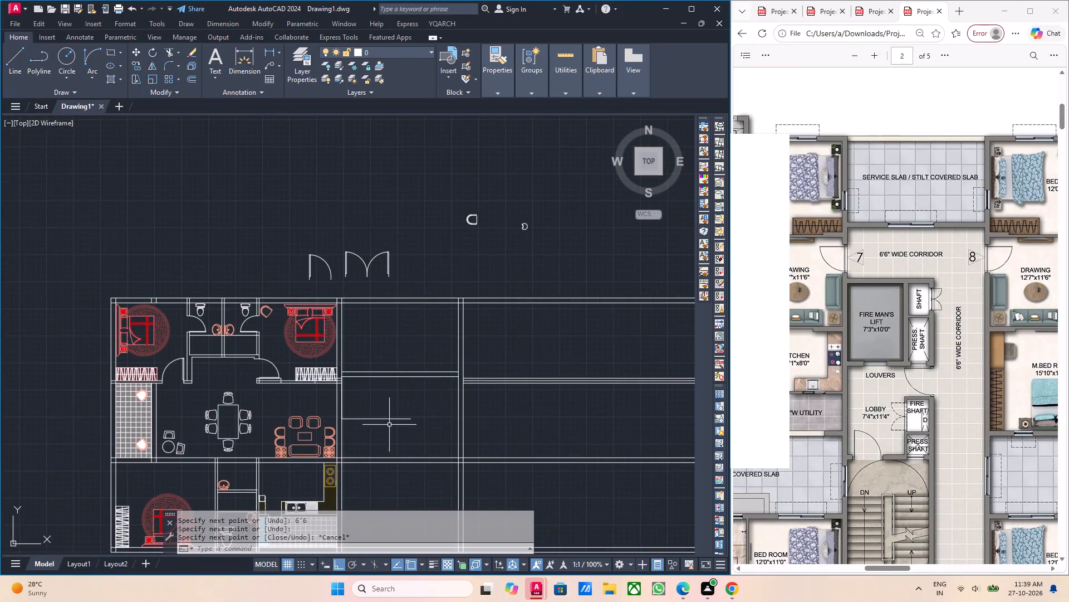
Erase the horizontal line drawn from the corridor depth point towards the far vertical wall.
scroll(391, 426, up, 2)
drag(399, 423, 394, 418)
click(363, 394)
scroll(400, 396, up, 1)
scroll(400, 400, down, 2)
middle_drag(415, 428, 400, 416)
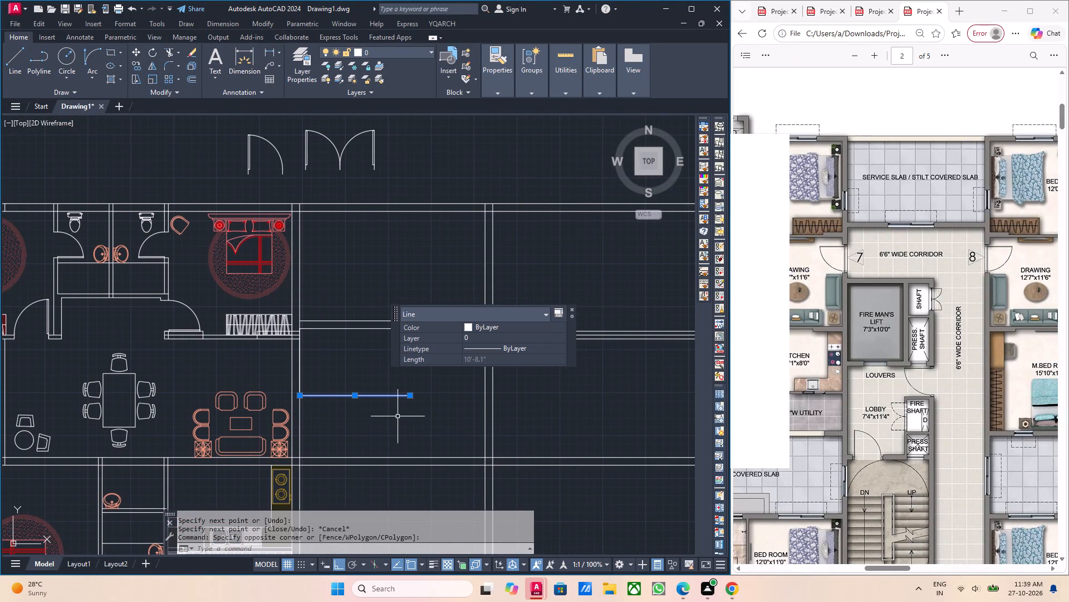
key(Escape)
middle_drag(371, 414, 360, 413)
scroll(358, 409, up, 2)
drag(365, 399, 363, 391)
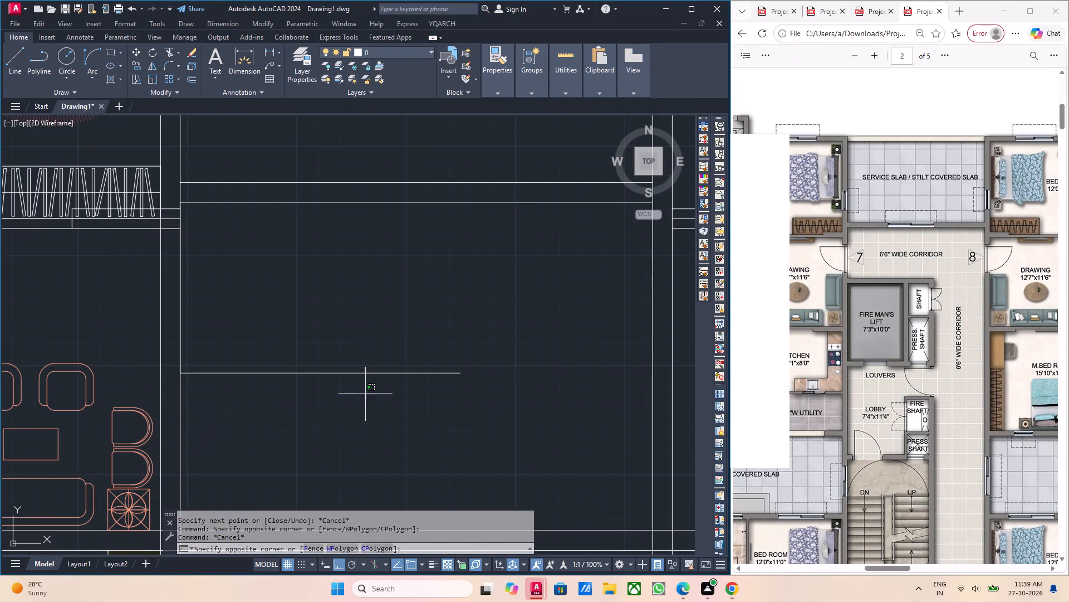
drag(363, 391, 353, 378)
click(340, 360)
middle_drag(424, 380, 399, 396)
scroll(408, 400, down, 2)
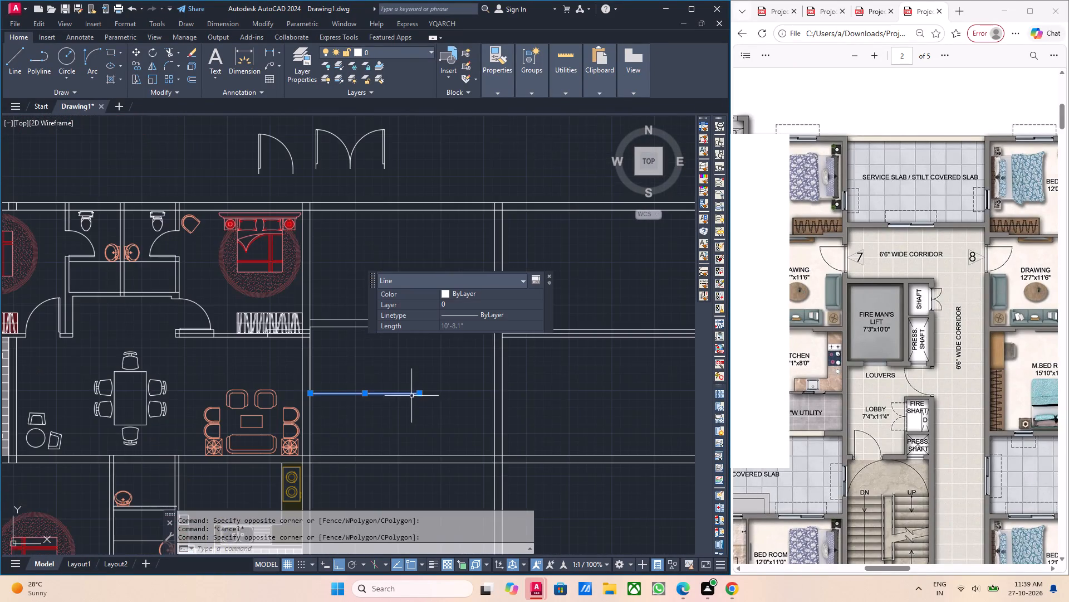
scroll(411, 396, down, 1)
middle_drag(422, 397, 414, 397)
middle_drag(450, 404, 421, 405)
middle_drag(359, 411, 366, 409)
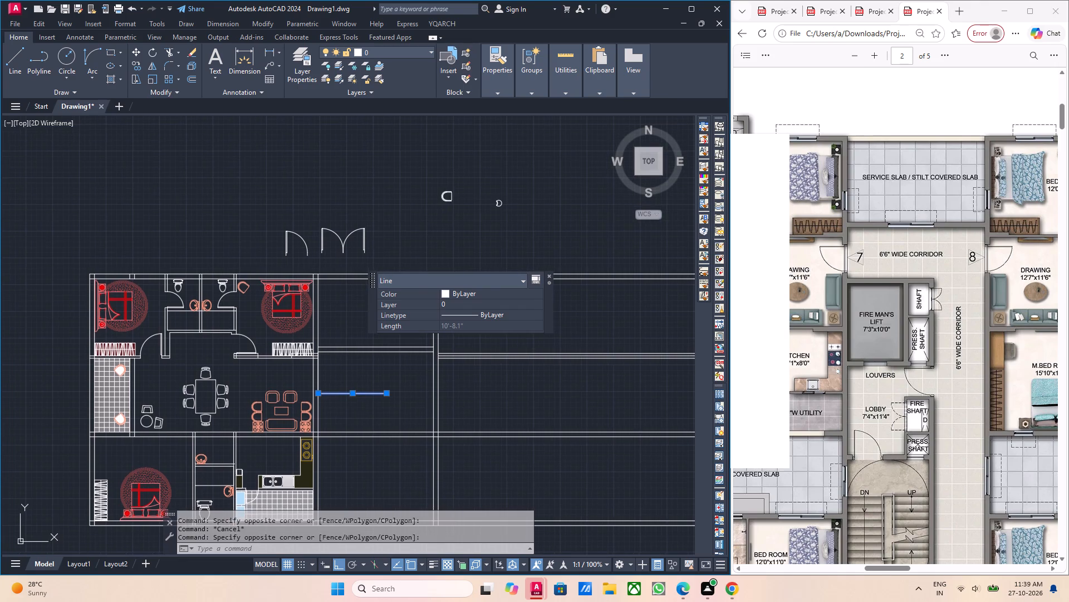
scroll(363, 408, up, 1)
key(Escape)
drag(367, 404, 360, 394)
click(347, 378)
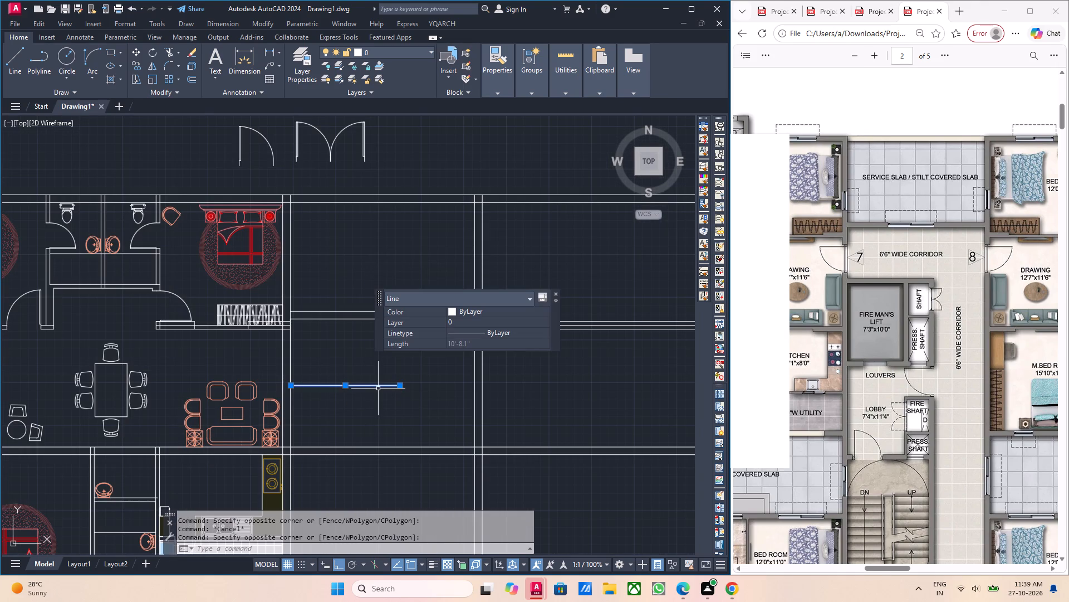
key(Delete)
Draw a 7'3" horizontal line from the corridor depth point on the wall face for the lift's top edge.
middle_drag(335, 382, 324, 400)
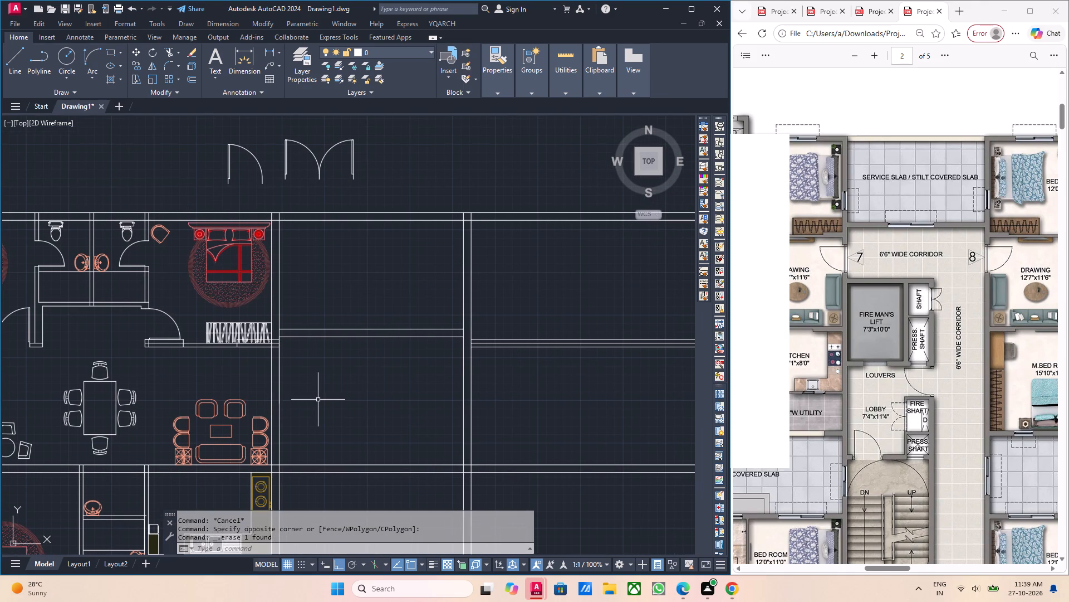
key(l)
key(Return)
scroll(302, 399, up, 1)
click(267, 405)
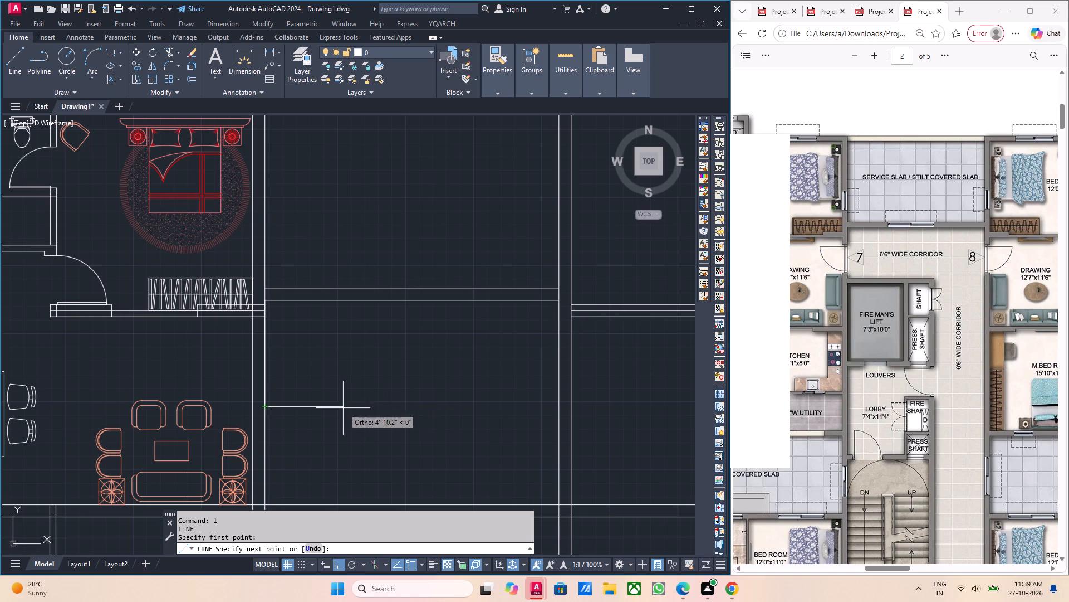
scroll(312, 404, up, 2)
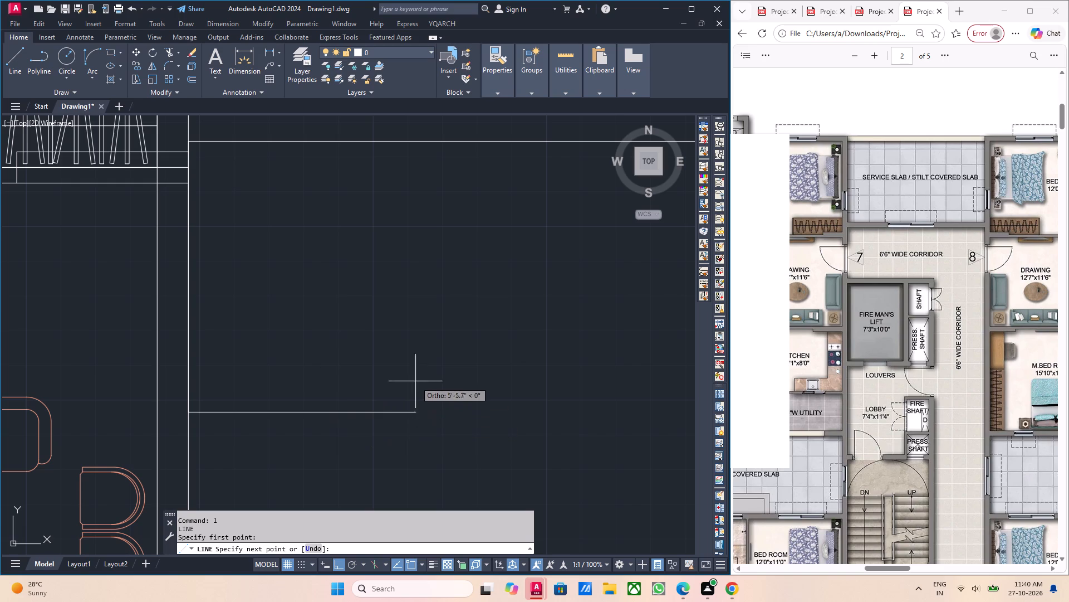
scroll(407, 385, down, 2)
middle_drag(419, 420, 424, 428)
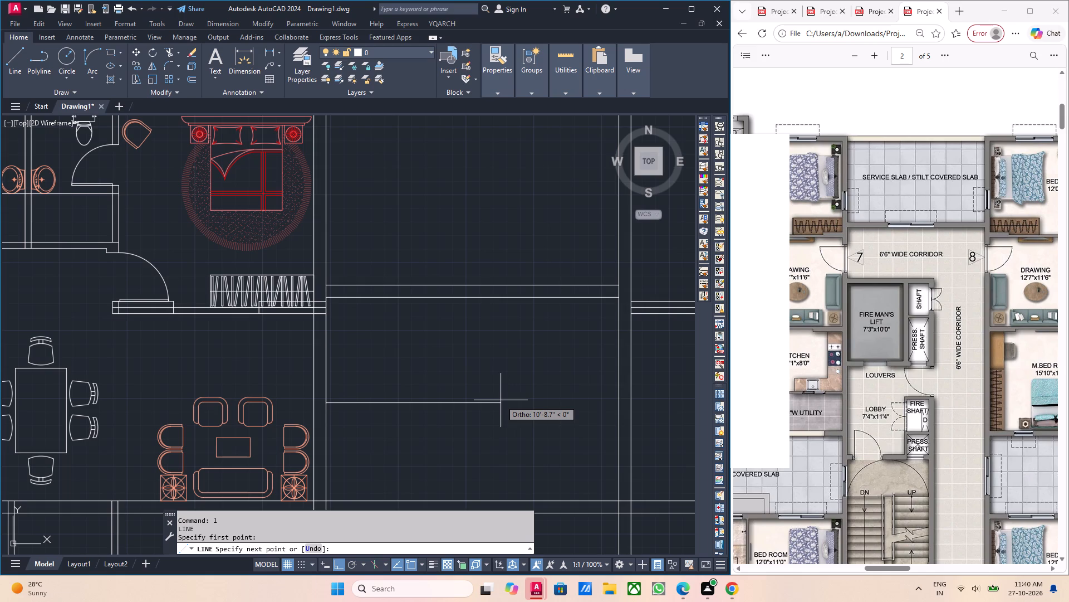
text(7')
key(3)
key(shift+quotedbl)
key(Return)
Continue the line 10' vertically downwards for the lift's outer side.
middle_drag(470, 430, 470, 427)
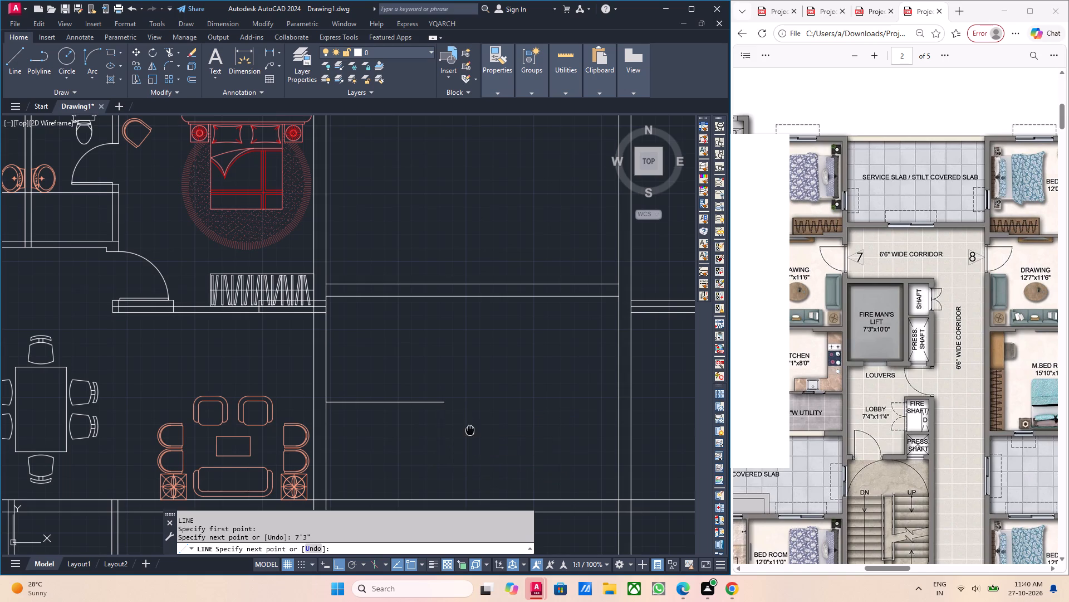
middle_drag(470, 427, 468, 359)
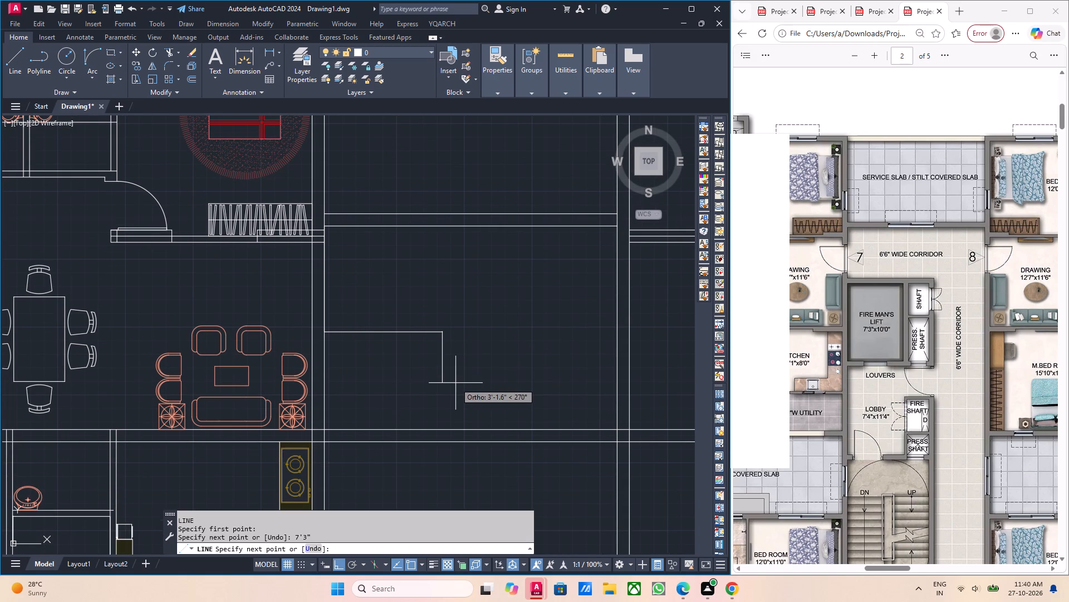
scroll(454, 383, down, 3)
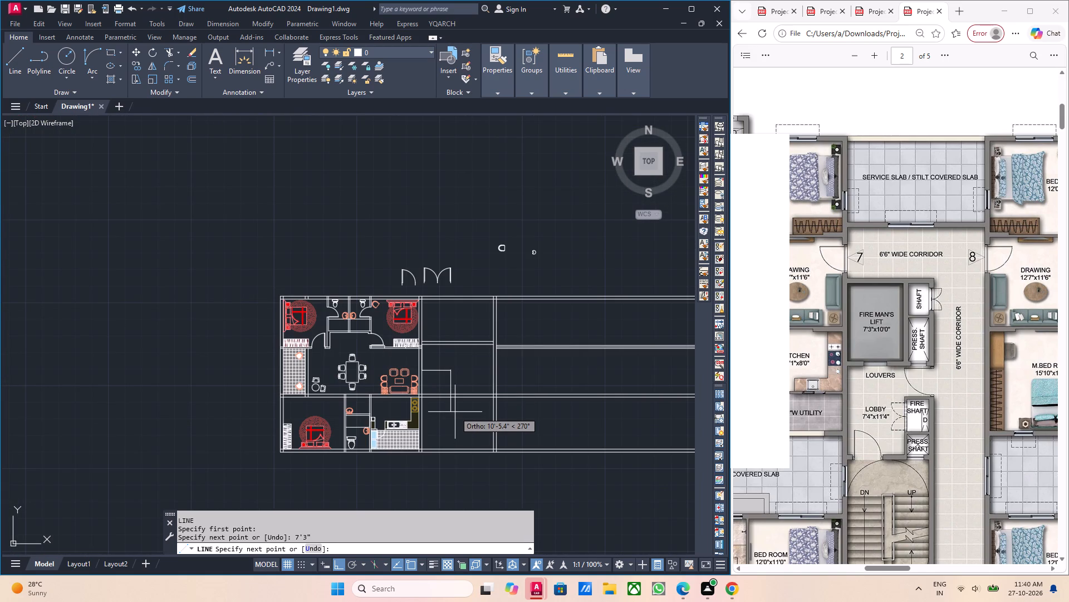
text(10')
key(Return)
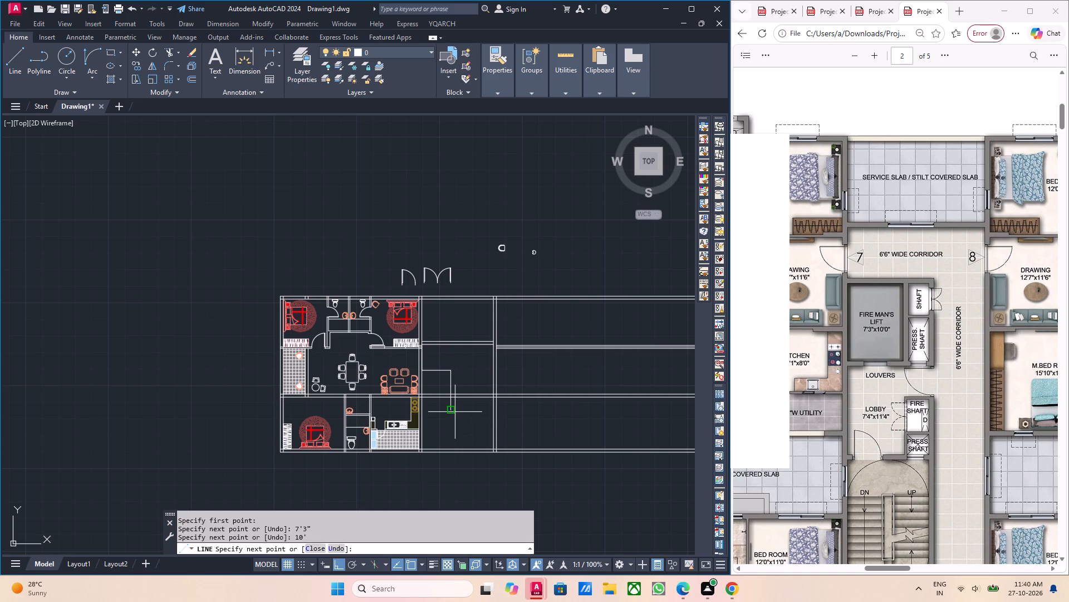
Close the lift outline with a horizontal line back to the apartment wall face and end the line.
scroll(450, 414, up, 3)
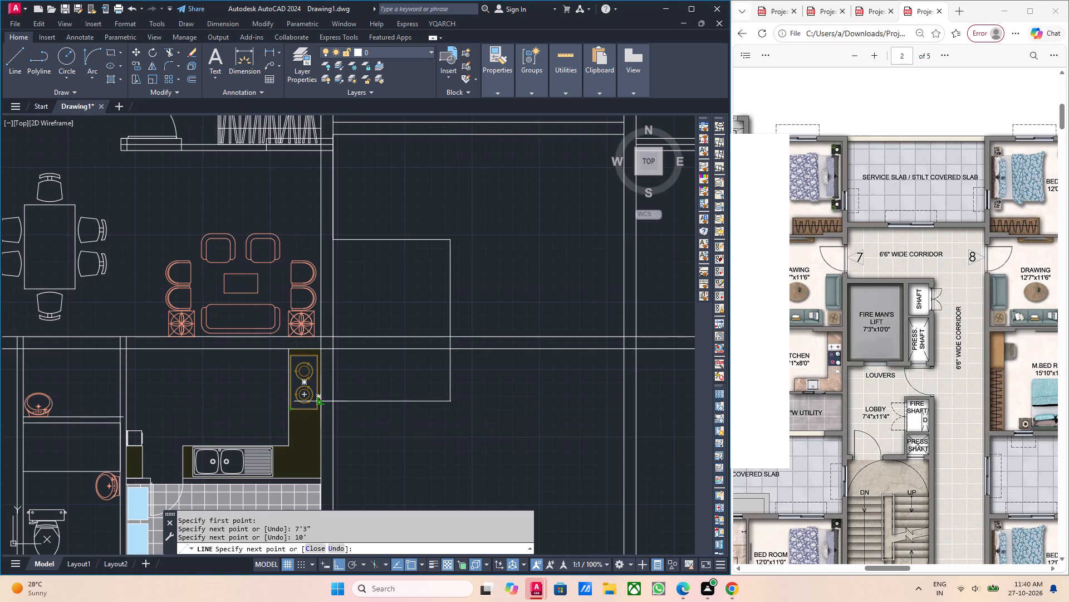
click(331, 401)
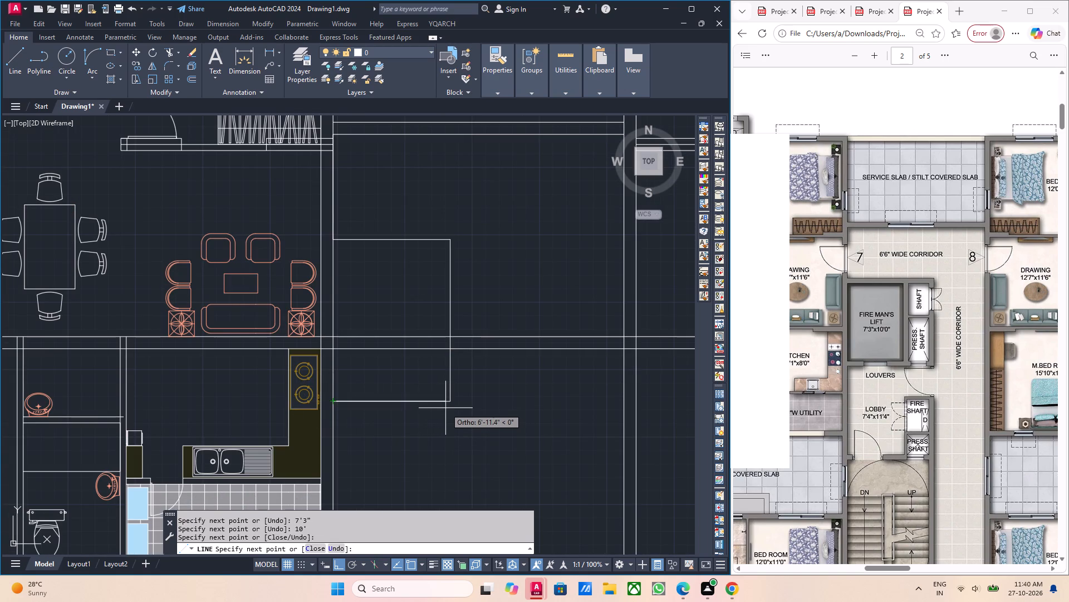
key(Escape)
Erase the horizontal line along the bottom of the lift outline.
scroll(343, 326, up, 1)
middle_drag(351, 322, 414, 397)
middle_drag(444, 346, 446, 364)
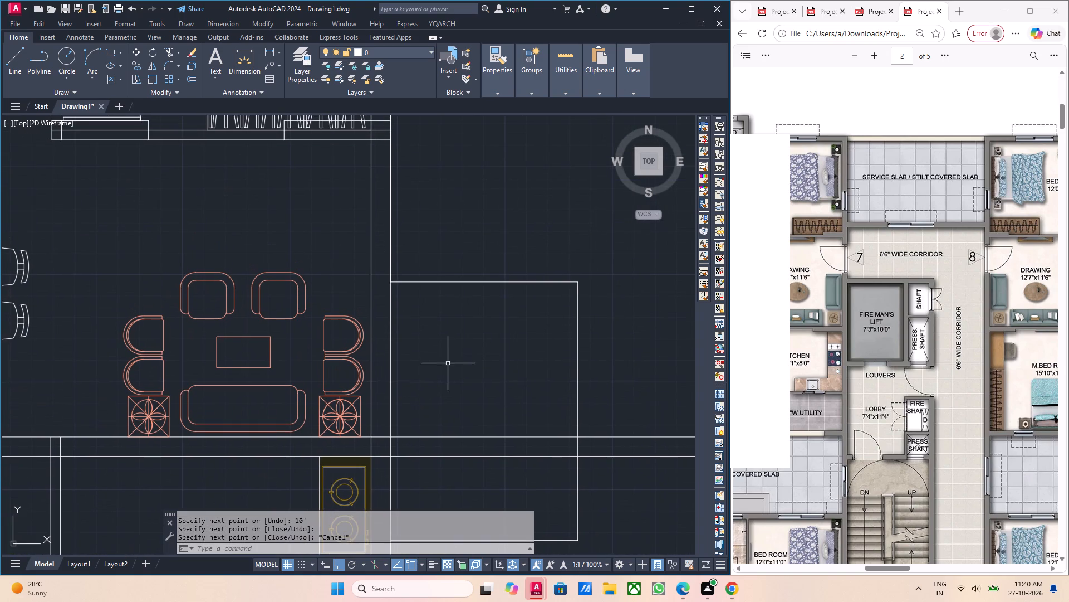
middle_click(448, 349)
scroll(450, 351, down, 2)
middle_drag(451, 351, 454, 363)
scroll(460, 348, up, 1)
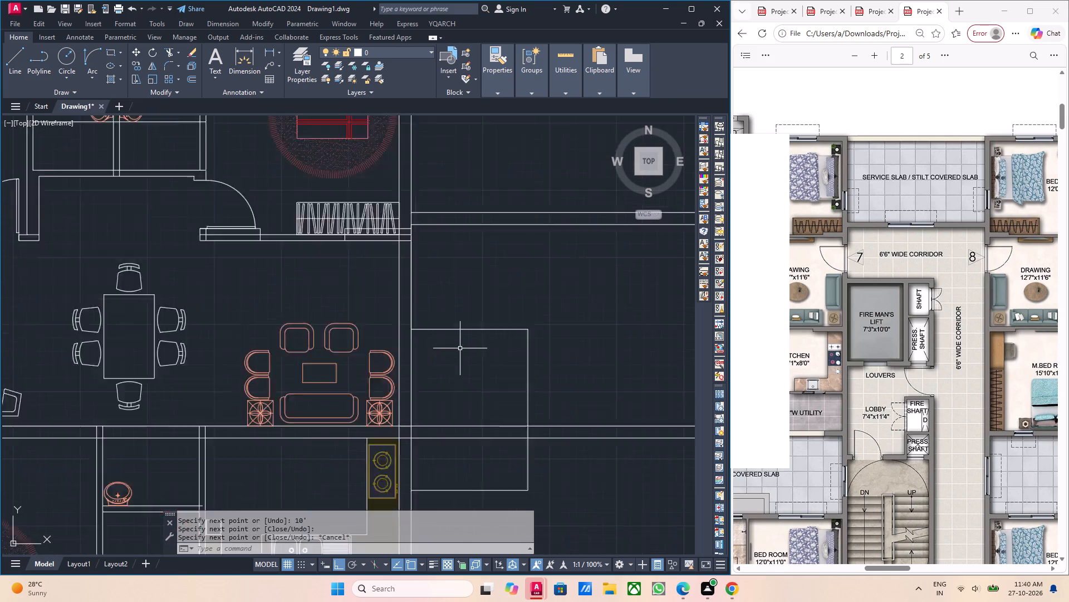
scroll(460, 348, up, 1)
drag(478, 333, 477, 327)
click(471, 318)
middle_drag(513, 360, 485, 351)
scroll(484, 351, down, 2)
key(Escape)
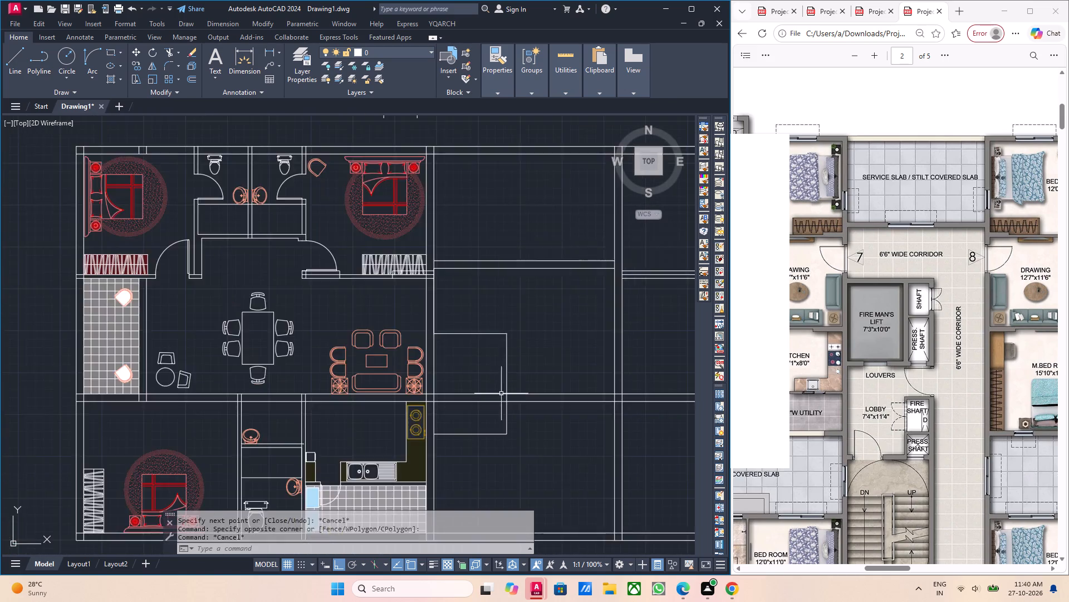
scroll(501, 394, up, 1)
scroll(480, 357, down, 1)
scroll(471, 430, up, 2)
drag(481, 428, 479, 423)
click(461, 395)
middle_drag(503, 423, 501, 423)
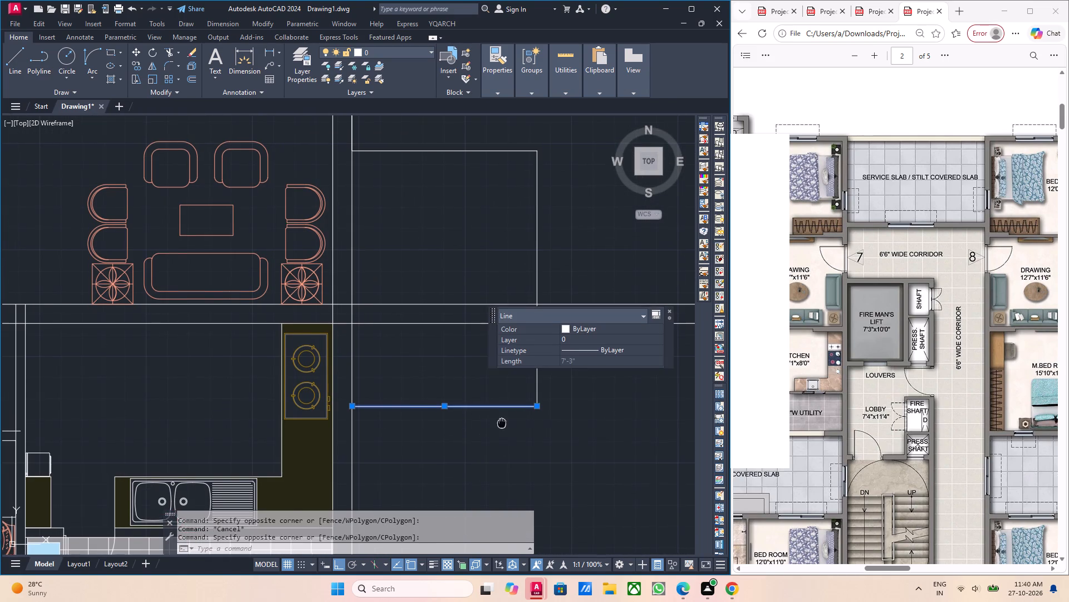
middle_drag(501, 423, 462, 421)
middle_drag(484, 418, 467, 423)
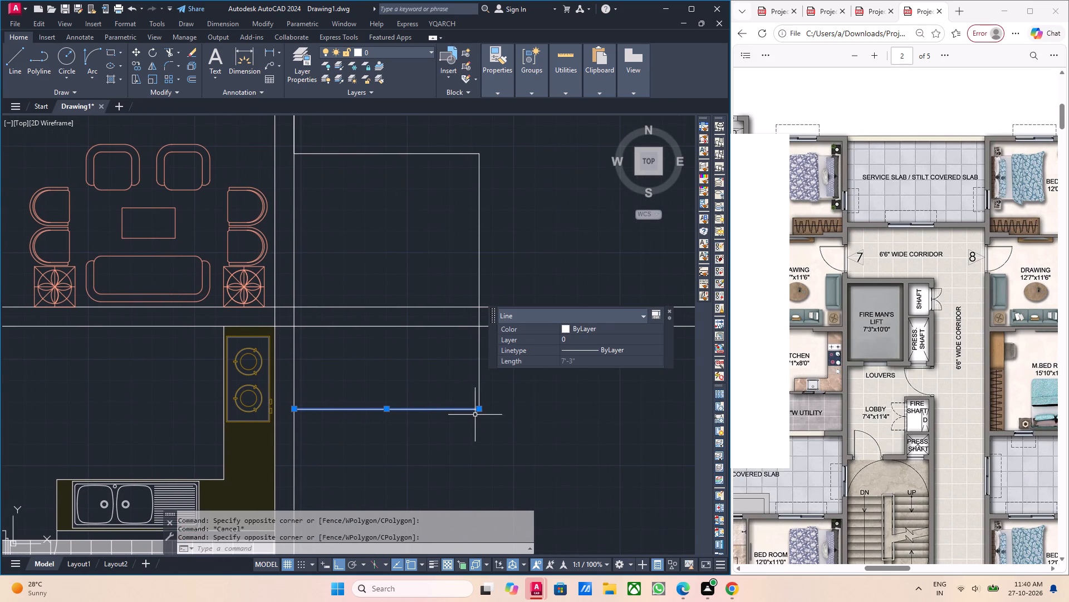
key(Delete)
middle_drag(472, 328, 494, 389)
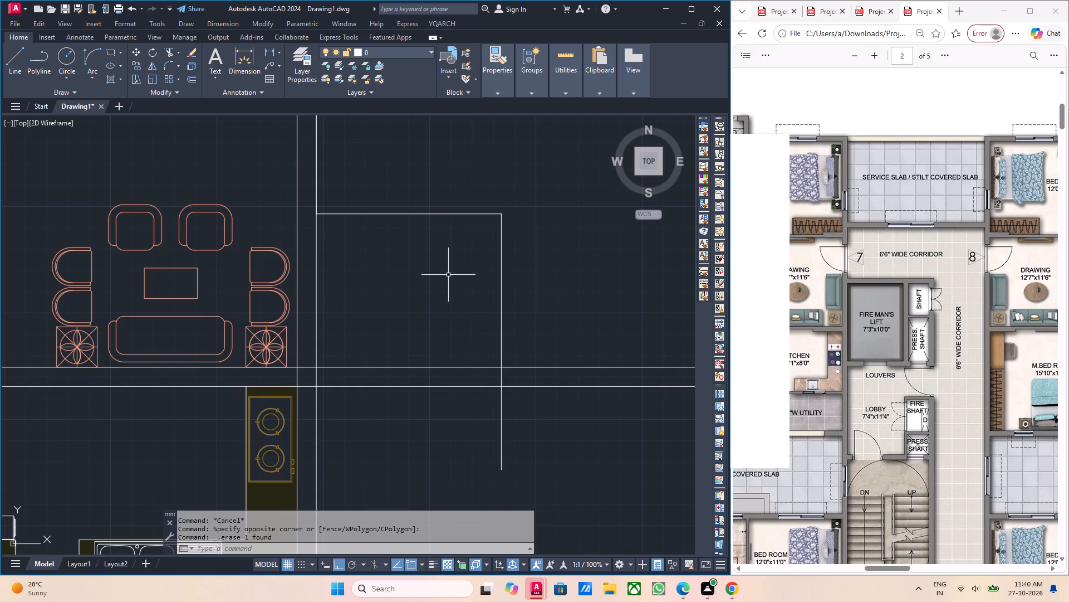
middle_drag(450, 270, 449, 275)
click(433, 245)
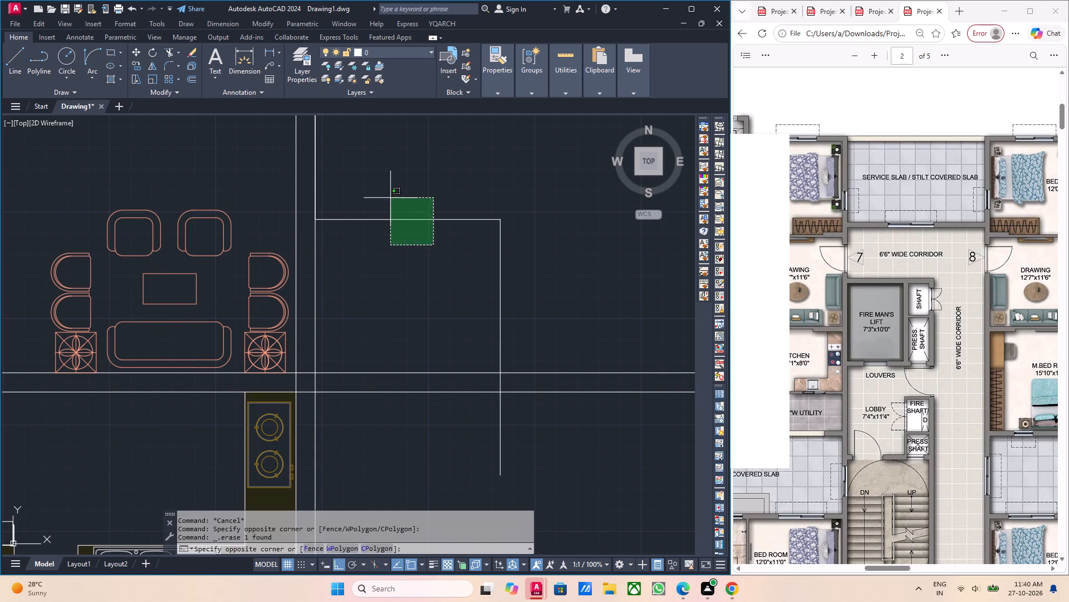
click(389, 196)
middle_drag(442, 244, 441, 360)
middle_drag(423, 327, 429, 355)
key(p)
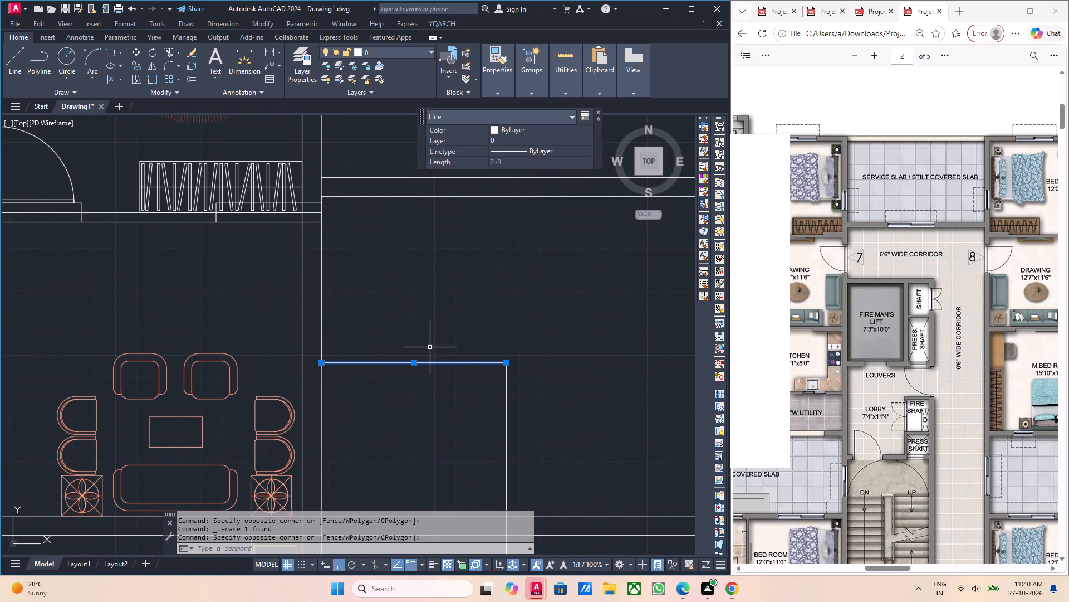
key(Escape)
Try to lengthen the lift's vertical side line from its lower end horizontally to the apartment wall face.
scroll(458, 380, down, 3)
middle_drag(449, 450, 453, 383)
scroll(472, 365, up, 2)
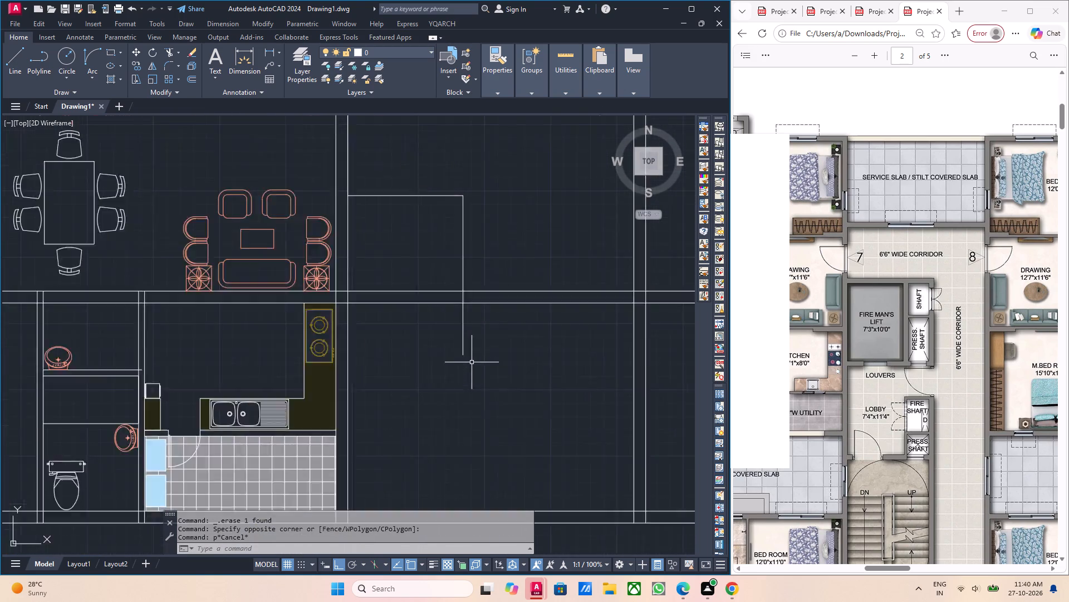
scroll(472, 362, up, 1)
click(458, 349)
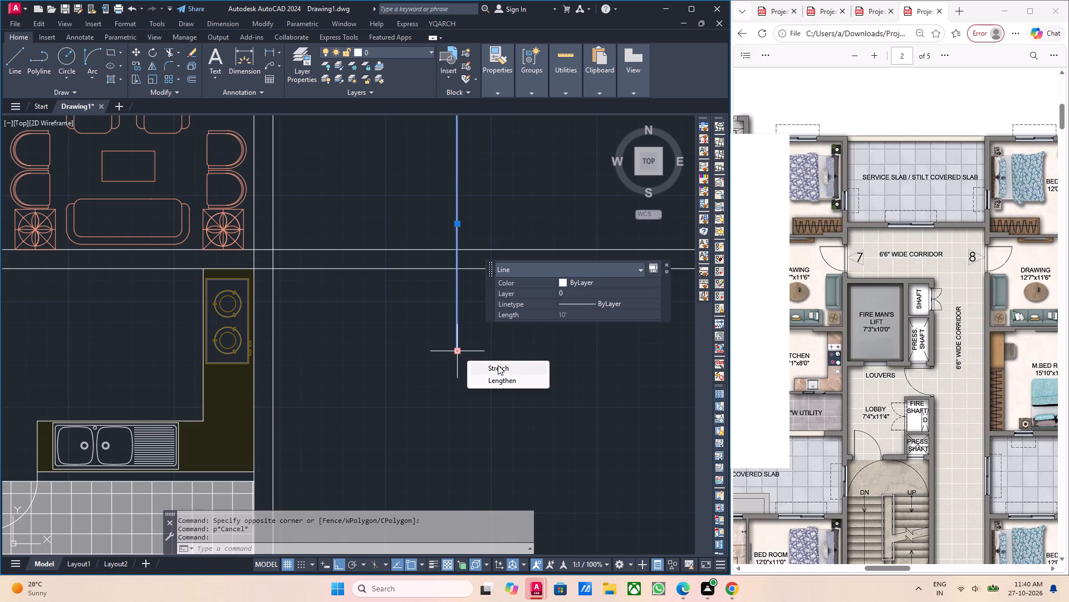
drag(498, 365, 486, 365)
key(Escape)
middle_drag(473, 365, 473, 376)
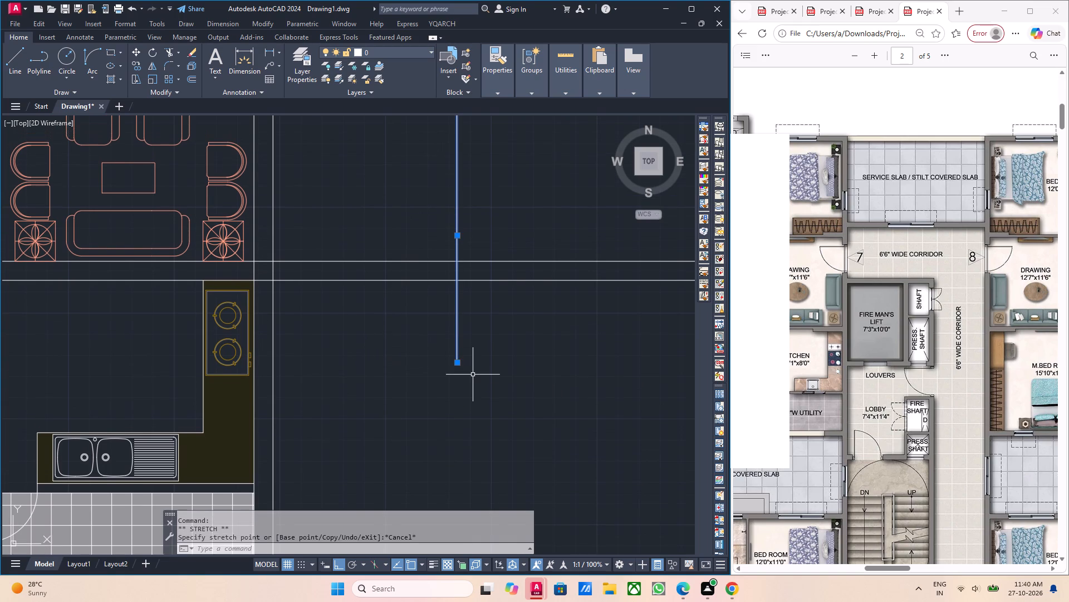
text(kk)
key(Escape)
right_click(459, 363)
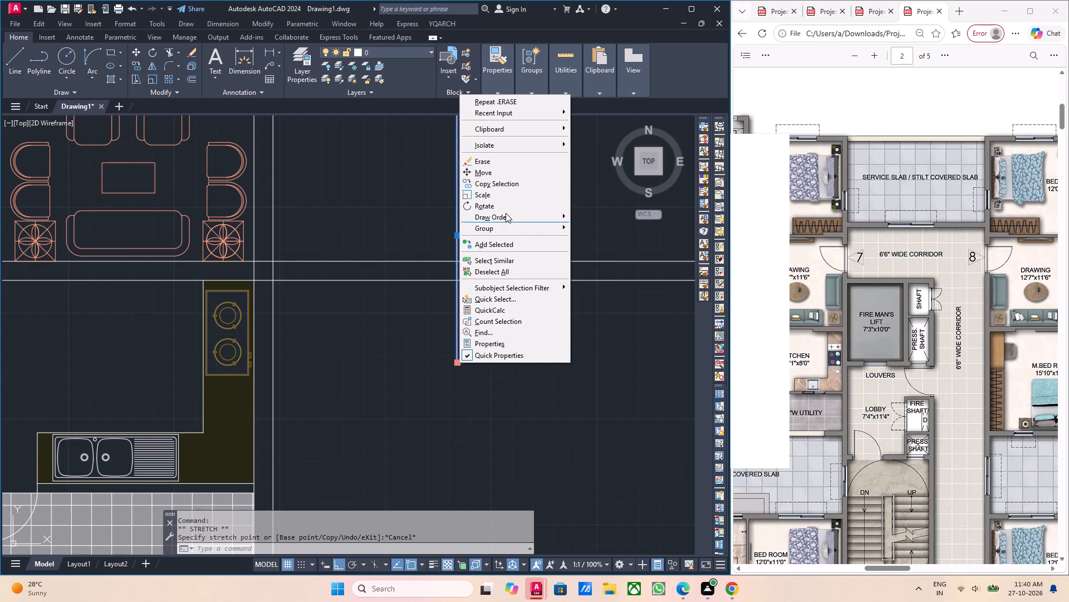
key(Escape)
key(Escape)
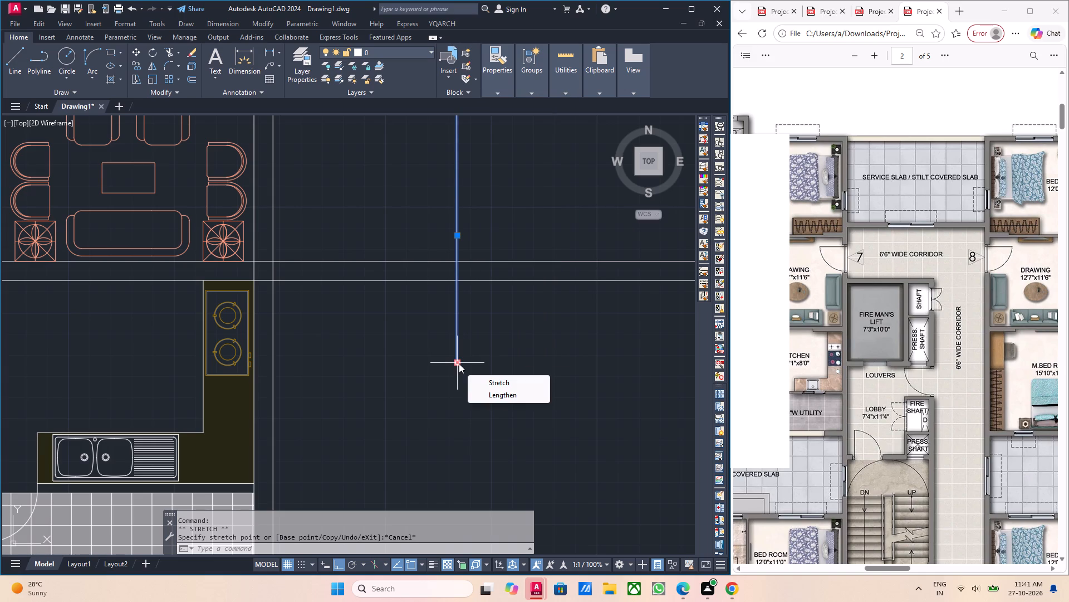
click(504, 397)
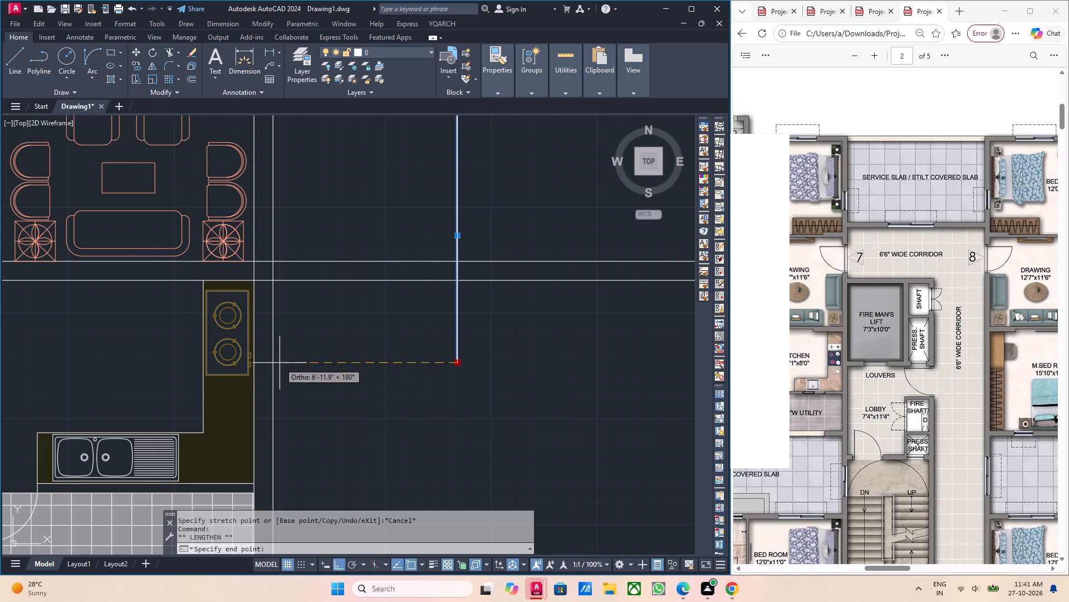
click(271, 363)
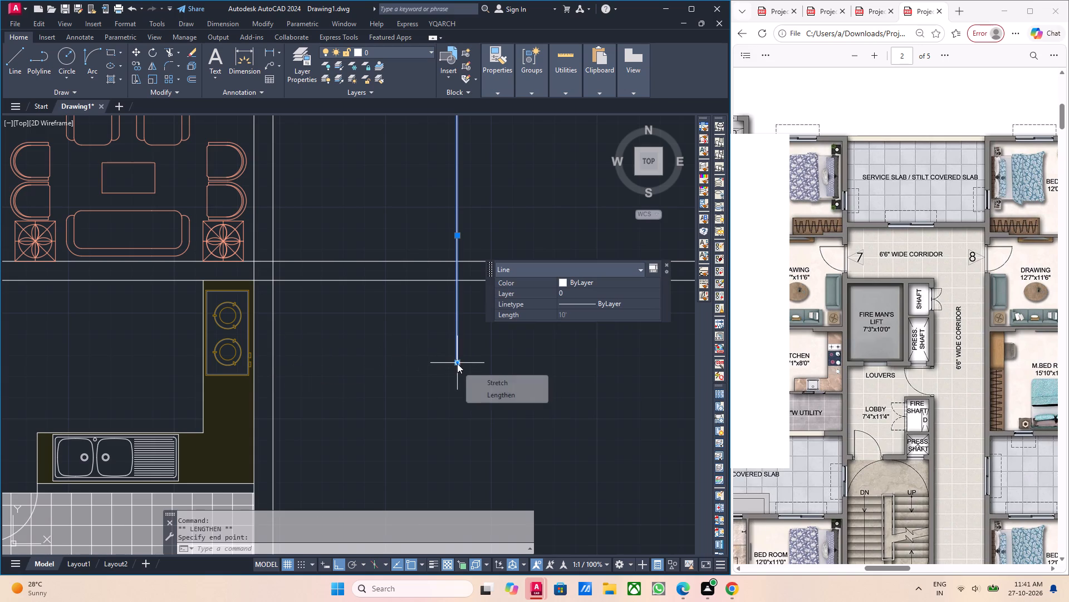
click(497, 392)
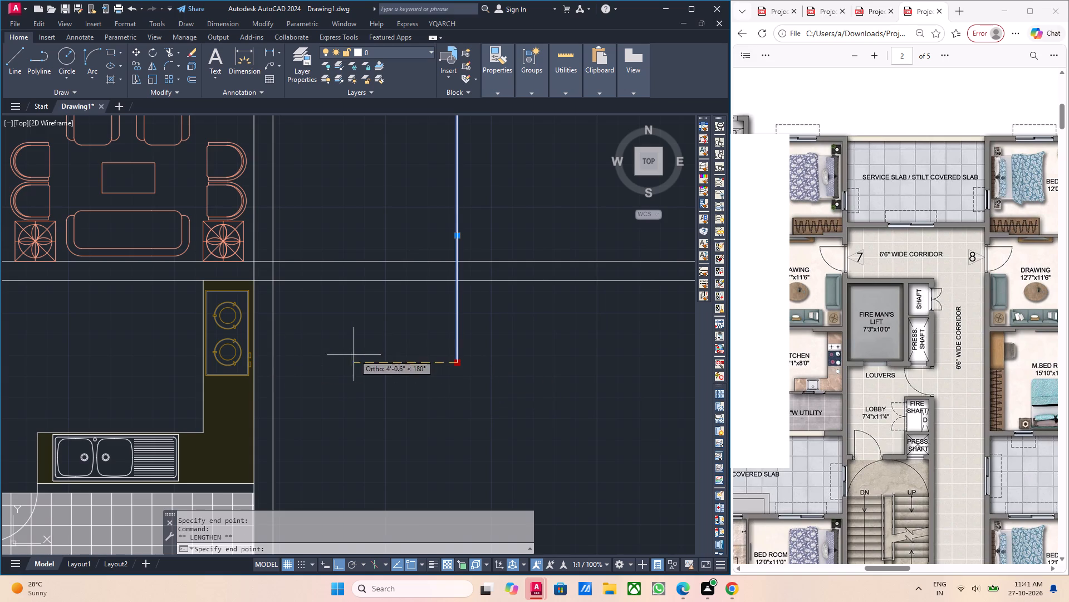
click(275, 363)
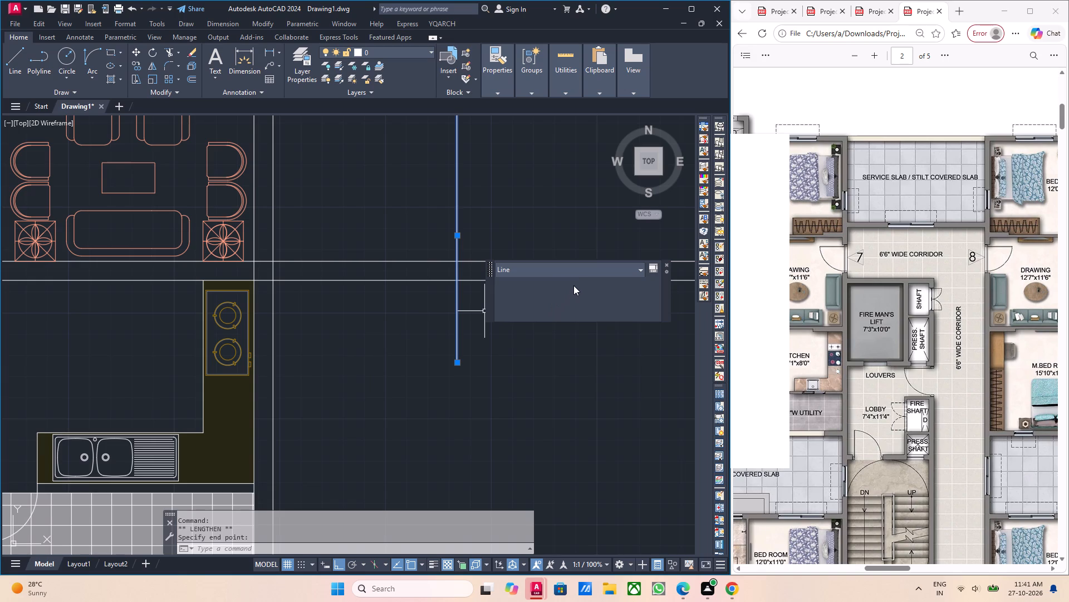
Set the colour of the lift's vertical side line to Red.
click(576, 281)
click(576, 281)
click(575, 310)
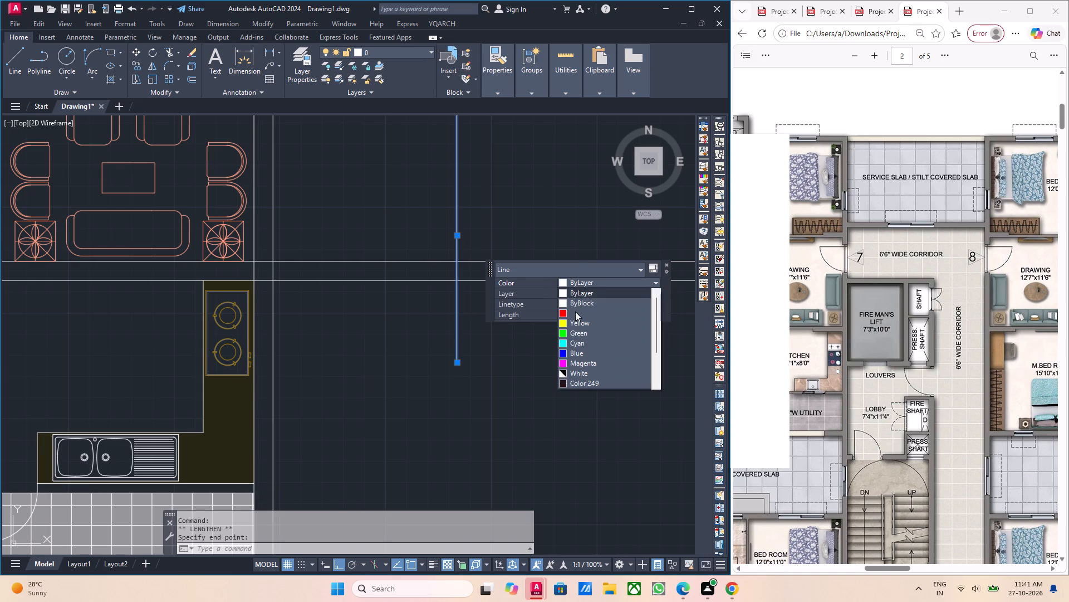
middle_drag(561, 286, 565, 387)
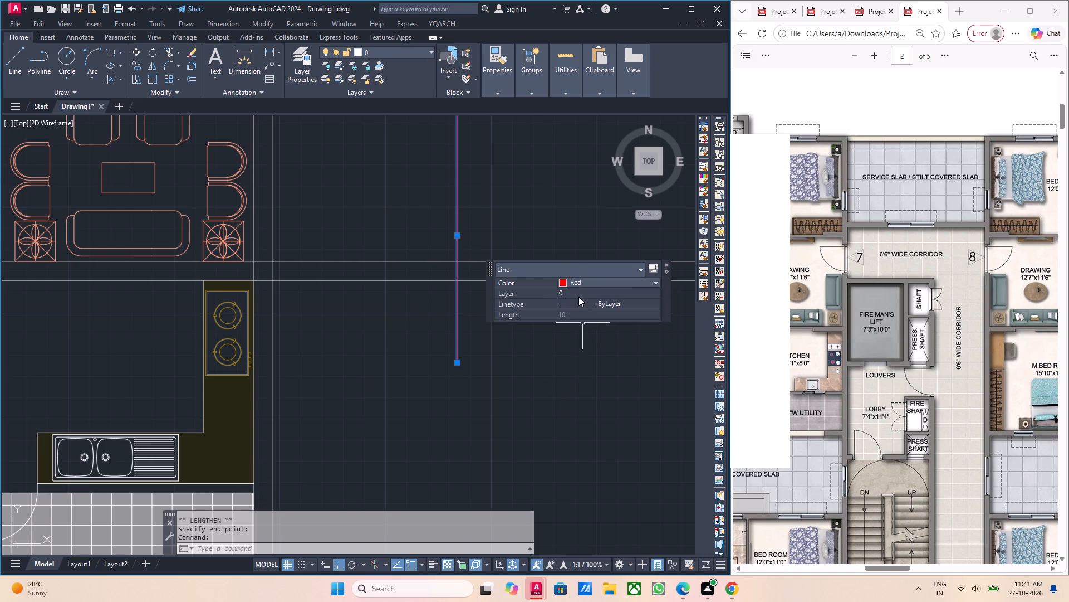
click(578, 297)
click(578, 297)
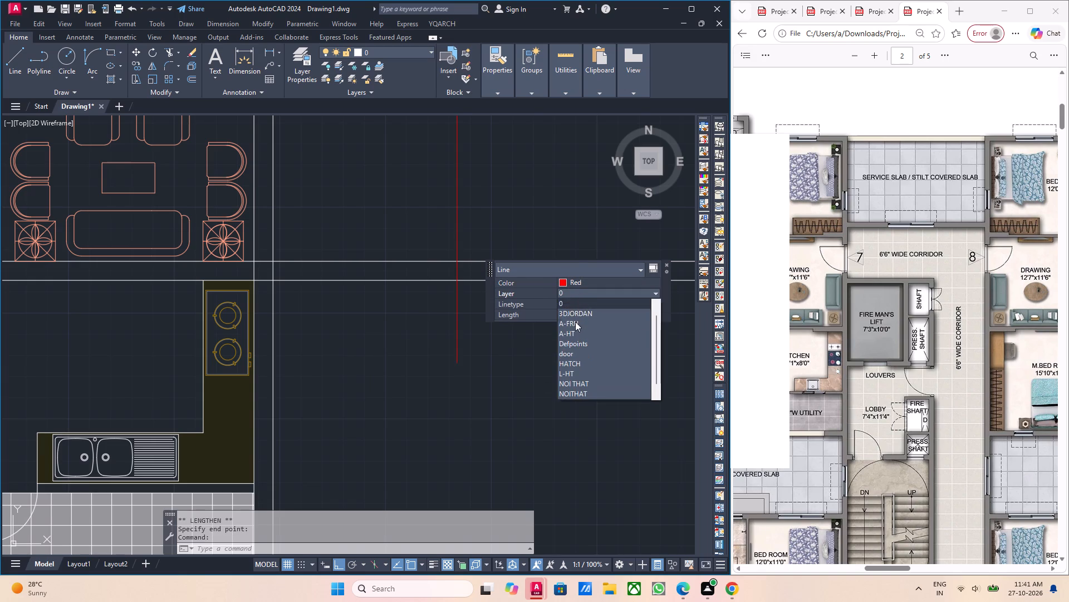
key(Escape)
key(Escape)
Set the colour of the lift's vertical side line to White.
middle_drag(460, 367, 474, 460)
drag(492, 313, 474, 309)
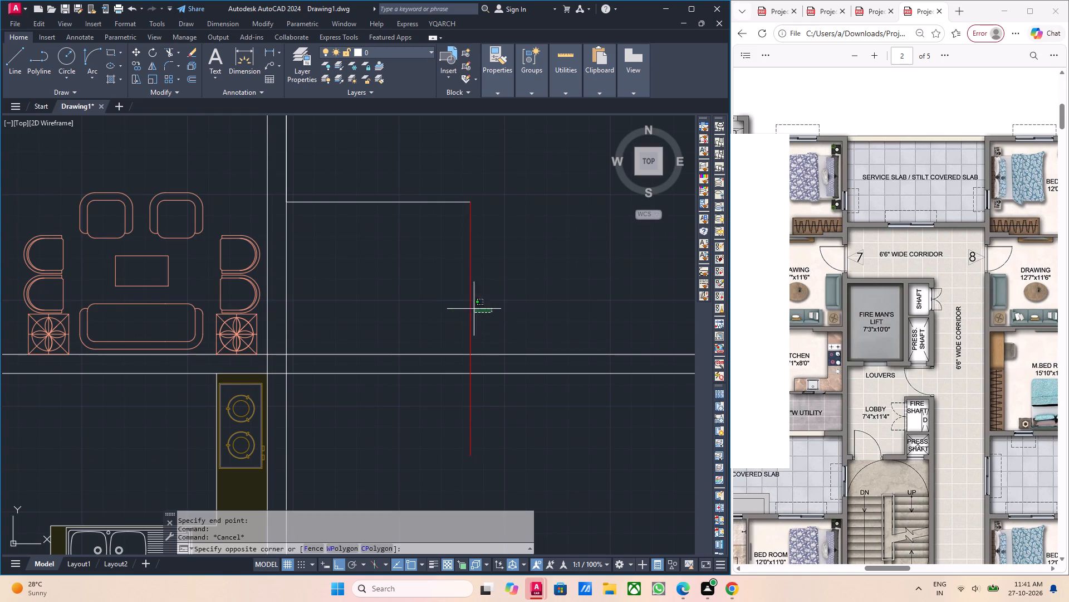
drag(474, 309, 479, 312)
click(449, 299)
click(560, 231)
click(561, 231)
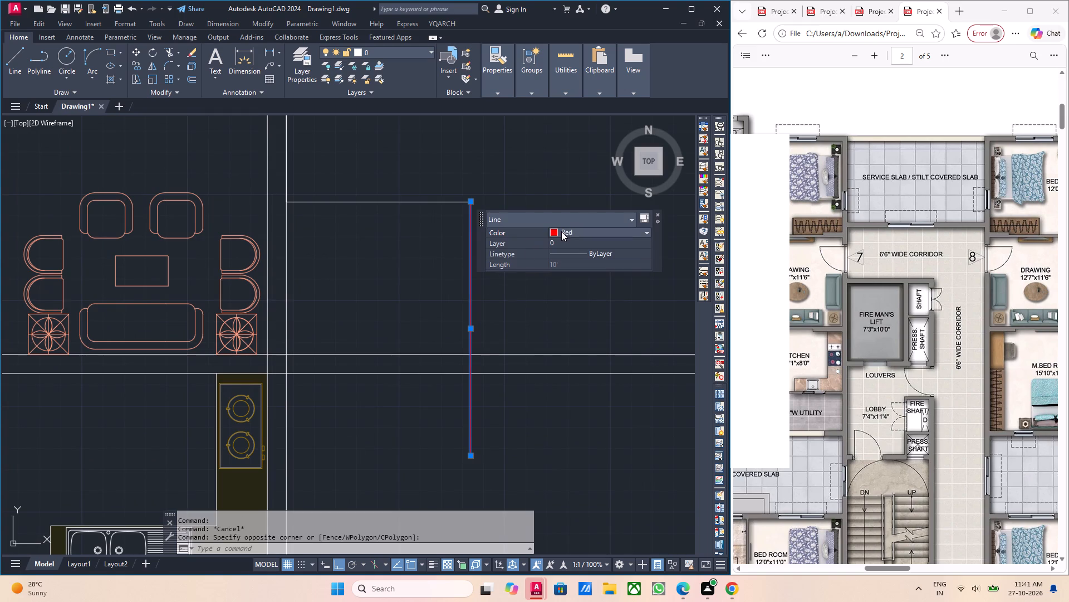
scroll(573, 327, down, 2)
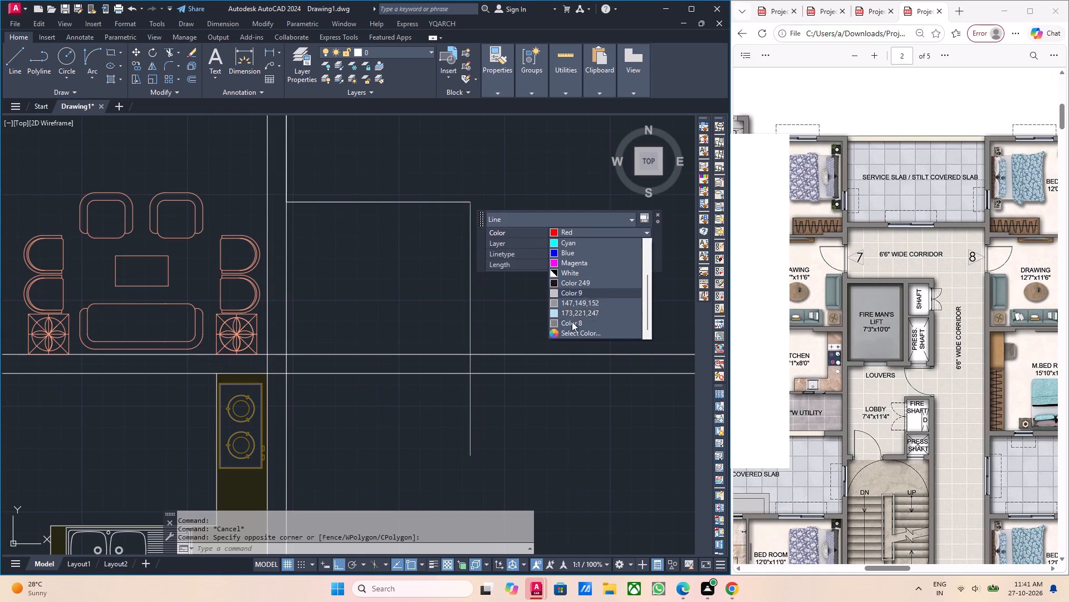
scroll(572, 322, down, 11)
key(Escape)
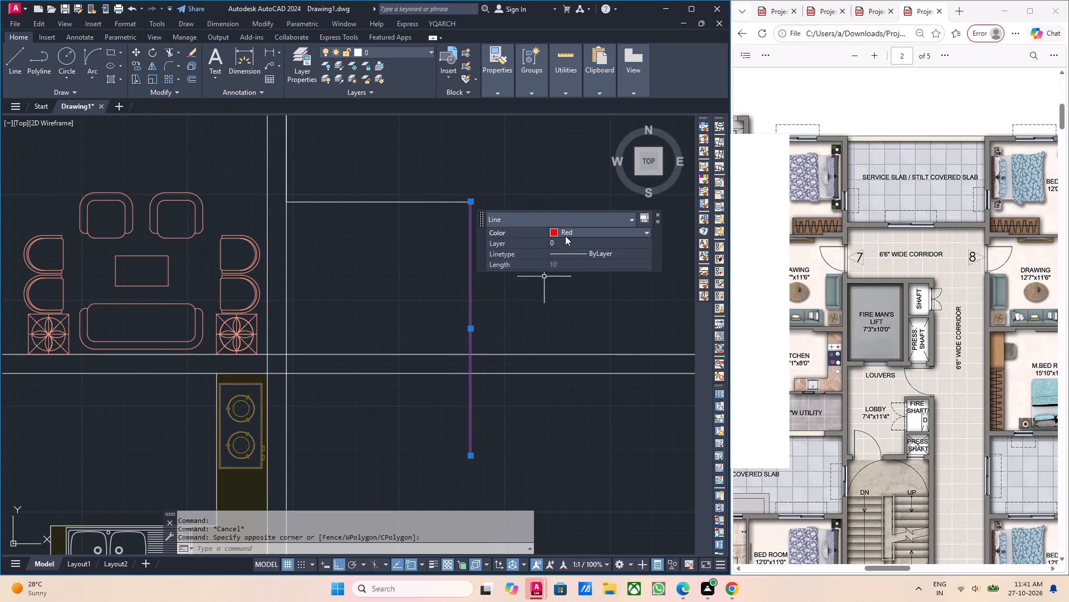
click(567, 231)
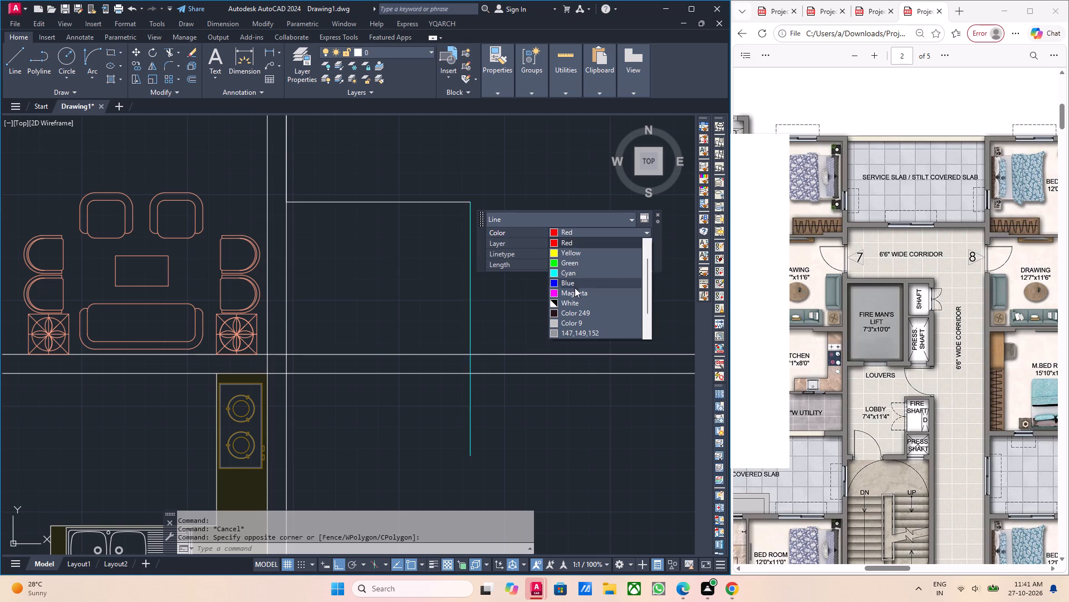
click(567, 303)
key(Escape)
Draw a horizontal line from the lower end of the lift's vertical side to the apartment wall face.
scroll(499, 348, down, 2)
middle_click(486, 385)
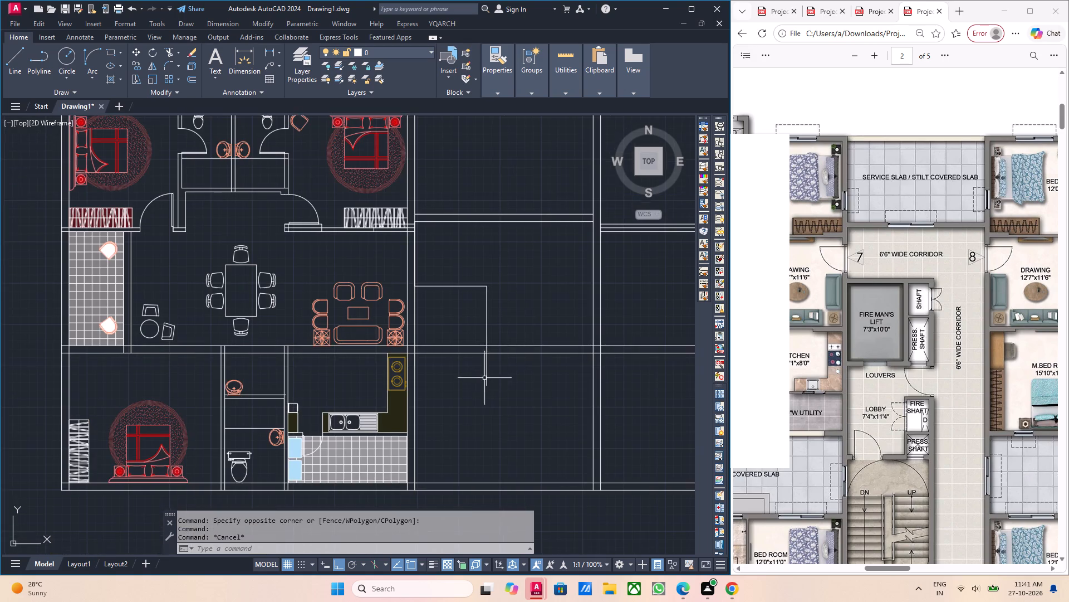
scroll(484, 380, up, 3)
click(494, 392)
click(486, 390)
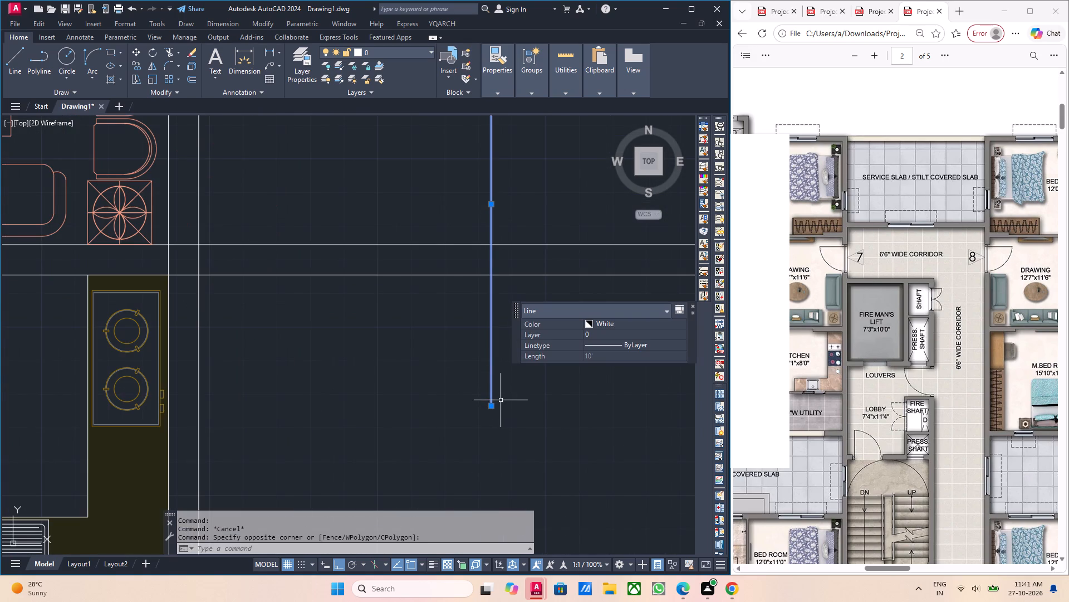
key(Escape)
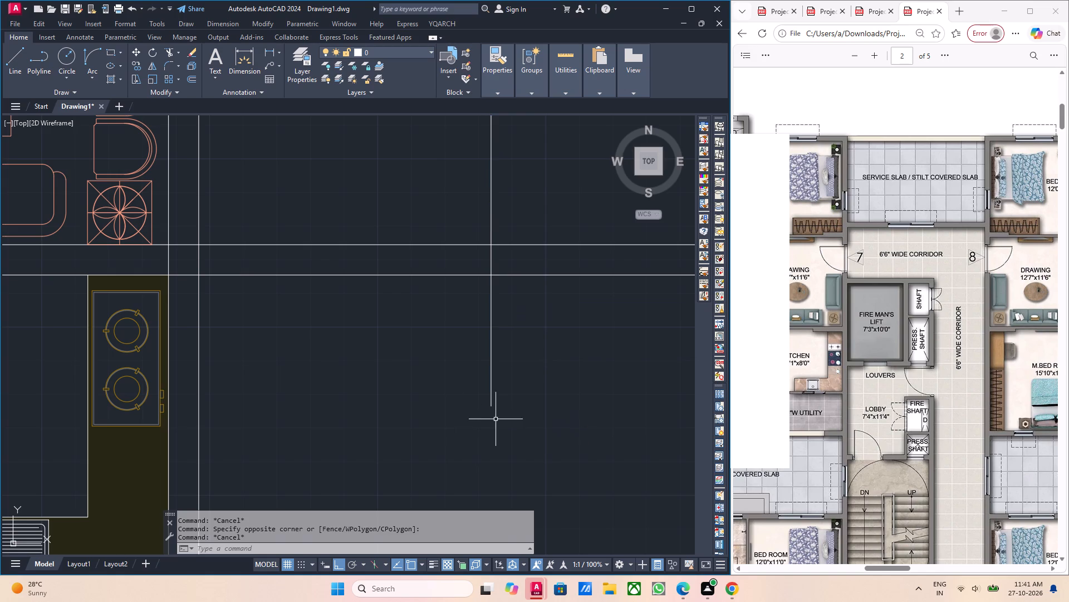
middle_drag(508, 423, 496, 435)
key(l)
key(Return)
click(477, 415)
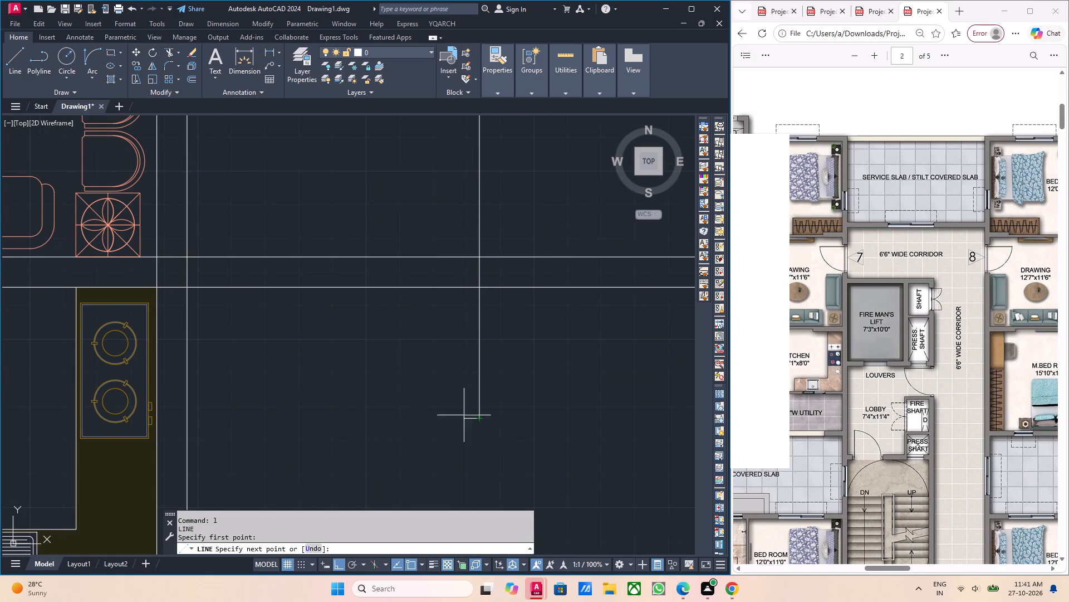
click(188, 420)
scroll(241, 414, down, 2)
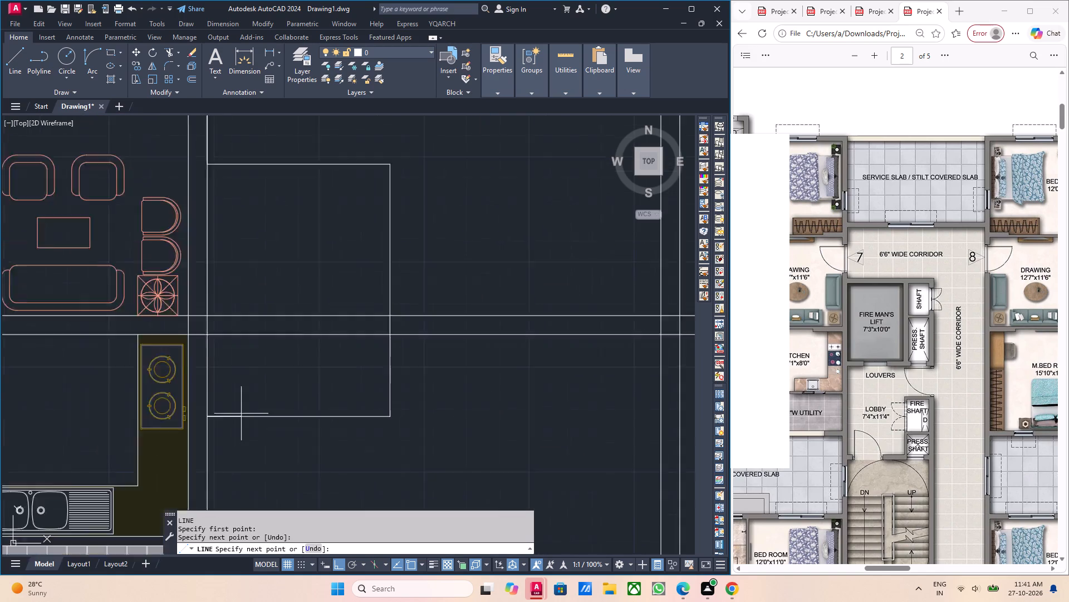
scroll(241, 416, down, 1)
key(Escape)
Select the lift outline's upper, side and lower lines and close the Quick Properties palette.
middle_drag(268, 398, 261, 415)
middle_drag(189, 396, 270, 410)
middle_drag(263, 396, 288, 394)
scroll(334, 415, up, 2)
middle_drag(355, 412, 323, 396)
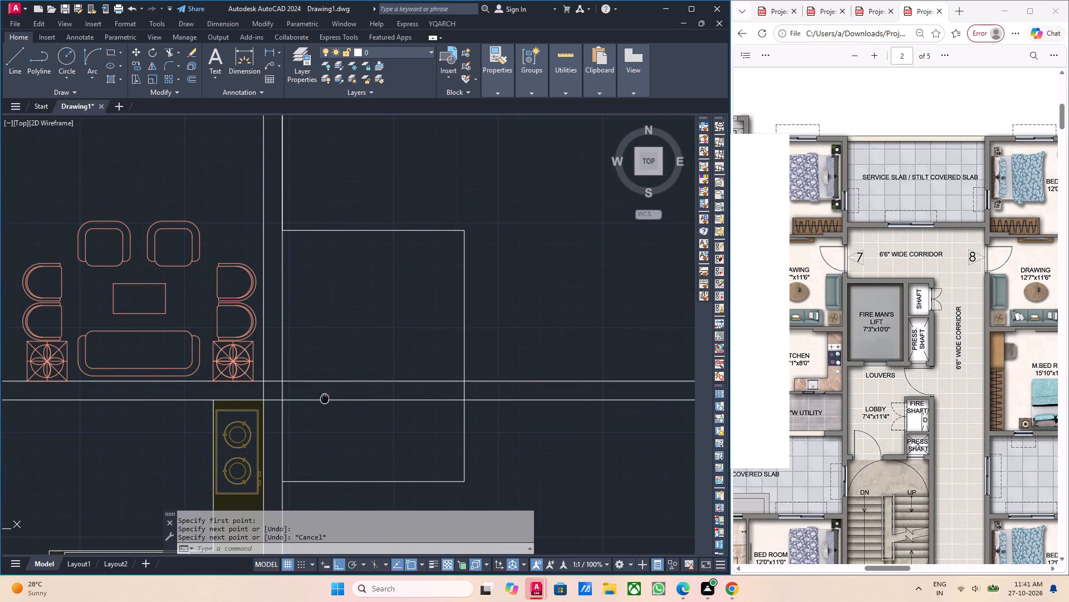
middle_drag(323, 396, 321, 393)
middle_drag(395, 418, 385, 420)
middle_drag(386, 419, 380, 427)
scroll(391, 342, up, 1)
middle_drag(393, 346, 409, 396)
click(370, 287)
click(316, 162)
drag(540, 323, 446, 326)
click(438, 323)
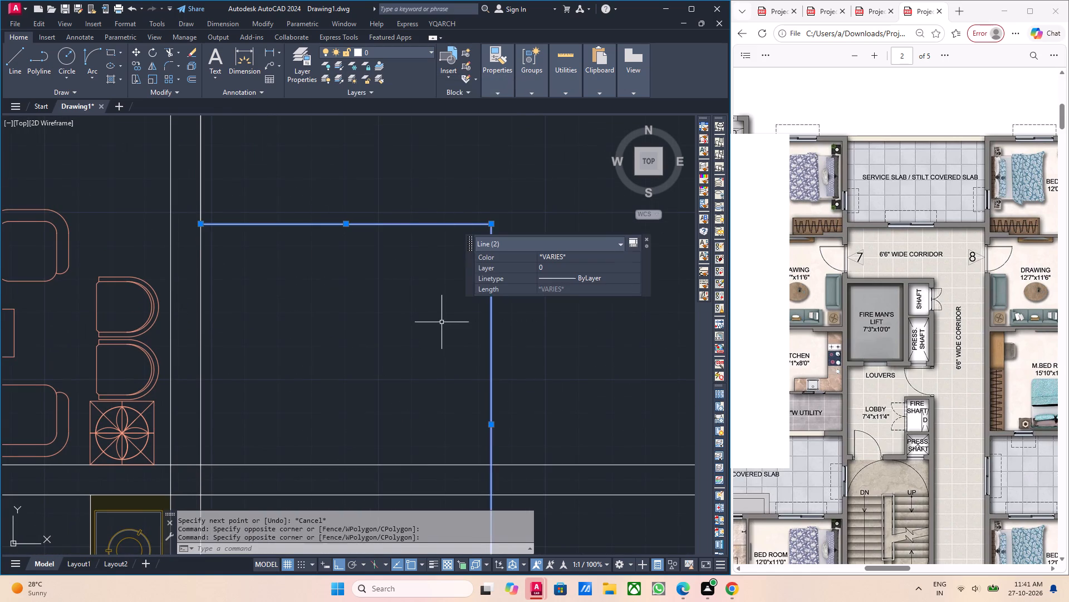
middle_drag(532, 370, 423, 285)
middle_drag(404, 416, 396, 303)
drag(327, 445, 282, 412)
drag(267, 394, 269, 400)
scroll(373, 429, down, 2)
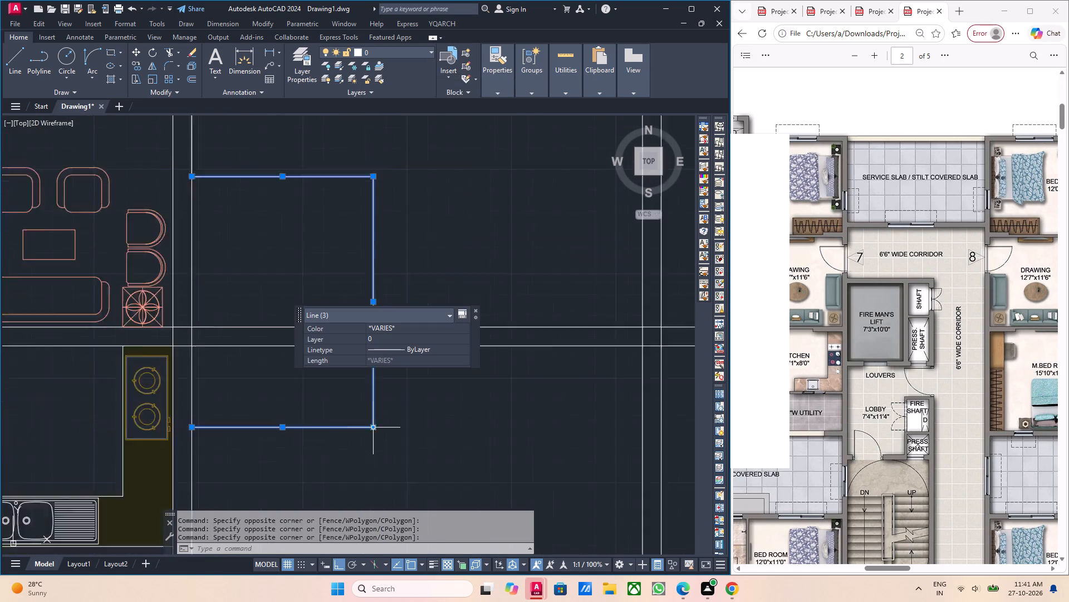
scroll(370, 429, down, 1)
middle_drag(366, 412, 360, 467)
middle_drag(388, 423, 391, 430)
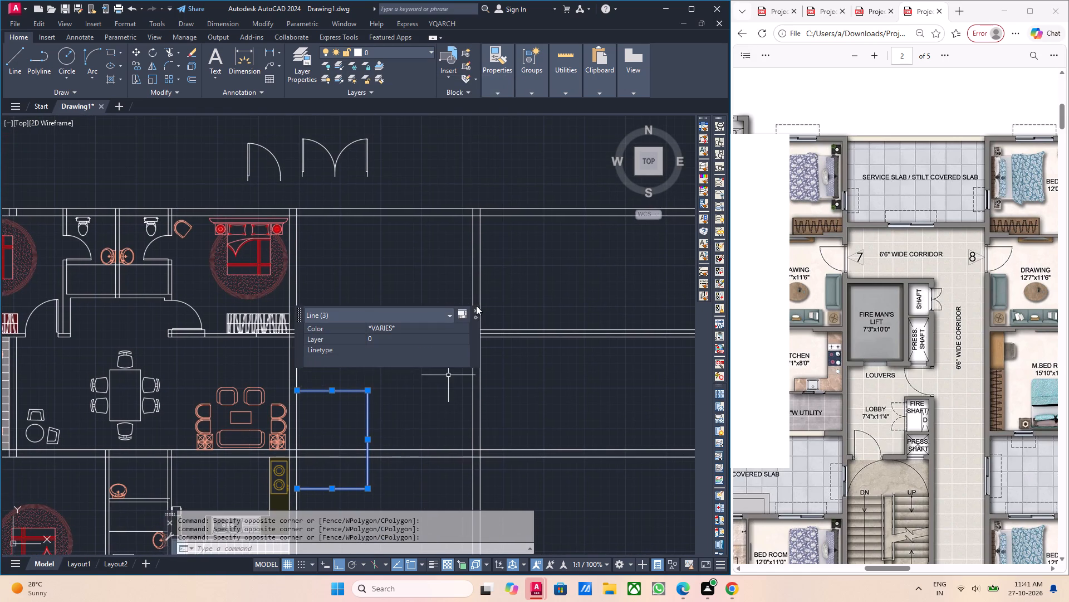
click(476, 305)
click(475, 308)
click(475, 310)
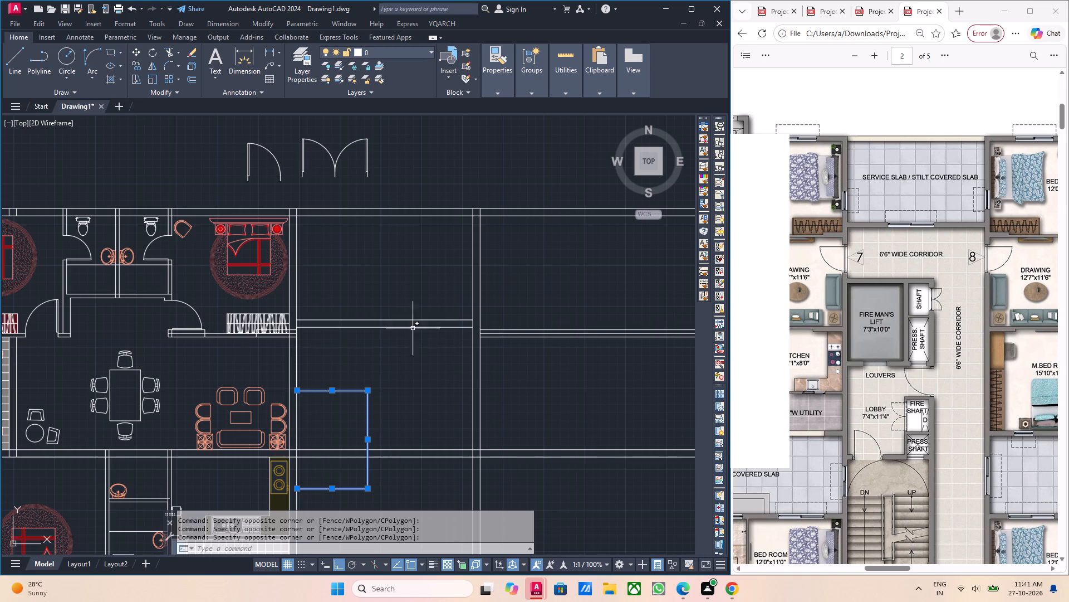
Offset the lift outline's upper, side and lower lines outward by 9" for the wall thickness.
middle_drag(330, 397, 367, 355)
middle_drag(412, 397, 405, 394)
key(o)
key(Return)
scroll(287, 329, up, 2)
click(388, 370)
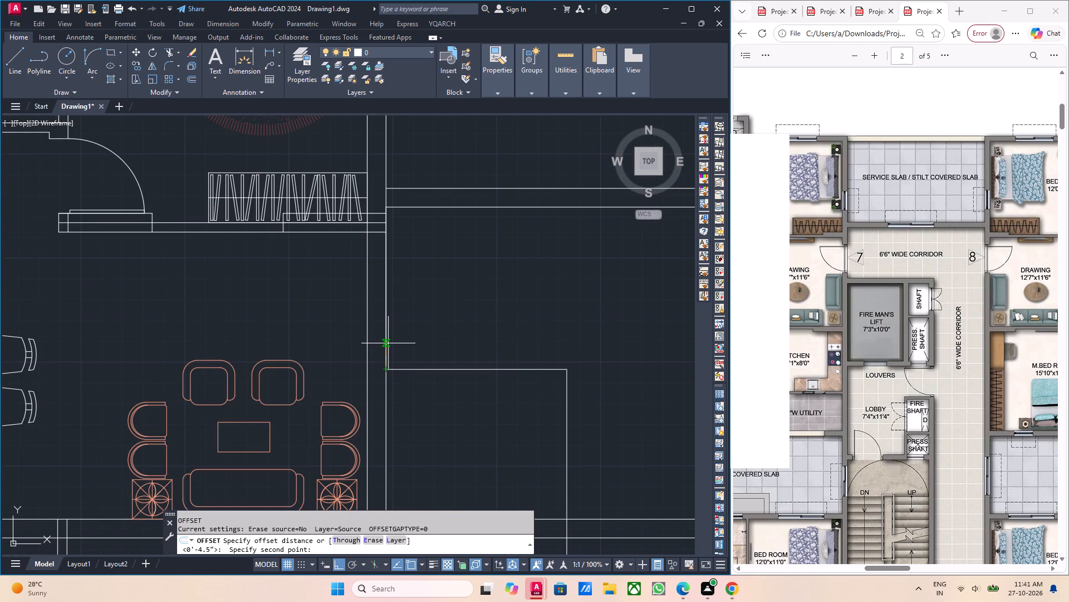
text(9")
key(Return)
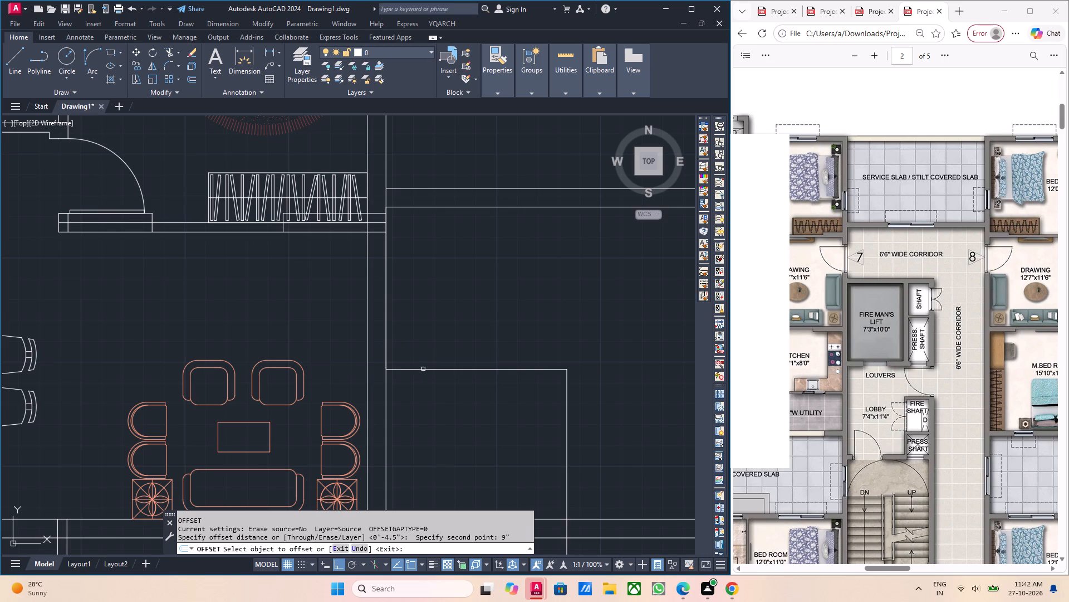
click(423, 369)
click(423, 349)
click(565, 400)
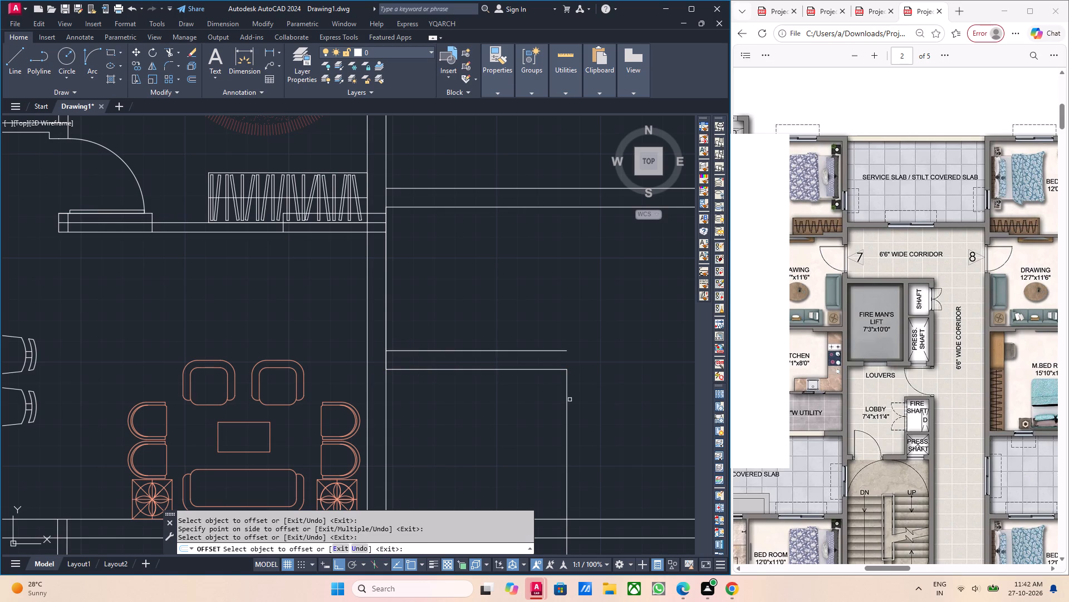
click(568, 400)
click(595, 399)
scroll(599, 406, down, 3)
middle_drag(597, 463, 594, 441)
scroll(570, 441, up, 2)
click(562, 431)
click(562, 440)
middle_drag(640, 482, 619, 486)
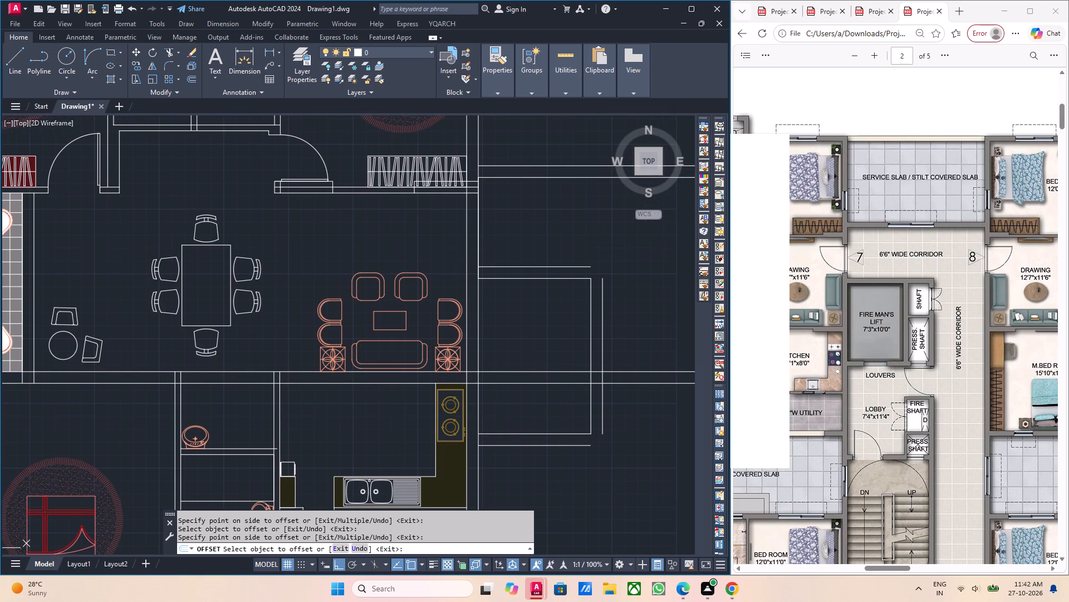
key(Escape)
Fillet the lower and side offset lines with zero radius to close the lift wall's lower outer corner.
key(f)
key(Return)
scroll(587, 468, up, 3)
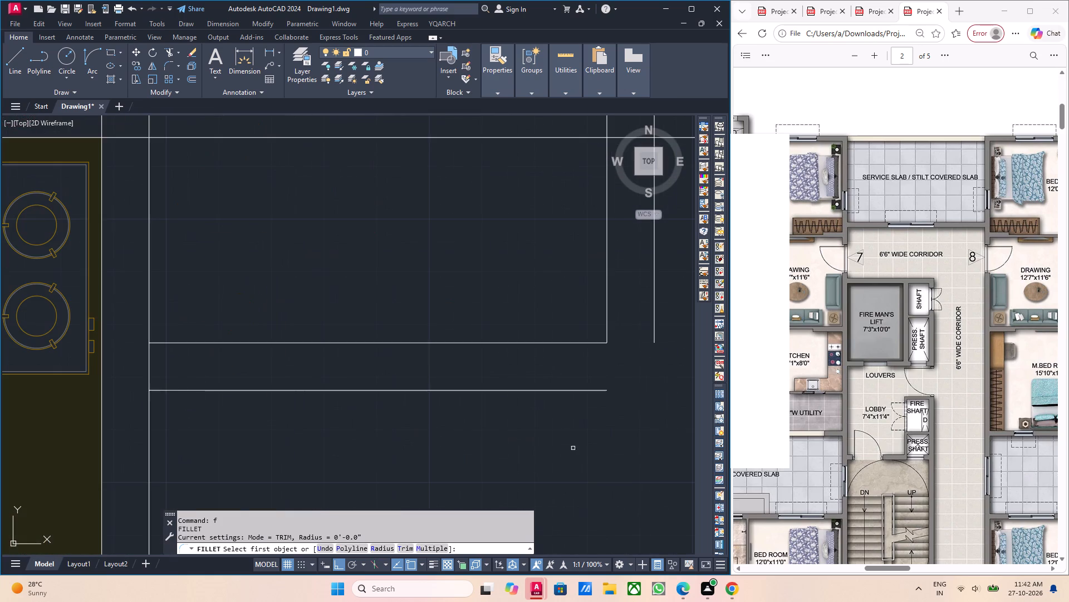
click(549, 391)
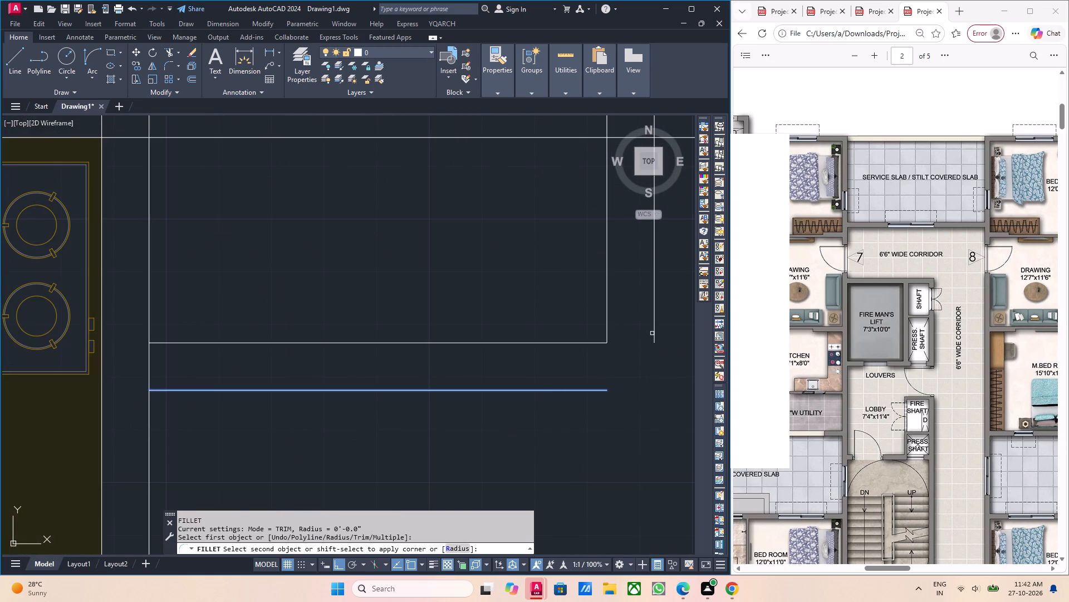
click(656, 330)
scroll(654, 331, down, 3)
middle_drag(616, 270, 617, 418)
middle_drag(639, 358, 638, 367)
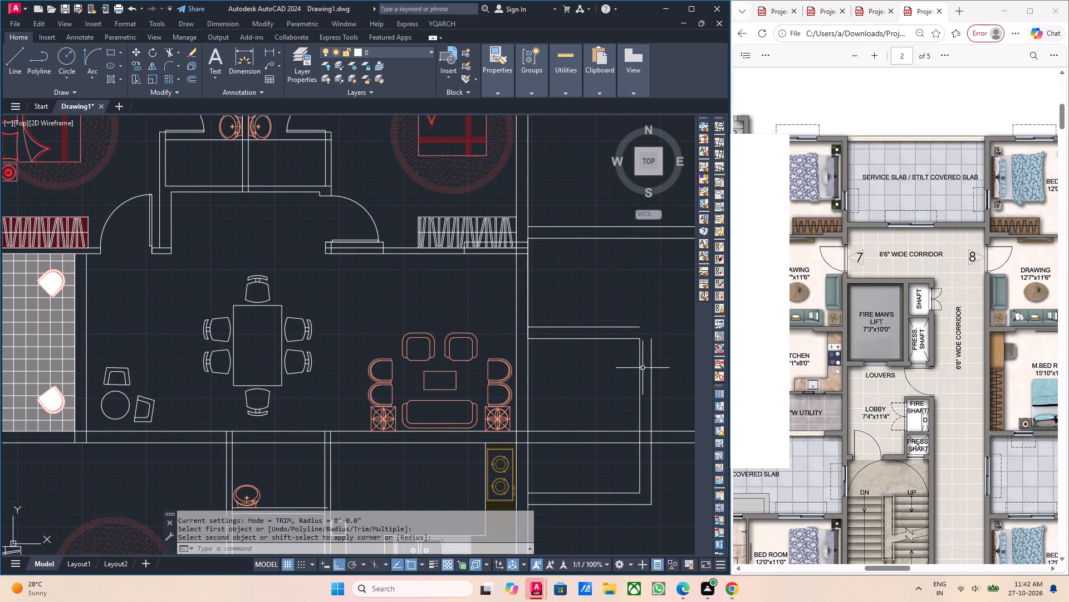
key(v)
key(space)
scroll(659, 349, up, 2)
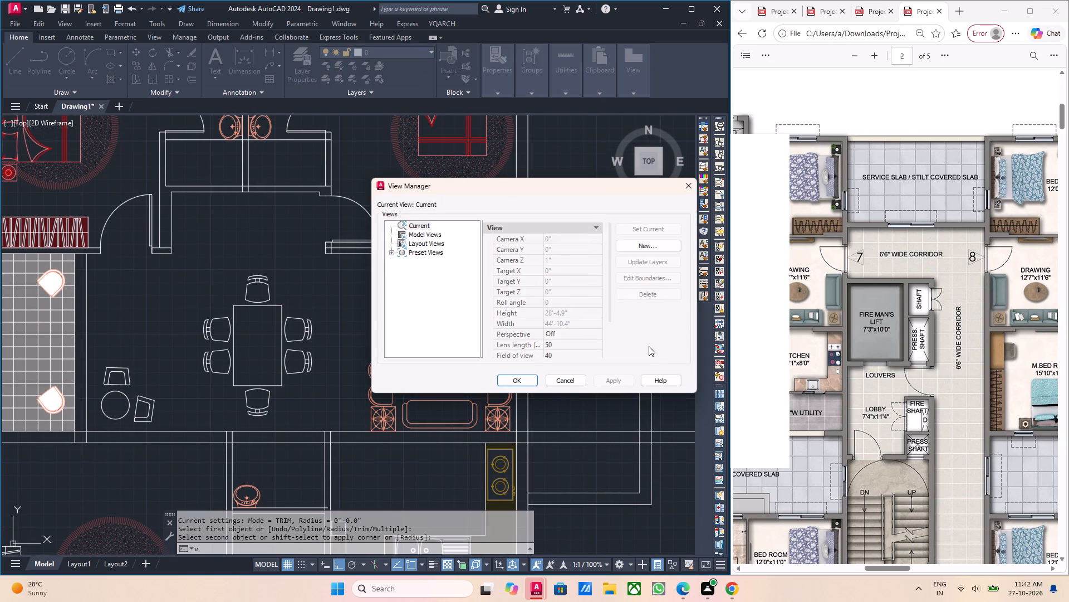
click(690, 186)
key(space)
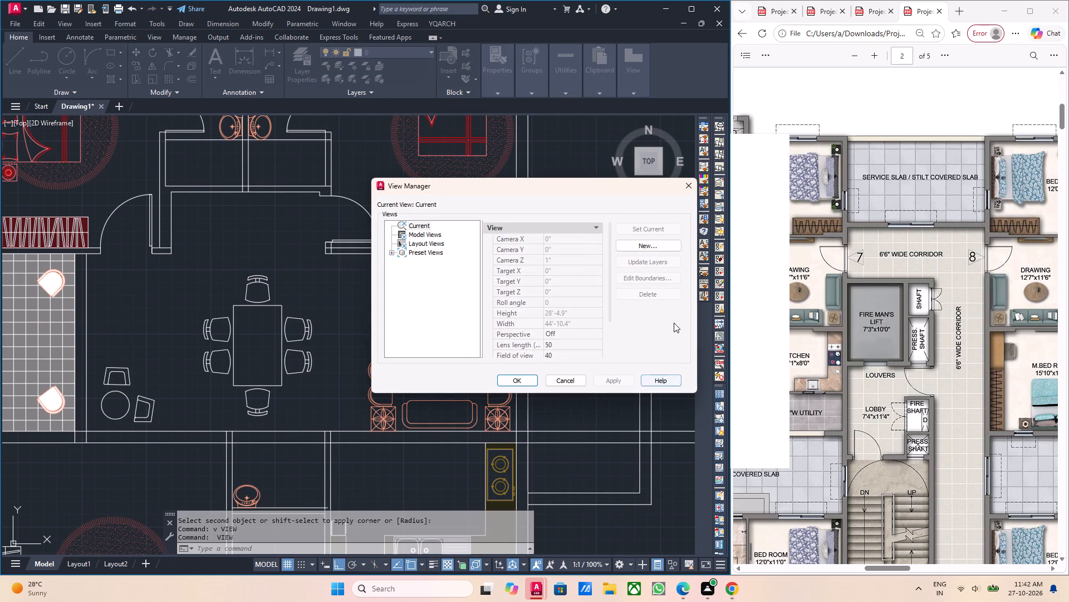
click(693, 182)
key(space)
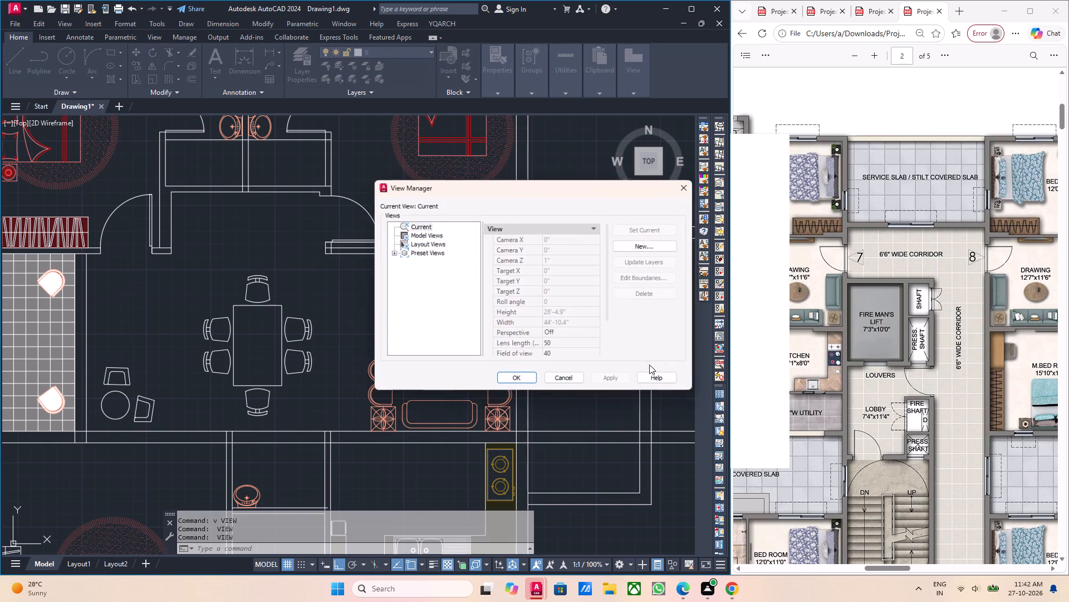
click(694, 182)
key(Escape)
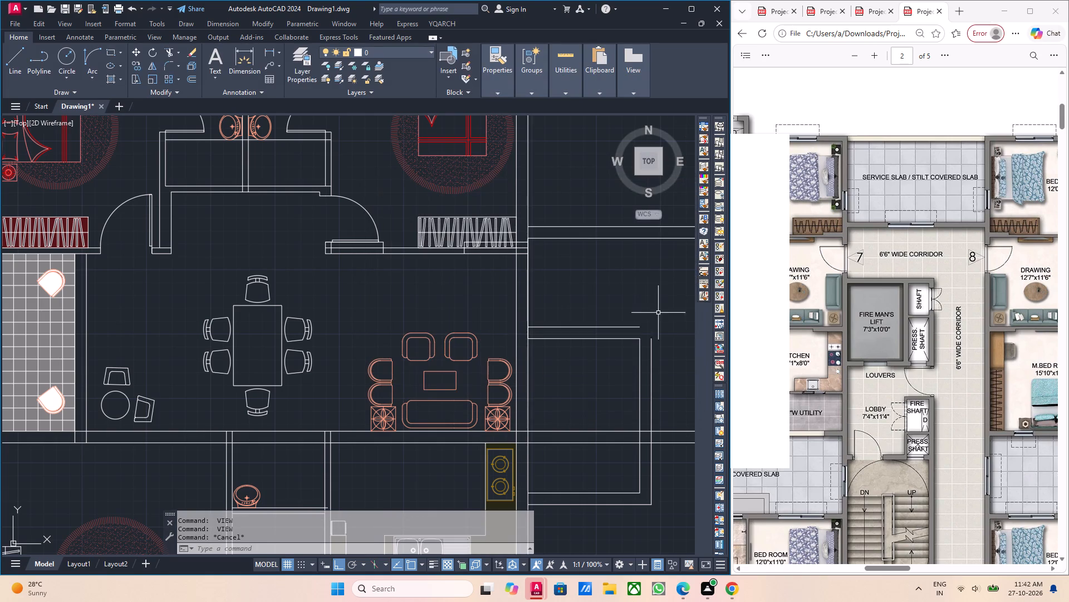
Fillet the side and upper offset lines with zero radius to close the lift wall's upper outer corner.
middle_drag(665, 344, 624, 329)
key(f)
key(Return)
scroll(616, 328, up, 2)
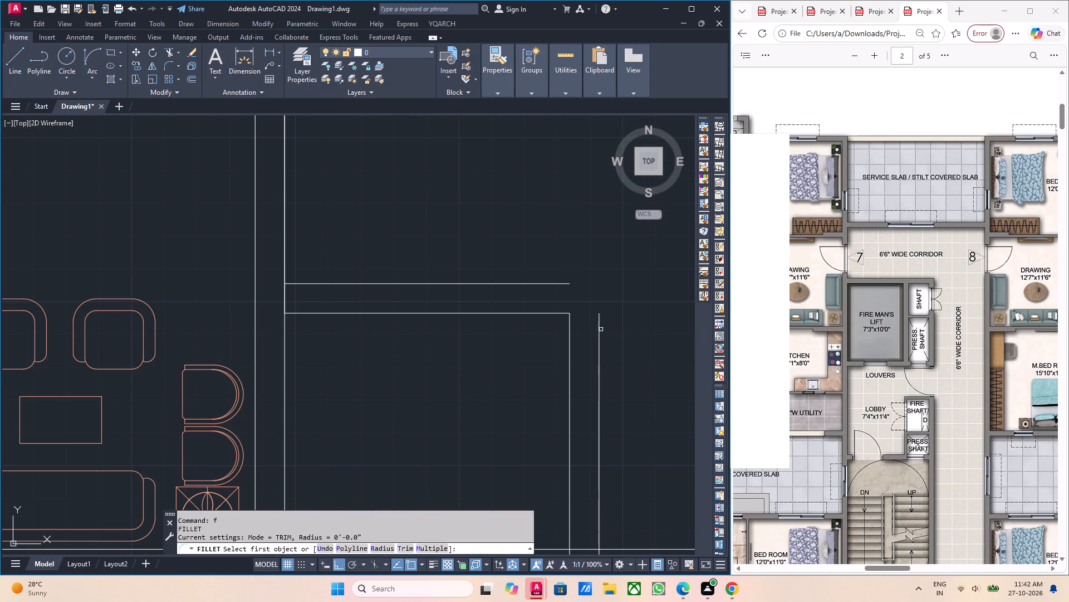
click(600, 331)
click(566, 284)
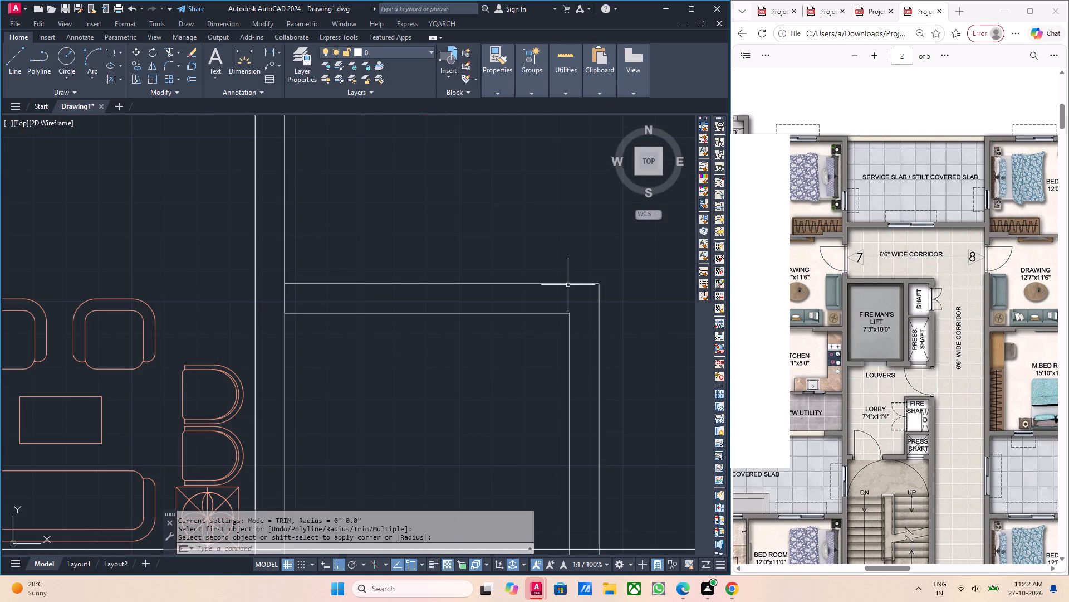
Trim the two horizontal wall lines that cross the inside of the lift.
scroll(575, 297, down, 3)
middle_drag(575, 348, 522, 343)
middle_drag(552, 370, 523, 379)
middle_drag(518, 395, 466, 409)
middle_drag(509, 411, 479, 411)
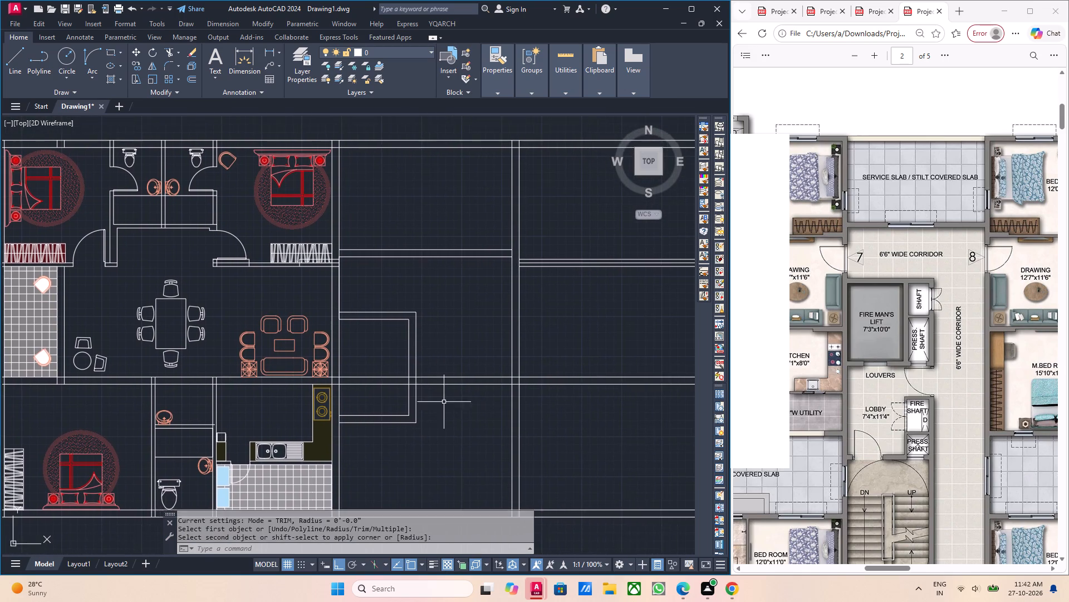
middle_drag(406, 397, 414, 416)
middle_drag(381, 404, 391, 417)
key(Escape)
key(t)
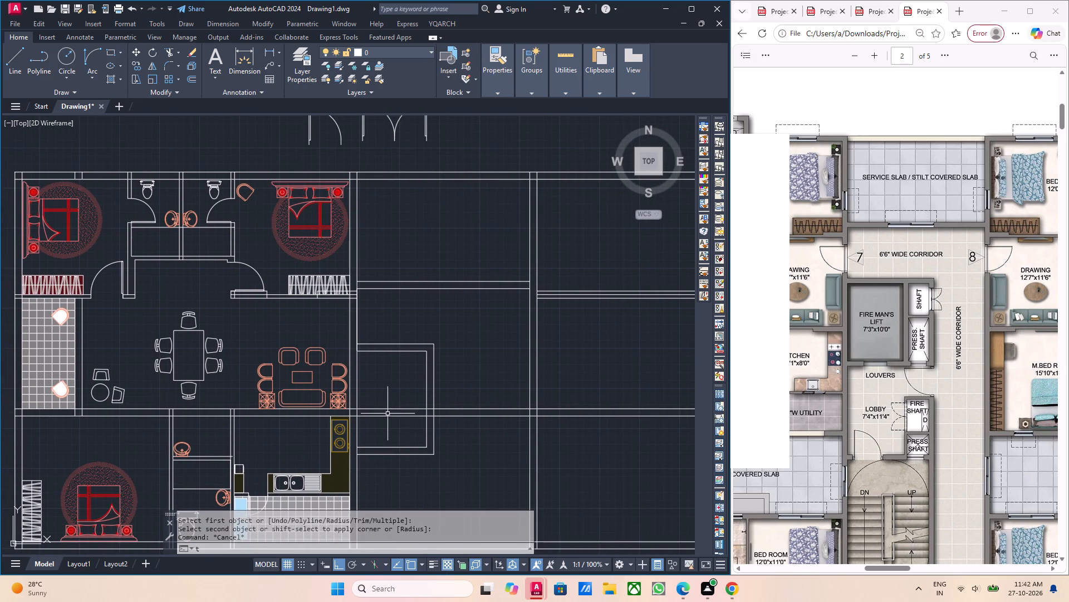
key(r)
key(Return)
scroll(378, 407, up, 3)
drag(400, 430, 391, 424)
click(311, 356)
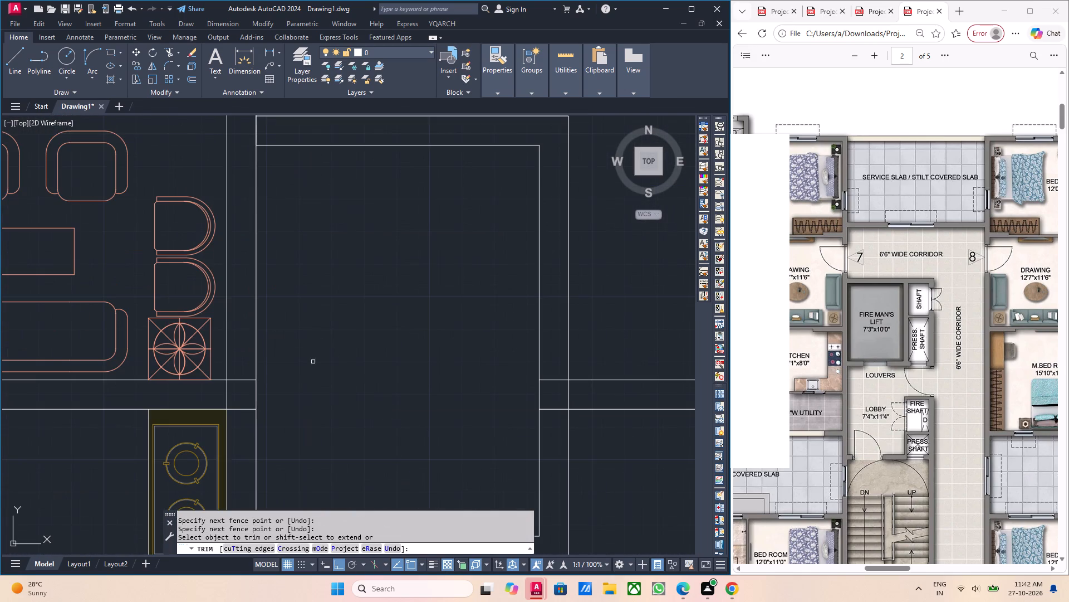
Trim the two horizontal wall lines where they cross the thickness of the lift's side wall.
scroll(328, 381, down, 3)
middle_drag(371, 396, 357, 404)
middle_drag(340, 389, 325, 394)
scroll(328, 394, up, 2)
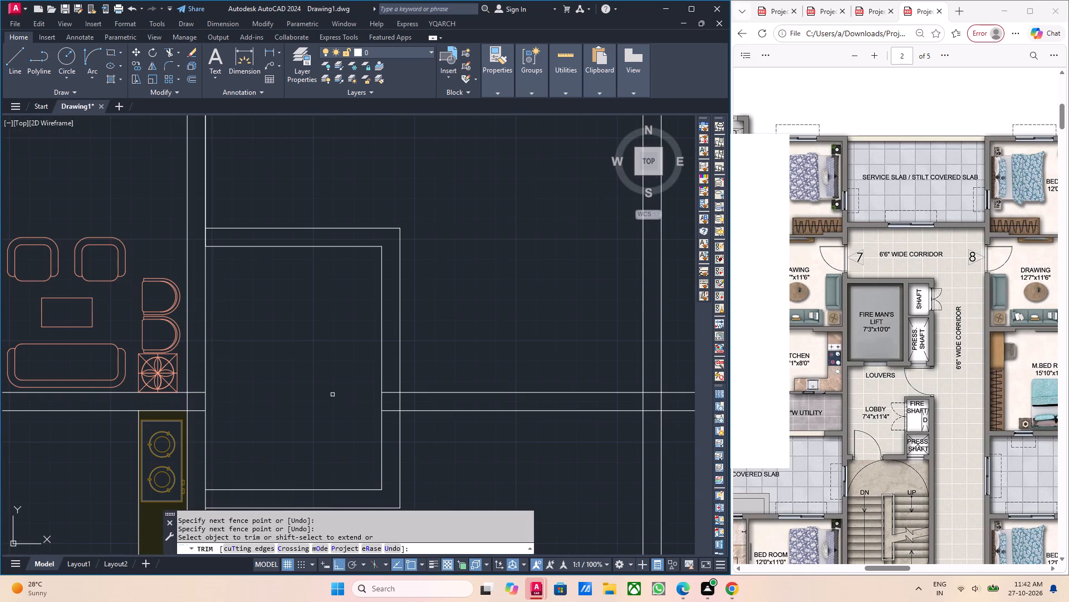
scroll(367, 394, up, 2)
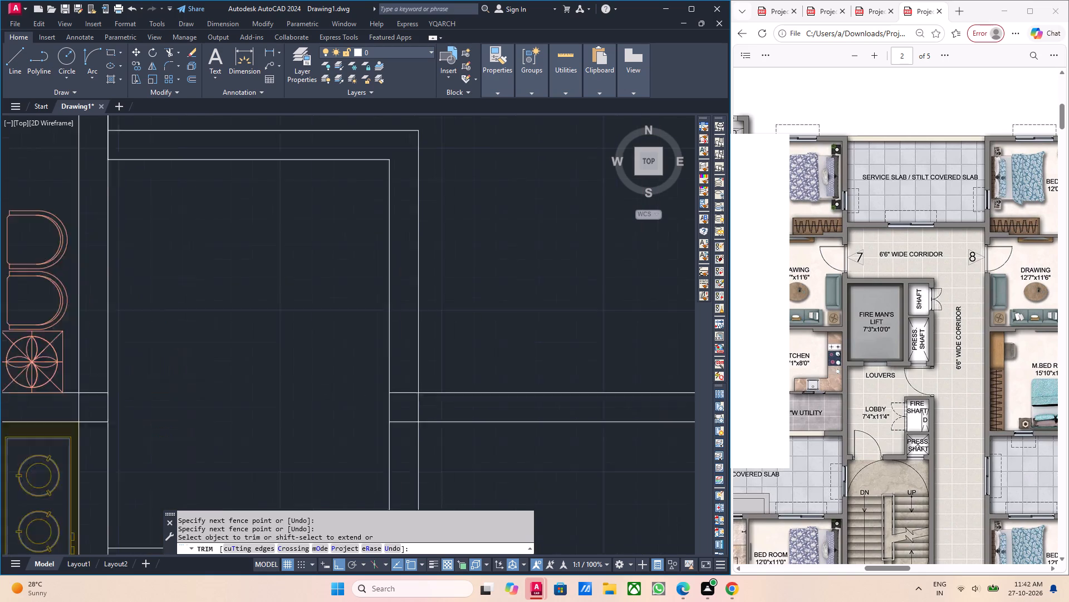
scroll(367, 394, up, 1)
drag(473, 486, 469, 475)
click(448, 376)
scroll(442, 370, down, 2)
middle_drag(475, 363, 470, 384)
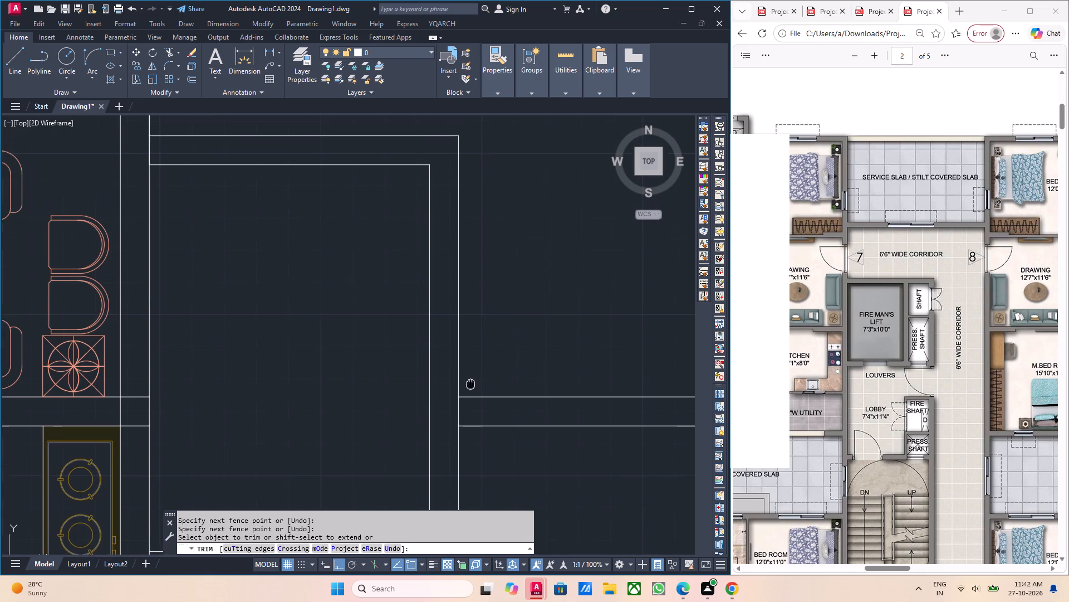
middle_drag(470, 384, 469, 403)
scroll(490, 361, down, 2)
middle_drag(515, 380, 506, 375)
middle_click(518, 396)
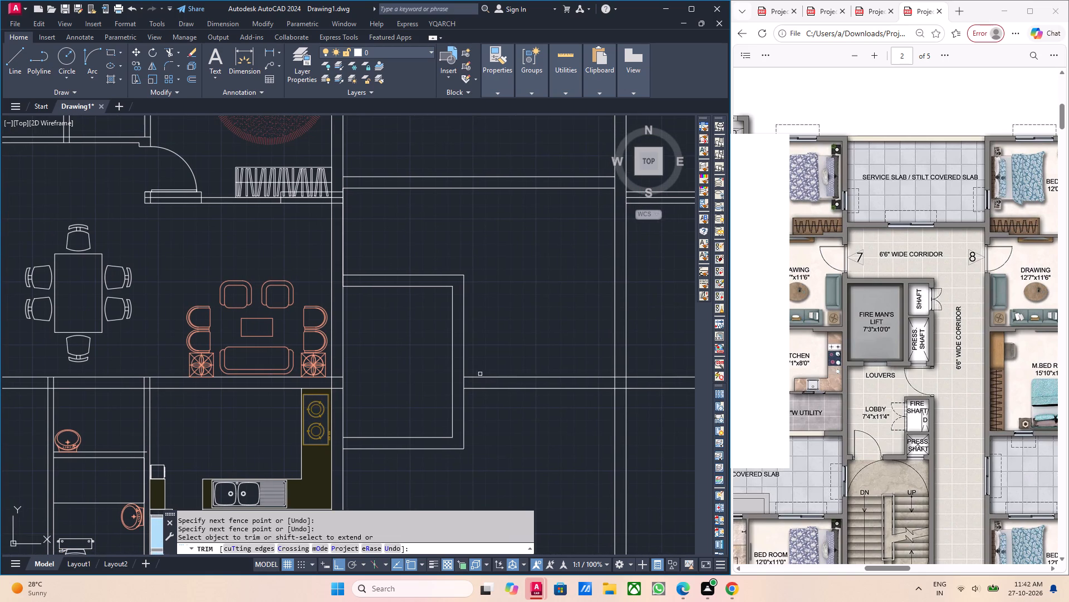
middle_drag(488, 390, 443, 368)
middle_drag(518, 373, 504, 373)
key(Escape)
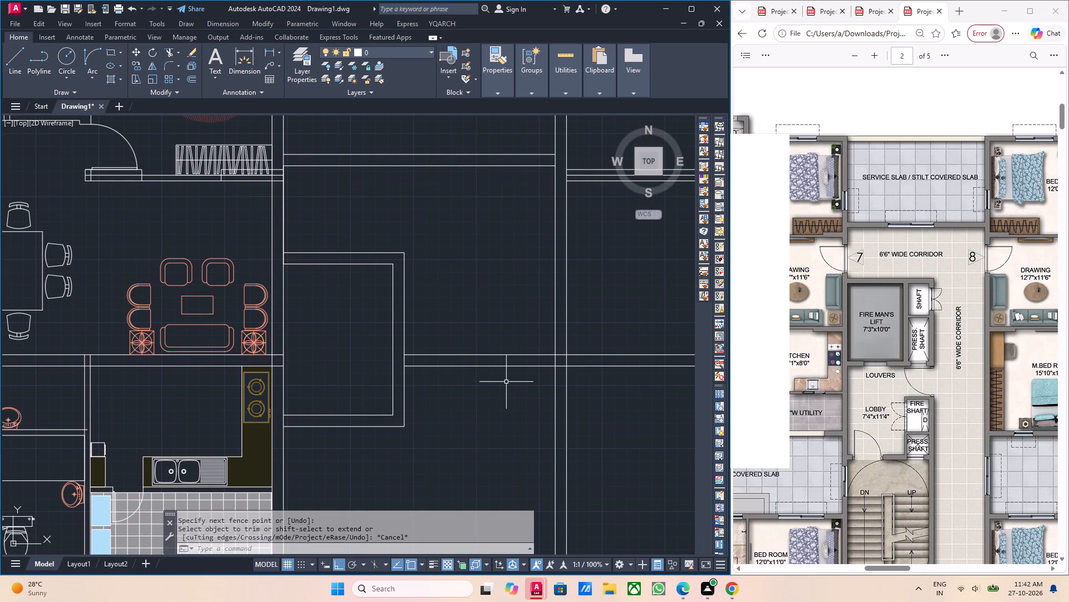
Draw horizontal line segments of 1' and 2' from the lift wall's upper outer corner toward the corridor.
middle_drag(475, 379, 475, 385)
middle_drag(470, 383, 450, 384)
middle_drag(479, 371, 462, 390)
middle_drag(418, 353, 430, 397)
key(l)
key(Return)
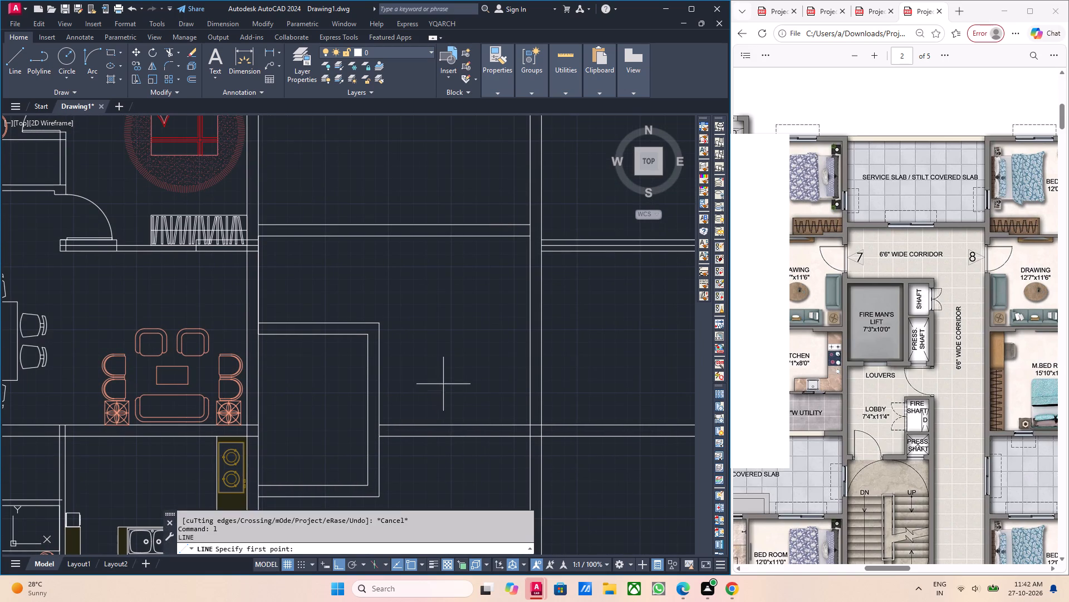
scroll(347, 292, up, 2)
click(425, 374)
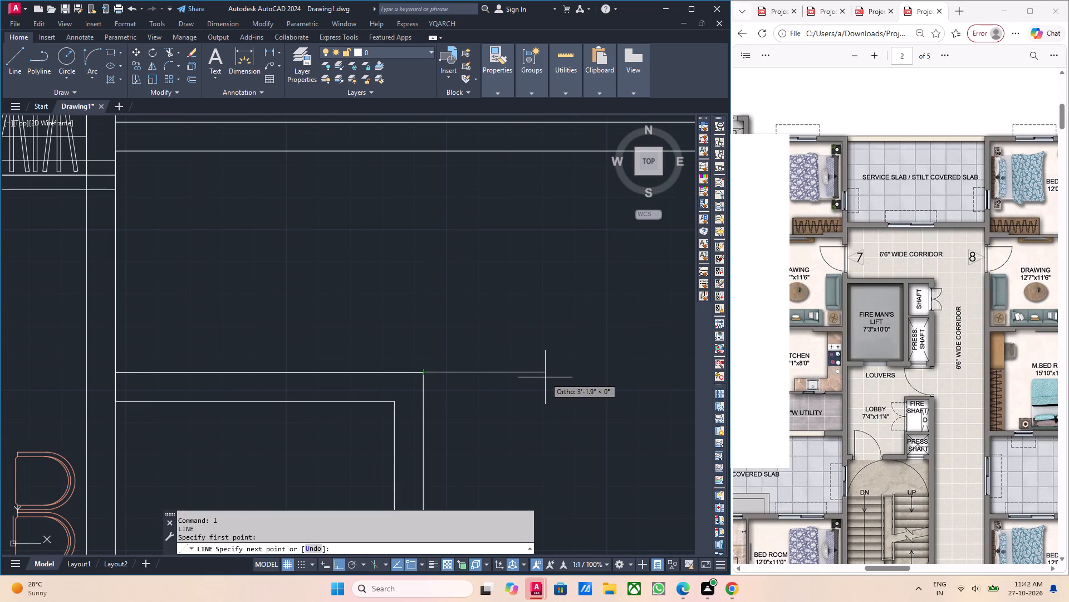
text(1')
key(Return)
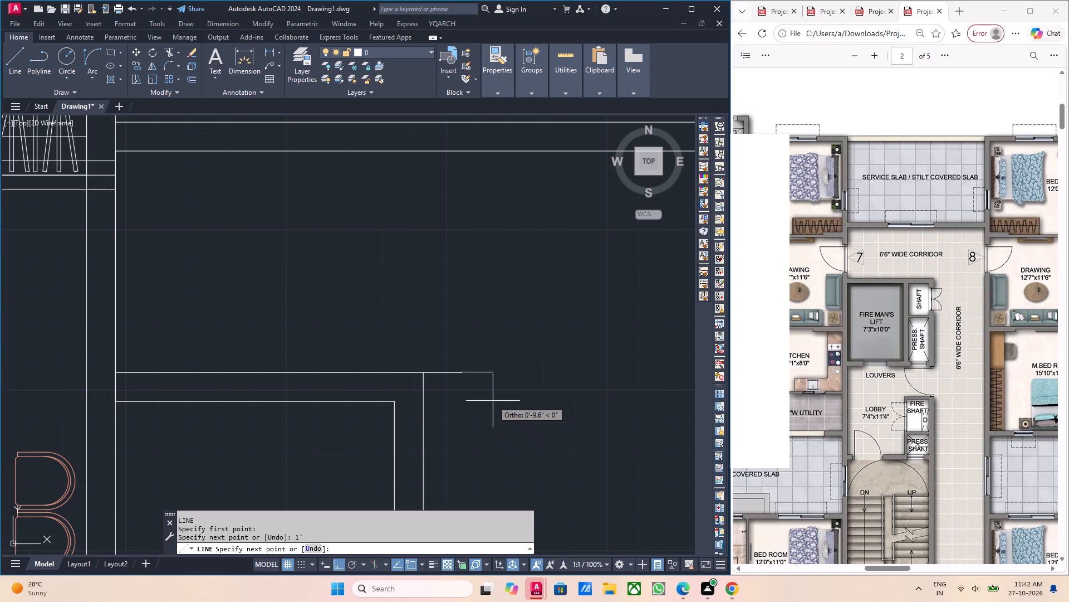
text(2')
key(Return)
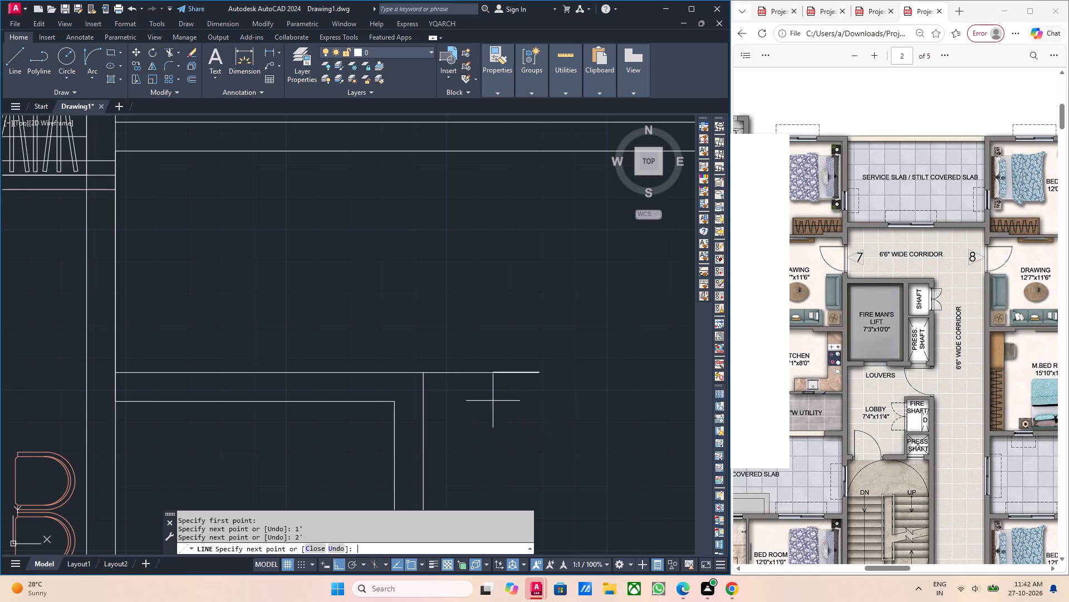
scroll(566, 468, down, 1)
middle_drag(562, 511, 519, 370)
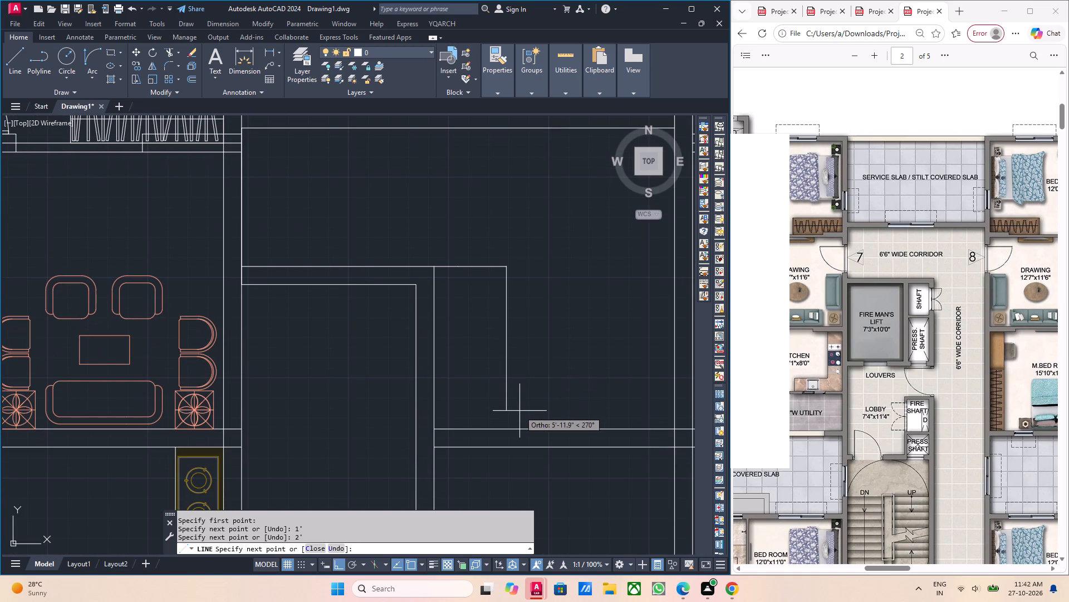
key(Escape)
Draw a 6'6" line from the corridor's far wall toward the lift, turning it upward past the lift's upper wall line.
middle_drag(587, 397, 449, 404)
middle_drag(507, 376, 502, 388)
key(l)
key(Return)
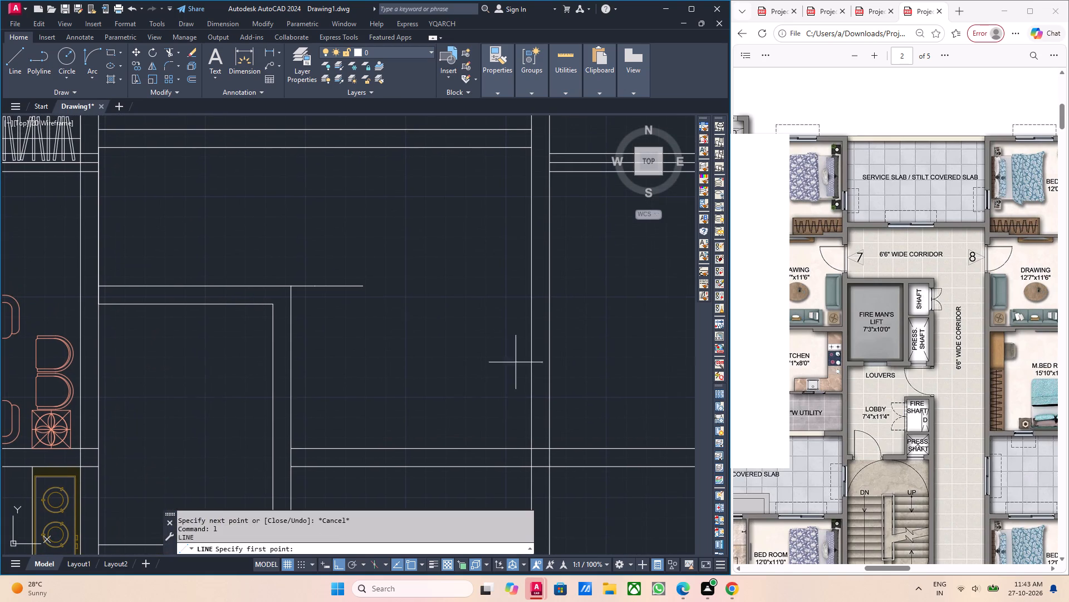
scroll(516, 349, up, 2)
click(553, 304)
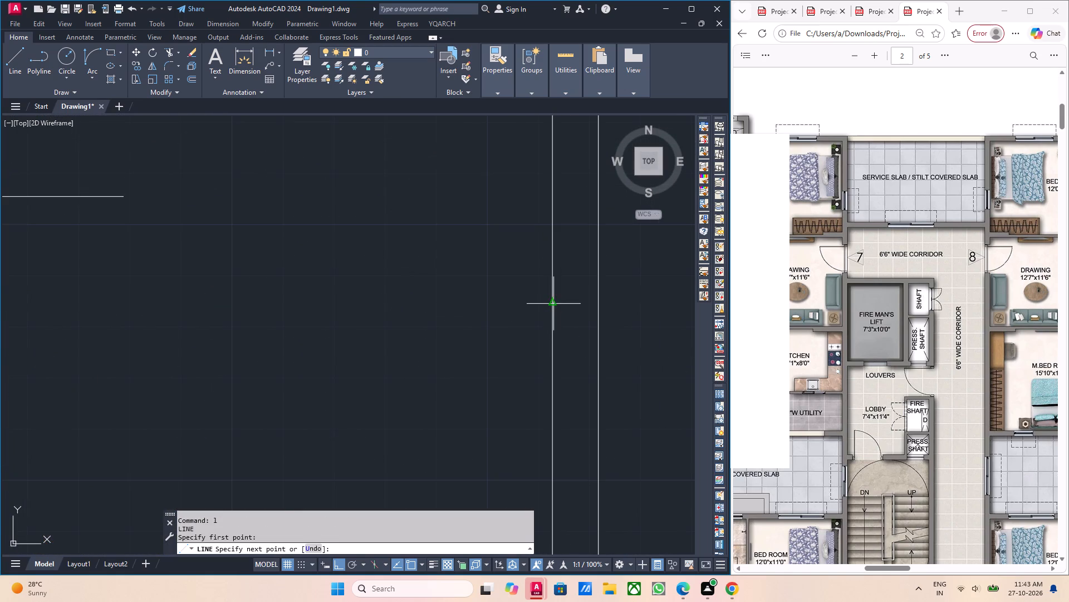
scroll(417, 304, down, 1)
text(6'6")
key(Return)
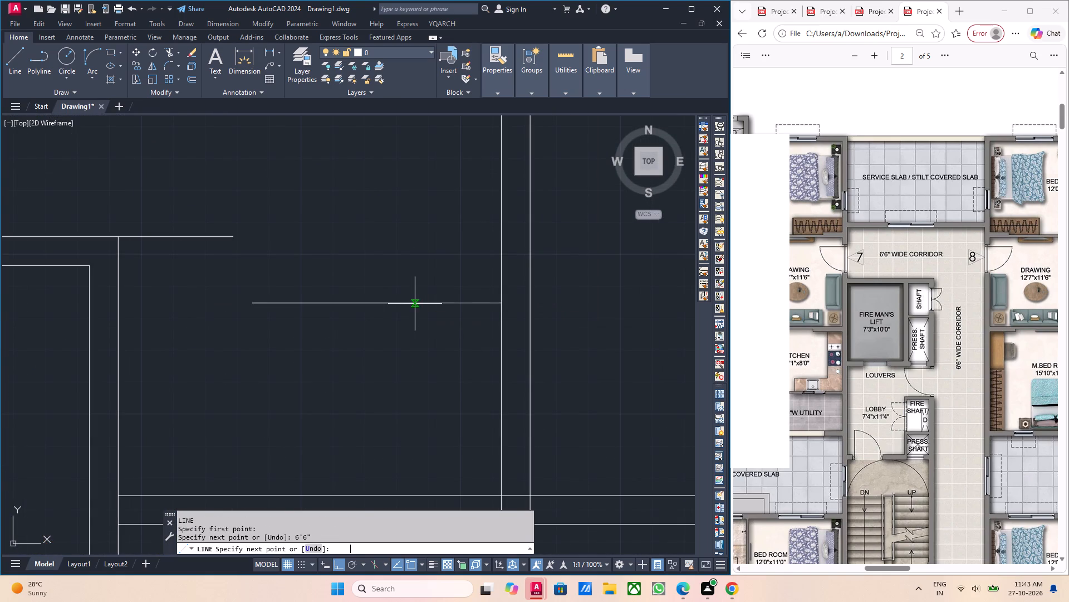
click(293, 195)
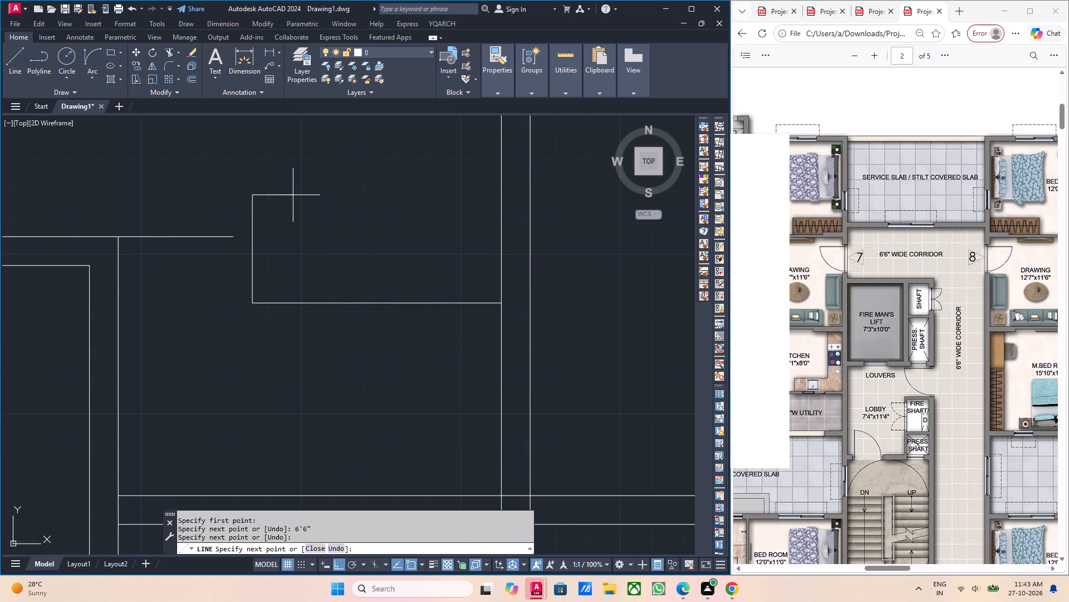
key(Escape)
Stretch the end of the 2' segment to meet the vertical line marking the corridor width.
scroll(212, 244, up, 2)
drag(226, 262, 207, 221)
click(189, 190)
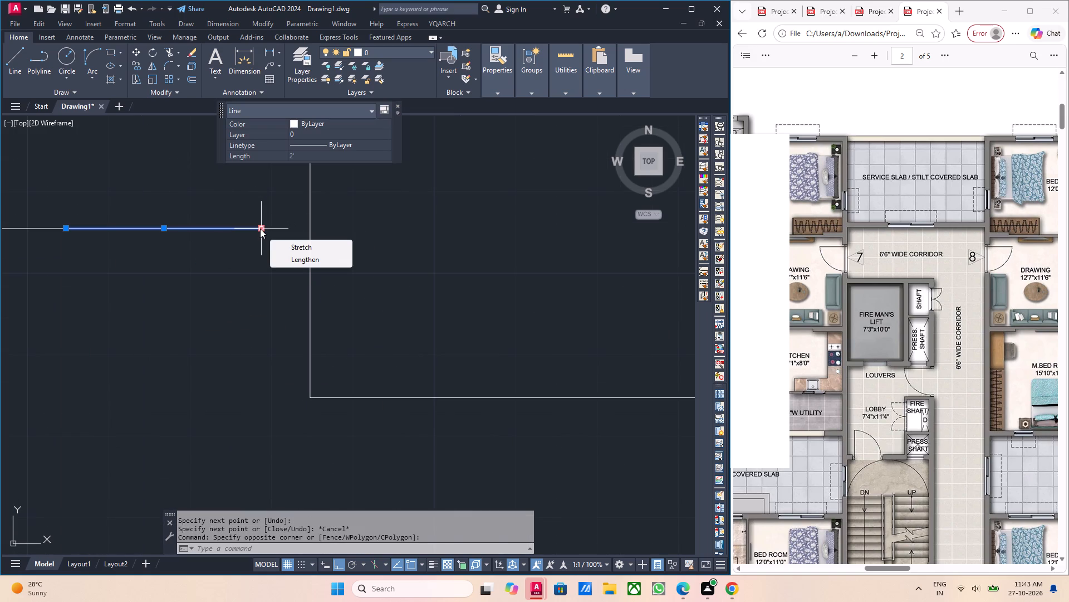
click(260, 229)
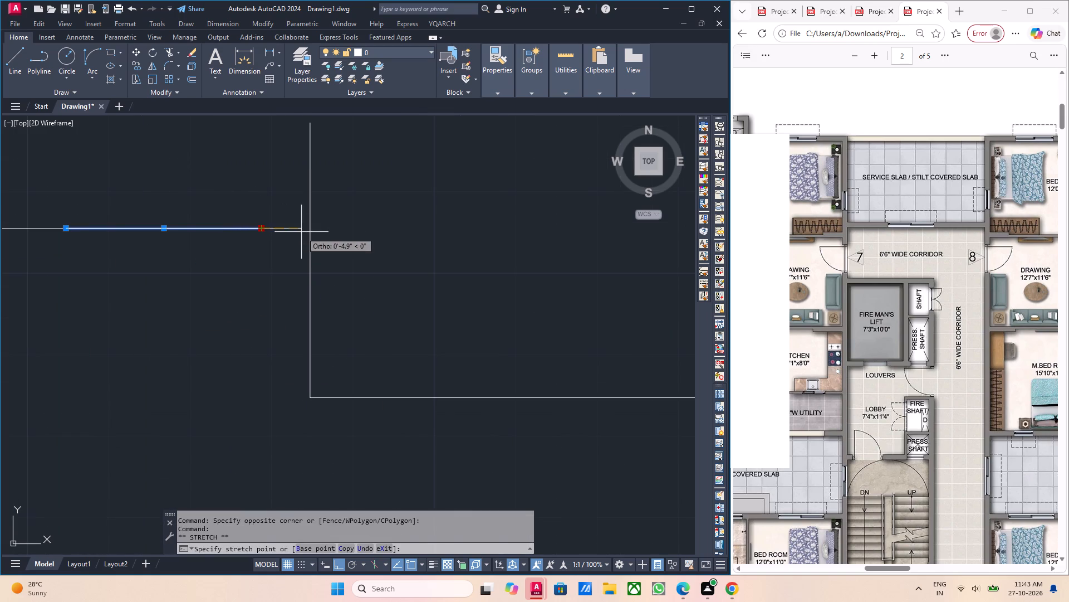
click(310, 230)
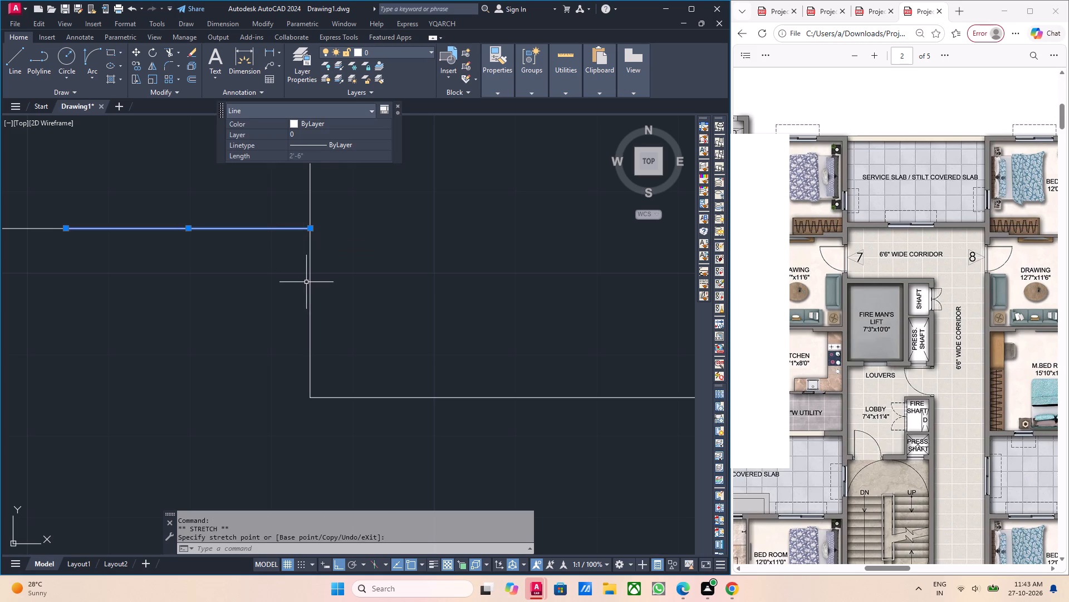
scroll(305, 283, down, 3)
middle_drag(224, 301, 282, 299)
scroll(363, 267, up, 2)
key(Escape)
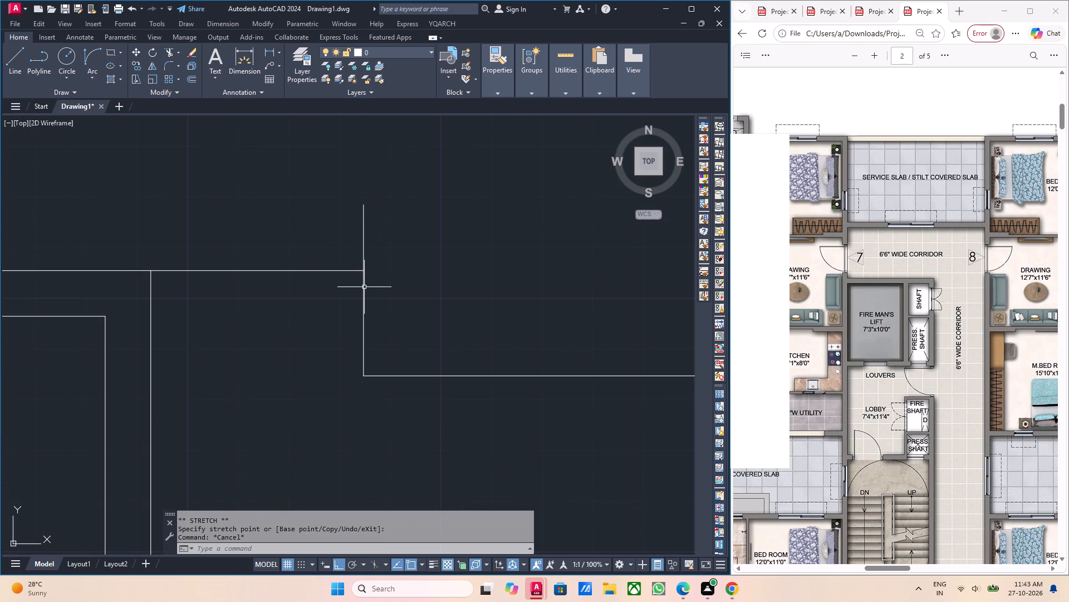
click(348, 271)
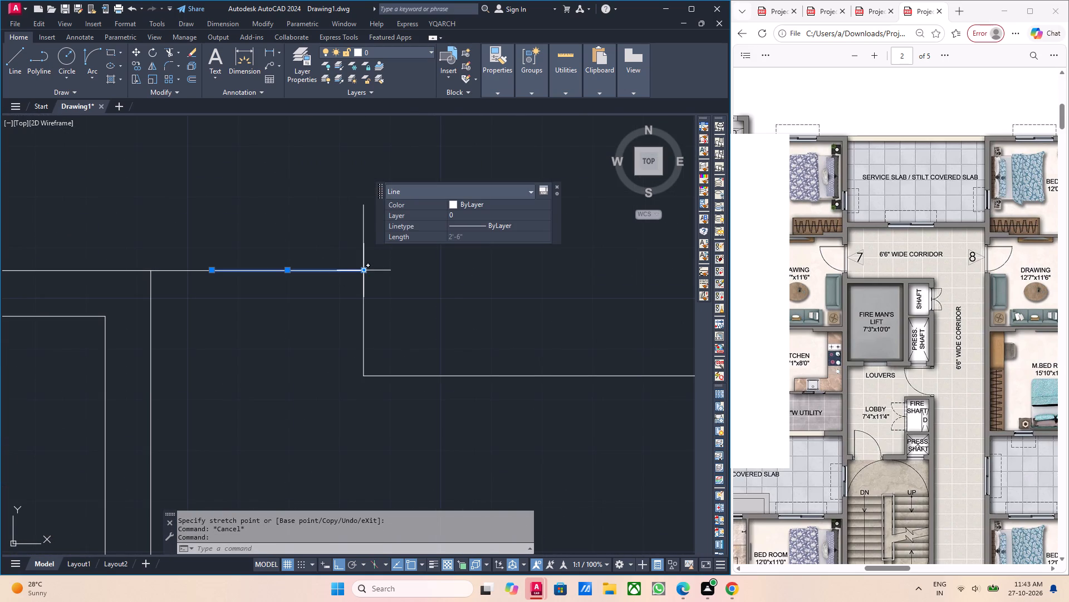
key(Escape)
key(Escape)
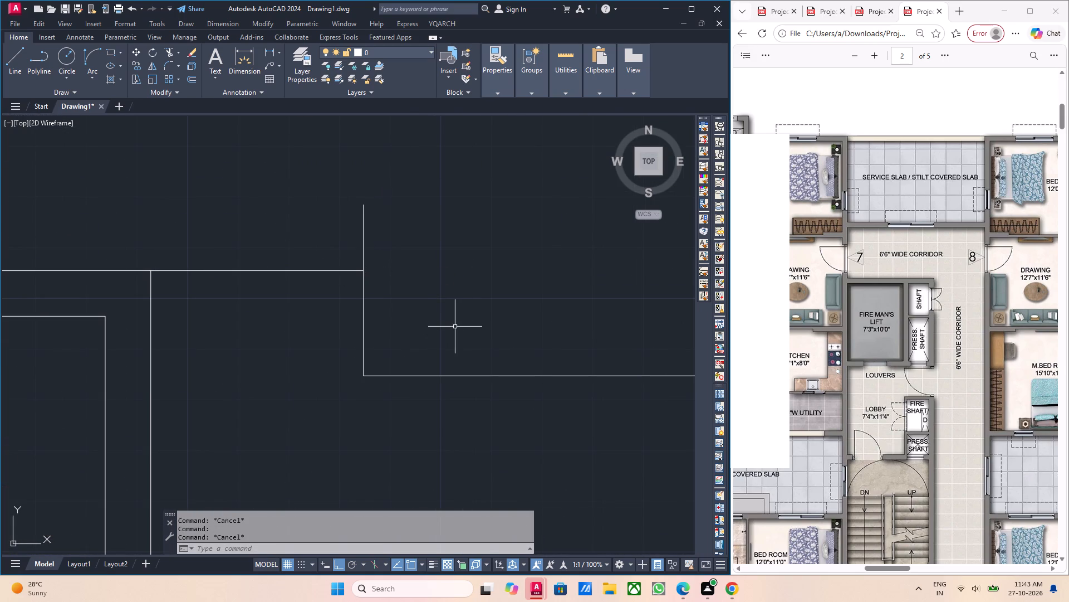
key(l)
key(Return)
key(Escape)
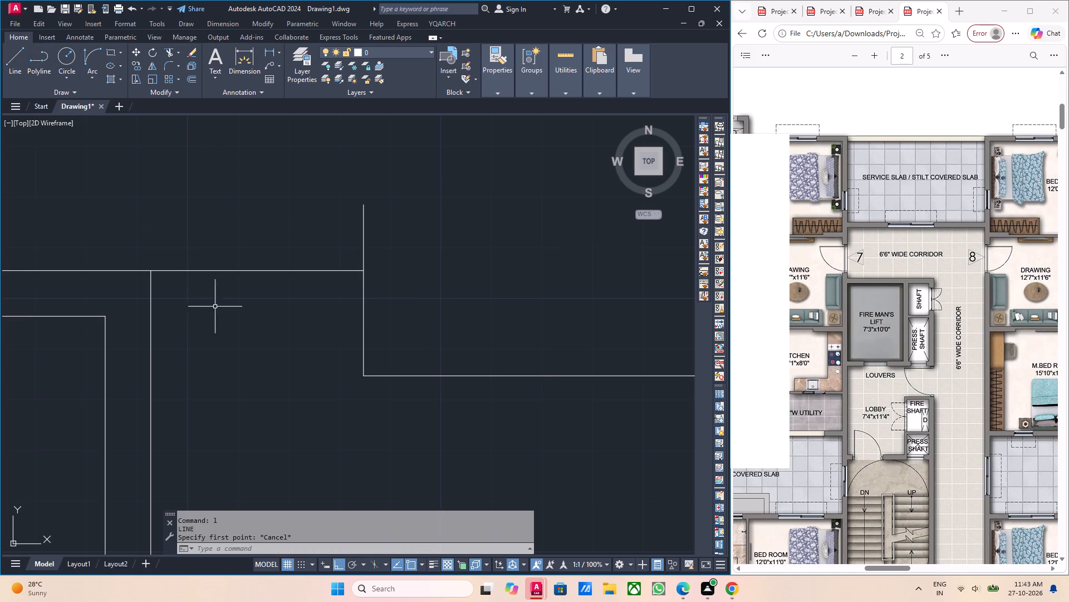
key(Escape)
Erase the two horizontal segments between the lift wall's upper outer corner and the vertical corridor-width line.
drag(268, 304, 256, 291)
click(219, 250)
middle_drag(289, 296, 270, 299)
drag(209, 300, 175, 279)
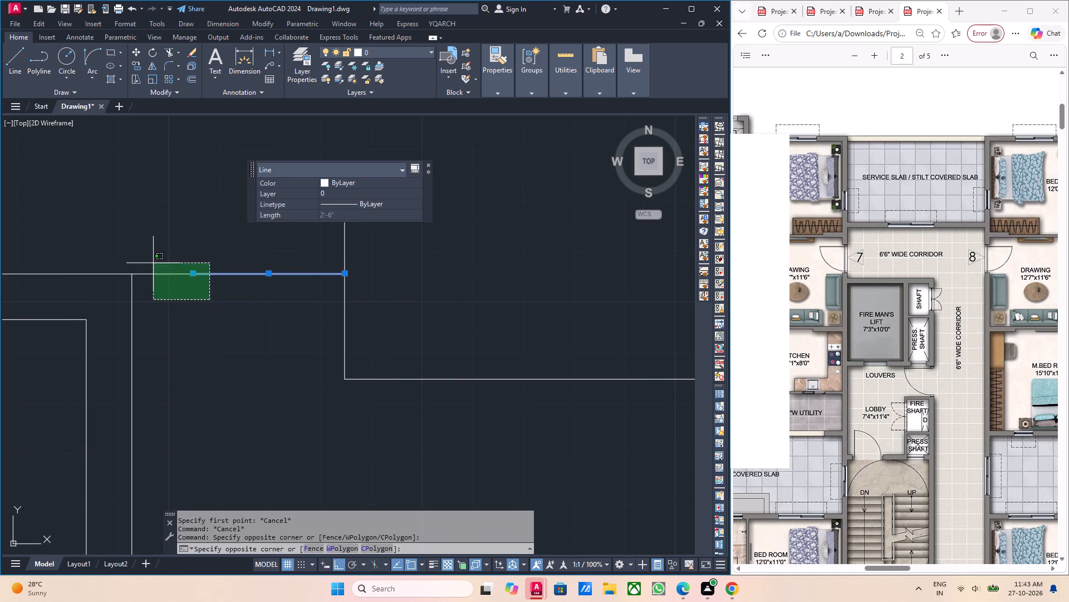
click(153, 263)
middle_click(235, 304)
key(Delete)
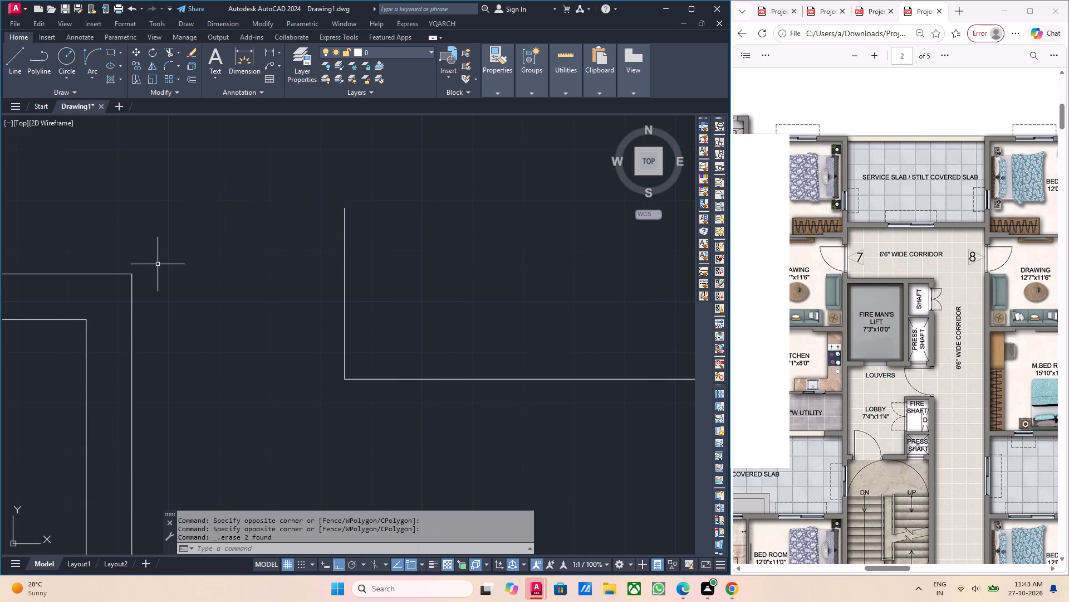
Draw a polyline from the lift wall's upper outer corner across to the vertical corridor-width line, then 10' downward.
click(43, 57)
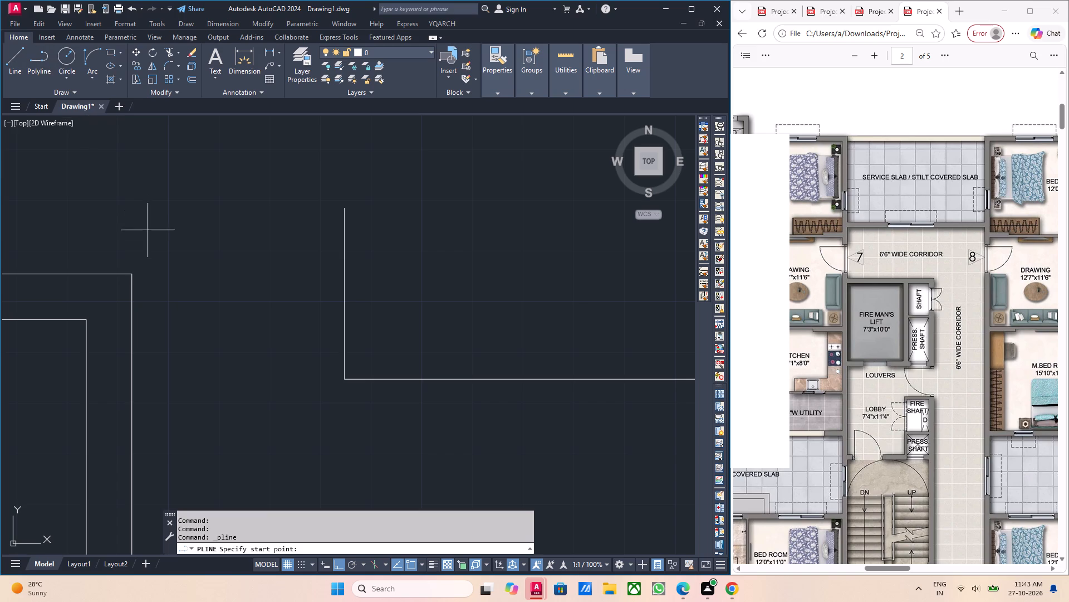
click(131, 274)
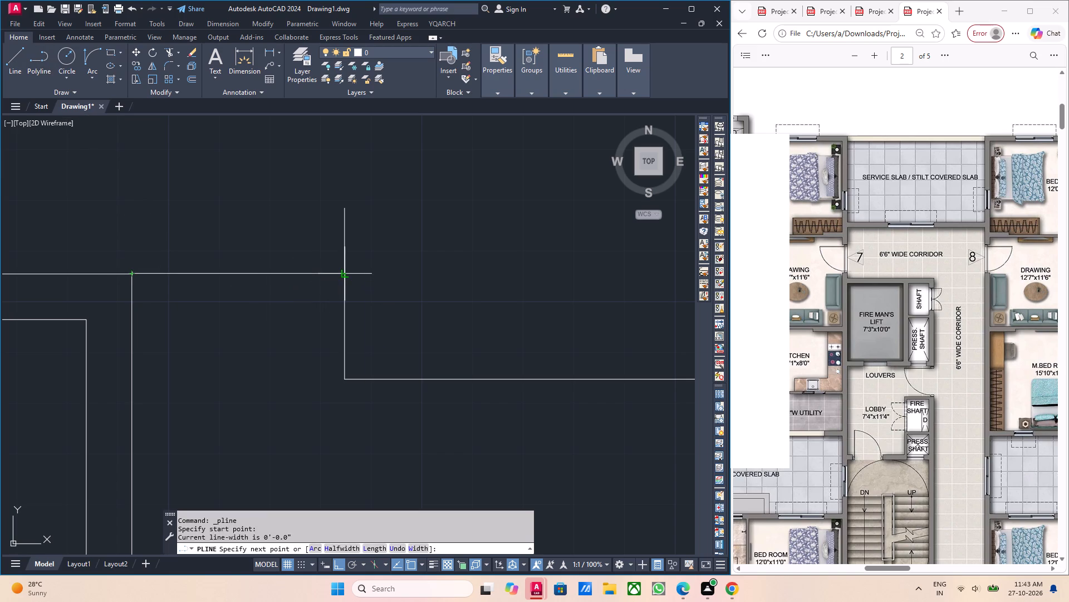
click(341, 274)
scroll(351, 384, down, 3)
middle_drag(350, 417, 311, 201)
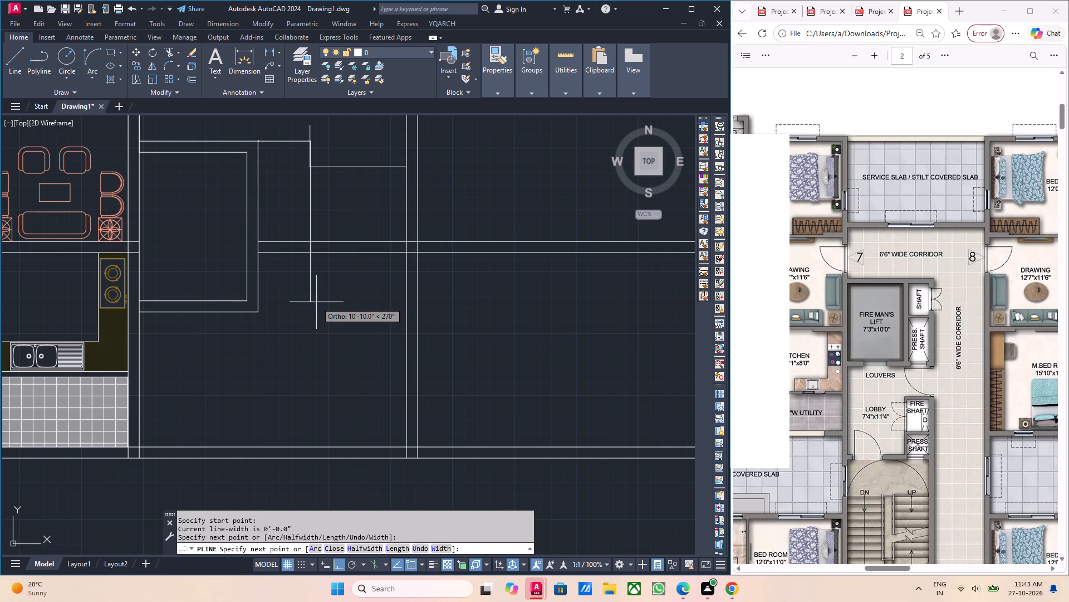
text(10)
key(apostrophe)
key(Return)
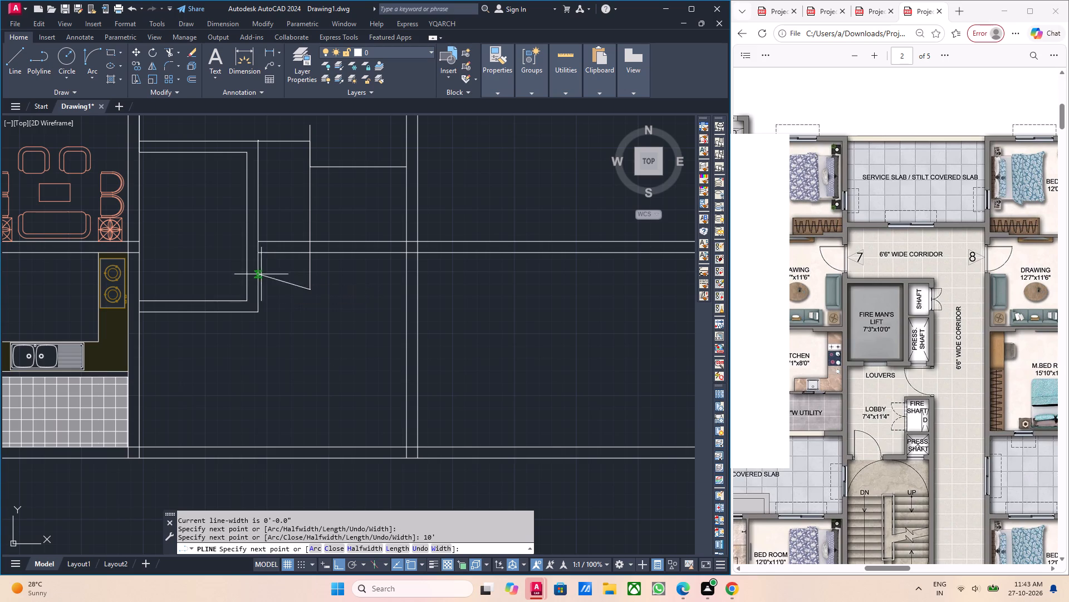
key(Escape)
Add two vertices to the new polyline's lower end, extending it downward and then horizontally back across the lift's side wall.
scroll(297, 295, up, 2)
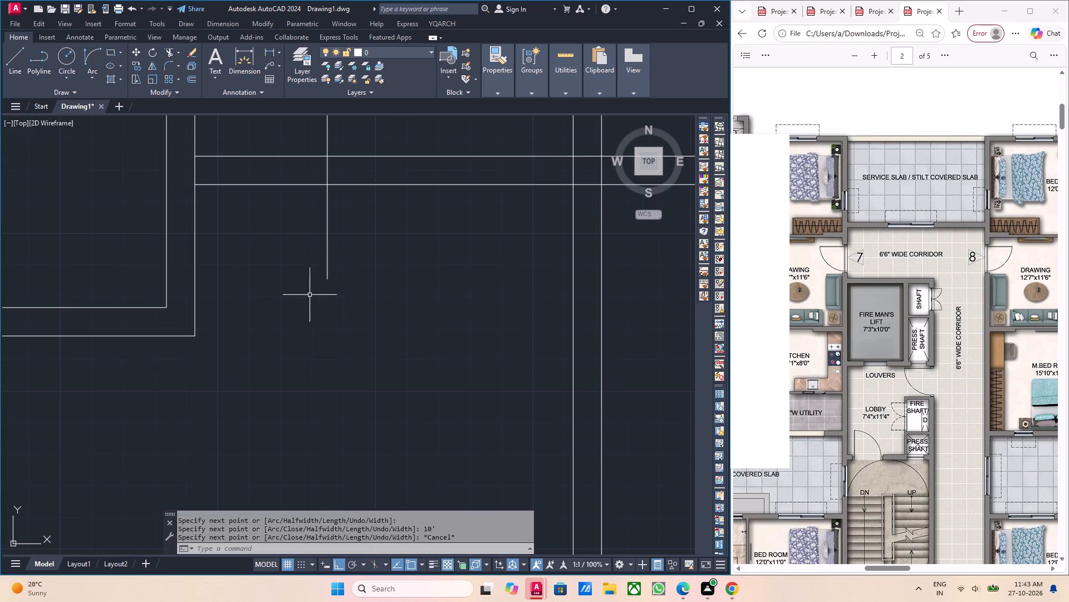
scroll(157, 307, up, 2)
scroll(356, 317, down, 3)
middle_drag(420, 307, 422, 345)
drag(423, 336, 419, 335)
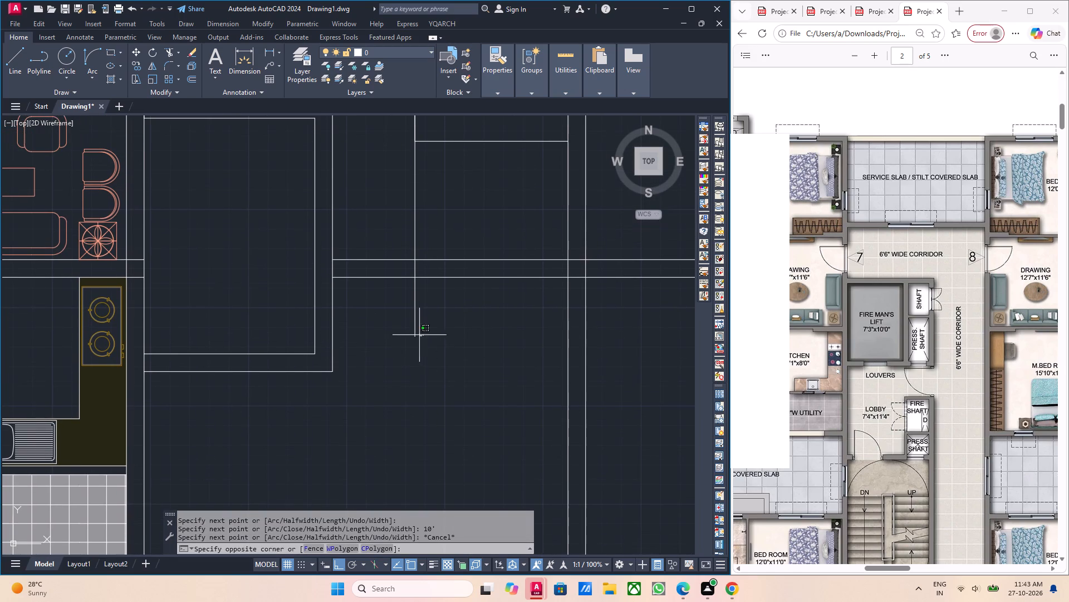
drag(419, 335, 417, 335)
key(Escape)
click(414, 332)
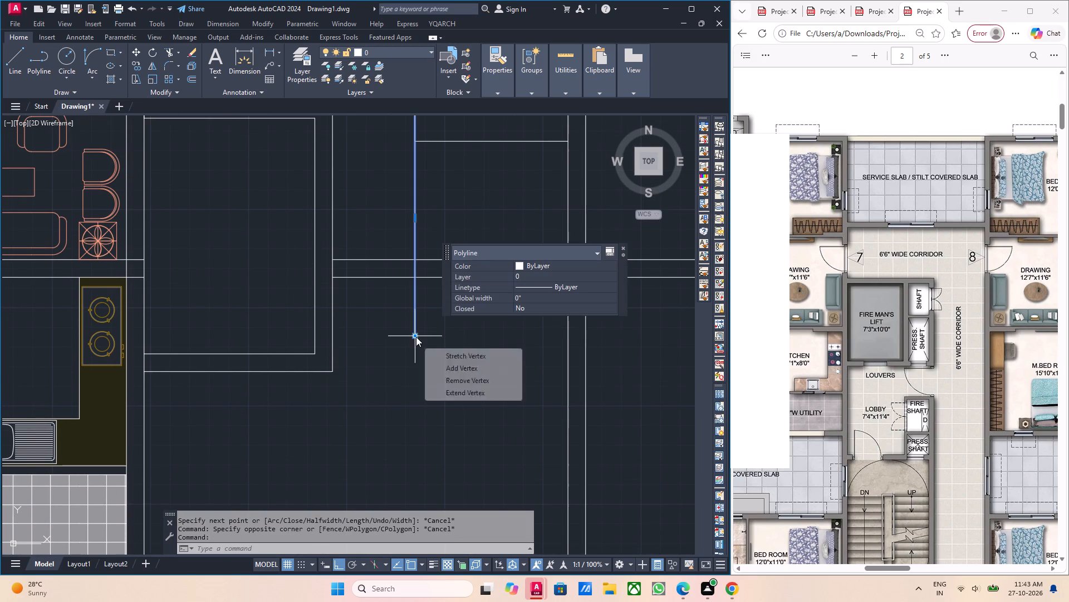
click(460, 368)
scroll(421, 361, up, 2)
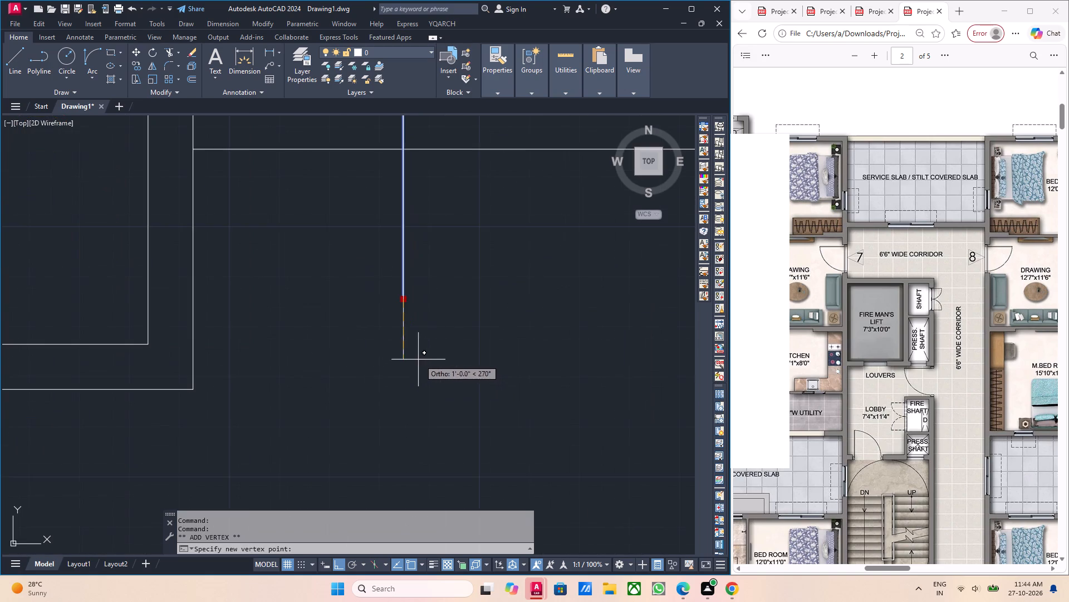
scroll(381, 351, up, 1)
click(401, 349)
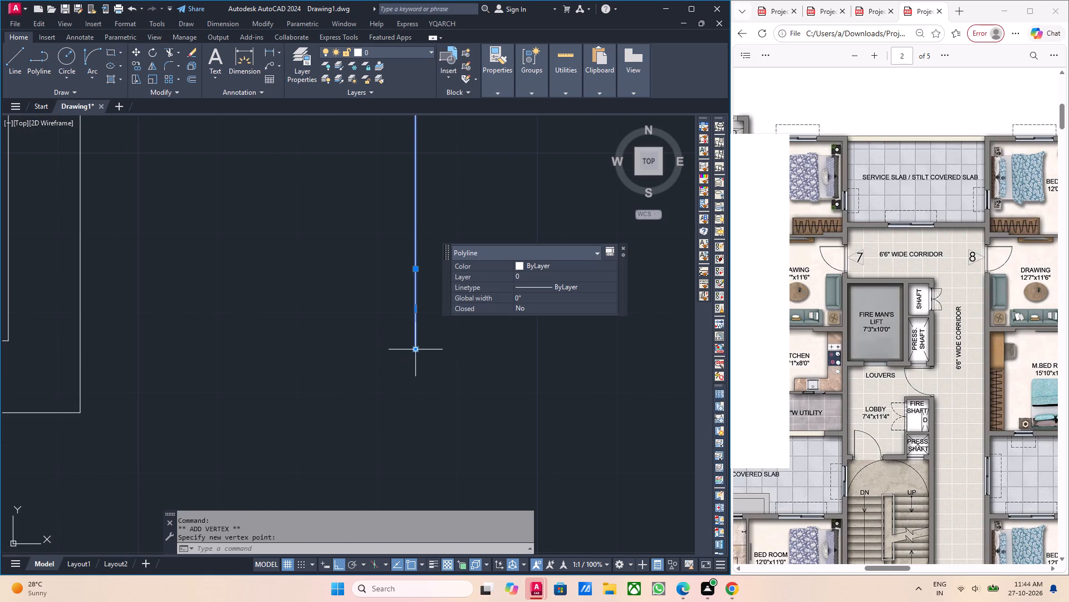
click(463, 380)
scroll(248, 344, down, 2)
middle_drag(198, 344, 285, 347)
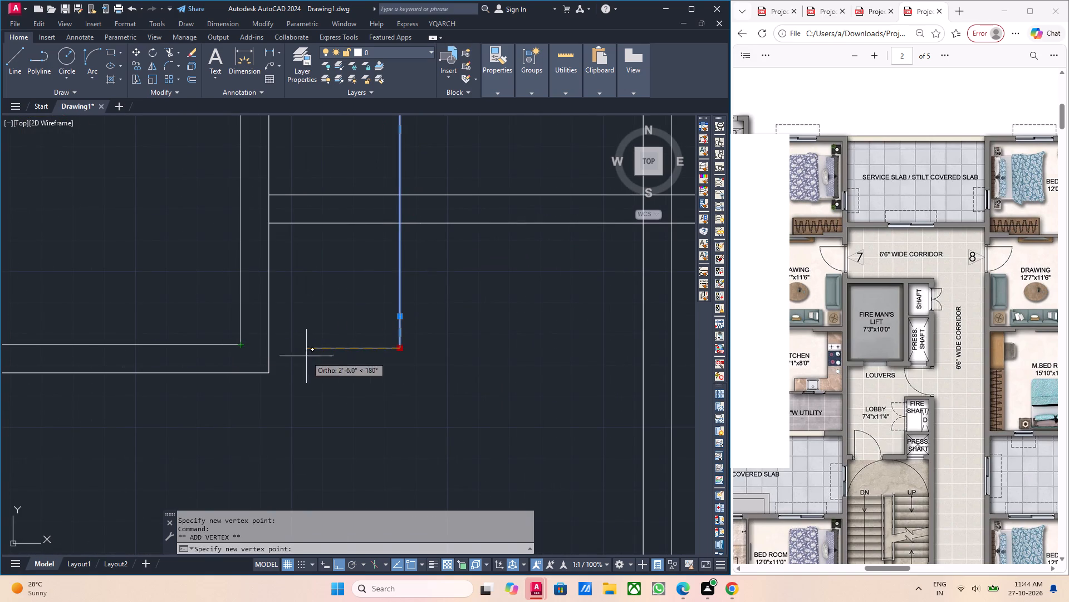
click(219, 353)
key(Escape)
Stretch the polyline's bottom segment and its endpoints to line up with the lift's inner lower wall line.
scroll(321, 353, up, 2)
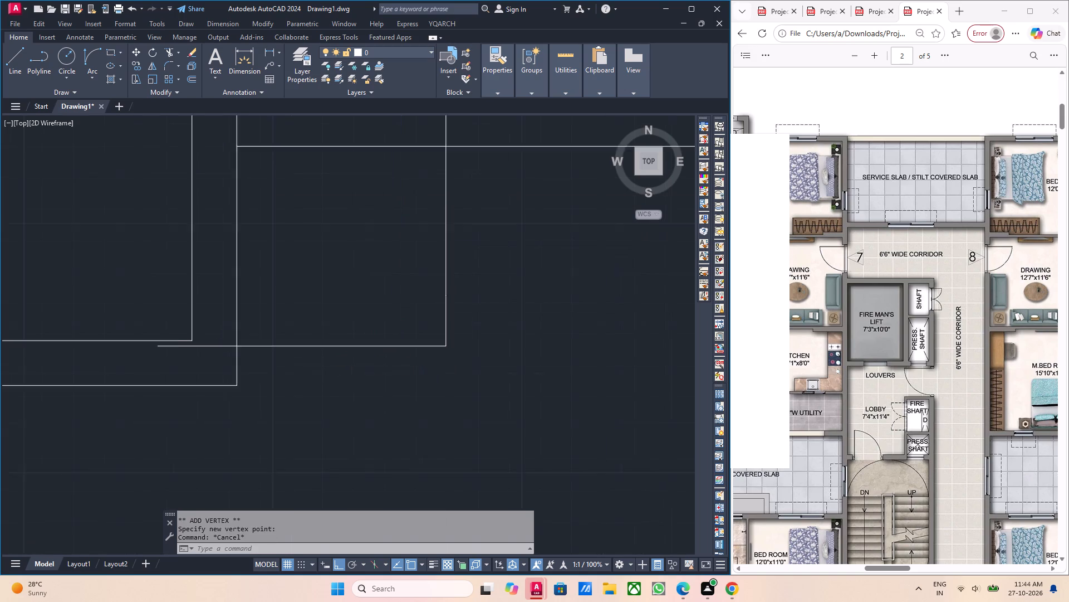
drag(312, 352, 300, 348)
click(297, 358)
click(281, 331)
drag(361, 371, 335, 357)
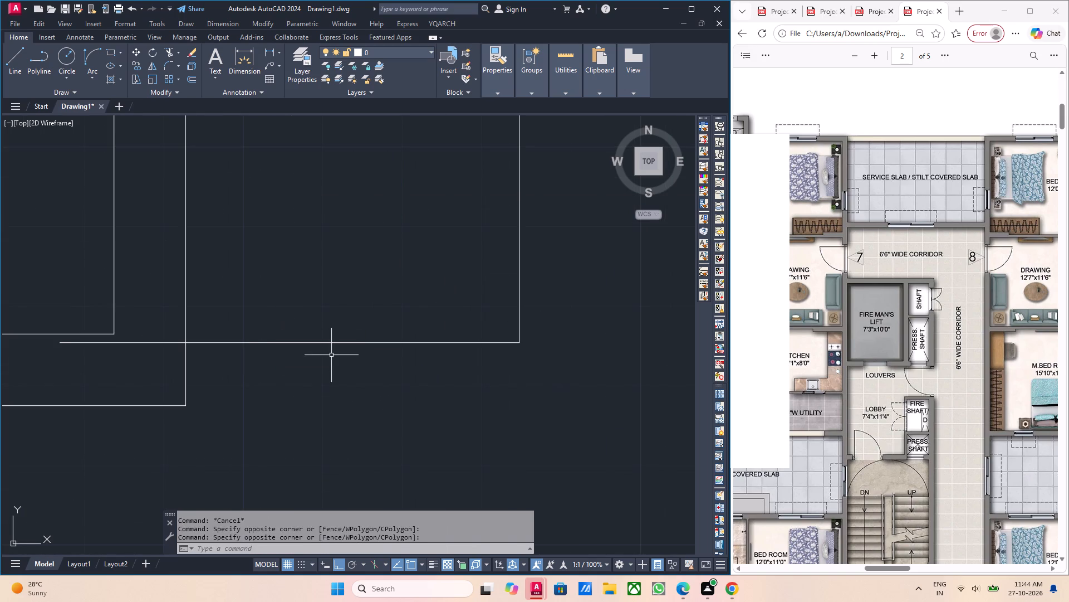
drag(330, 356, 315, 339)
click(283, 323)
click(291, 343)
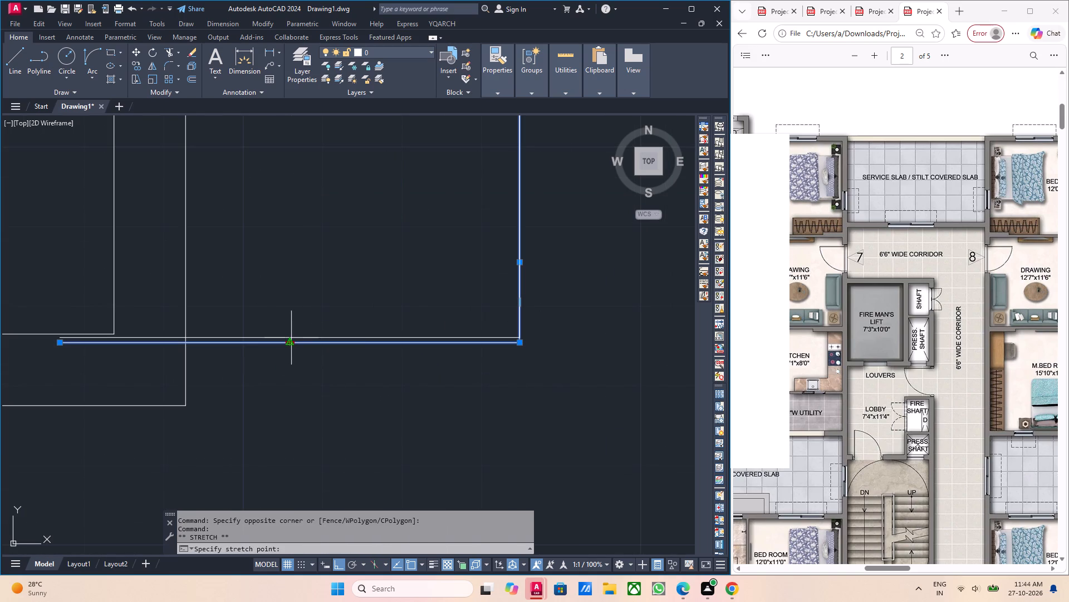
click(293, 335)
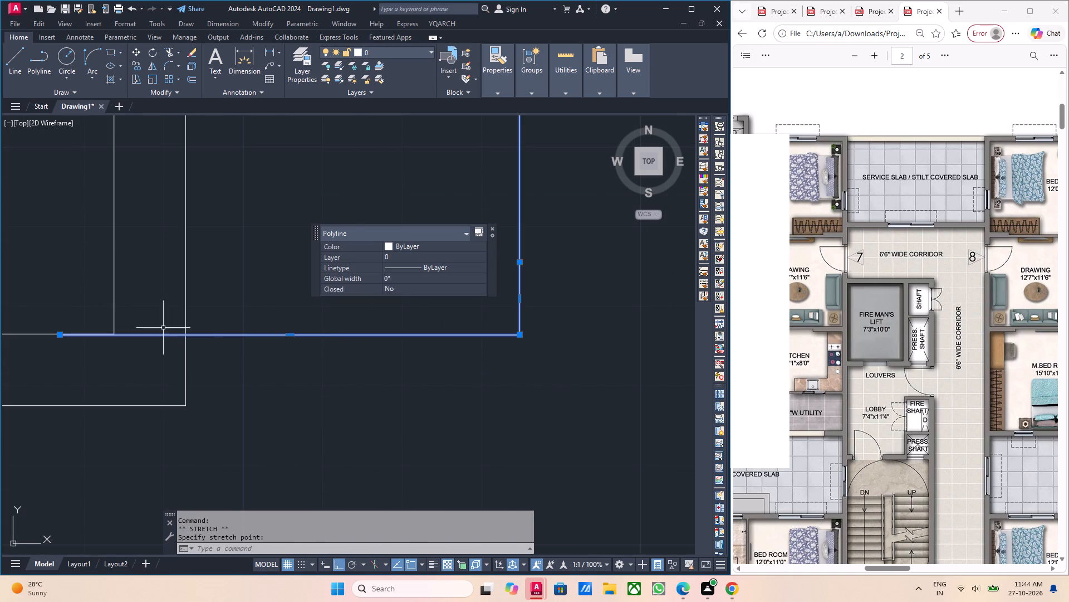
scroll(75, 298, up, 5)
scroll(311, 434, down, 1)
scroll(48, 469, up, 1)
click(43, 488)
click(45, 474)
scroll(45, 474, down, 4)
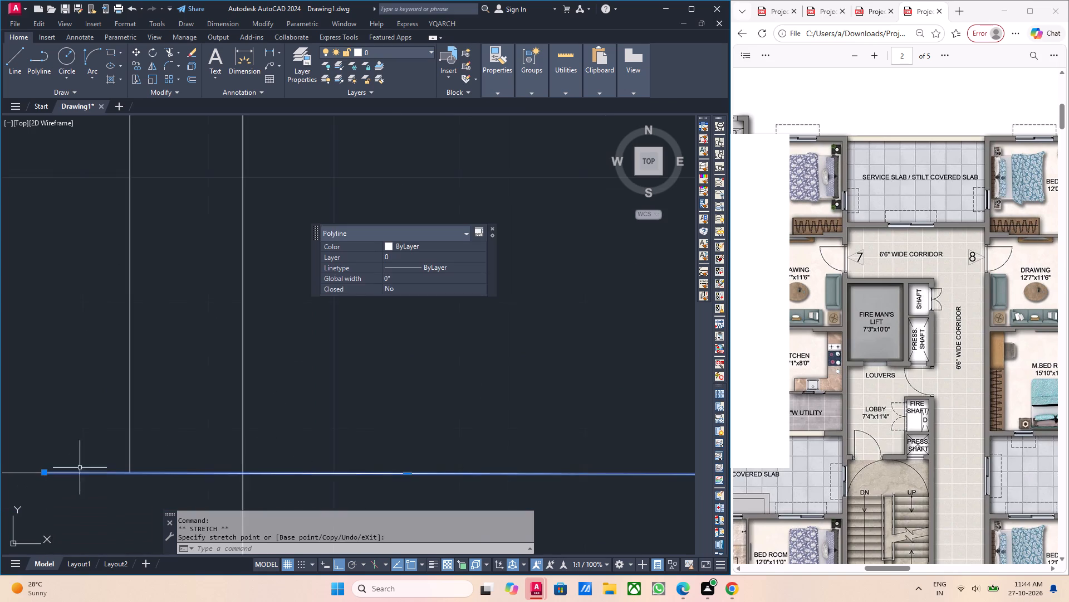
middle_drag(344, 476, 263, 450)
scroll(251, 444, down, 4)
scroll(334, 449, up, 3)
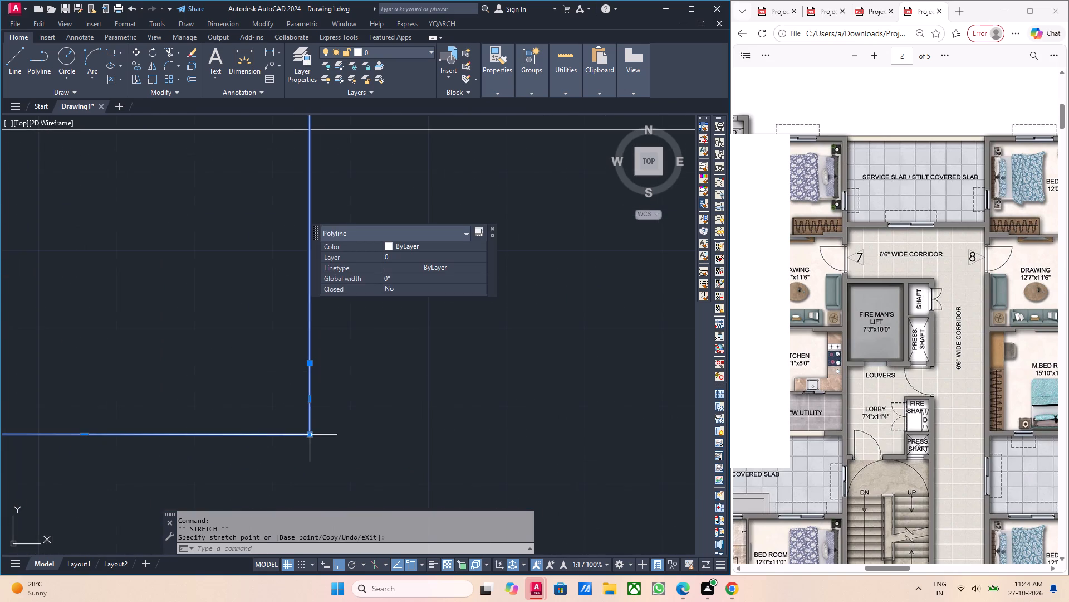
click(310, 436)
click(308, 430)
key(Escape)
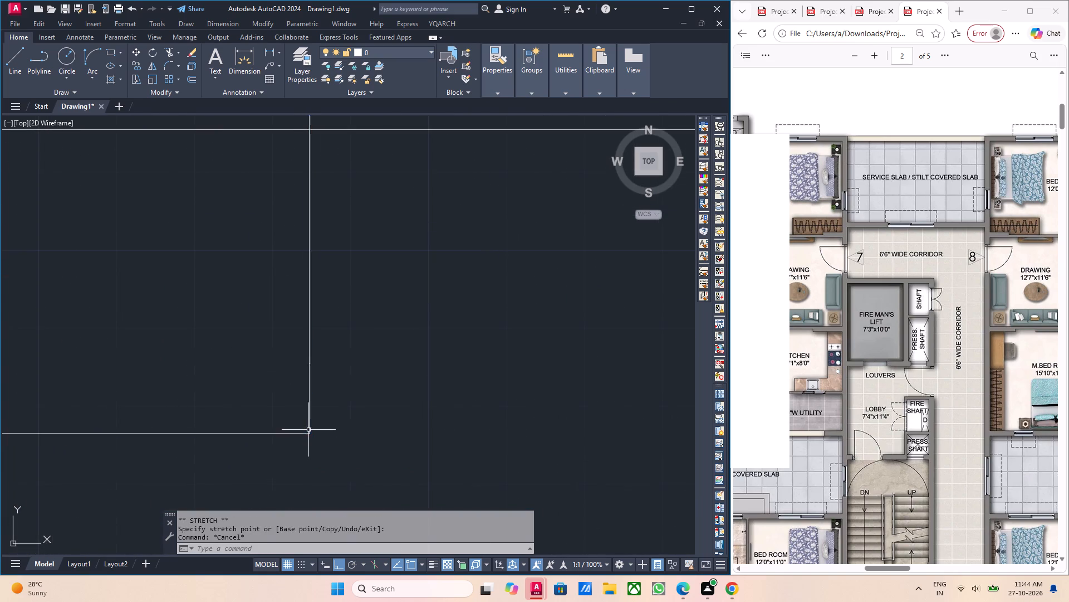
Trim the part of the polyline's bottom segment that crosses the lift's side wall.
scroll(308, 430, down, 3)
middle_drag(250, 430, 264, 430)
scroll(275, 429, up, 3)
drag(296, 457, 271, 442)
drag(235, 414, 235, 419)
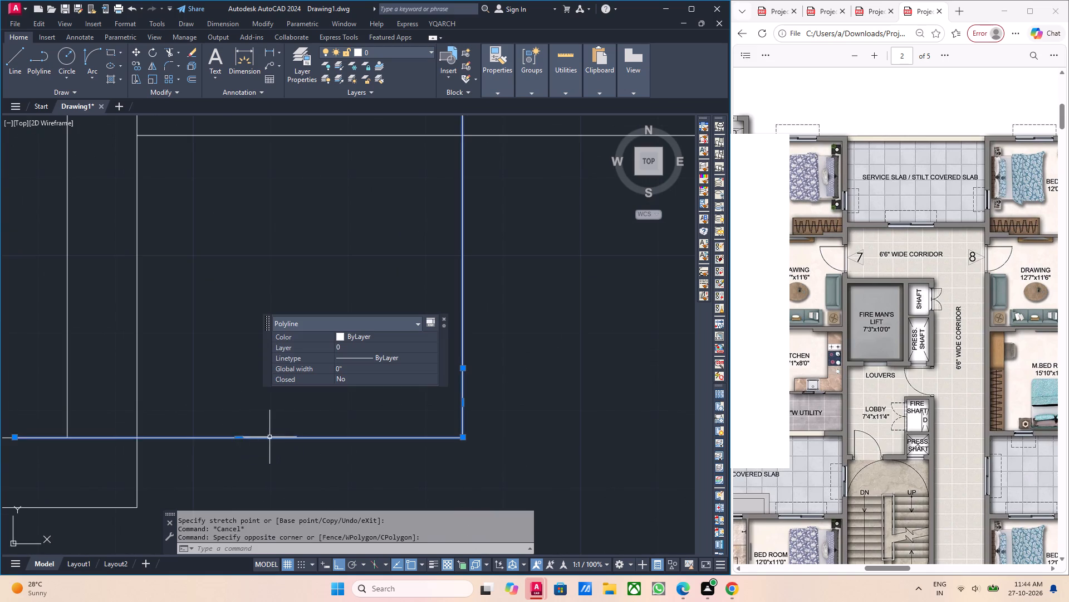
scroll(279, 445, down, 1)
key(Escape)
middle_drag(281, 445, 315, 430)
scroll(313, 430, down, 2)
scroll(237, 434, up, 3)
middle_drag(333, 444, 309, 448)
key(t)
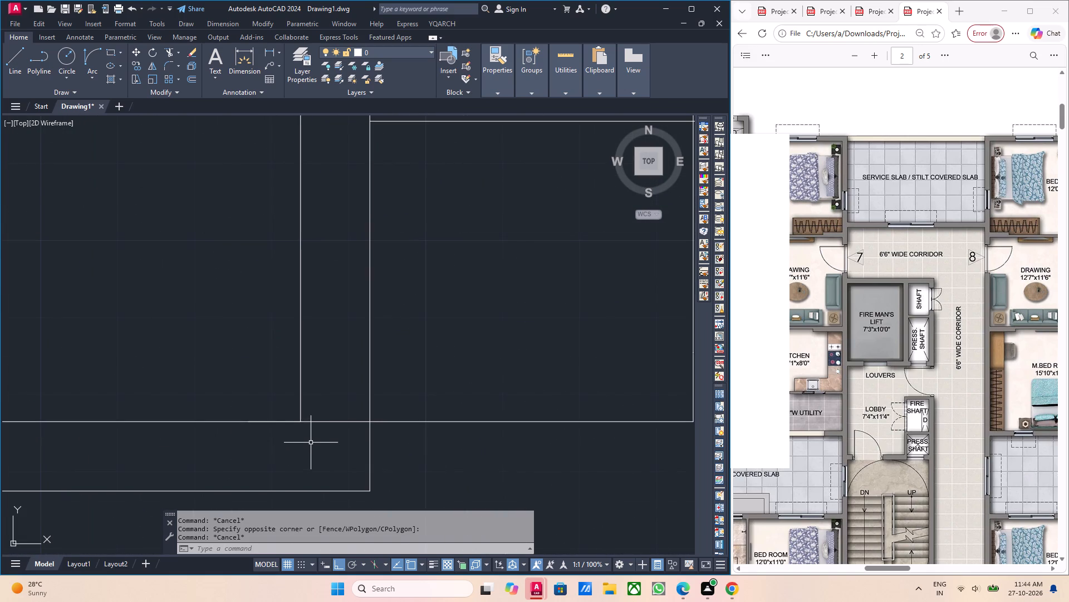
key(r)
key(Return)
click(341, 436)
click(339, 420)
scroll(339, 420, down, 2)
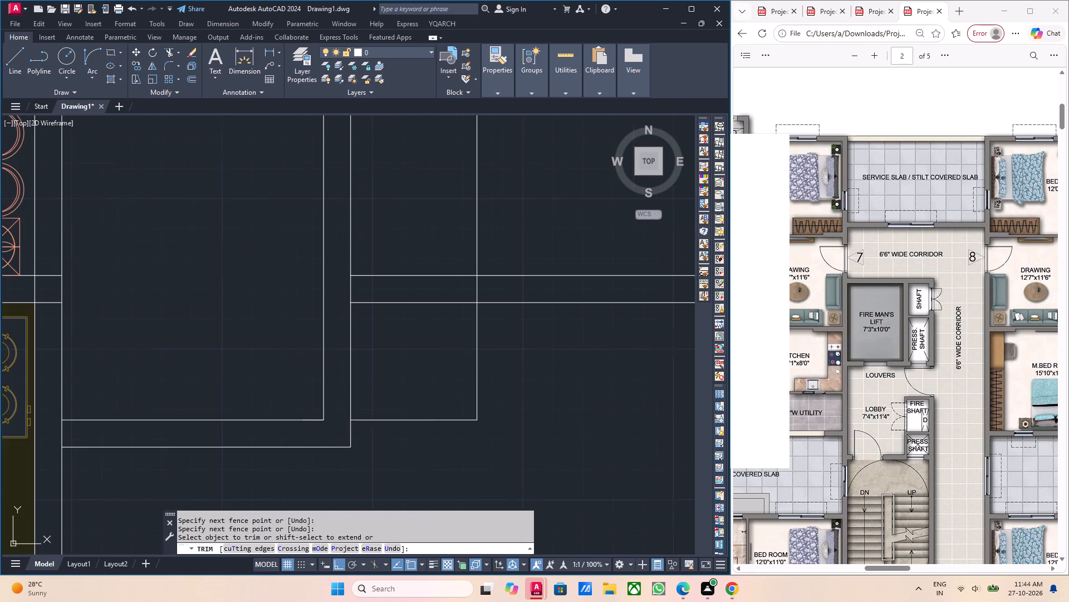
key(Escape)
Stretch the polyline's bottom segment down to the lift's outer lower wall line and join its end to the outer corner.
middle_drag(353, 438, 326, 436)
scroll(370, 415, down, 1)
middle_drag(397, 423, 396, 434)
drag(408, 444, 405, 443)
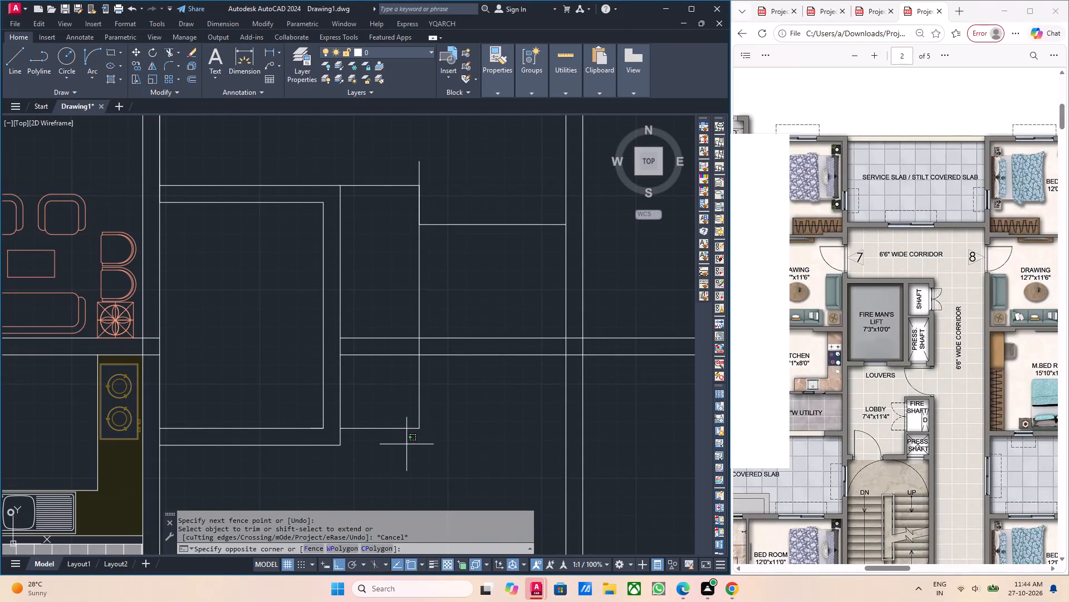
drag(405, 443, 396, 433)
click(383, 425)
middle_drag(433, 412, 423, 465)
middle_drag(443, 445, 437, 446)
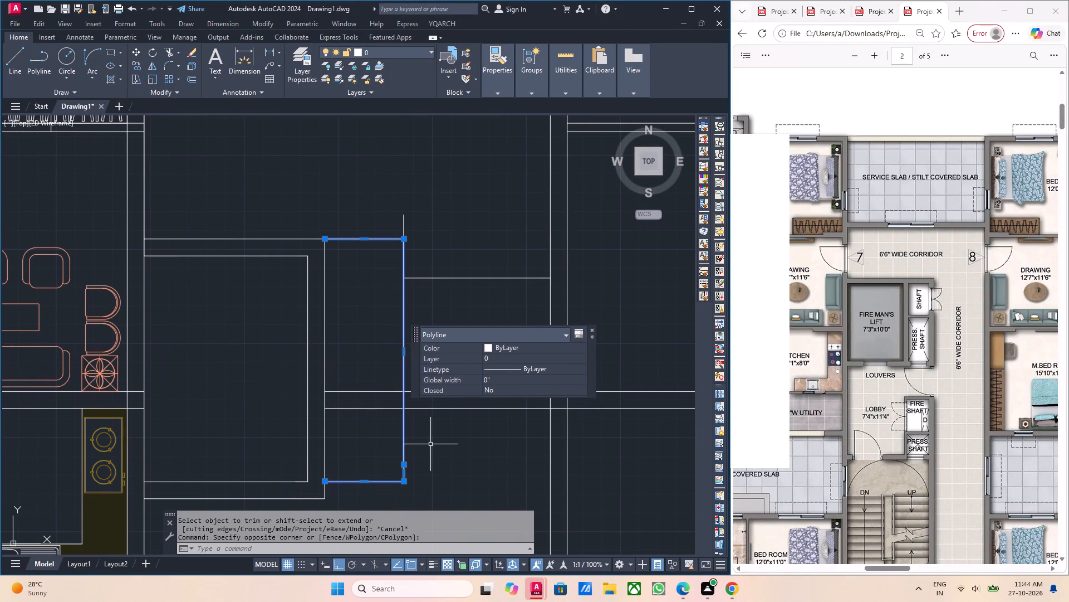
scroll(391, 486, up, 2)
middle_drag(352, 484, 317, 371)
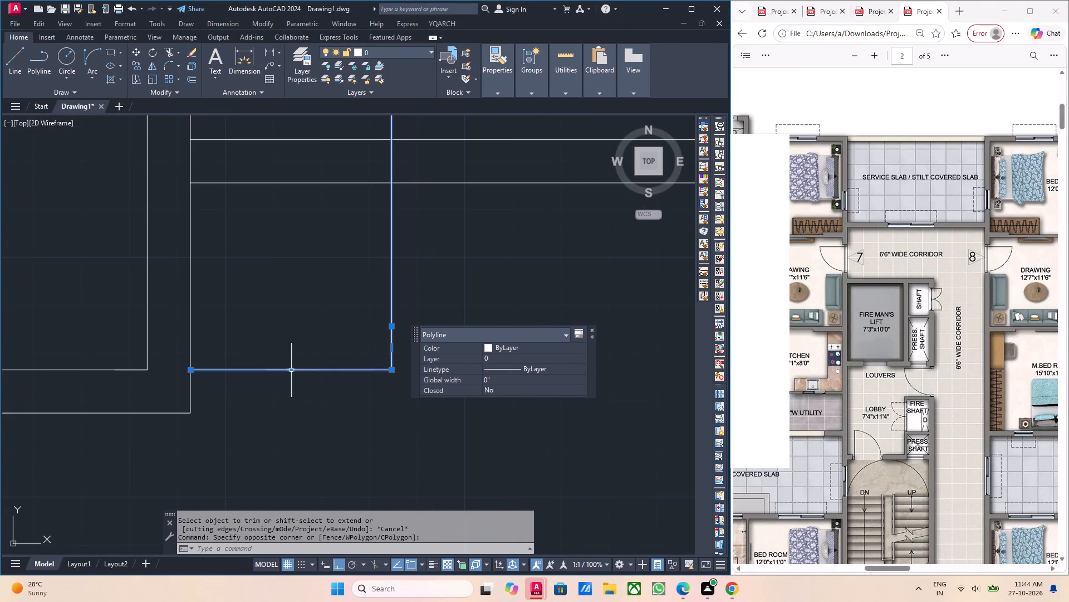
click(291, 371)
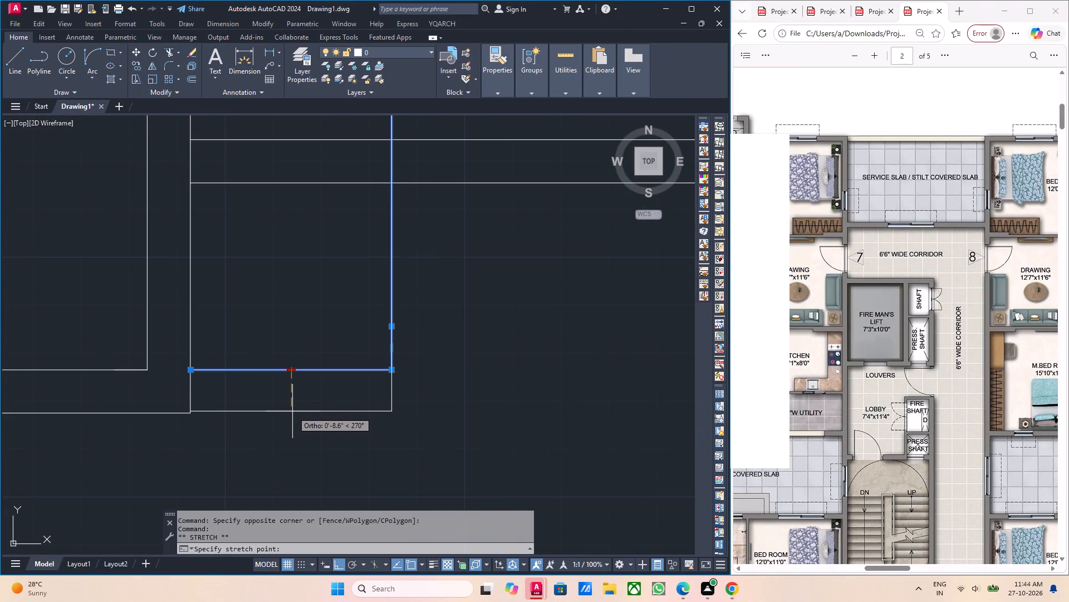
click(292, 412)
scroll(199, 402, up, 2)
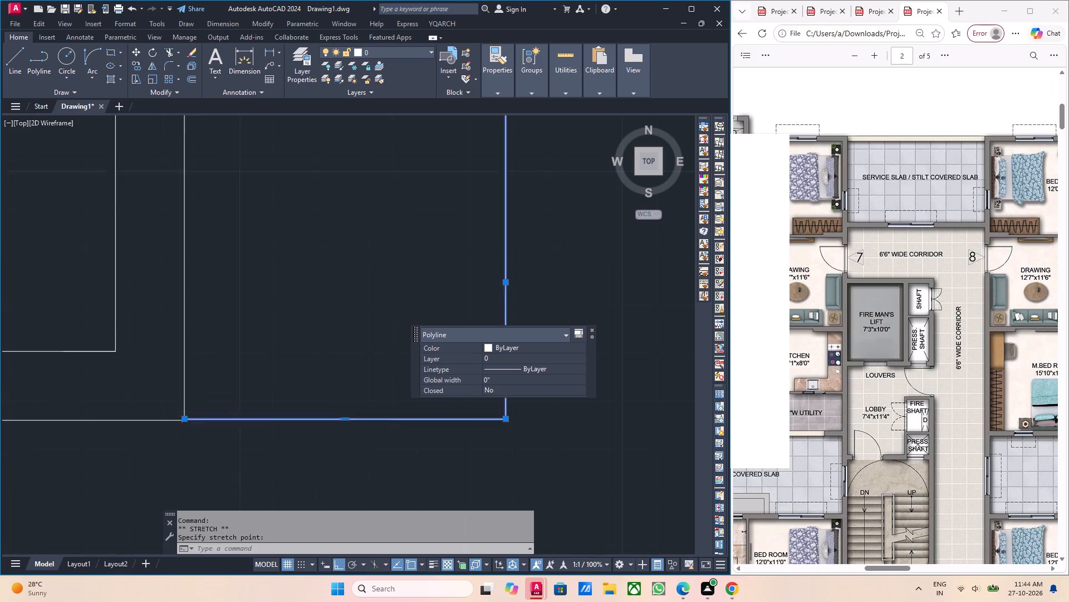
scroll(199, 402, up, 1)
scroll(164, 444, up, 4)
middle_drag(160, 462, 185, 420)
click(160, 400)
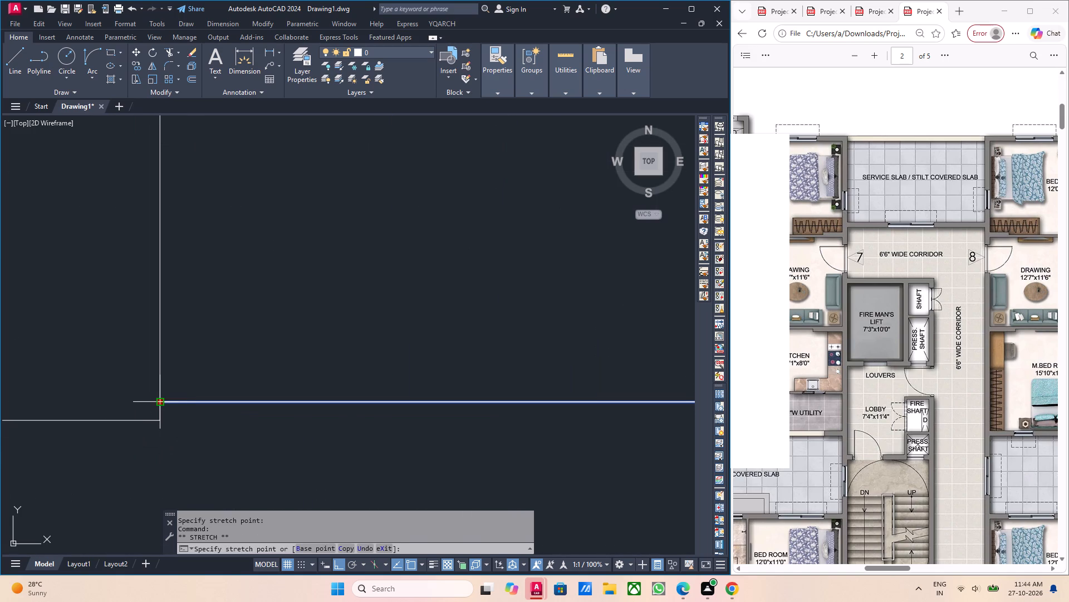
click(158, 419)
scroll(158, 419, down, 5)
scroll(424, 428, down, 7)
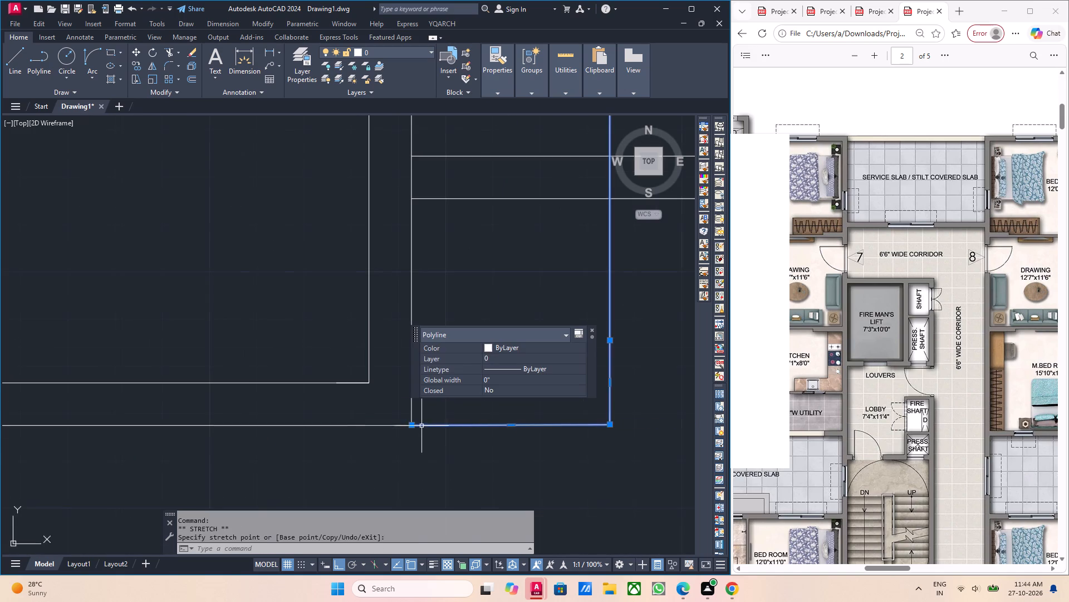
middle_drag(488, 445, 408, 439)
scroll(408, 439, down, 1)
key(Escape)
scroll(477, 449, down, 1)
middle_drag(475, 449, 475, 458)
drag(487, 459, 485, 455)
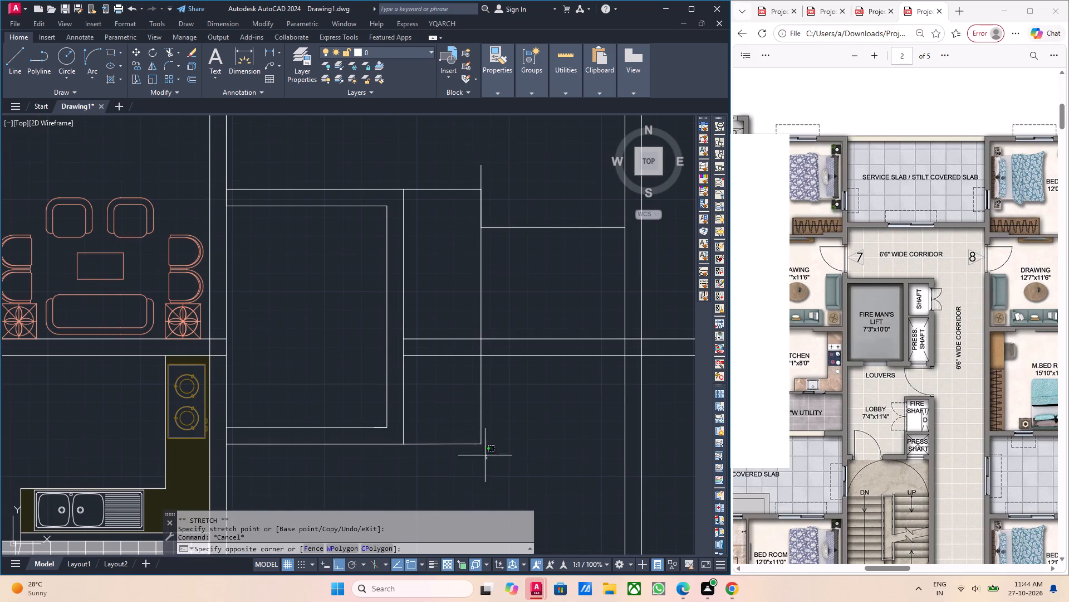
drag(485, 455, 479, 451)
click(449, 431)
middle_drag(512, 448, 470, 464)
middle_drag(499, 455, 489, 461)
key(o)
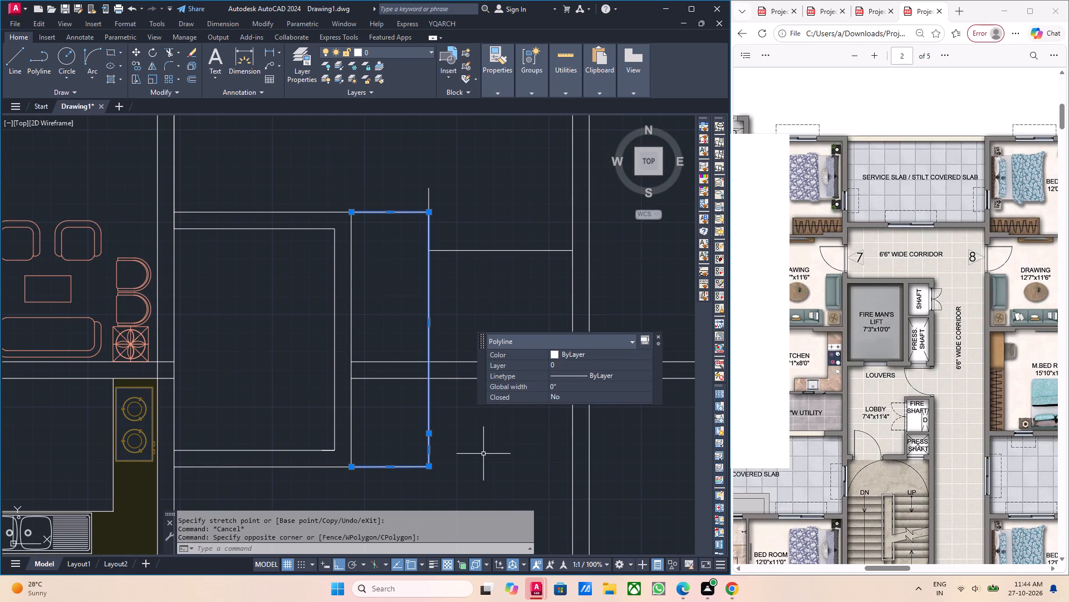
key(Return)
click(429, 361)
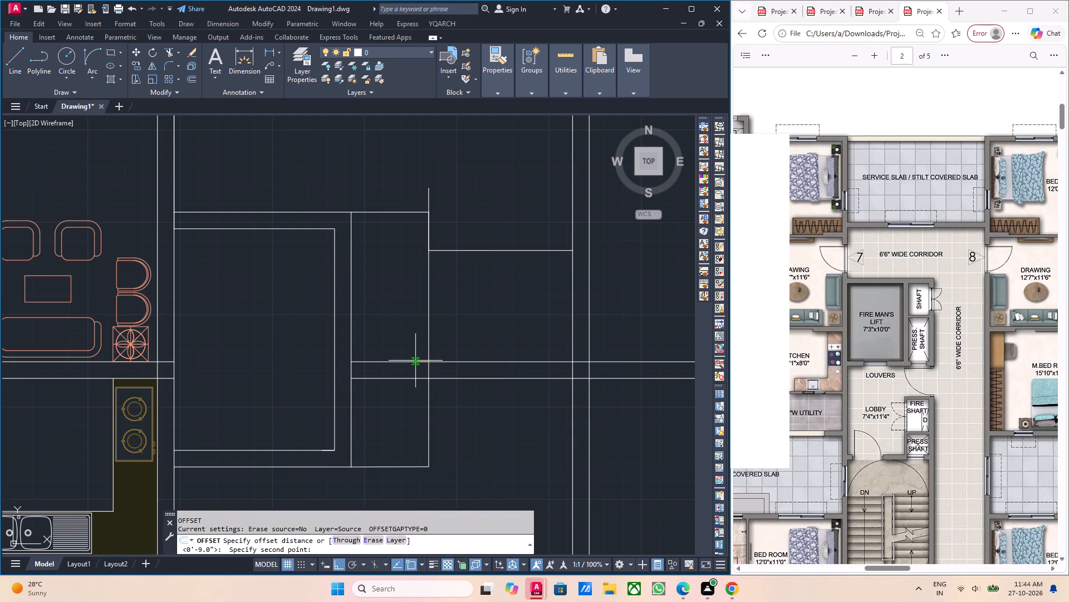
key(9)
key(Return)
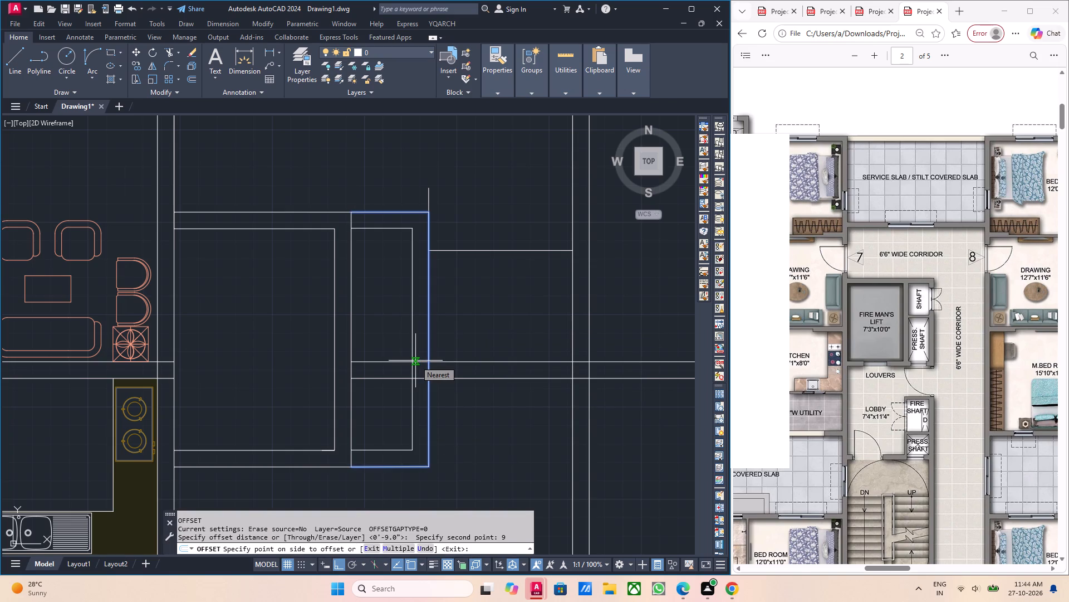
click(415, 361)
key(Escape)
Offset the shaft polyline beside the lift 9" inward to form its wall thickness.
drag(438, 311, 429, 311)
click(419, 310)
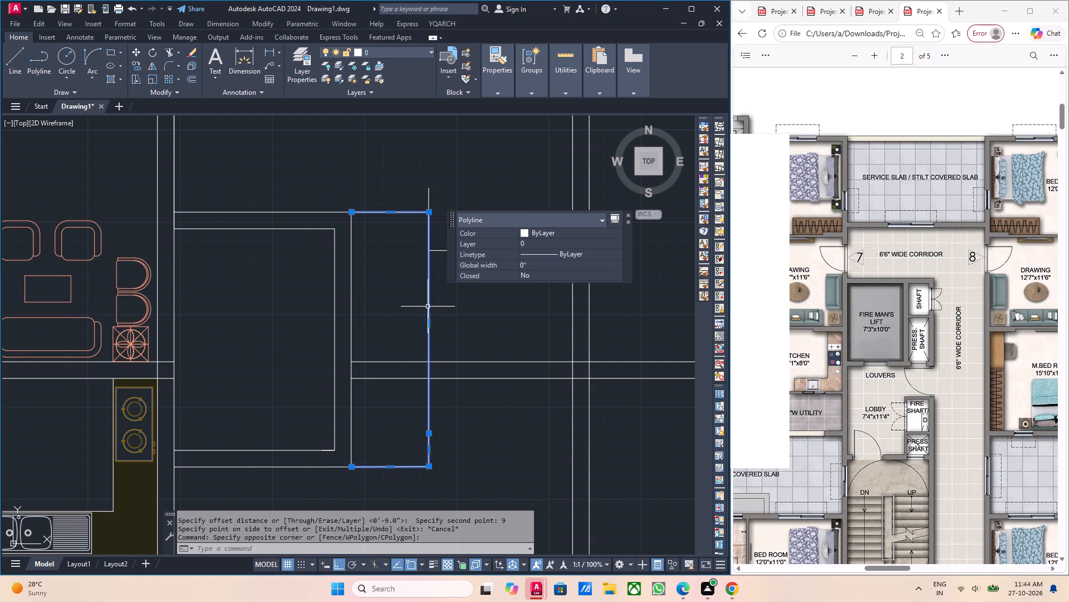
key(o)
key(Return)
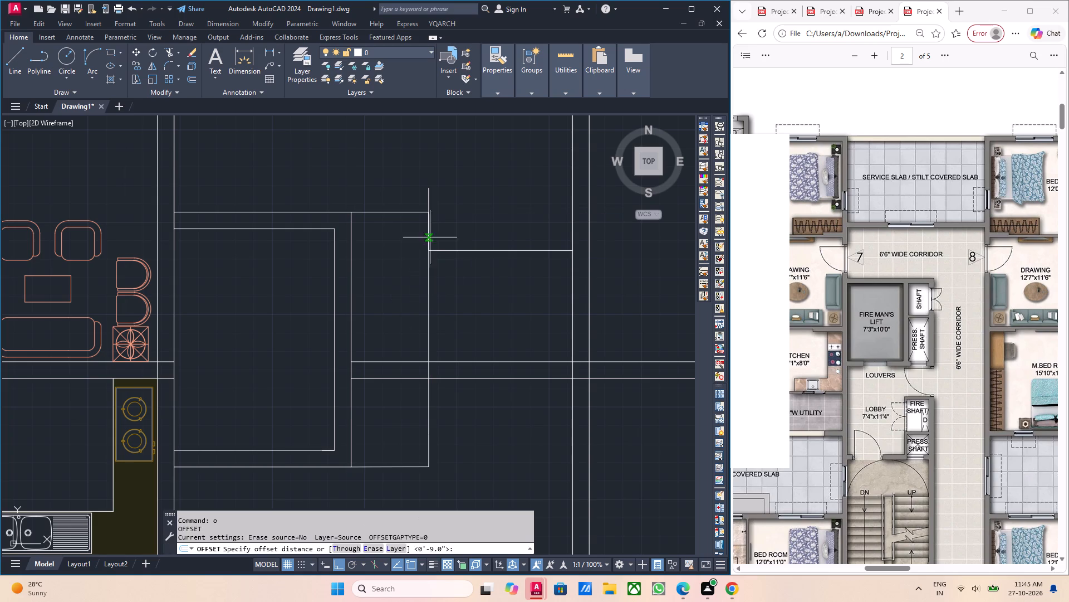
click(428, 212)
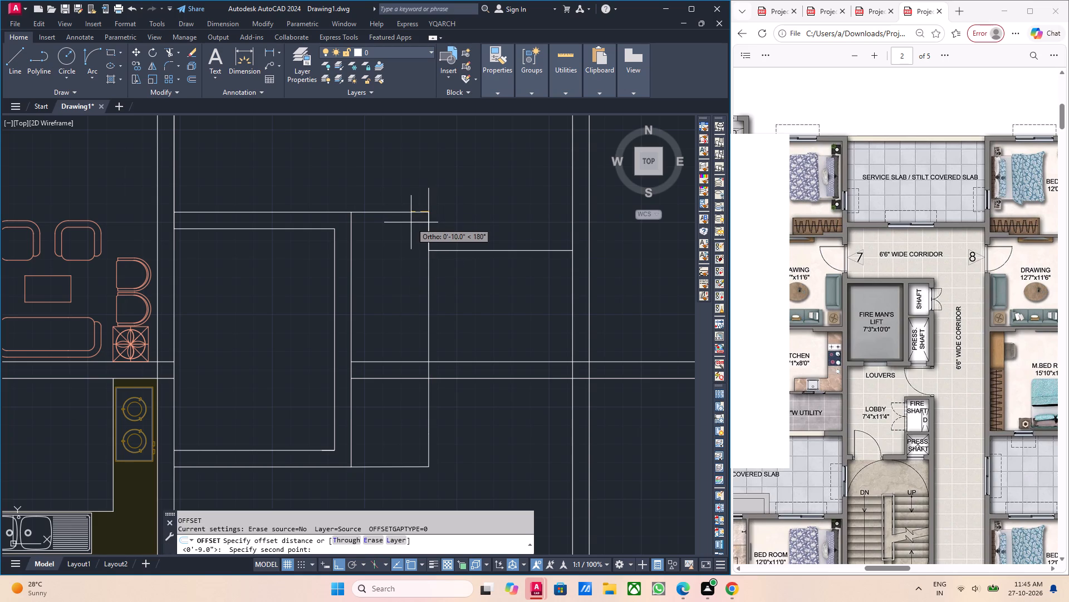
key(9)
key(Return)
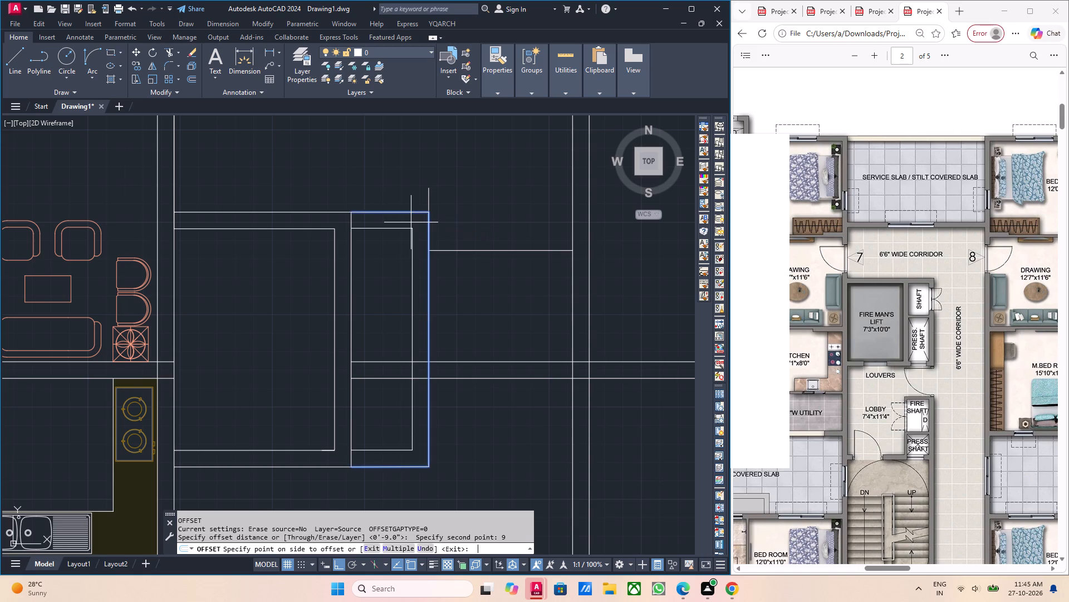
click(409, 294)
scroll(377, 303, down, 1)
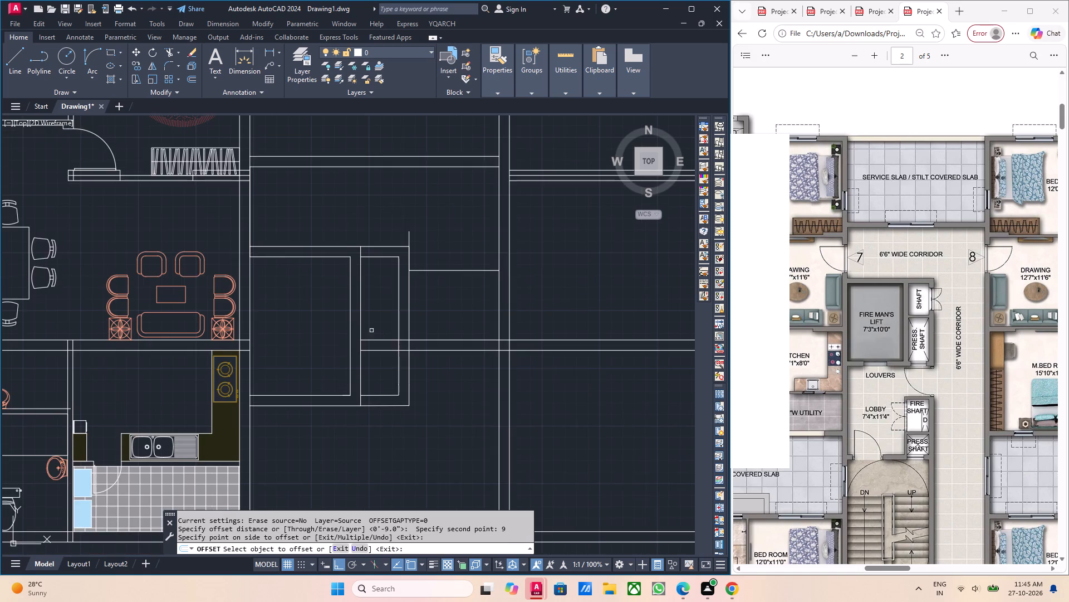
middle_drag(385, 332, 427, 334)
middle_drag(397, 316, 408, 324)
click(425, 323)
key(Escape)
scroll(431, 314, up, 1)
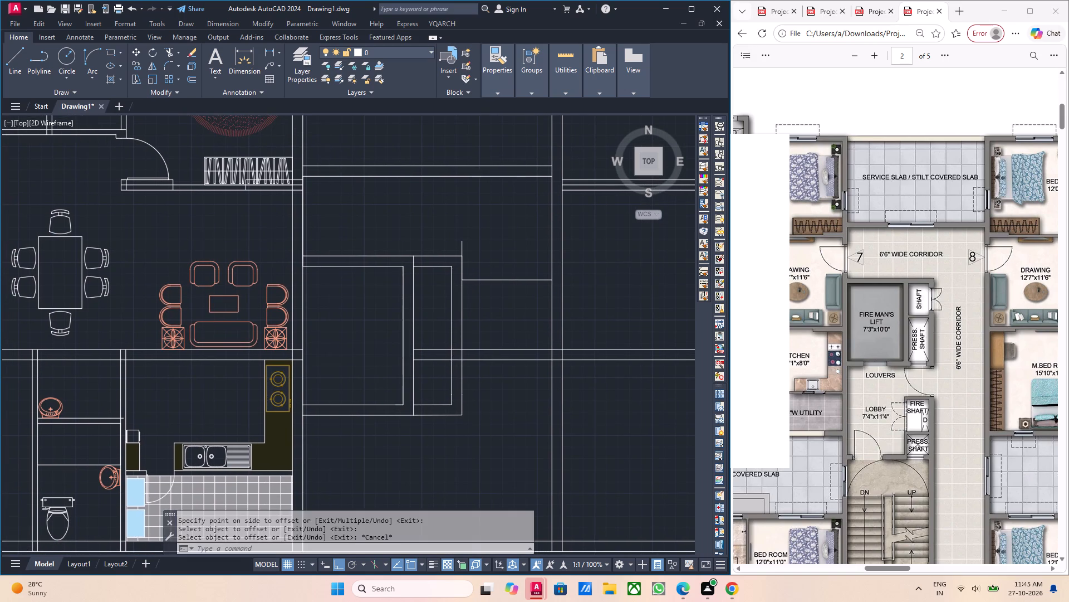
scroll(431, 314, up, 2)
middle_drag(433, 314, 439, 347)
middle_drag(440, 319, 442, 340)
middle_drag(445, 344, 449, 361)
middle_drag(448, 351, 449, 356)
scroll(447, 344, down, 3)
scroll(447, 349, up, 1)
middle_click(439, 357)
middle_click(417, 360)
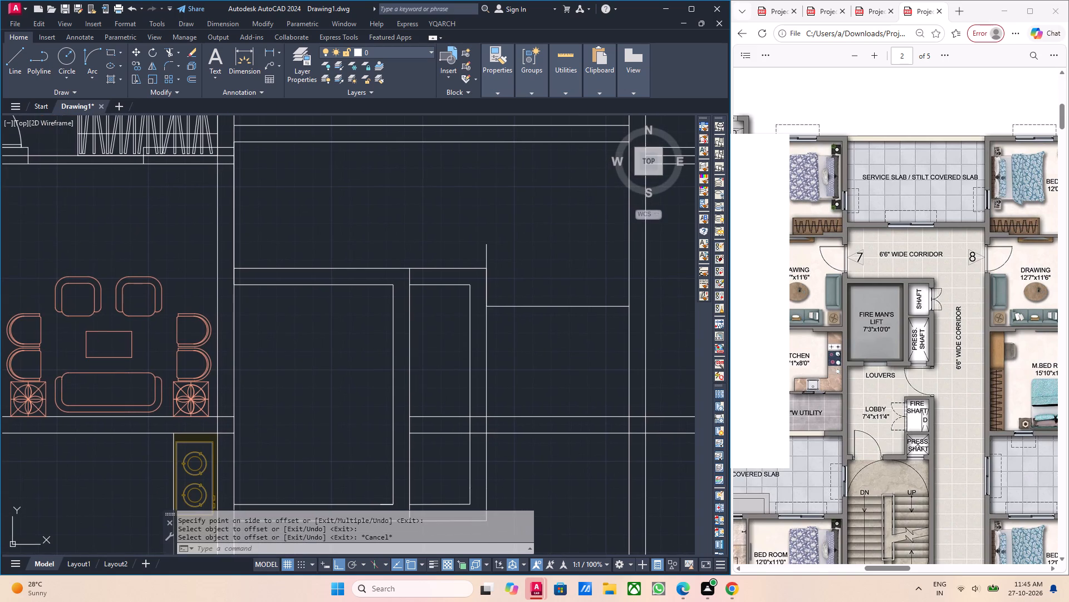
Draw a horizontal line about 2'-9" long across the inside of the shaft beside the lift.
middle_drag(423, 377, 408, 367)
middle_drag(405, 366, 377, 356)
scroll(386, 348, up, 1)
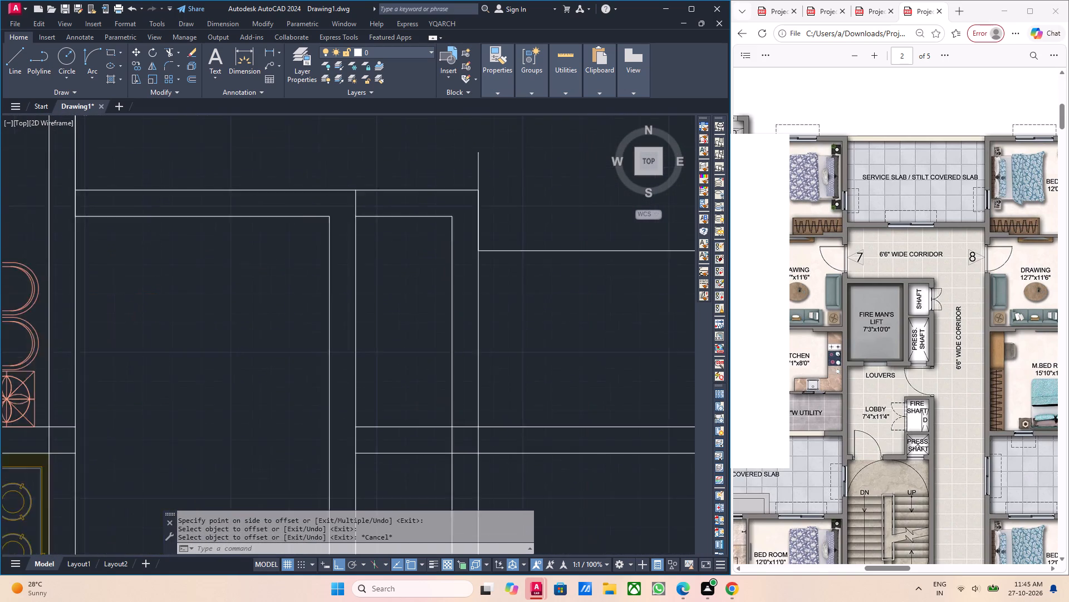
scroll(386, 348, up, 1)
middle_drag(393, 355, 388, 363)
key(l)
key(Return)
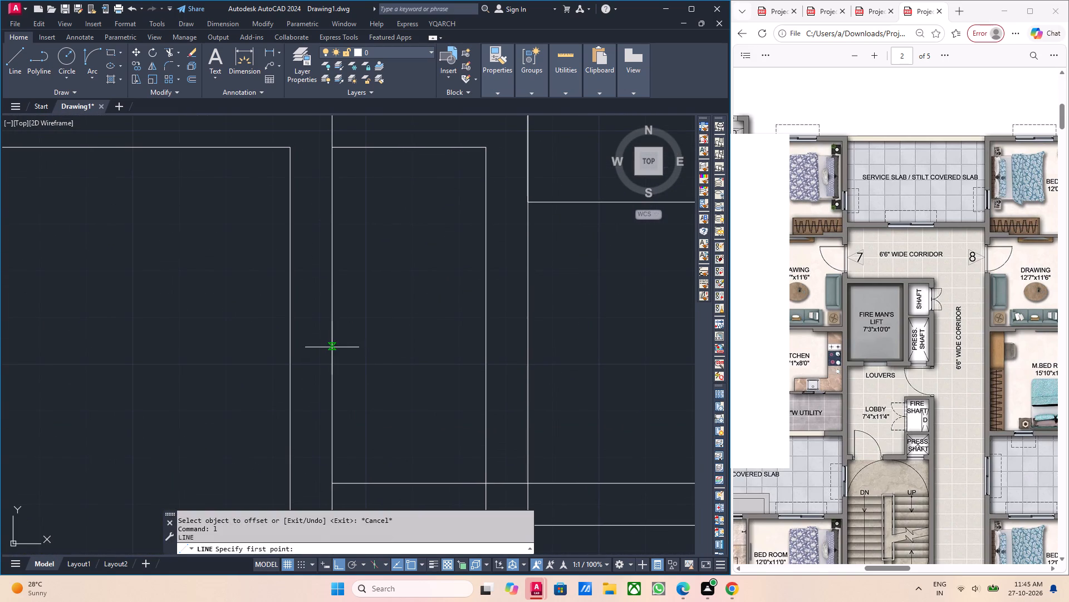
click(332, 348)
click(484, 348)
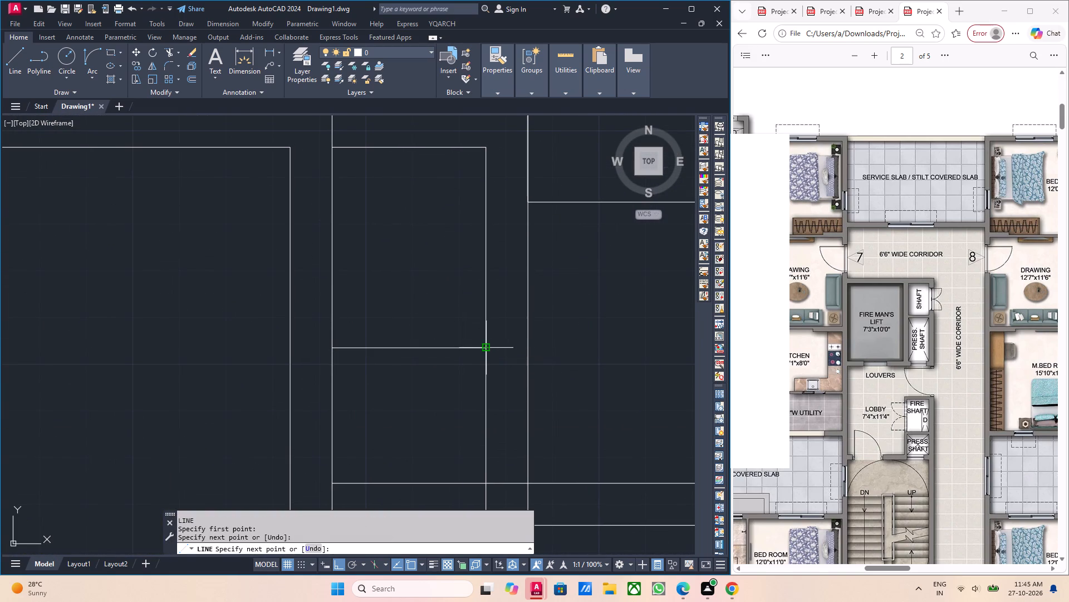
key(Escape)
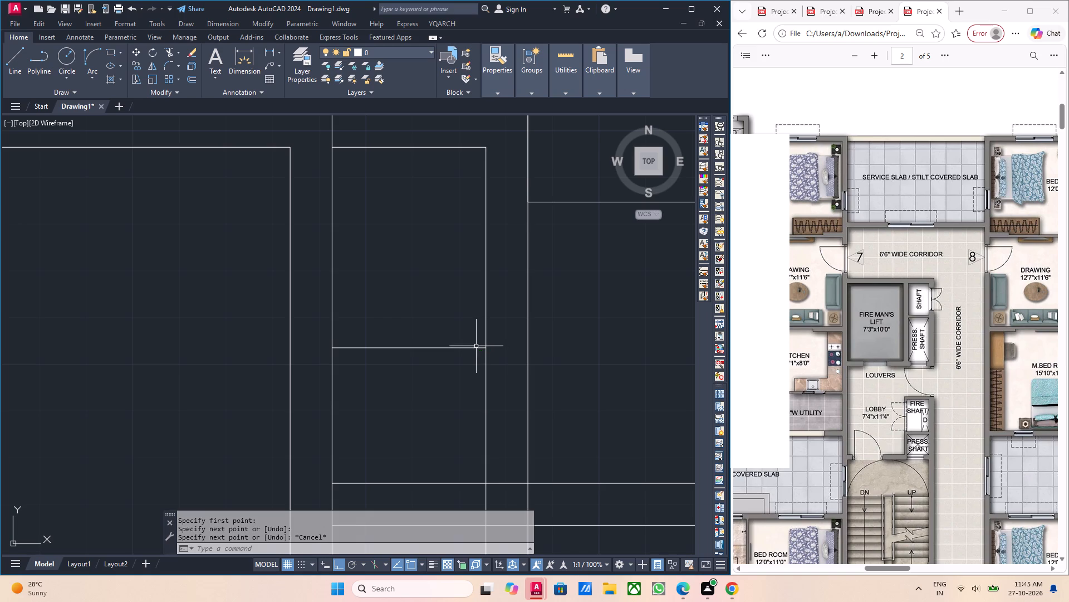
Offset the new horizontal line 4.5" downward to form the wall dividing the two shafts.
middle_click(366, 363)
drag(406, 367, 394, 363)
drag(369, 334, 380, 342)
middle_drag(424, 387, 420, 380)
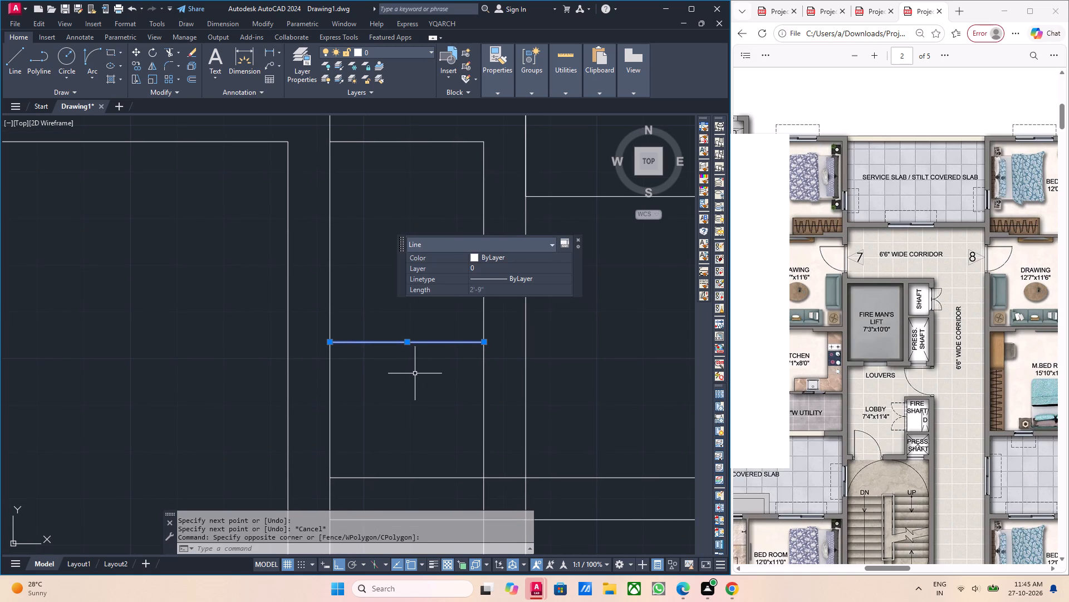
key(o)
key(Return)
drag(483, 341, 484, 349)
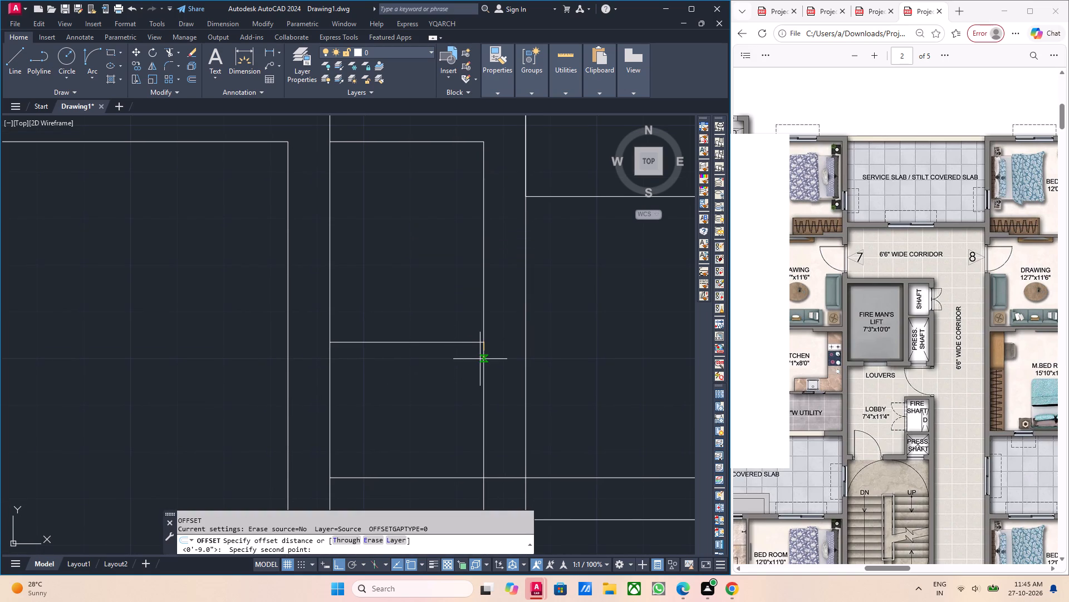
text(4.5)
key(Return)
click(459, 382)
scroll(459, 383, down, 2)
key(Escape)
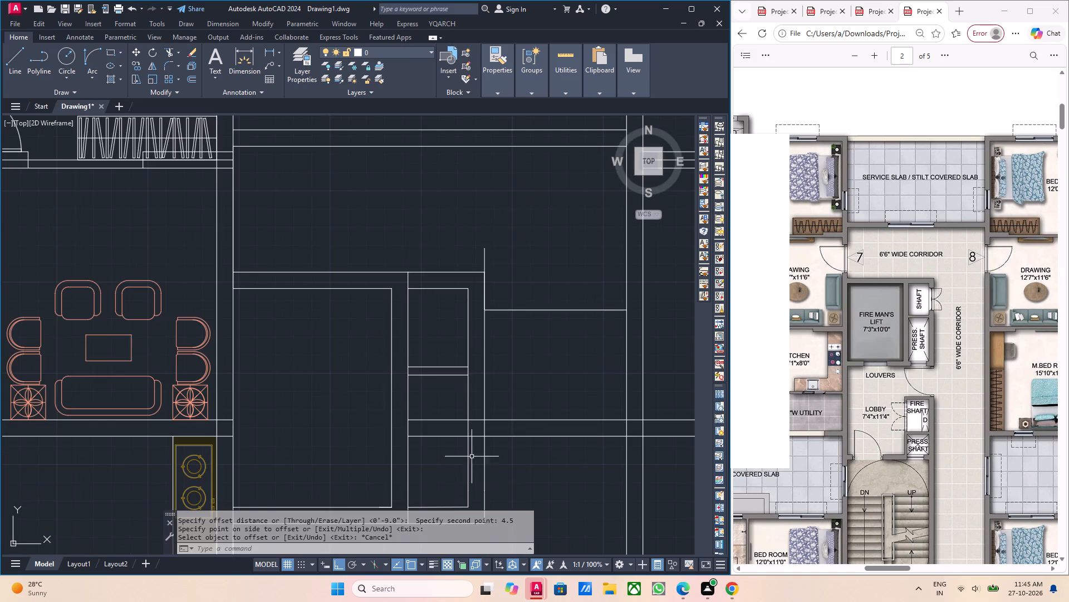
Trim the wall lines crossing the lower shaft and its side wall, plus the inner side line between the two divider lines.
scroll(425, 420, up, 3)
middle_drag(467, 515, 411, 465)
scroll(411, 462, down, 1)
text(tr)
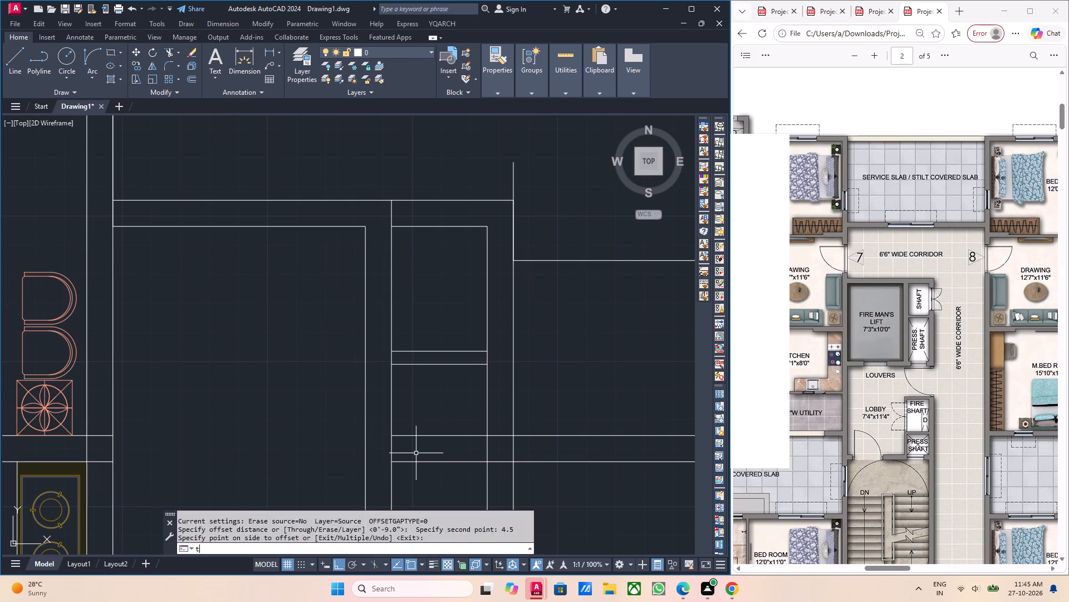
key(Return)
click(445, 482)
click(429, 401)
scroll(454, 439, down, 3)
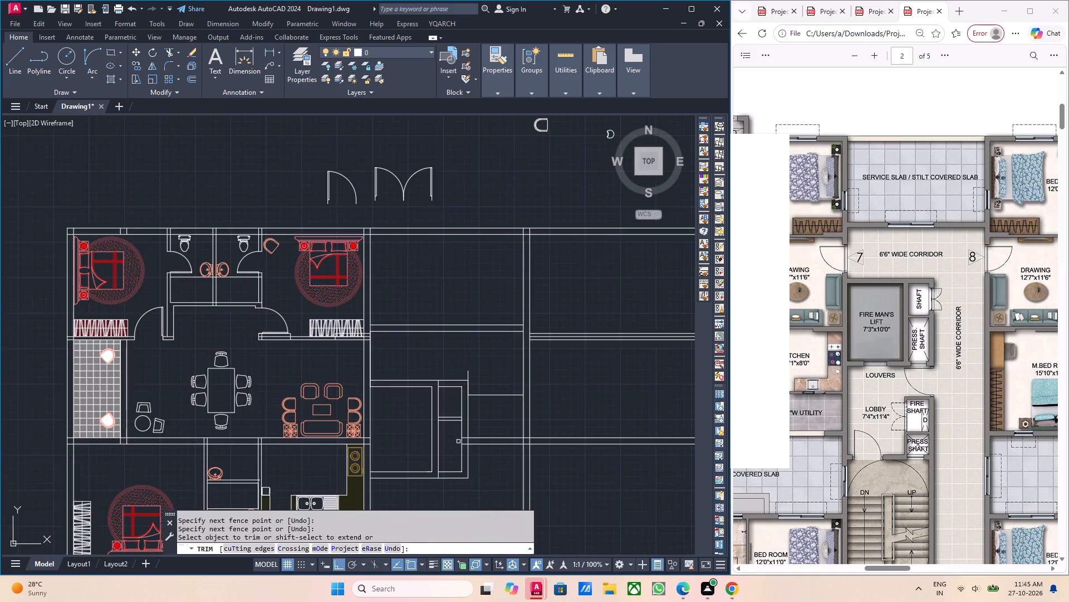
scroll(459, 442, up, 3)
drag(487, 467, 489, 457)
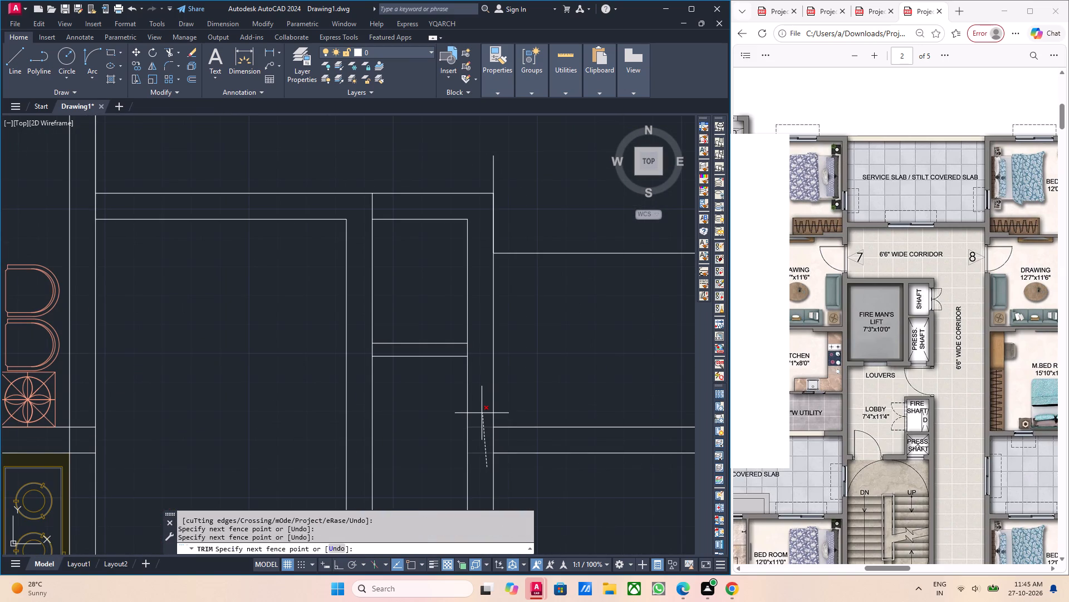
click(482, 413)
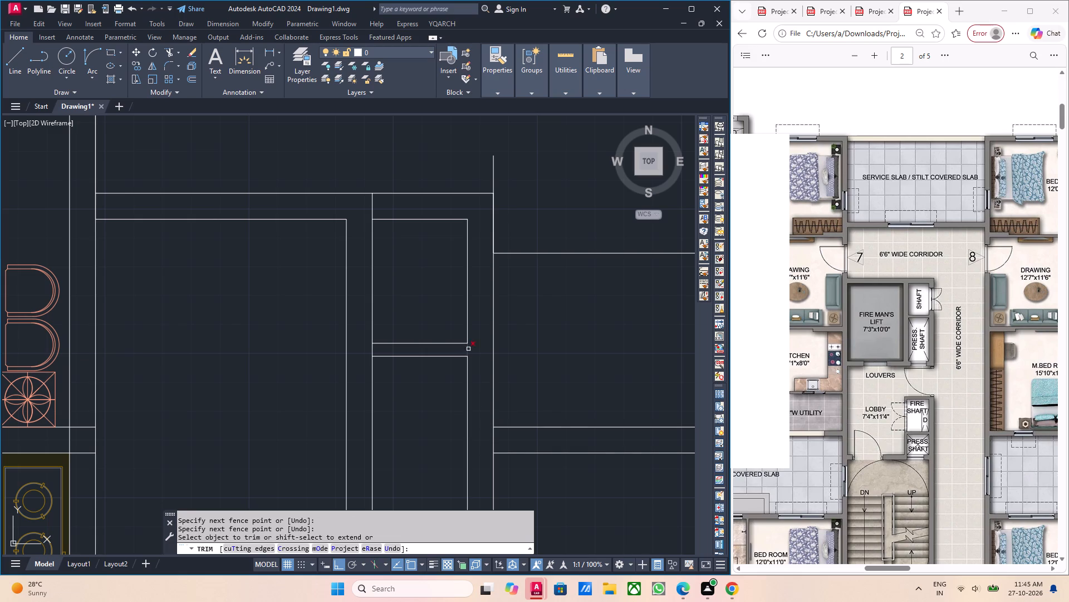
click(468, 349)
Trim the two wall lines and the single horizontal guide line spanning the corridor beside the shafts.
scroll(478, 360, down, 2)
middle_drag(526, 404, 508, 426)
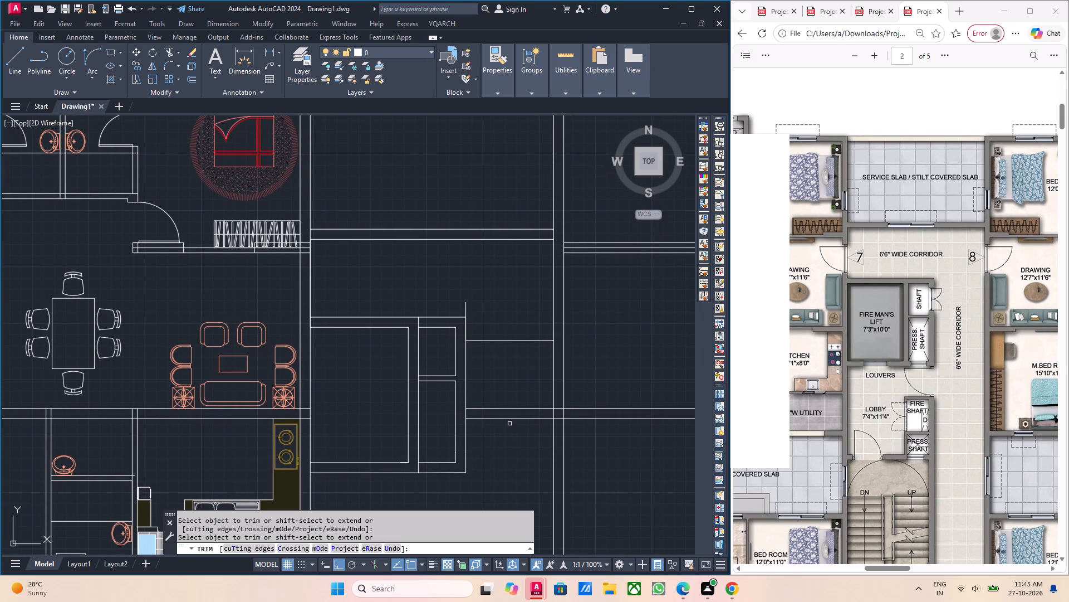
drag(513, 426, 512, 410)
click(501, 386)
click(506, 418)
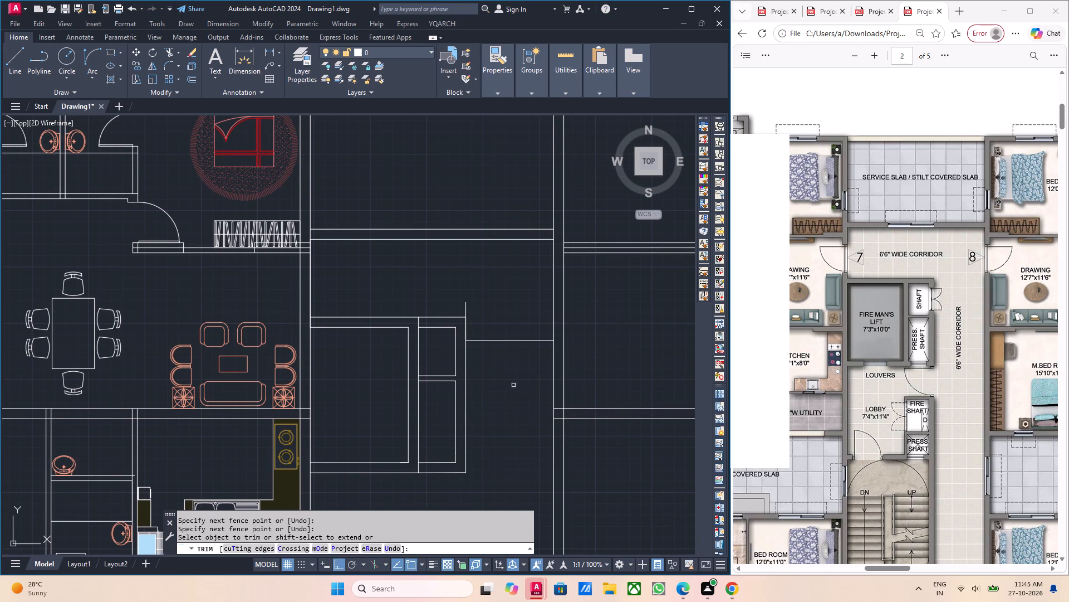
drag(513, 384, 506, 345)
click(502, 332)
click(505, 344)
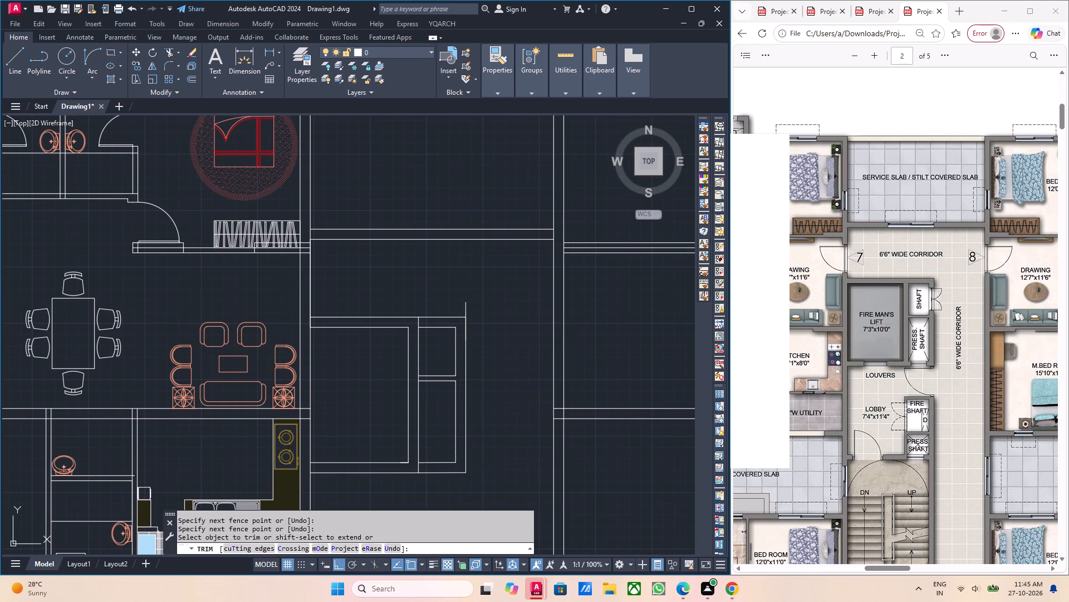
Trim the vertical line's stub projecting above the shaft's upper outer corner.
click(470, 307)
click(464, 309)
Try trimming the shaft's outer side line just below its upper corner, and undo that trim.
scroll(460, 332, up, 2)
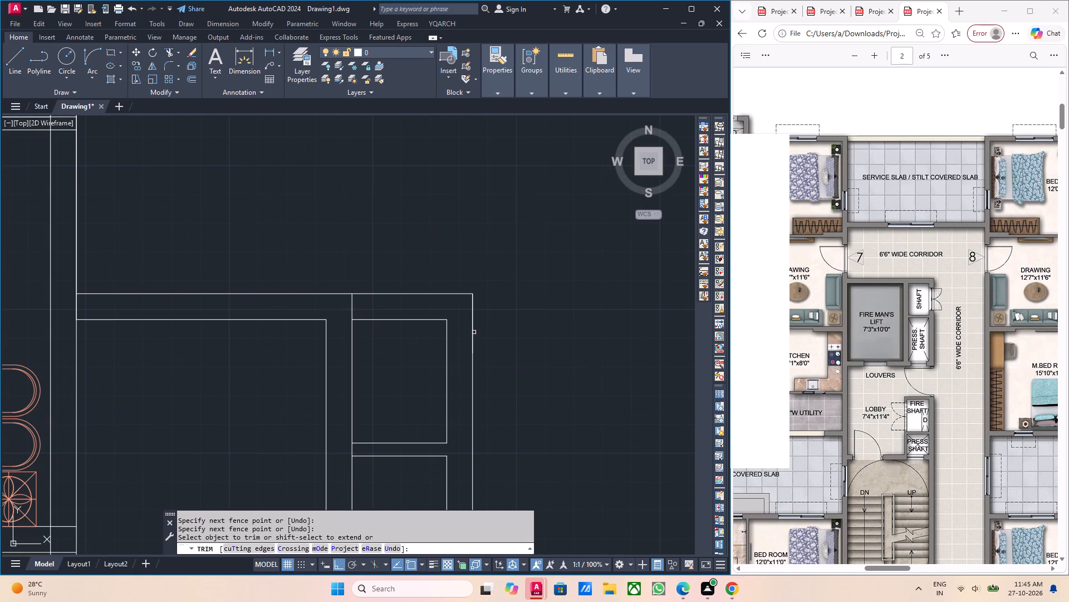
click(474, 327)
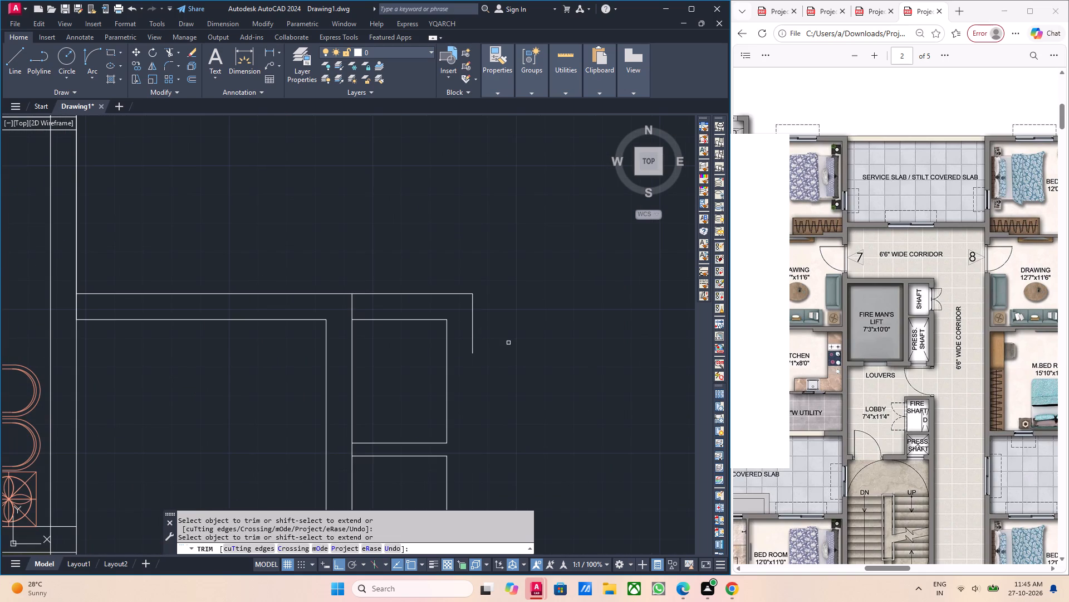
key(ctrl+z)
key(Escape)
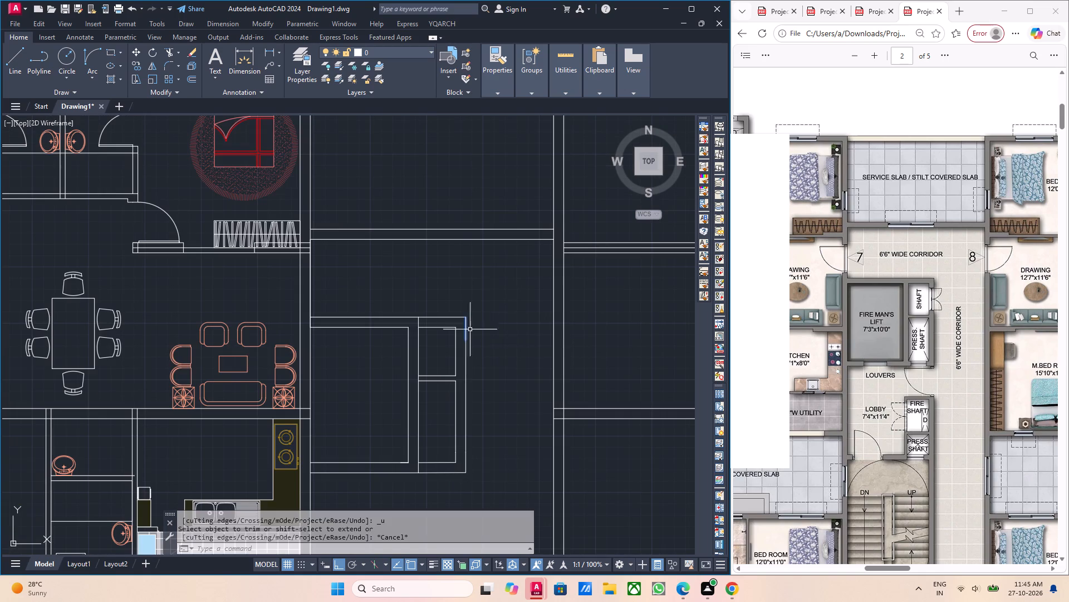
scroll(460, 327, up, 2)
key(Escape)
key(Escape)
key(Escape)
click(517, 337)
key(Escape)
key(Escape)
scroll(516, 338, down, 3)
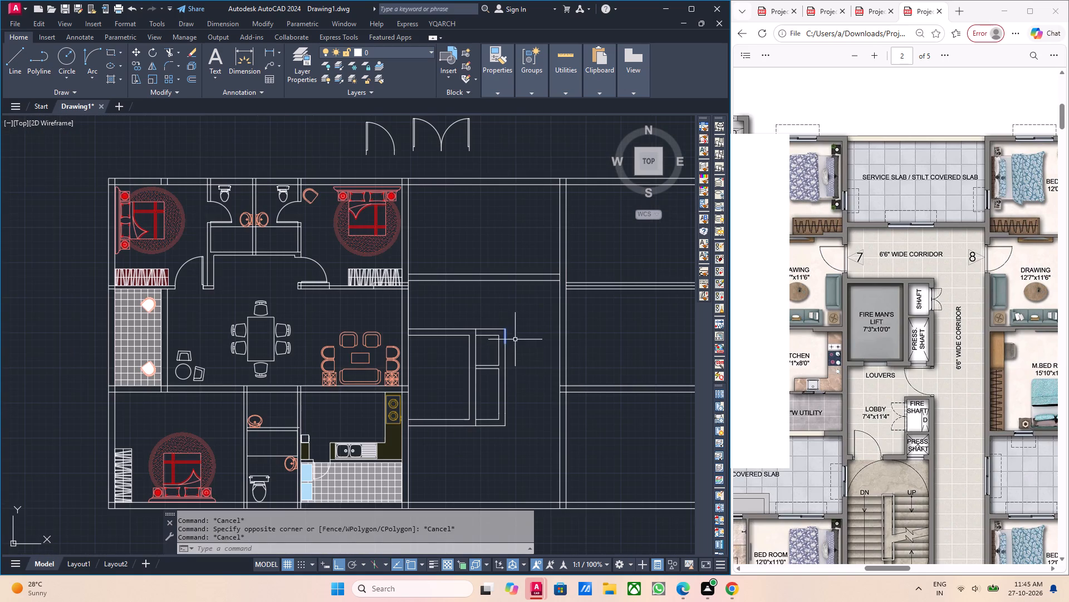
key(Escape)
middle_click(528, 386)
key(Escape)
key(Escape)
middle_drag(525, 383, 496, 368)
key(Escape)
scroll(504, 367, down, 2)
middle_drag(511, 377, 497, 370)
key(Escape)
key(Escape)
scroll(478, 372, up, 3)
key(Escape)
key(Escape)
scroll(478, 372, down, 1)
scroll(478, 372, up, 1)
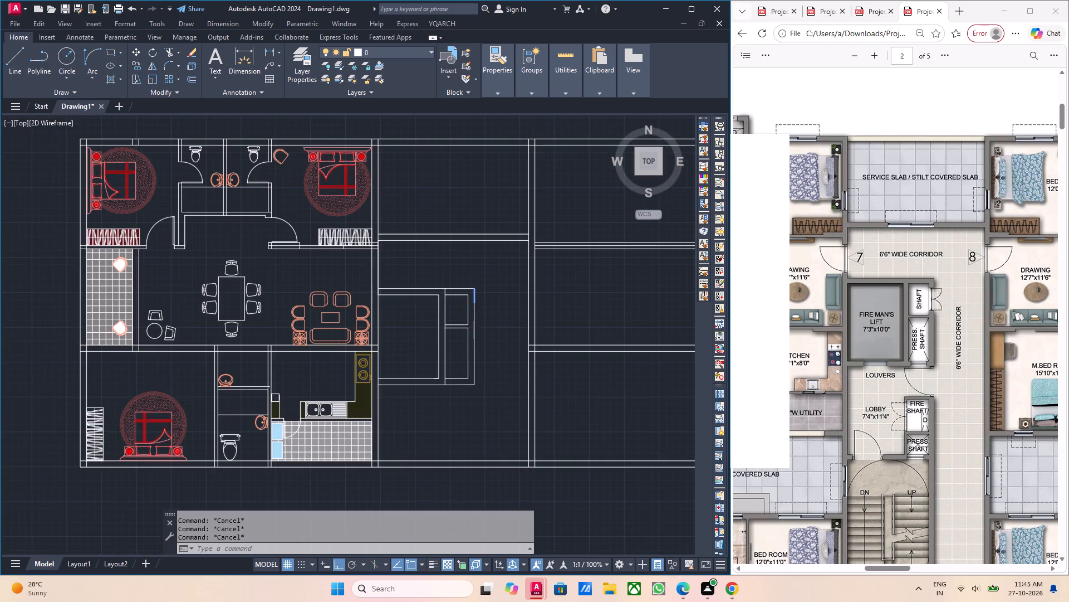
Shorten the vertical line between the lift and shaft so its lower end meets the shaft's inner bottom line.
scroll(422, 394, up, 4)
middle_drag(445, 393, 445, 405)
scroll(438, 402, up, 2)
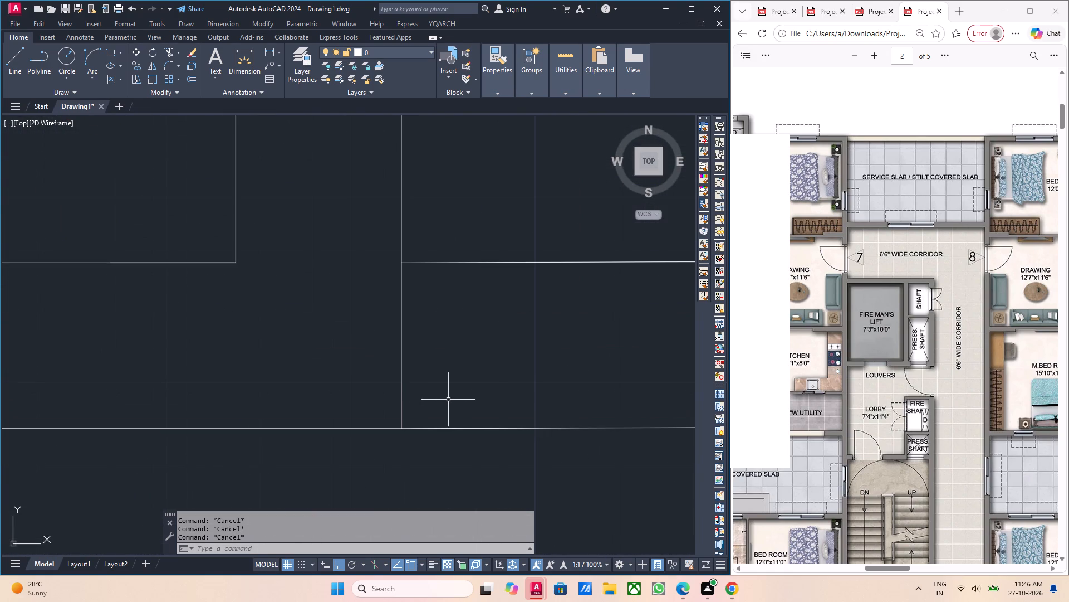
scroll(448, 400, down, 5)
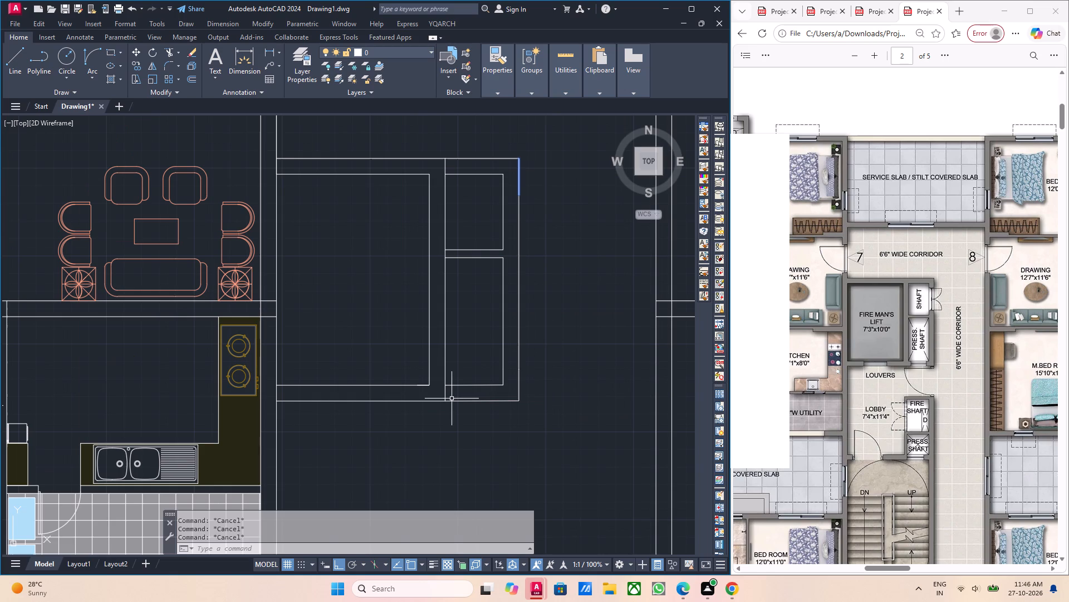
scroll(452, 393, up, 1)
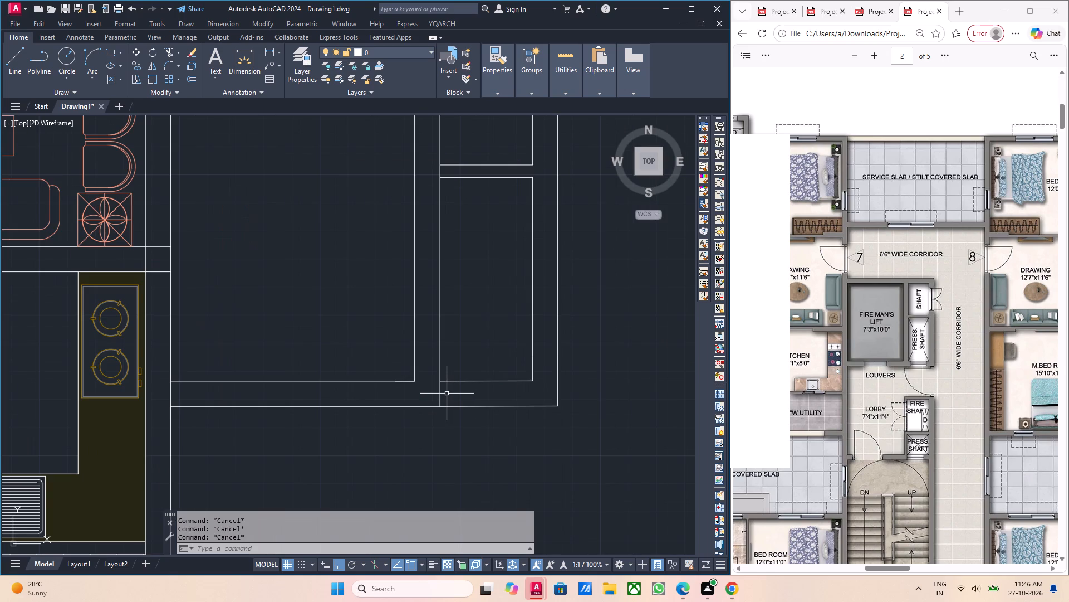
scroll(444, 396, up, 2)
drag(441, 396, 433, 398)
click(424, 397)
key(Escape)
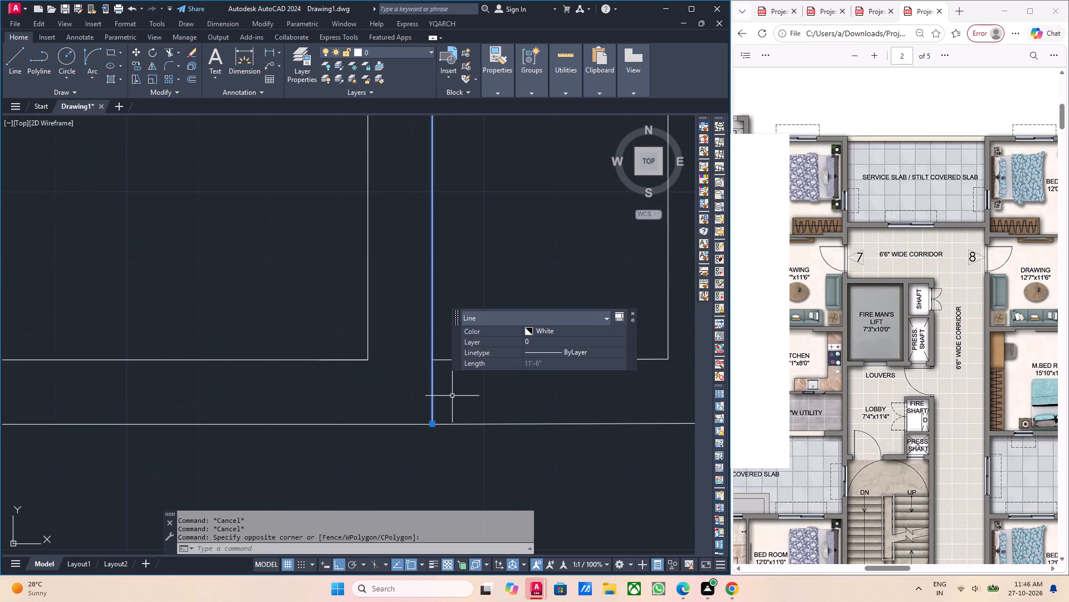
drag(444, 400, 434, 404)
click(419, 404)
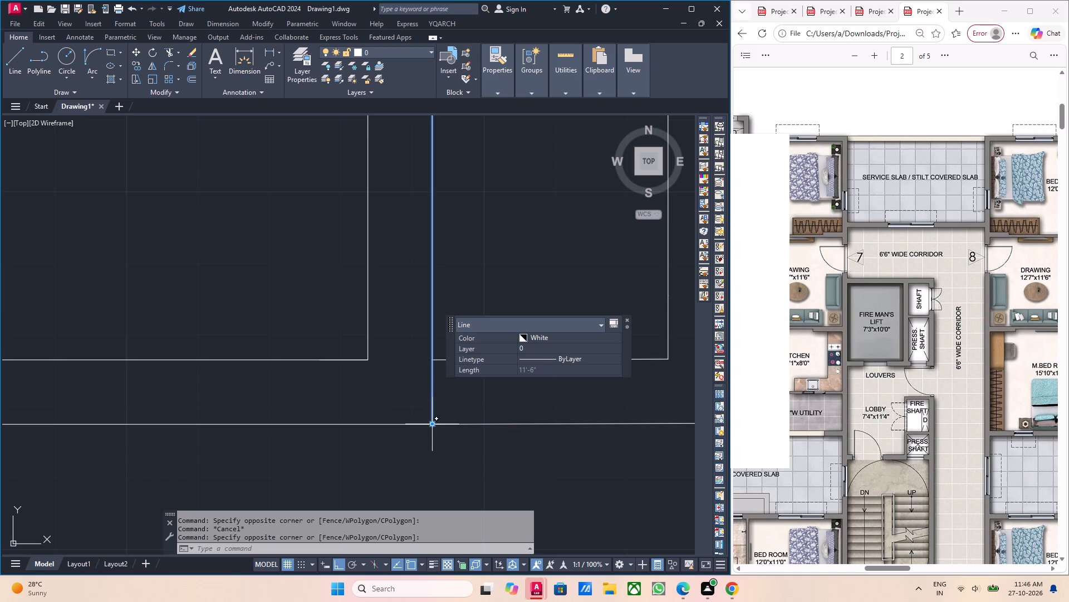
click(432, 424)
click(434, 362)
key(Escape)
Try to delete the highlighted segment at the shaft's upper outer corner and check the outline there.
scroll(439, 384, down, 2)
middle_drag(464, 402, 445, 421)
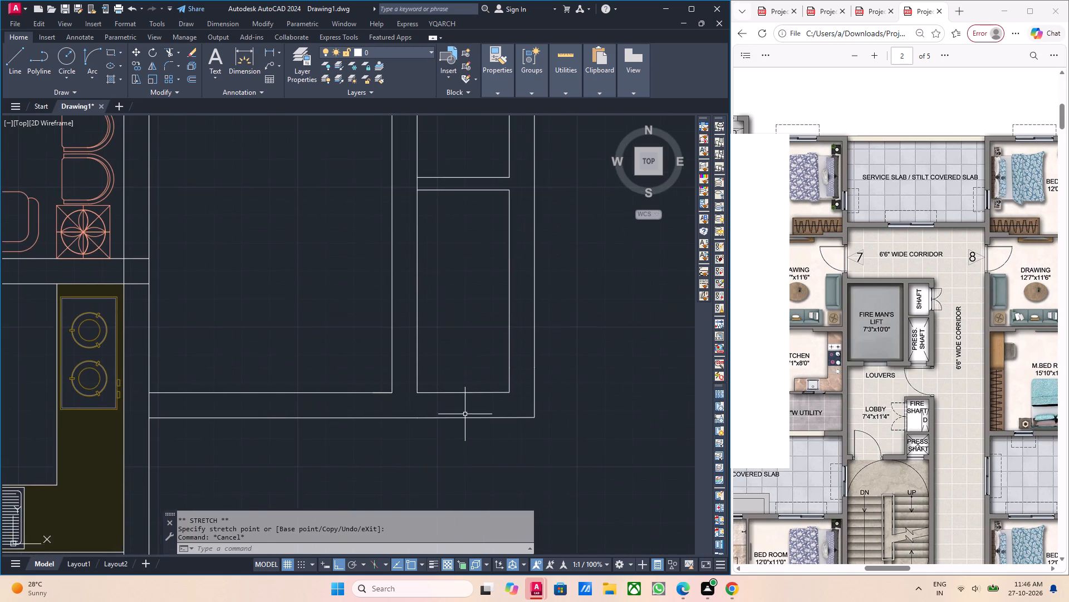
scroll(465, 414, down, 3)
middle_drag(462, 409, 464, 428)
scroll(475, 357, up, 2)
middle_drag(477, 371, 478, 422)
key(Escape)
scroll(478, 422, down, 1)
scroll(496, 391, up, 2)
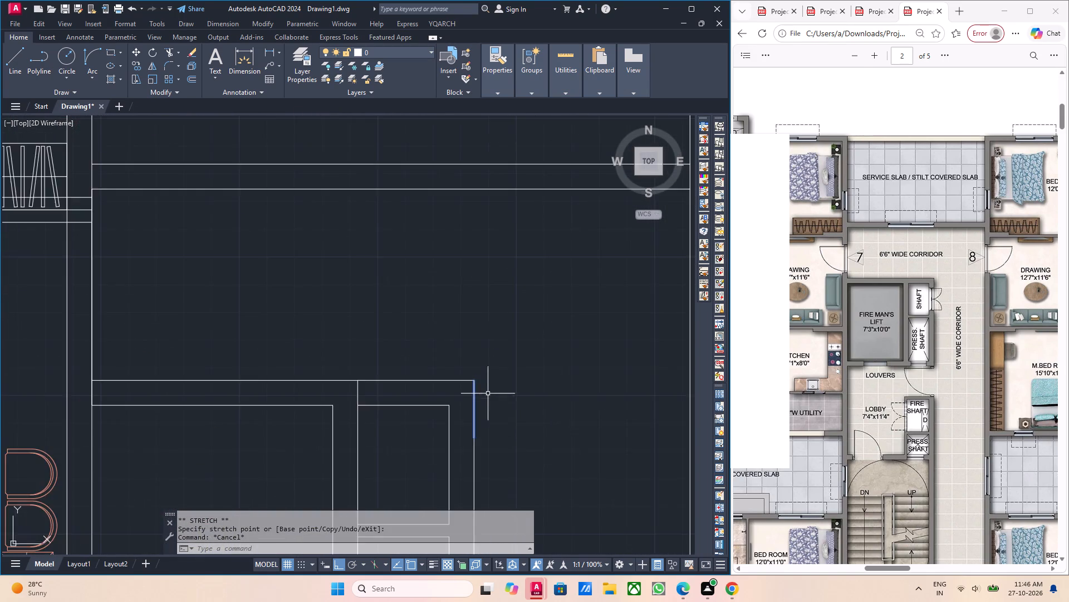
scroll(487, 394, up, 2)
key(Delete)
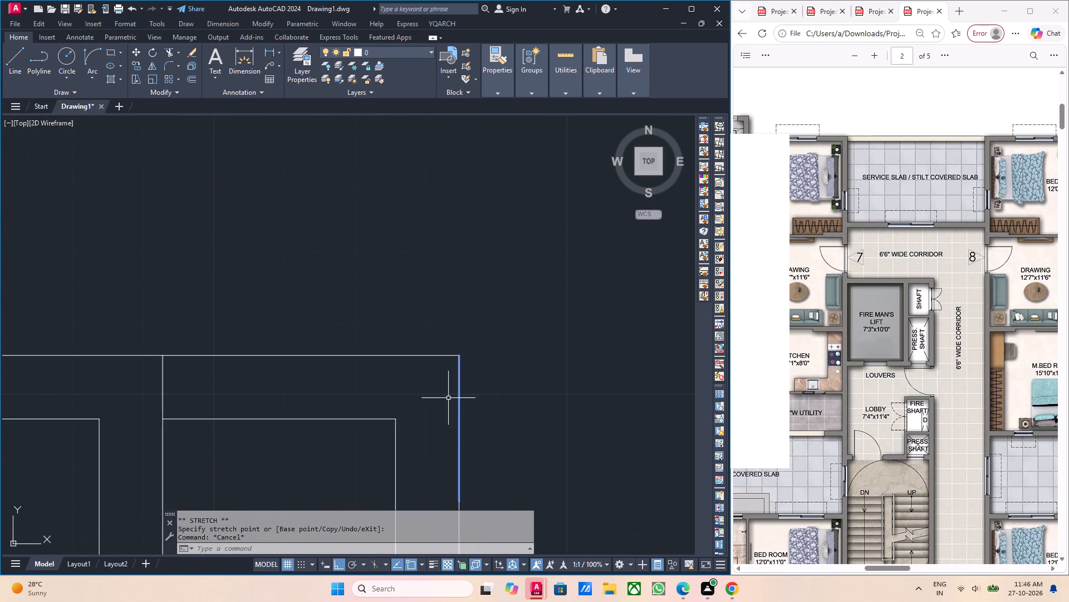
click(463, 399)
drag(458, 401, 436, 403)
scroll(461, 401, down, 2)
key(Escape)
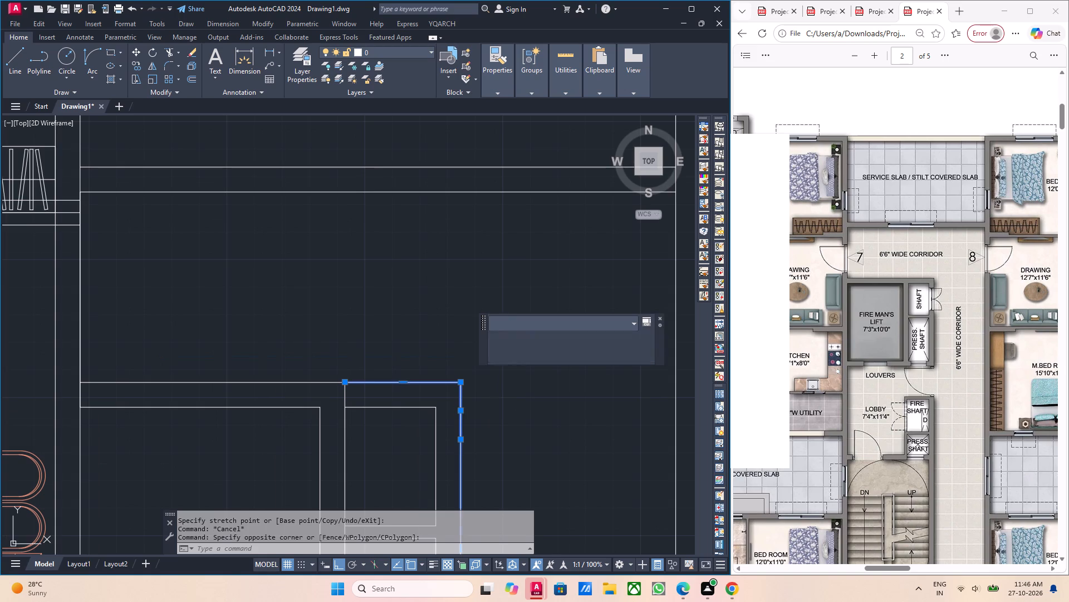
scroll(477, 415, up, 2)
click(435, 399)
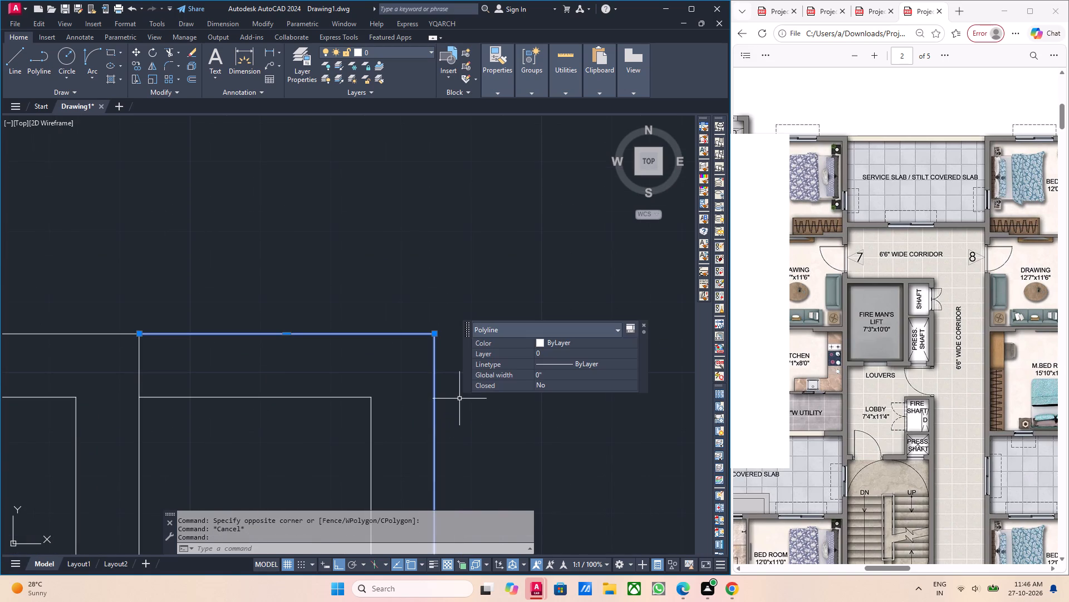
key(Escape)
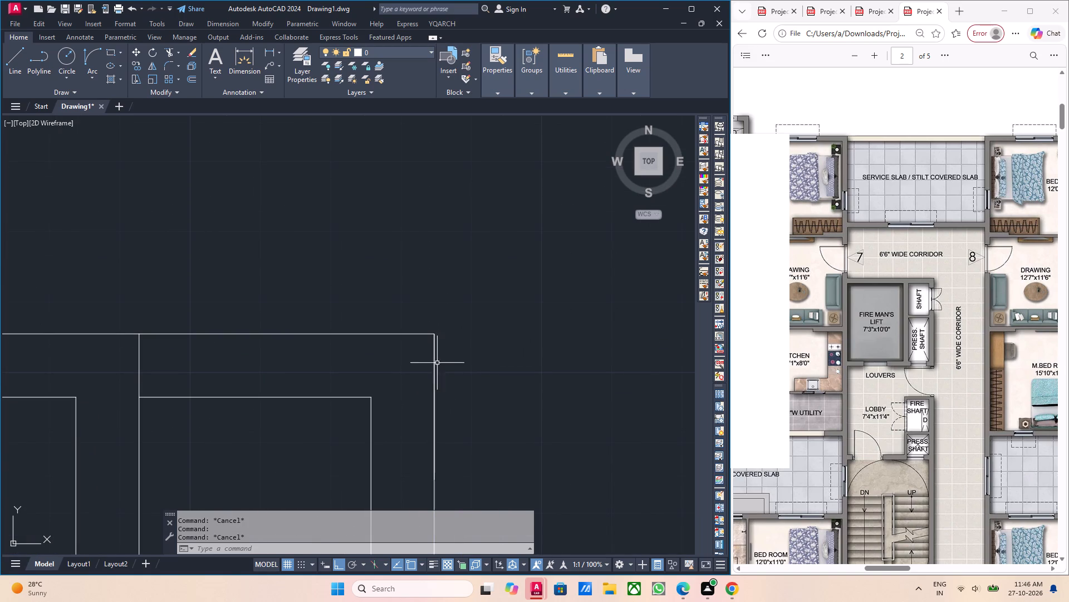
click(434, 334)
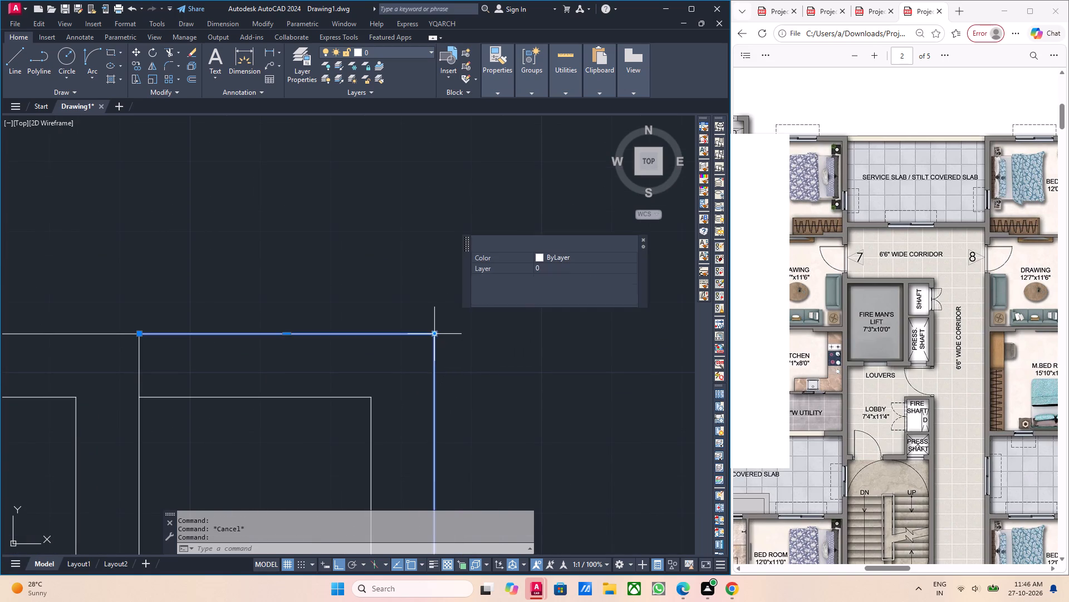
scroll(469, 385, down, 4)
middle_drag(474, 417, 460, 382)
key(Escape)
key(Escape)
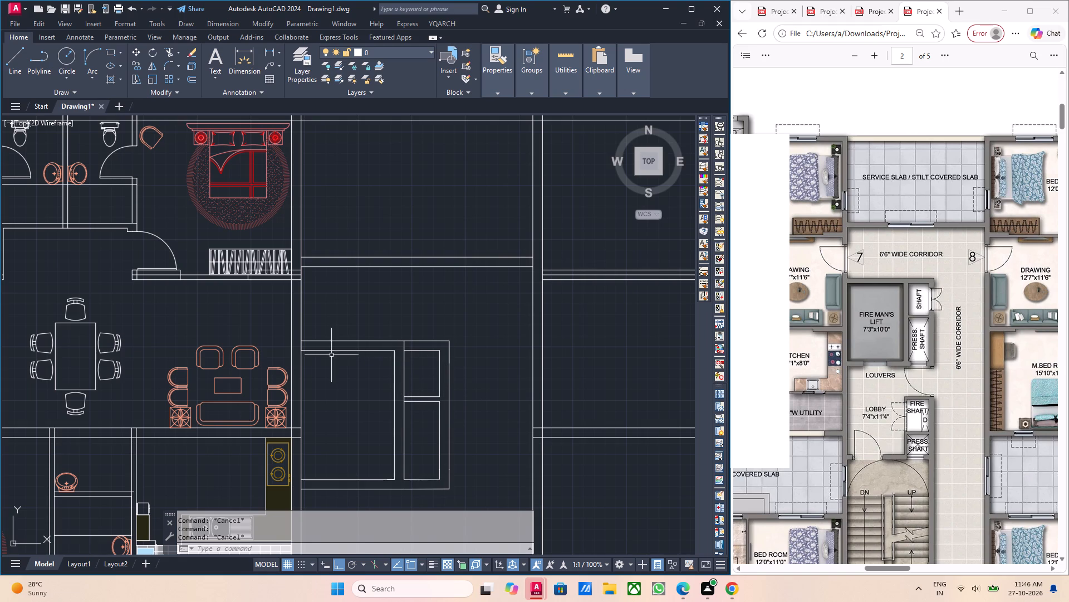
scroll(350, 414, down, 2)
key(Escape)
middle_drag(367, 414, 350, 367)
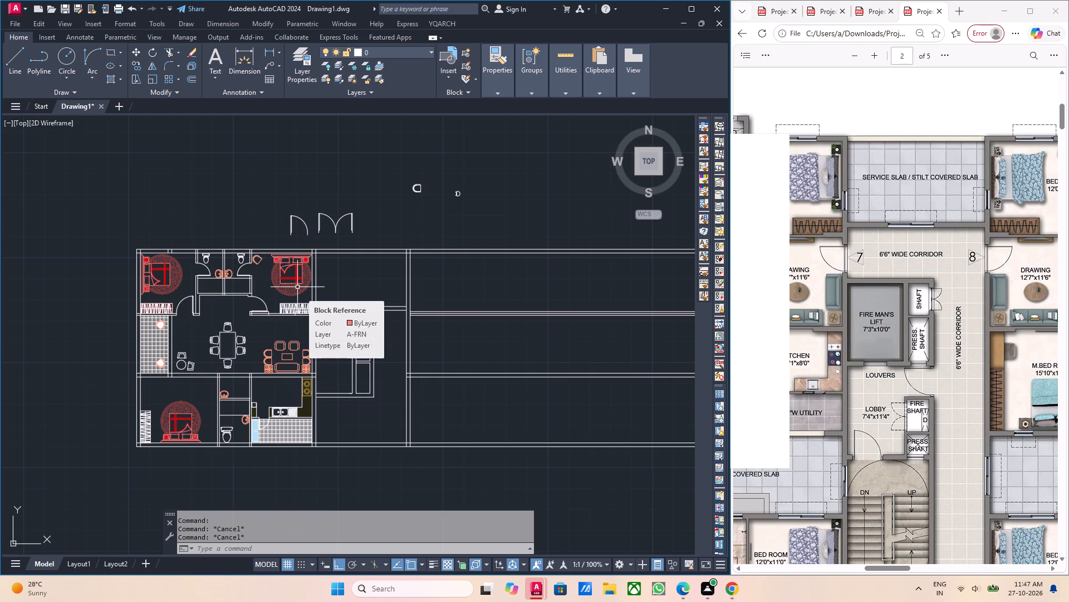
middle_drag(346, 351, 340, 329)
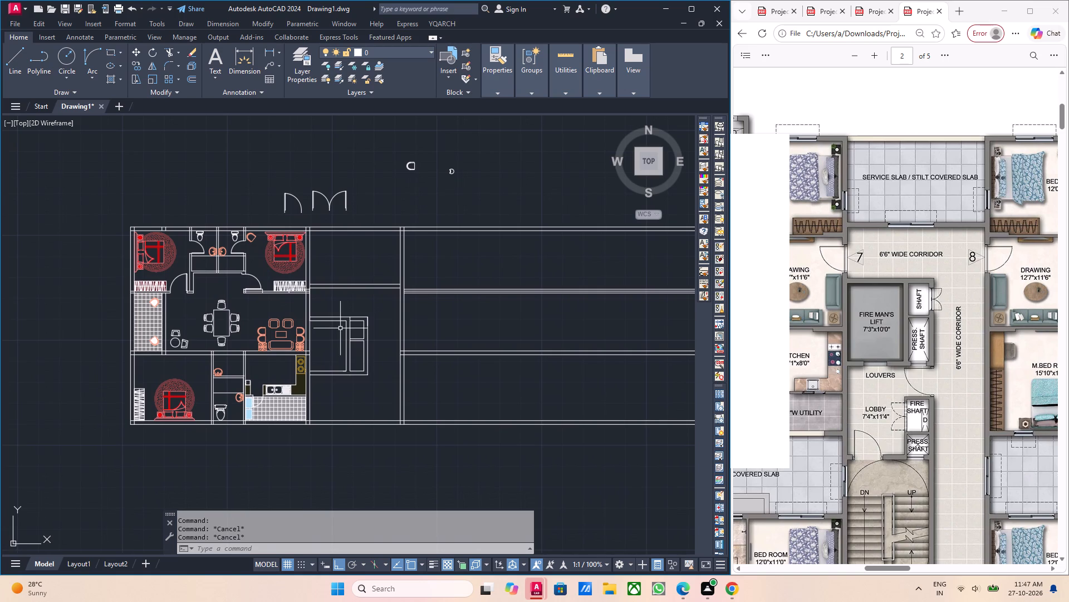
Compare the apartment and lift-core layout with the lobby, shaft and corridor area in the reference PDF.
scroll(274, 333, down, 1)
middle_drag(274, 333, 323, 333)
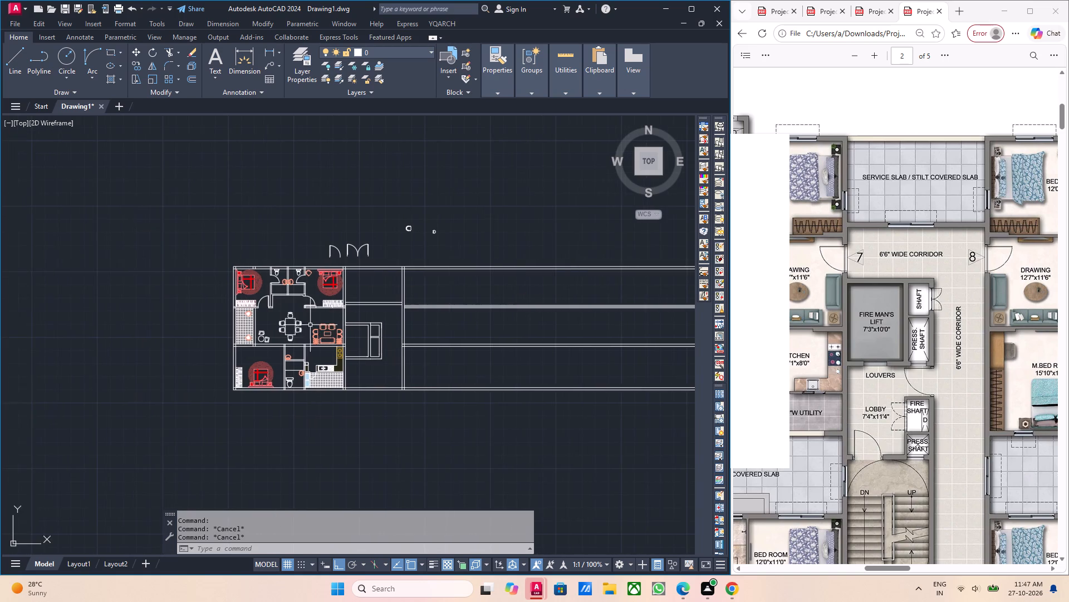
middle_drag(300, 301, 311, 342)
scroll(326, 340, up, 3)
scroll(253, 350, up, 1)
middle_click(254, 351)
middle_click(258, 346)
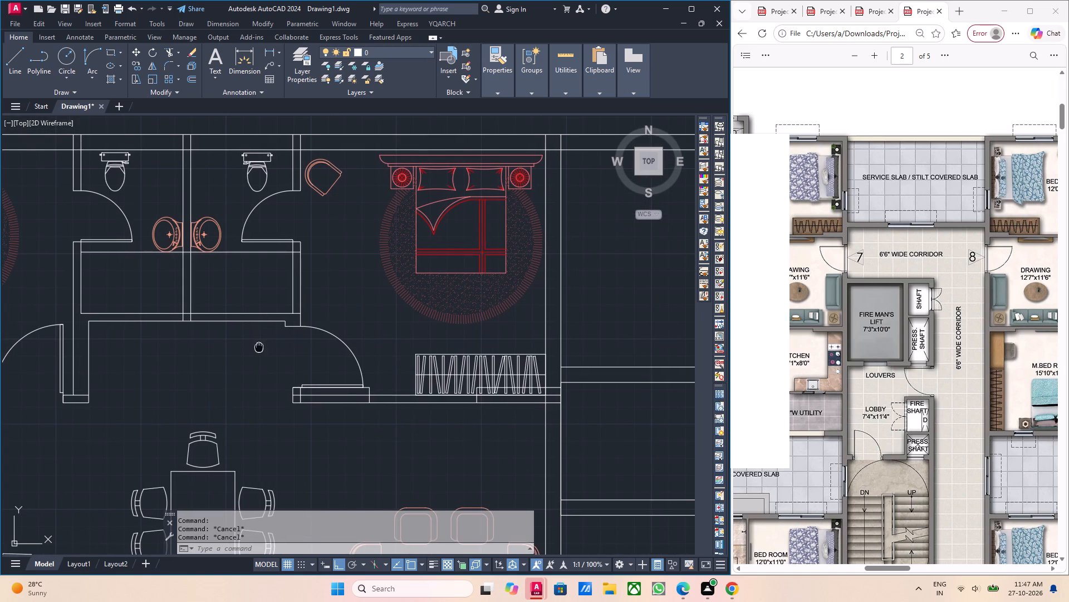
middle_drag(455, 366, 430, 343)
middle_drag(442, 340, 444, 331)
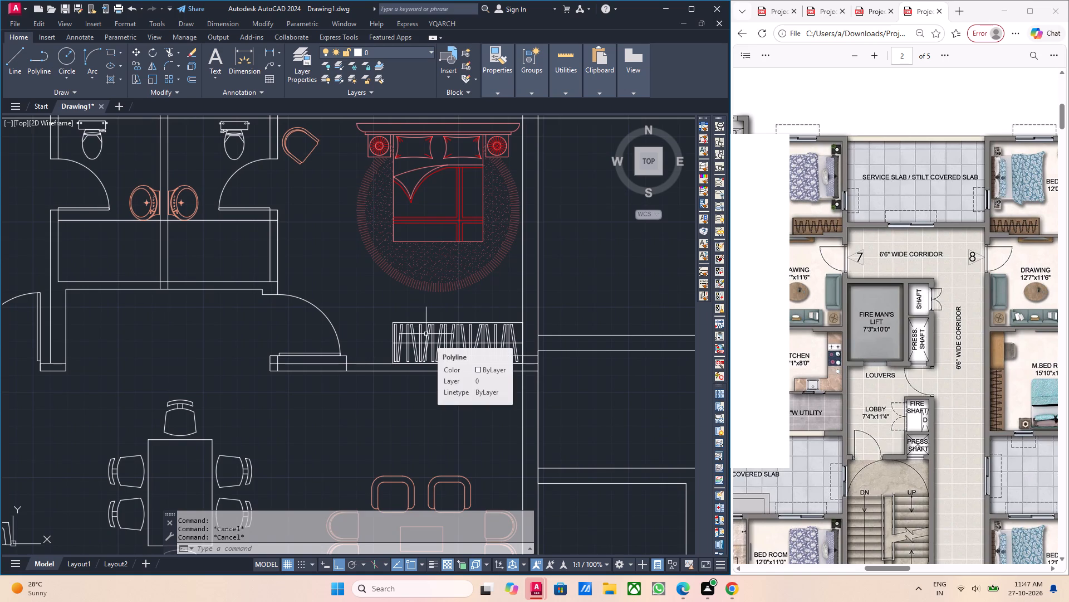
scroll(426, 330, down, 3)
middle_drag(492, 382, 487, 310)
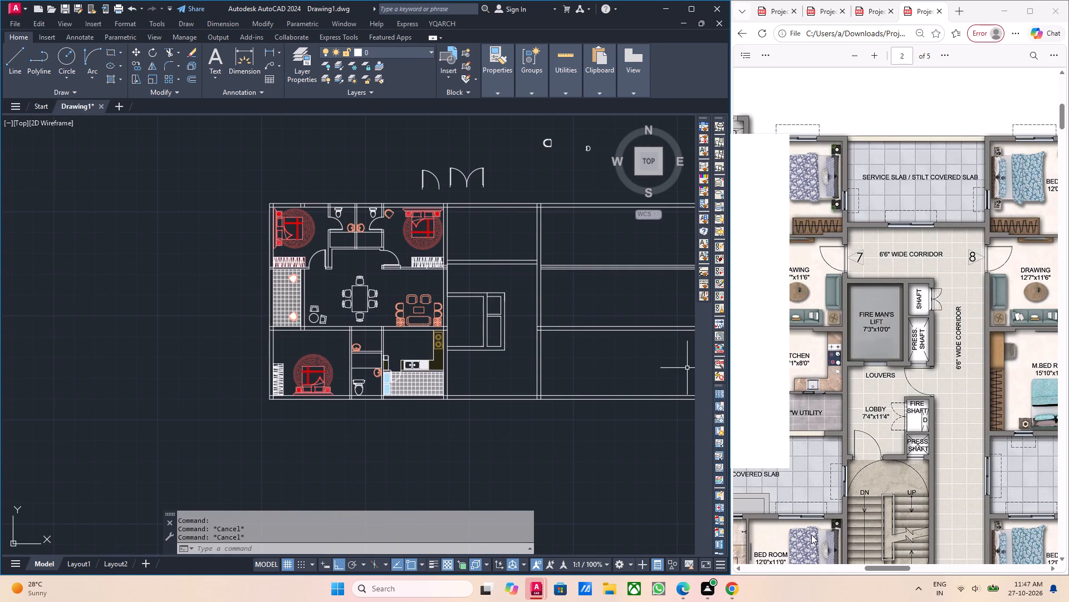
drag(874, 567, 869, 567)
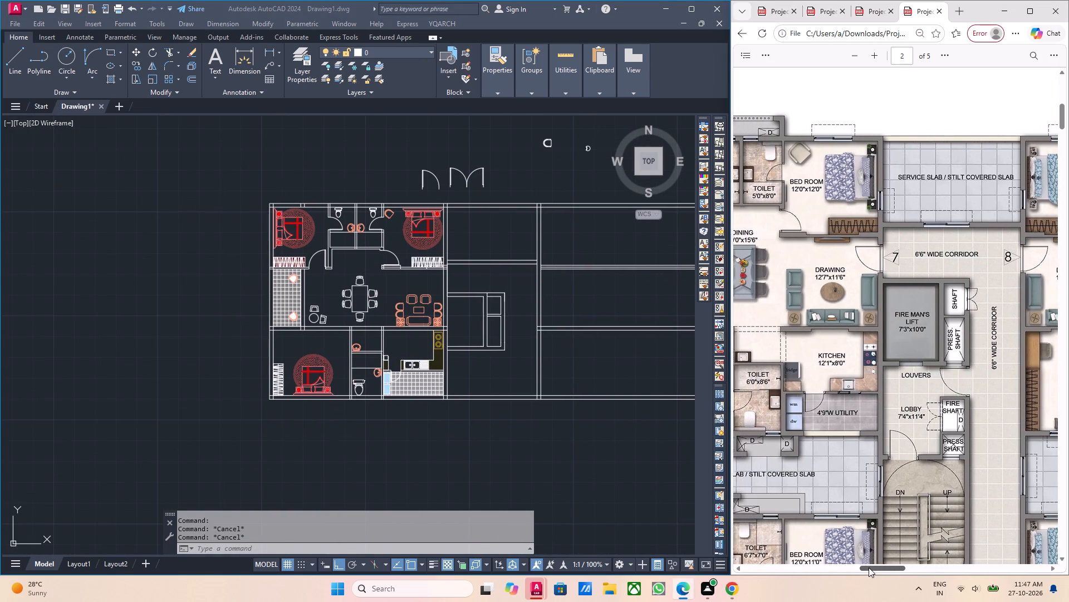
drag(869, 567, 867, 567)
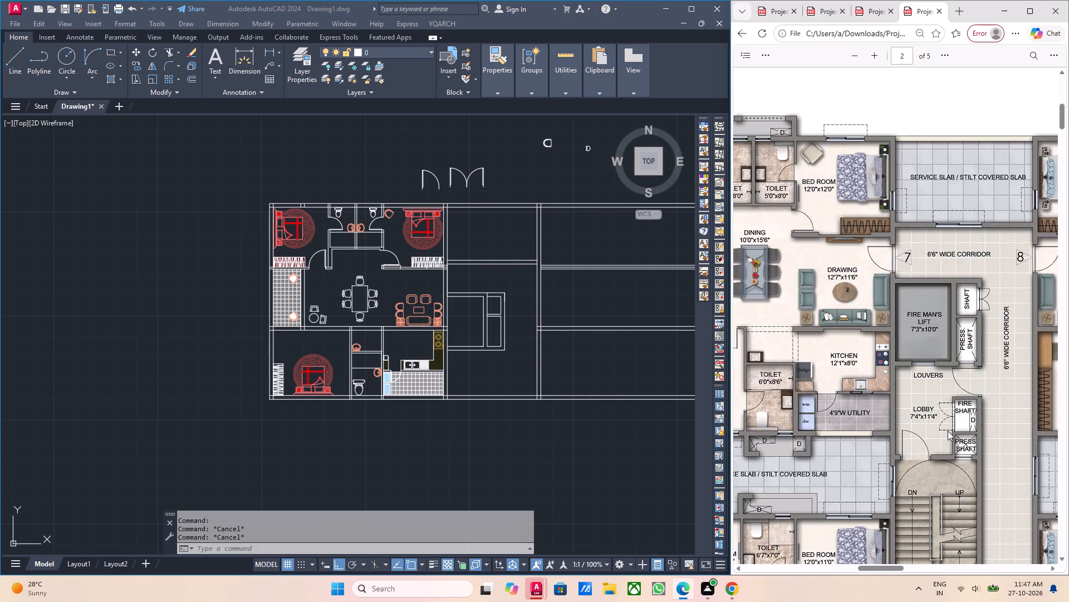
Add an 11'4" vertical linear dimension for the lobby, downward from where the lift's outer bottom line meets the apartment wall.
middle_drag(488, 396, 556, 420)
scroll(496, 359, up, 1)
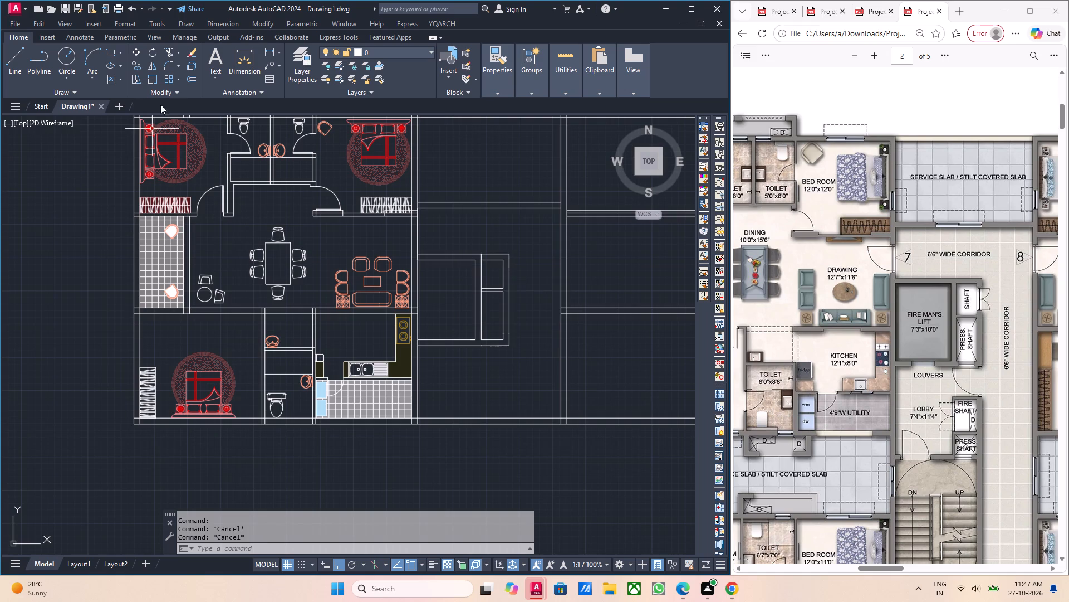
click(268, 54)
scroll(437, 370, up, 3)
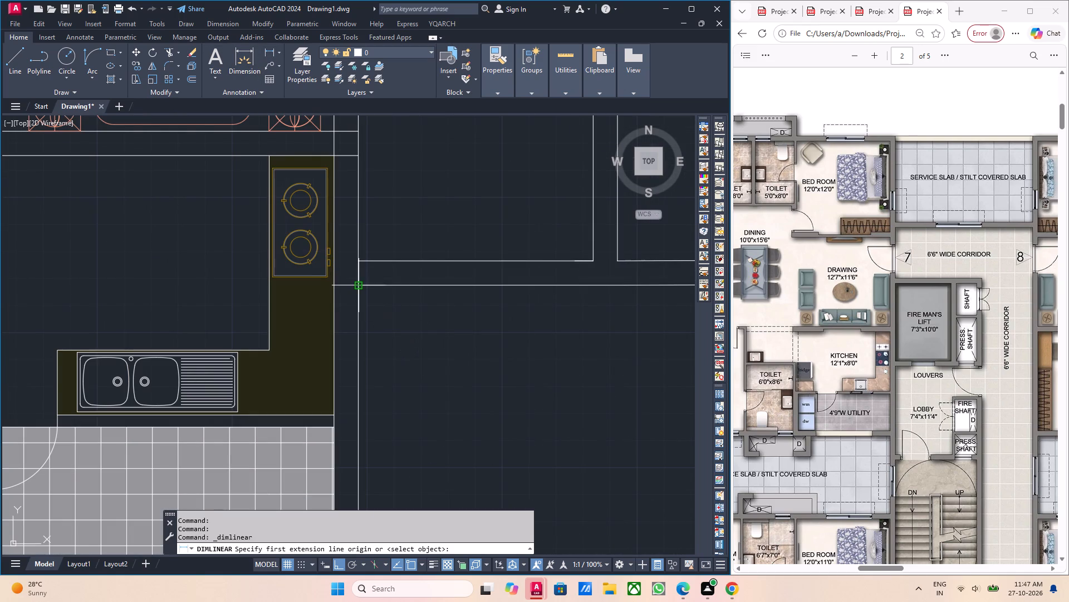
click(358, 285)
middle_drag(417, 396, 411, 288)
scroll(403, 405, down, 1)
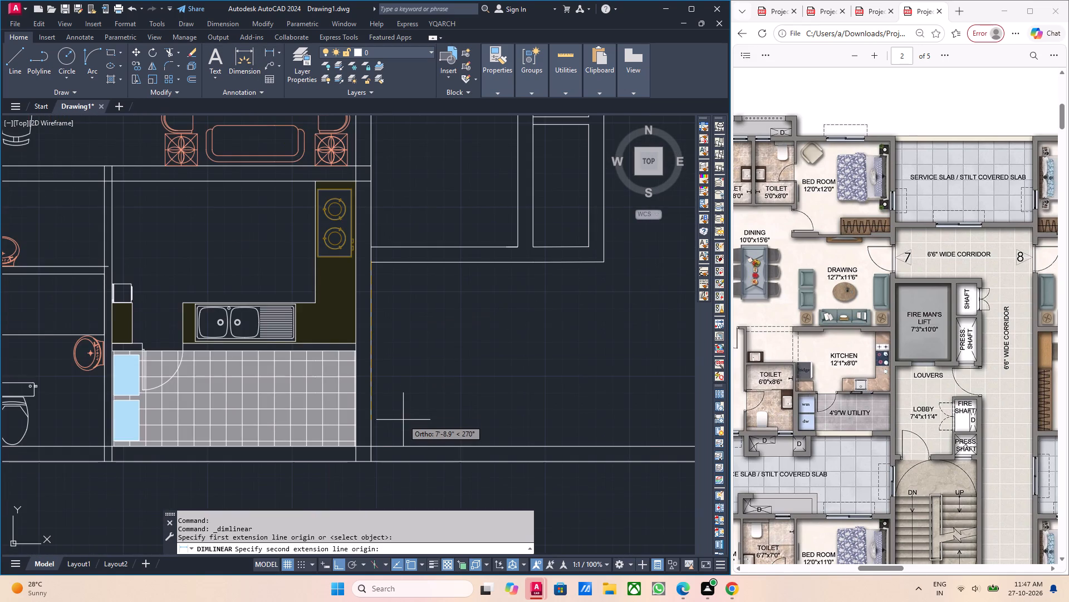
scroll(403, 420, down, 2)
text(11)
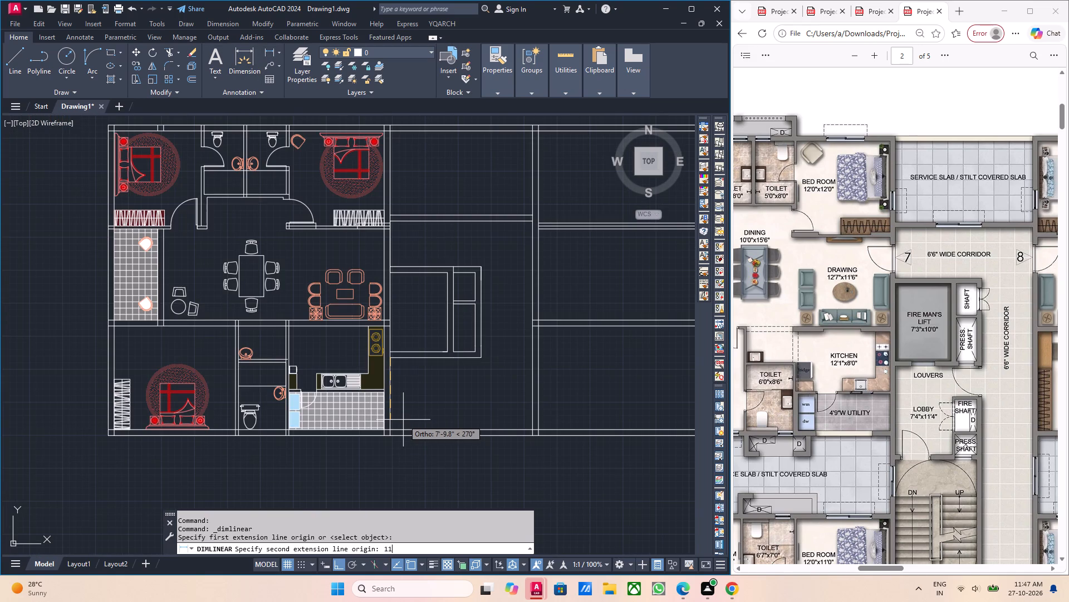
key(apostrophe)
key(4)
key(shift+quotedbl)
key(Return)
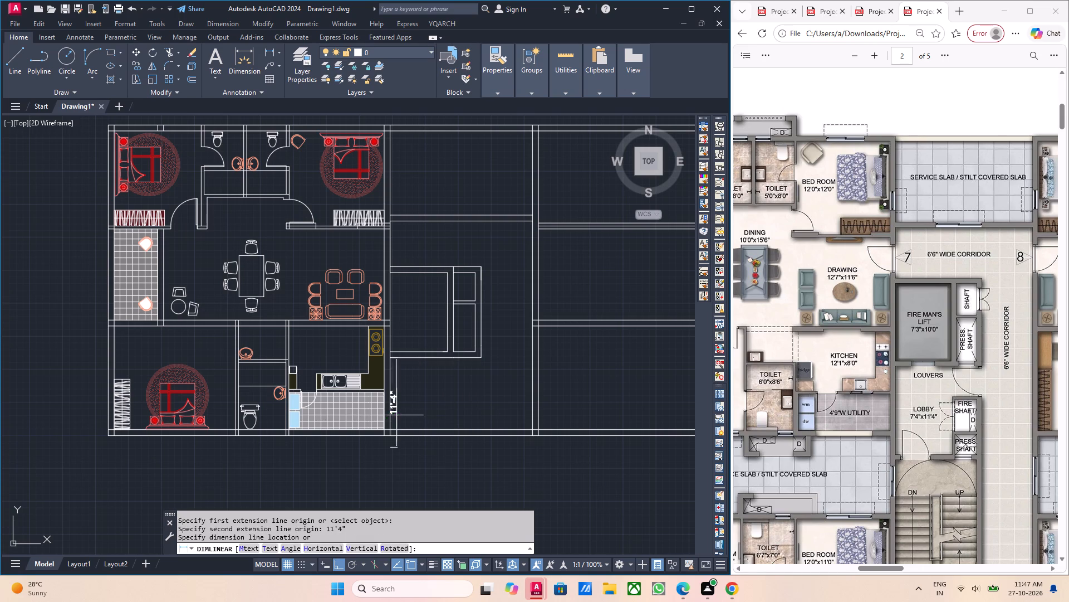
click(586, 439)
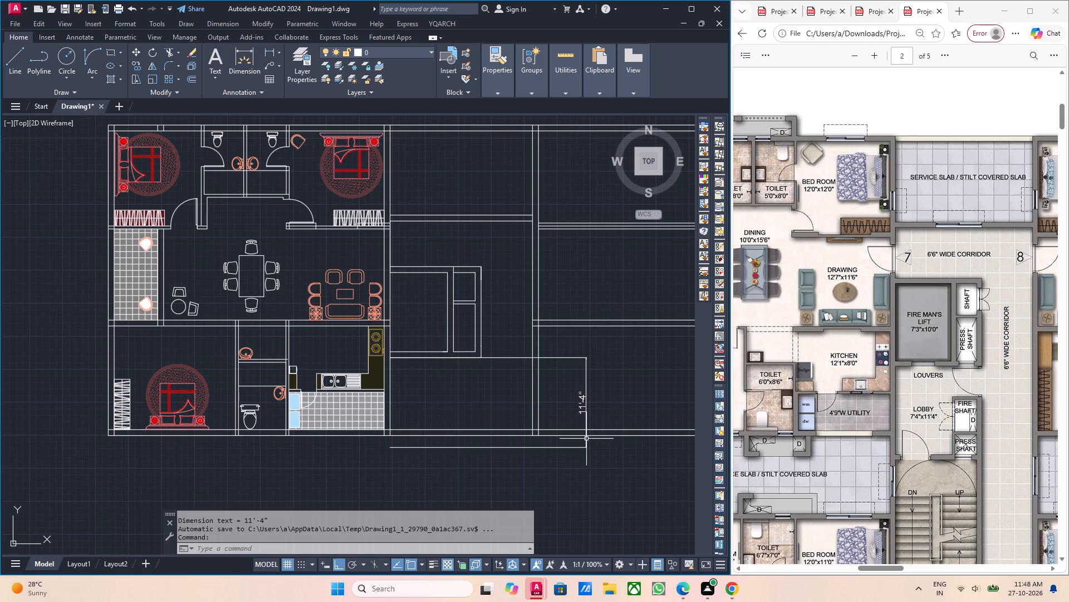
Trim both bottom wall lines between the two vertical lines of the corridor's far wall.
middle_drag(572, 405, 563, 395)
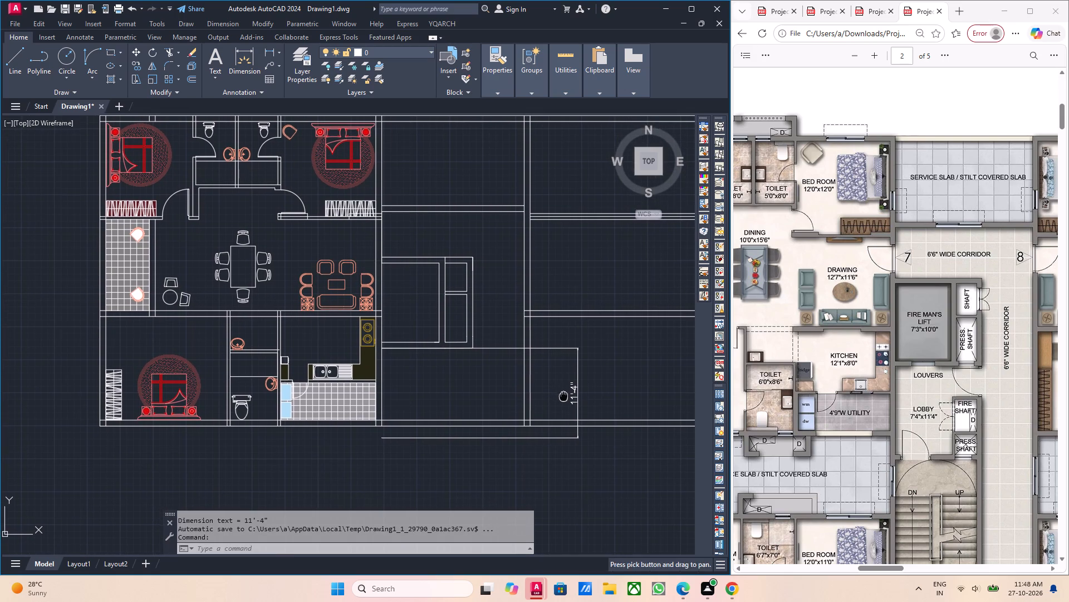
scroll(558, 404, down, 1)
middle_drag(538, 406, 517, 400)
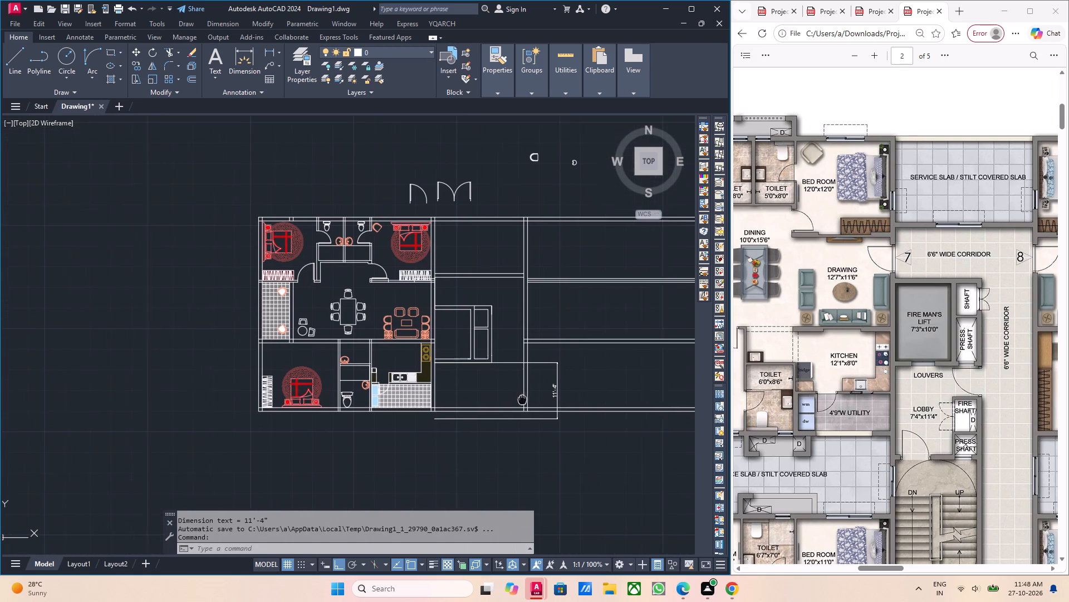
middle_drag(517, 400, 513, 400)
scroll(472, 410, up, 2)
middle_drag(468, 415, 437, 397)
middle_drag(480, 412, 469, 412)
scroll(468, 411, down, 1)
text(tr)
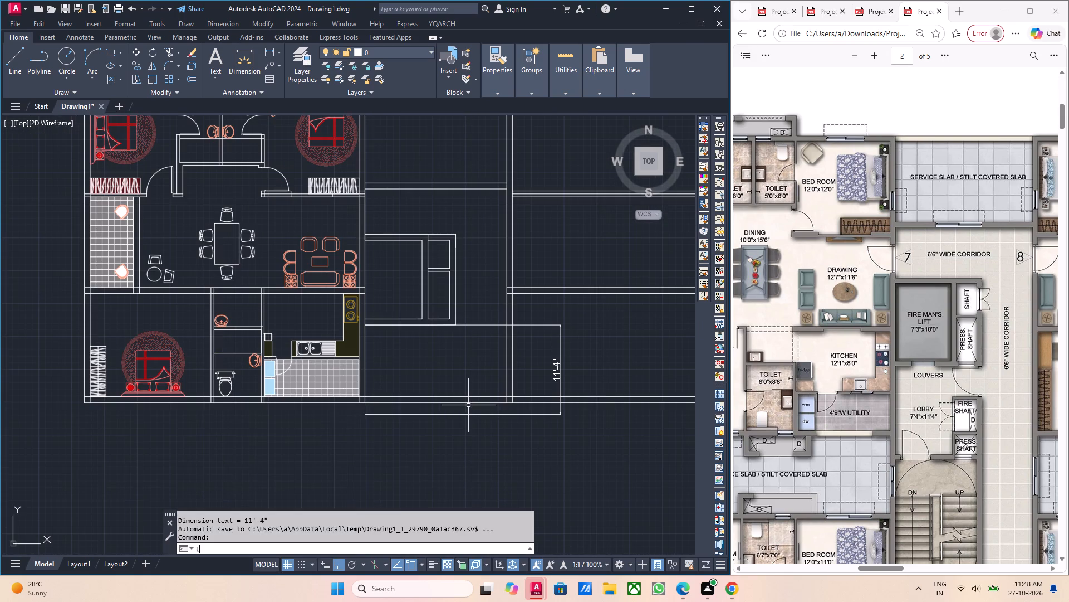
key(Return)
scroll(607, 396, up, 2)
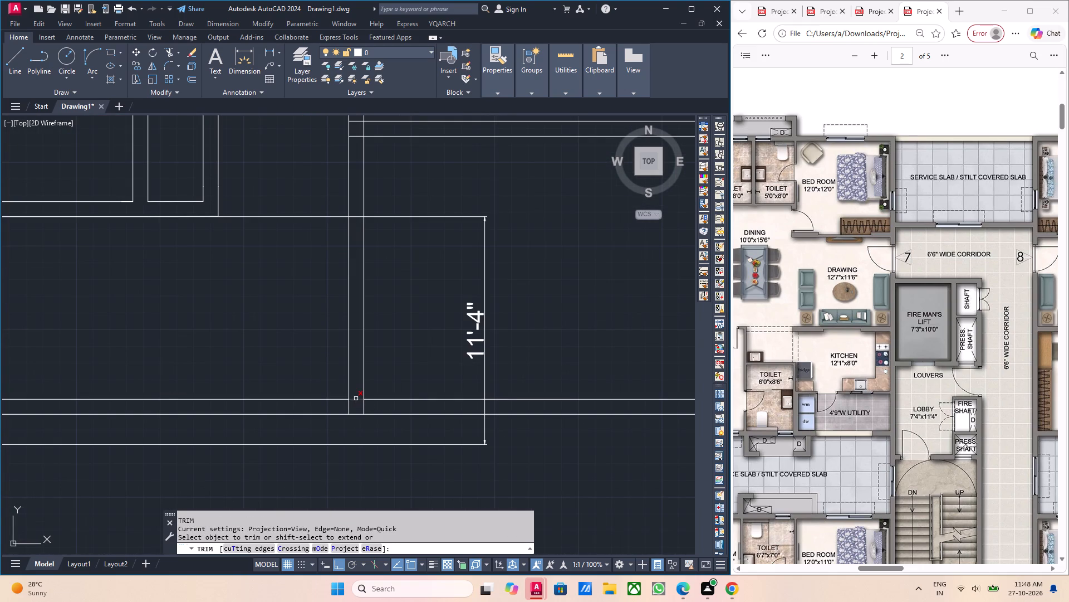
click(356, 399)
click(358, 415)
scroll(340, 416, down, 1)
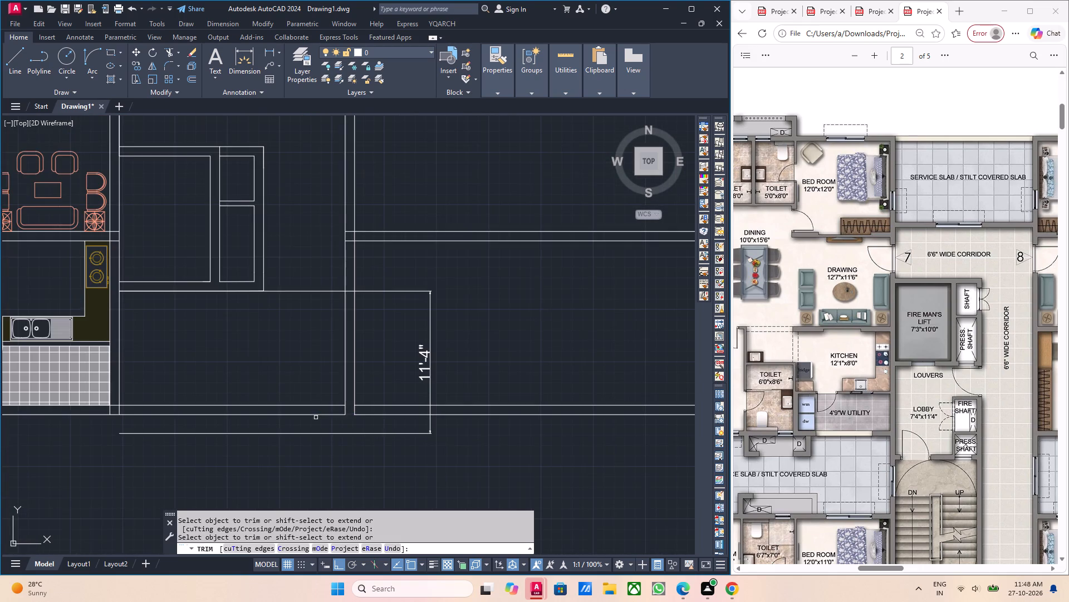
middle_drag(344, 422, 371, 425)
scroll(371, 425, down, 1)
key(Escape)
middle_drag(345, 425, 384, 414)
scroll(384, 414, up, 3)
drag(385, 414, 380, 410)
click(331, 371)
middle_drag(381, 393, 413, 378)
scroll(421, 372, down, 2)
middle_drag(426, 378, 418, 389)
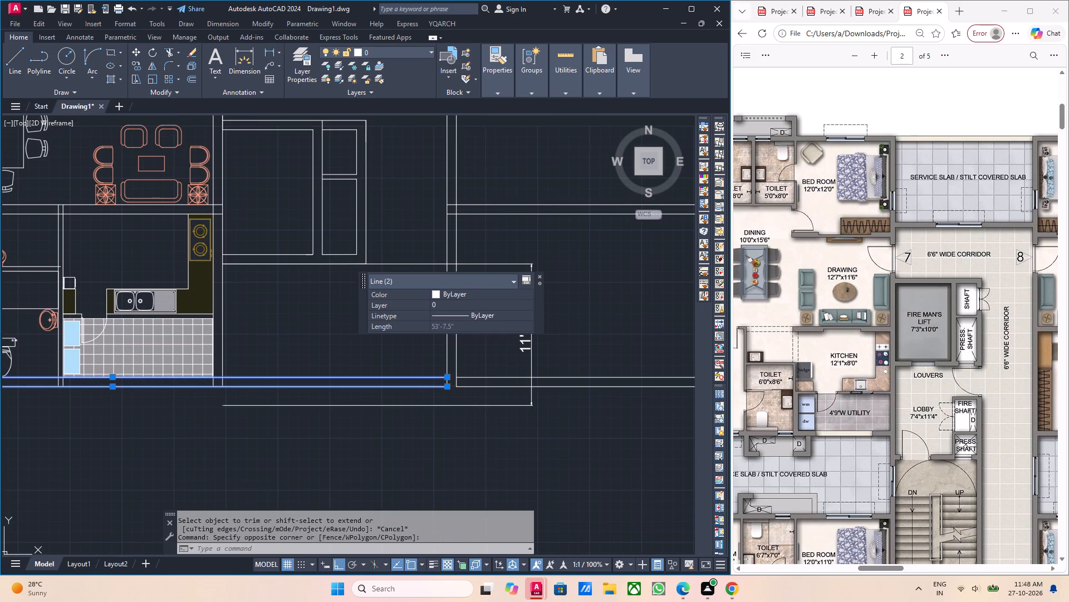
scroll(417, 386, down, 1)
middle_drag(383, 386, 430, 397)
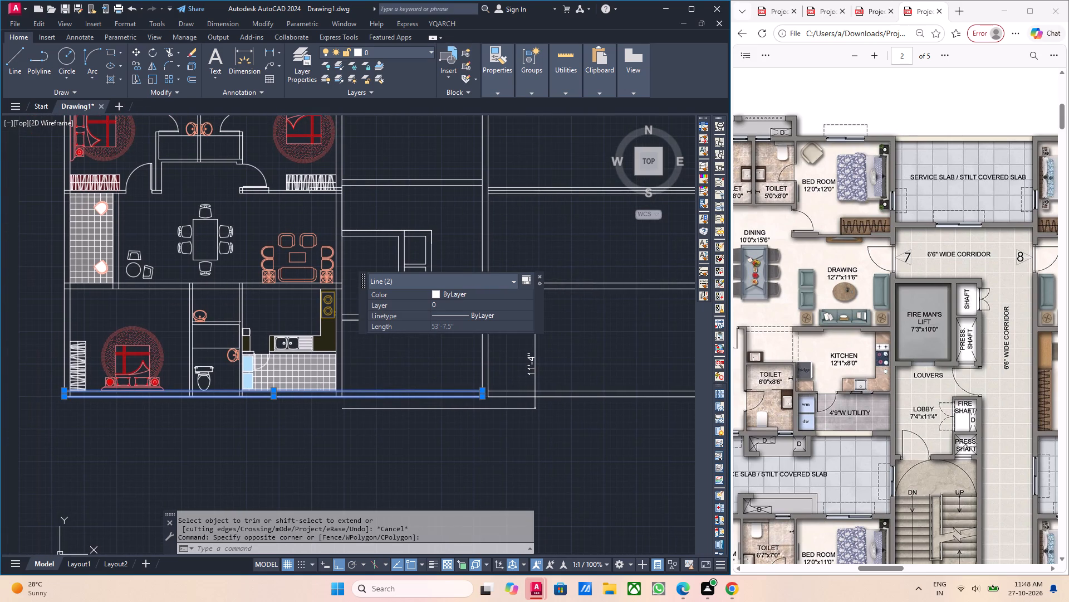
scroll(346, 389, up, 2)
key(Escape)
Trim both bottom wall lines across the thickness of the vertical wall beside the utility's tiled floor.
scroll(325, 403, up, 3)
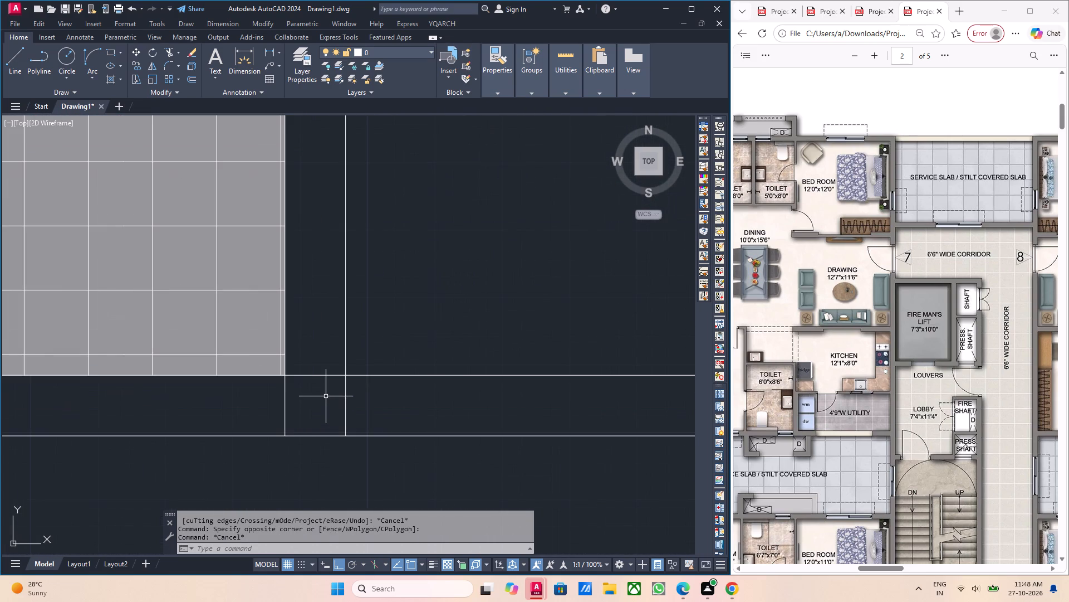
text(tr)
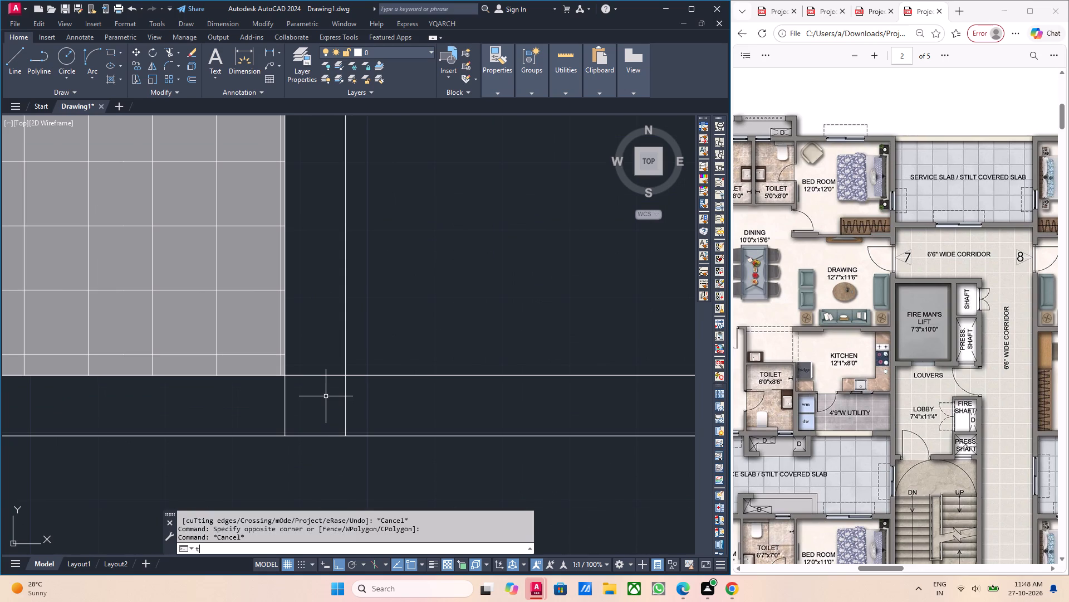
key(Return)
scroll(295, 396, up, 1)
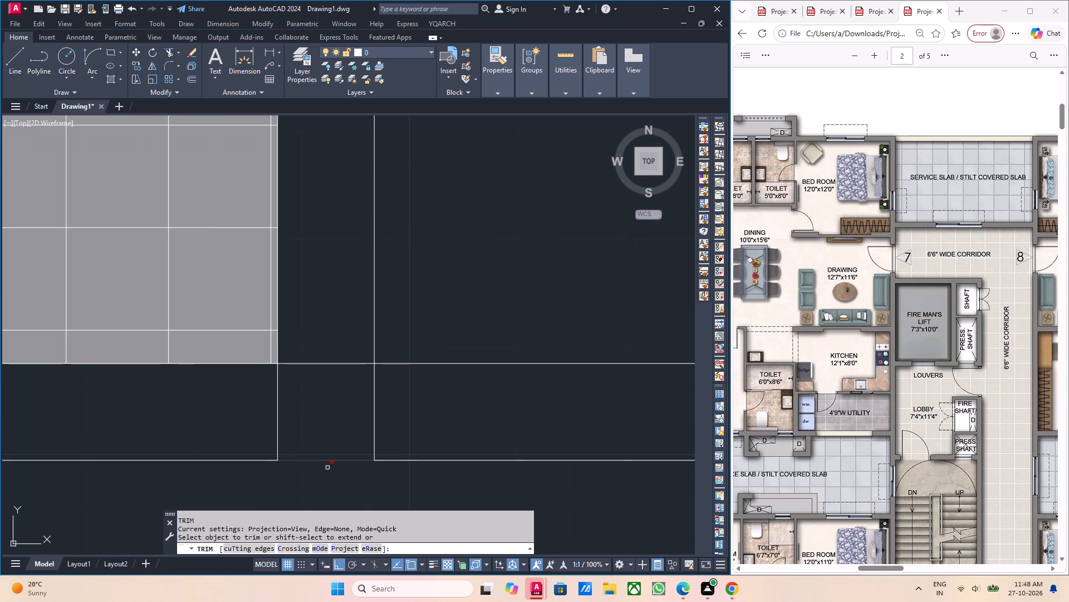
click(325, 460)
drag(322, 389, 322, 380)
click(316, 358)
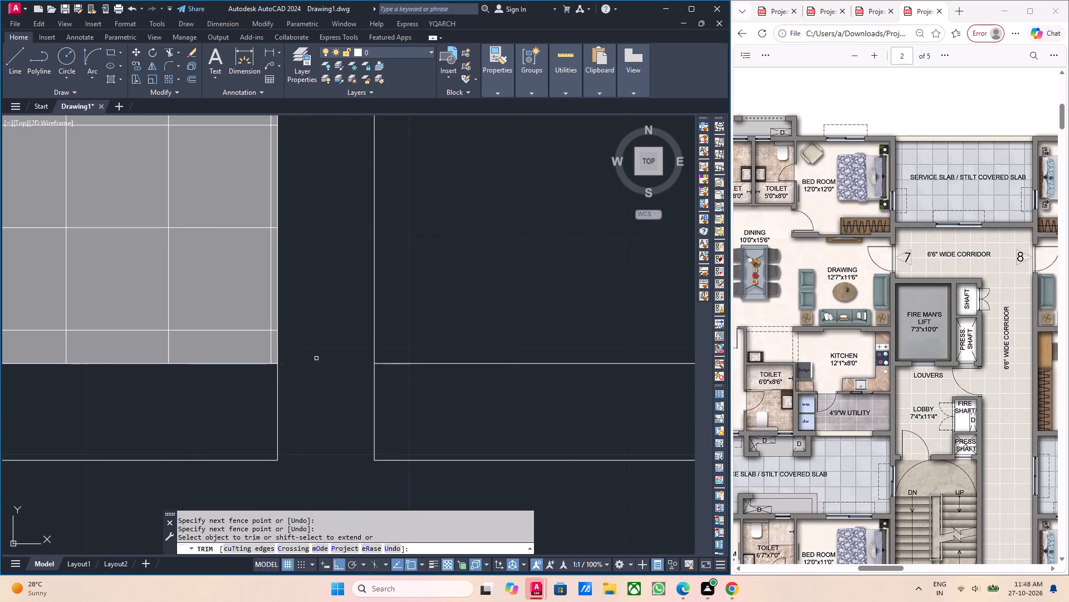
scroll(316, 358, down, 3)
middle_drag(414, 397, 333, 388)
key(Escape)
Move the two separated bottom wall lines down so the upper one meets the lower end of the 11'-4" dimension.
click(416, 392)
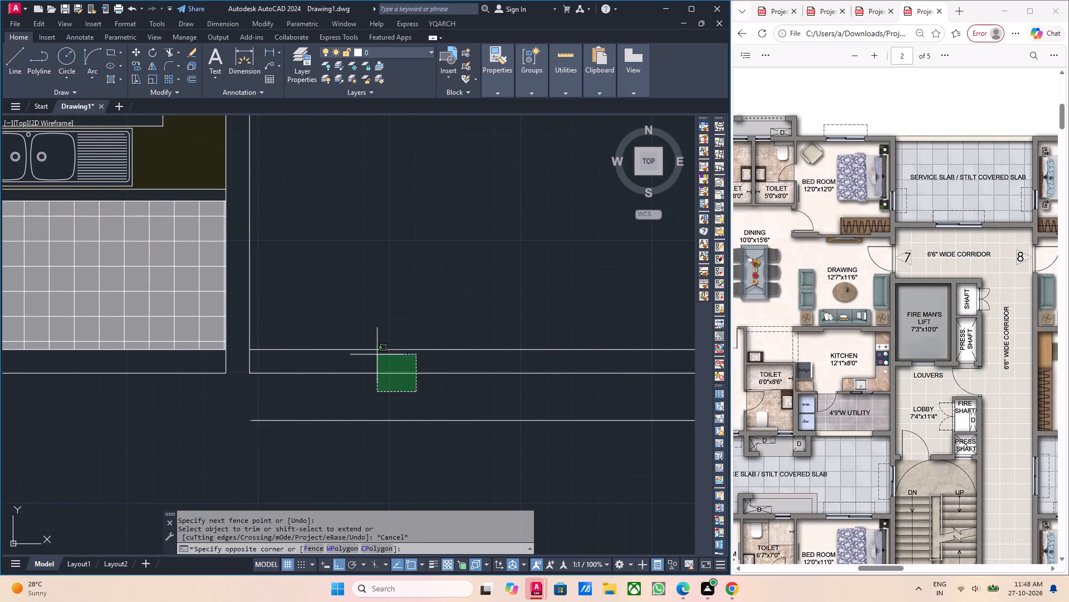
click(376, 352)
drag(411, 368, 408, 363)
click(391, 345)
scroll(394, 349, down, 2)
middle_drag(454, 380, 393, 385)
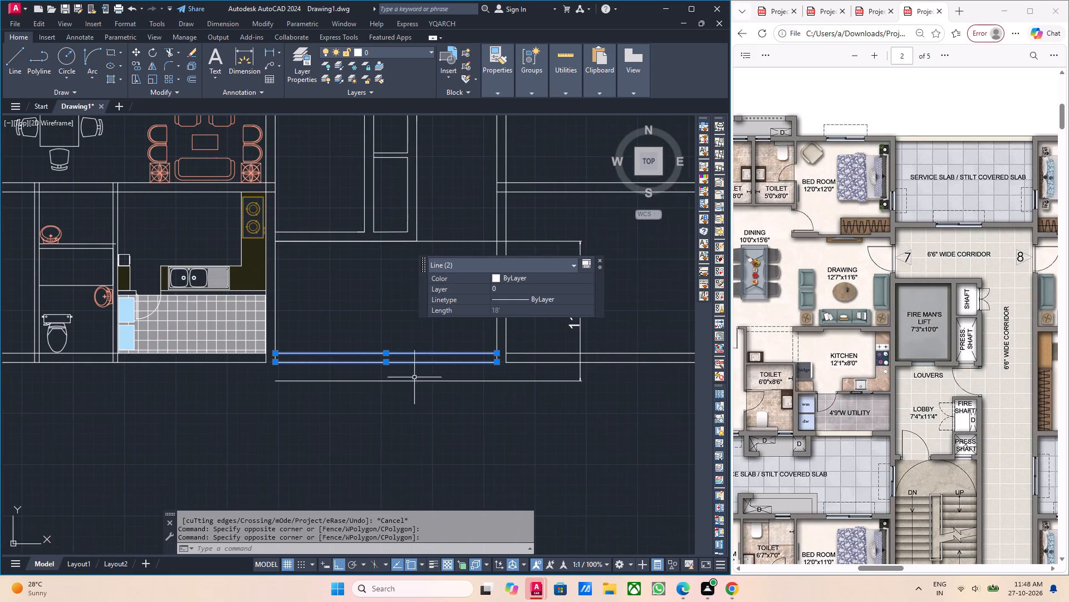
middle_drag(417, 378, 424, 397)
key(m)
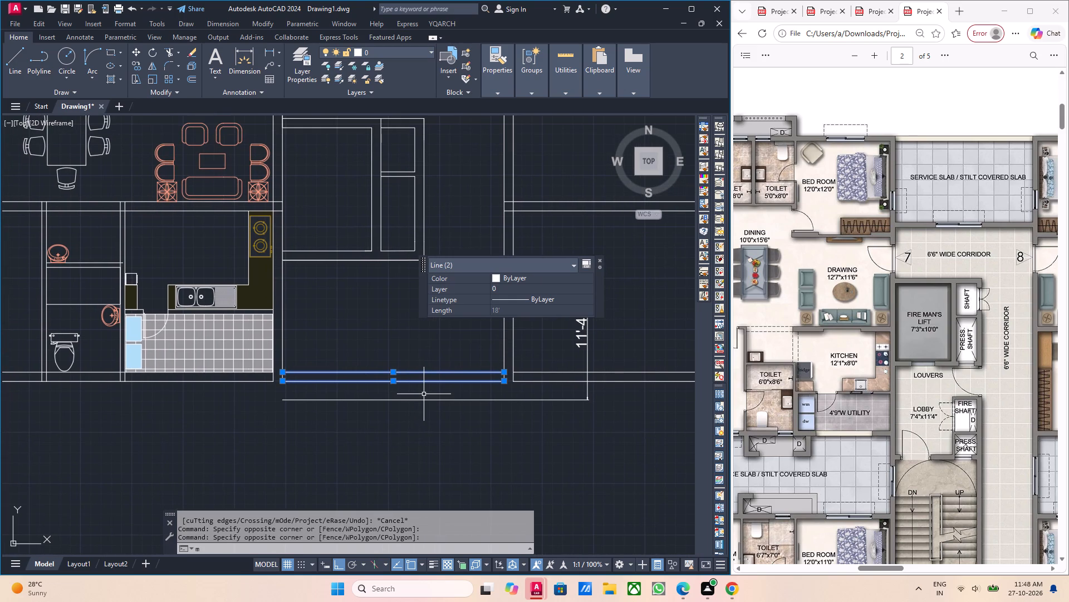
key(Return)
scroll(291, 369, up, 2)
click(263, 378)
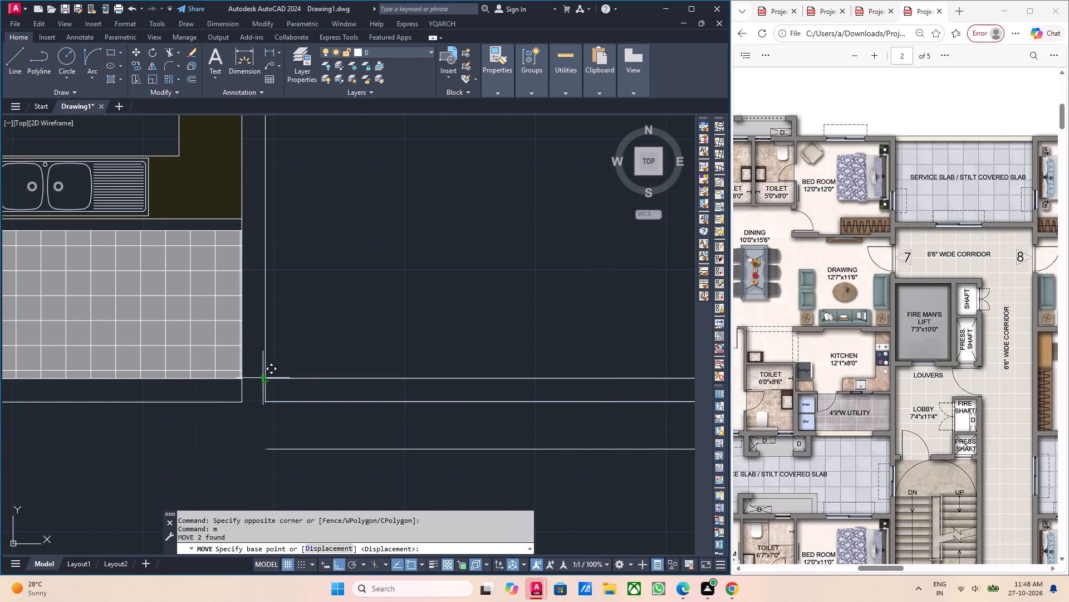
click(268, 446)
scroll(269, 438, down, 1)
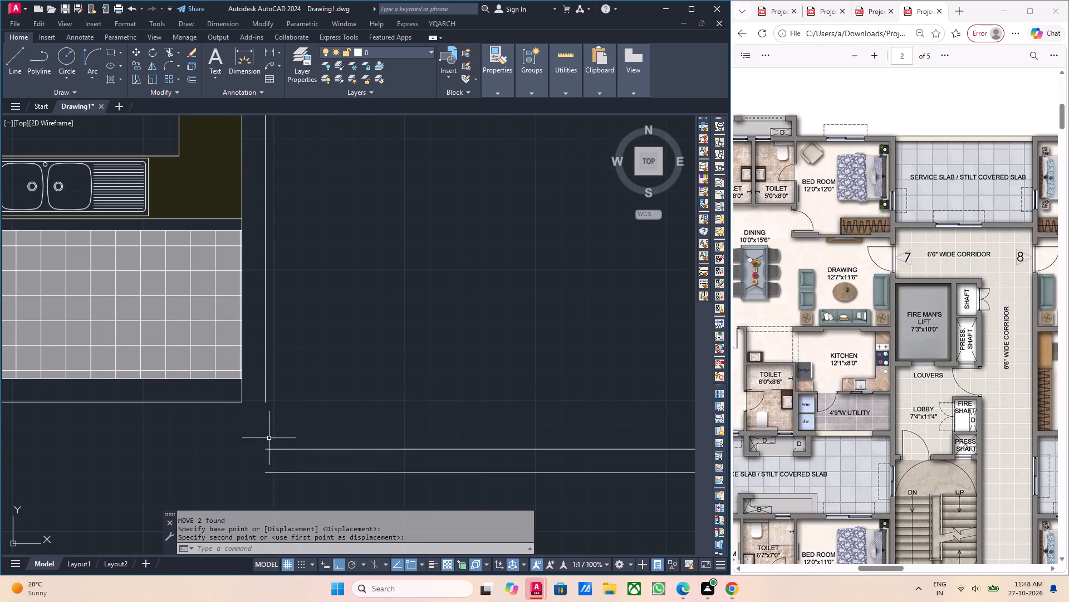
scroll(269, 438, down, 3)
middle_drag(325, 455, 304, 453)
key(Escape)
Stretch the inner vertical wall line beside the utility down to meet the lower of the two bottom lobby wall lines.
scroll(311, 453, up, 1)
scroll(263, 430, up, 1)
middle_drag(255, 429, 260, 436)
middle_drag(189, 424, 270, 428)
scroll(270, 422, up, 1)
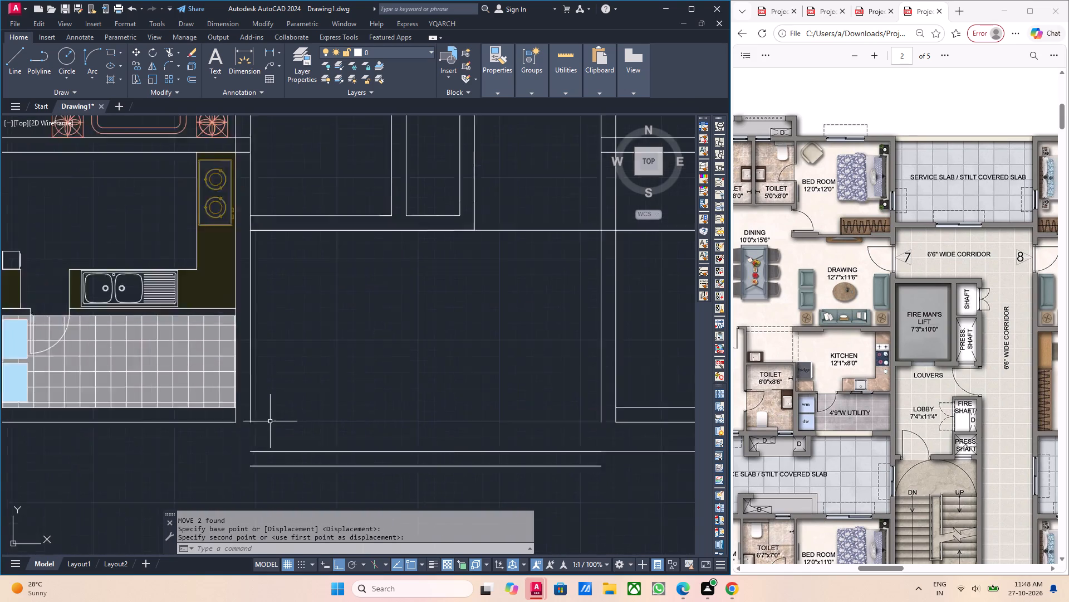
scroll(270, 421, up, 1)
middle_drag(244, 418, 268, 416)
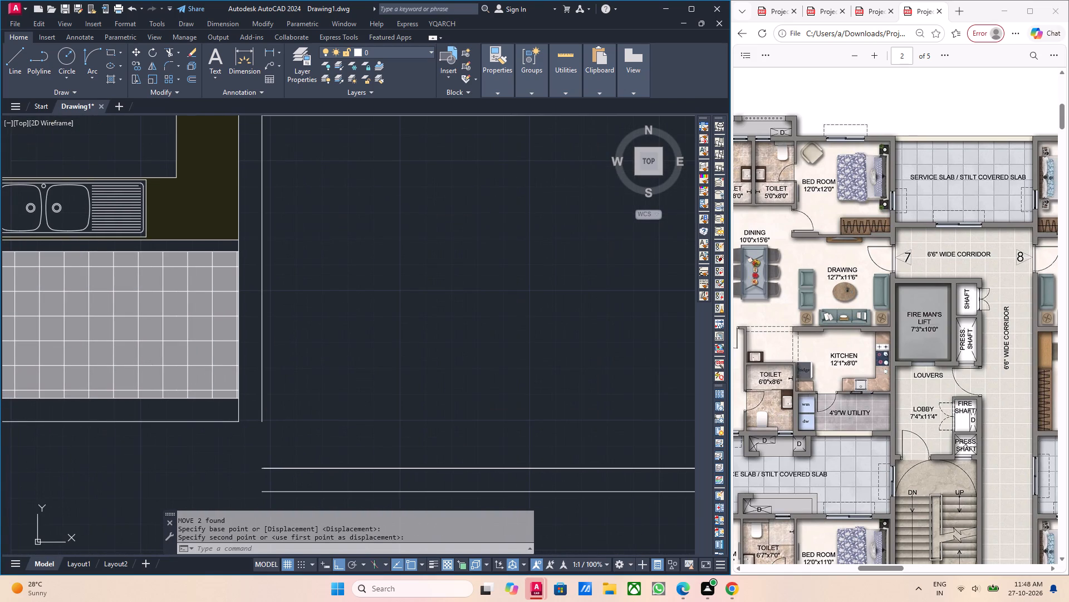
drag(268, 416, 262, 417)
click(256, 417)
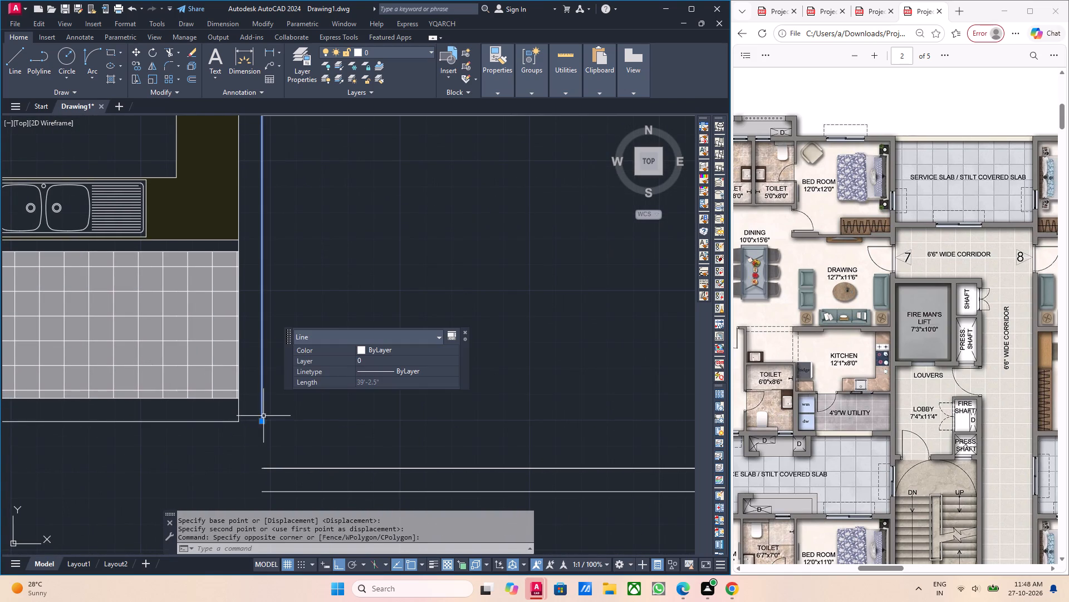
click(261, 423)
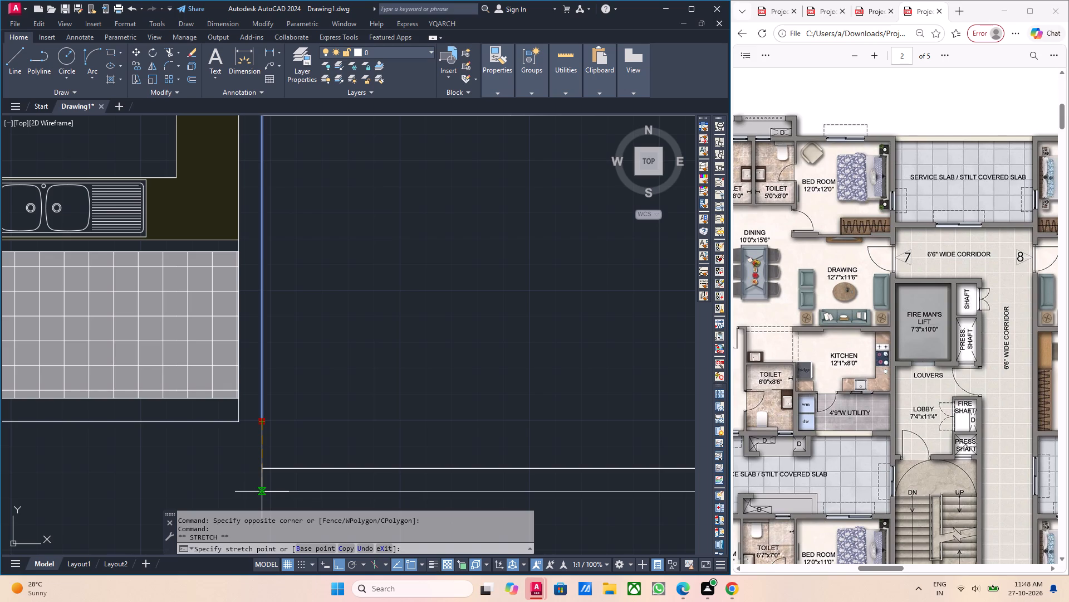
click(262, 489)
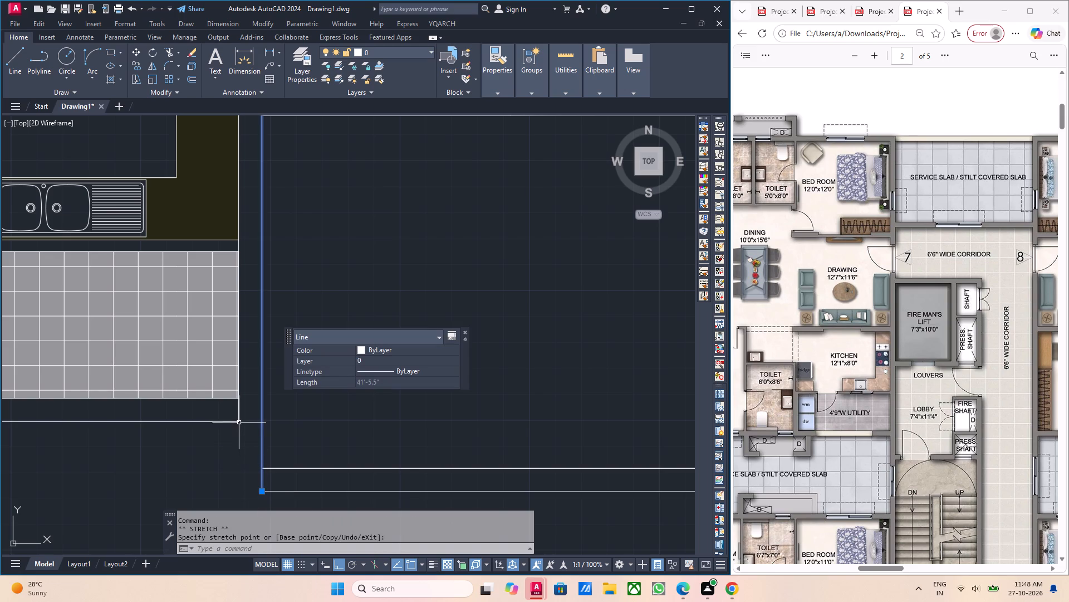
click(239, 423)
key(Escape)
Stretch the lower bottom lobby wall line past the apartment's outer vertical wall line, and stretch that vertical line down to meet it.
click(278, 494)
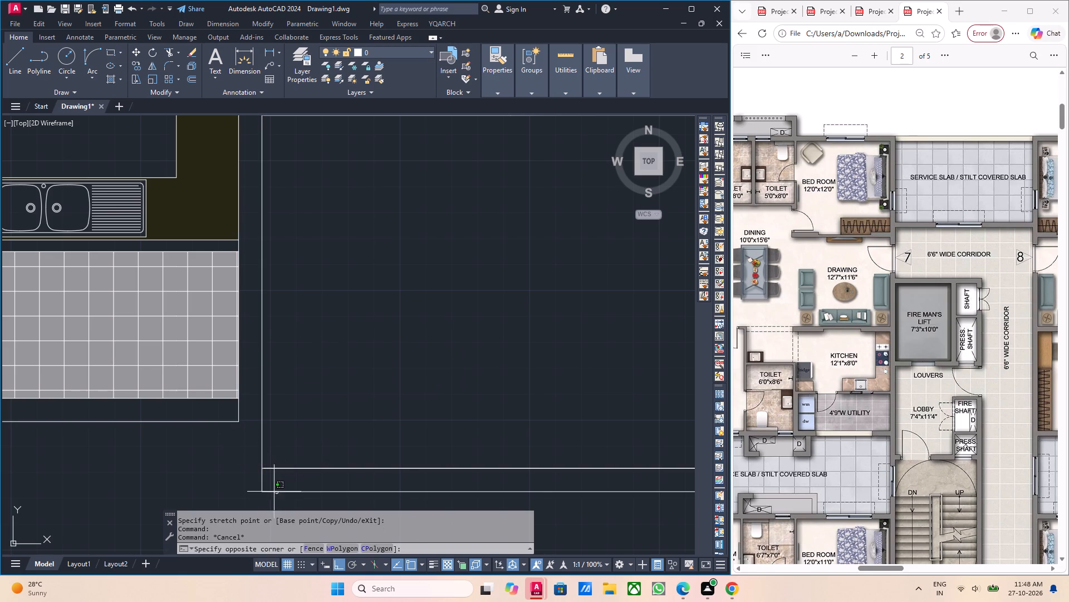
click(274, 492)
click(263, 493)
click(195, 492)
key(Escape)
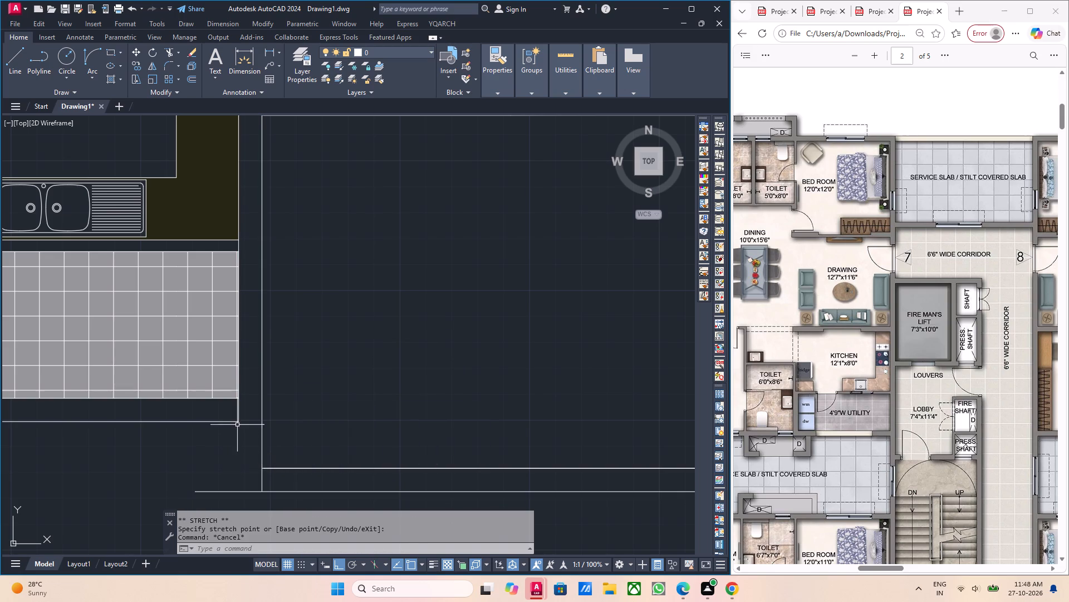
click(238, 419)
click(239, 422)
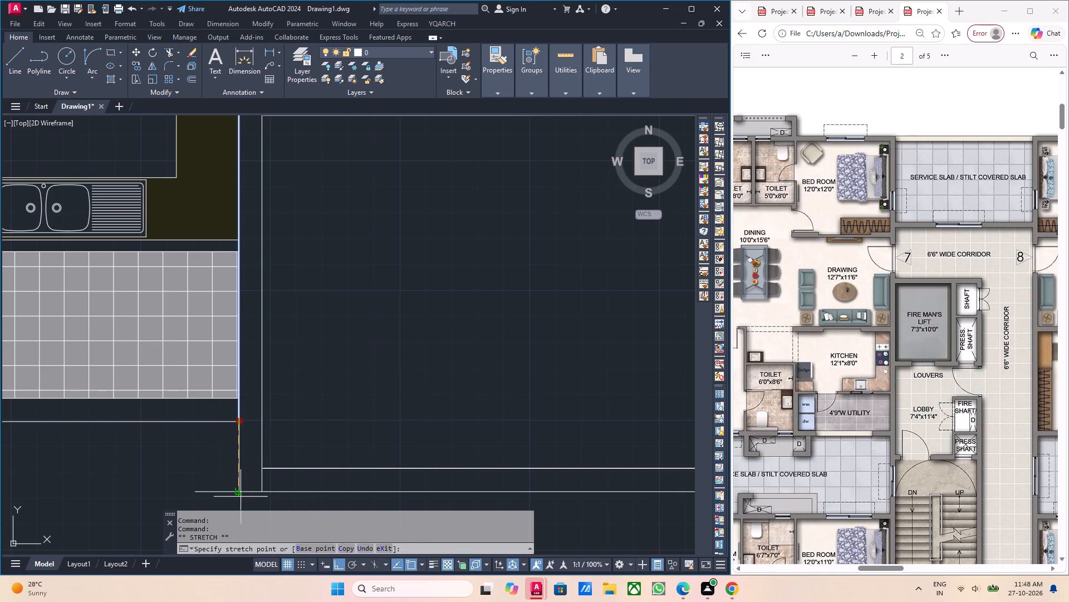
click(242, 489)
key(Escape)
Trim the overhang of the lower bottom lobby wall line beyond the outer vertical wall line.
scroll(248, 482, down, 2)
middle_drag(251, 484, 252, 462)
scroll(231, 469, up, 2)
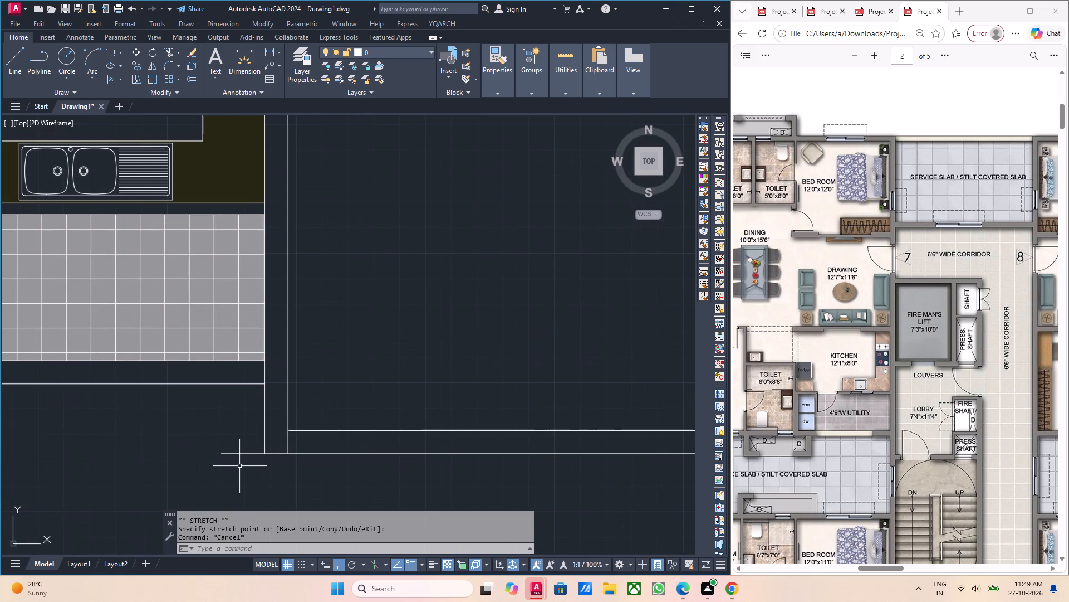
middle_click(244, 465)
key(r)
key(Escape)
key(t)
key(r)
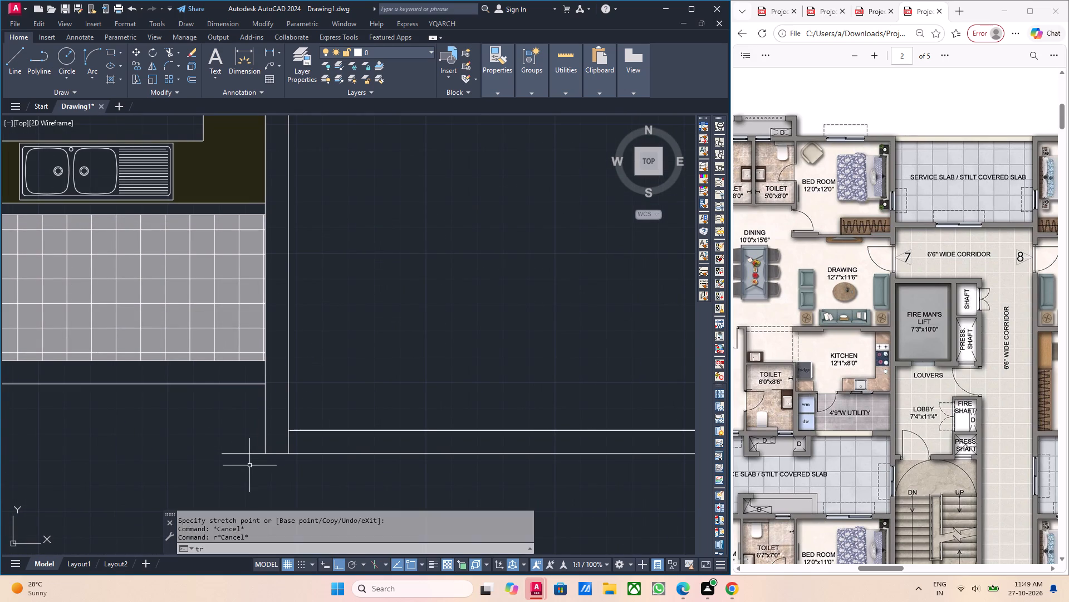
key(Return)
scroll(256, 463, up, 2)
drag(251, 458, 227, 443)
click(186, 399)
drag(207, 448, 214, 457)
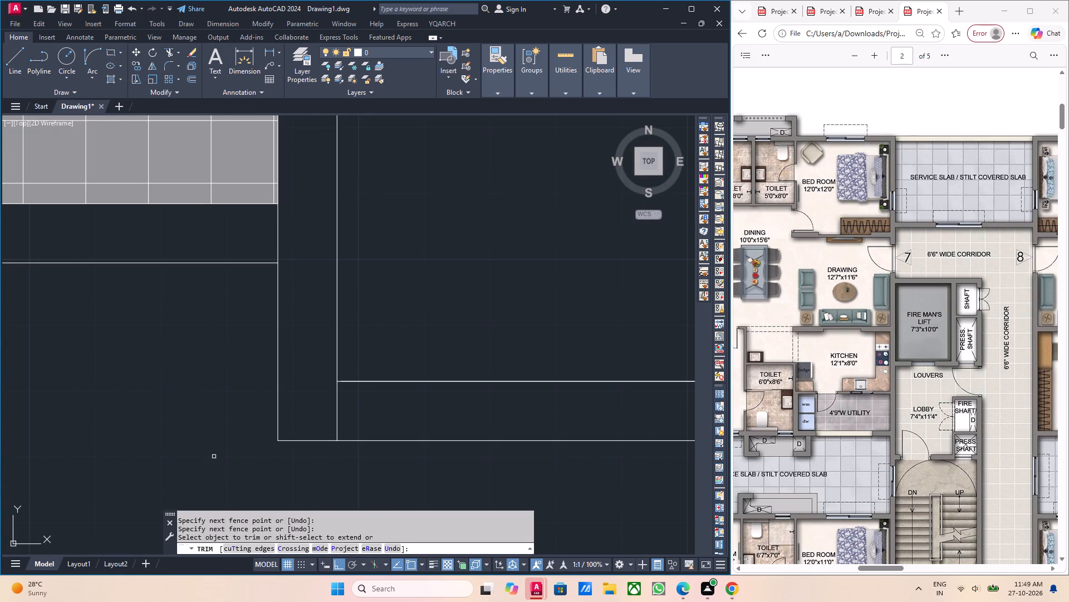
Trim the piece of the inner vertical wall line between the two bottom lobby wall lines.
scroll(213, 446, down, 3)
middle_drag(237, 458, 197, 468)
scroll(201, 448, up, 1)
click(205, 445)
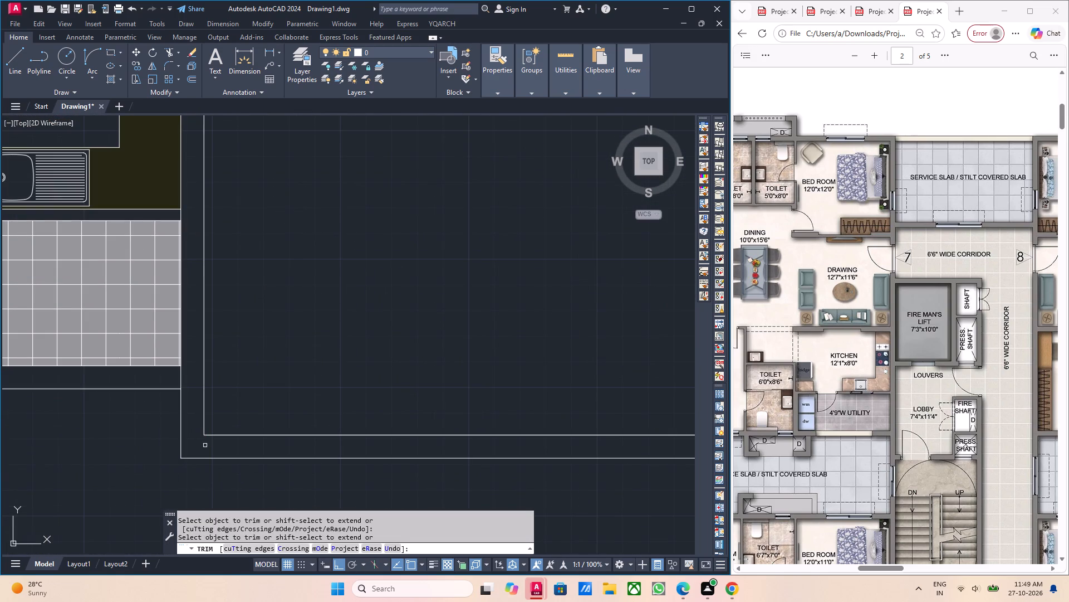
scroll(206, 444, down, 3)
middle_drag(271, 445, 232, 454)
scroll(232, 454, up, 1)
middle_drag(266, 452, 261, 455)
key(Escape)
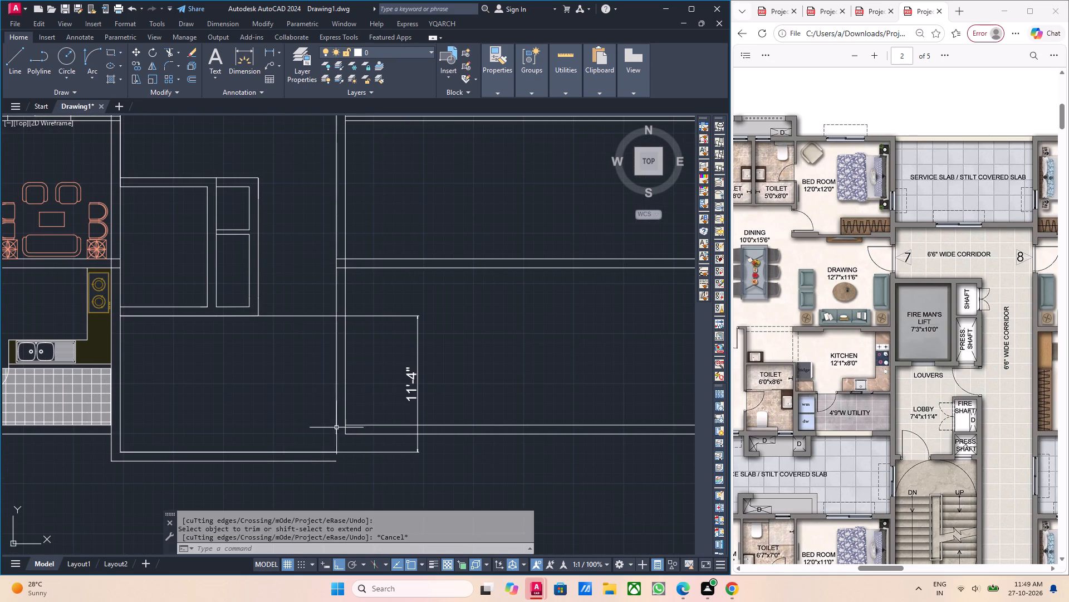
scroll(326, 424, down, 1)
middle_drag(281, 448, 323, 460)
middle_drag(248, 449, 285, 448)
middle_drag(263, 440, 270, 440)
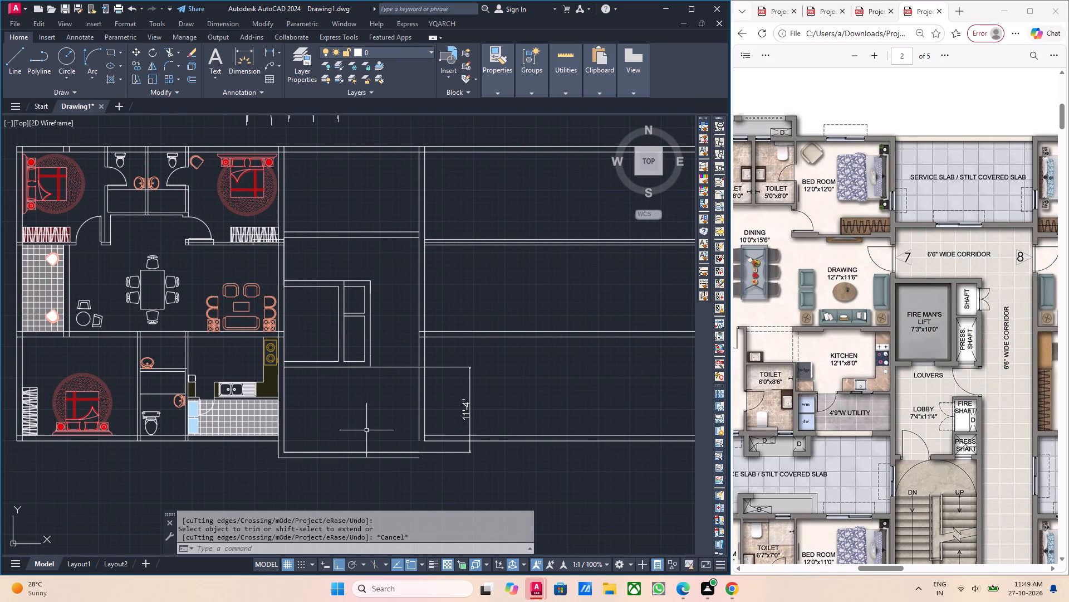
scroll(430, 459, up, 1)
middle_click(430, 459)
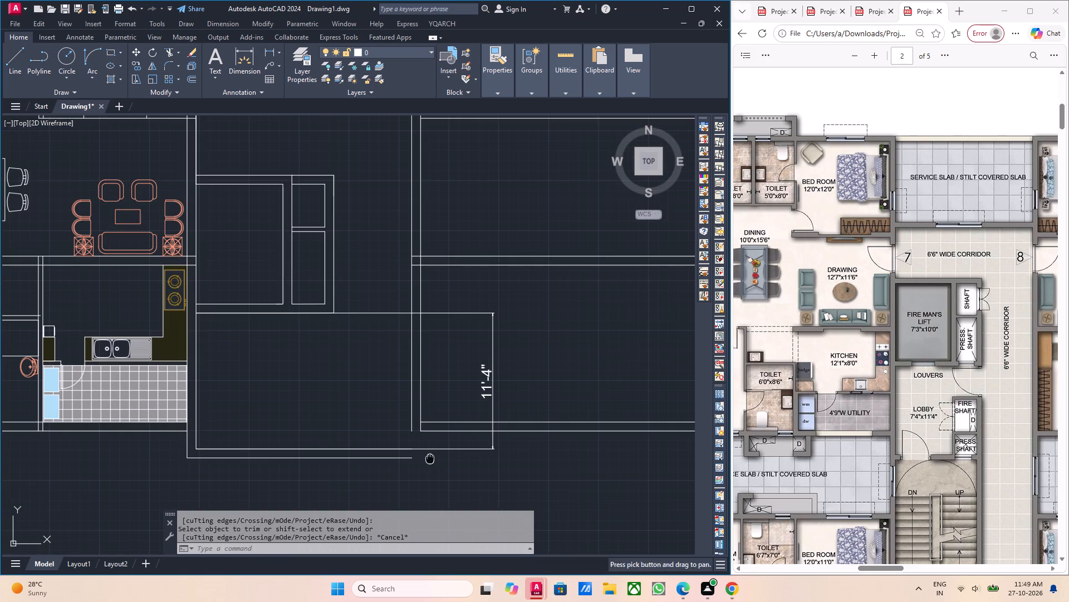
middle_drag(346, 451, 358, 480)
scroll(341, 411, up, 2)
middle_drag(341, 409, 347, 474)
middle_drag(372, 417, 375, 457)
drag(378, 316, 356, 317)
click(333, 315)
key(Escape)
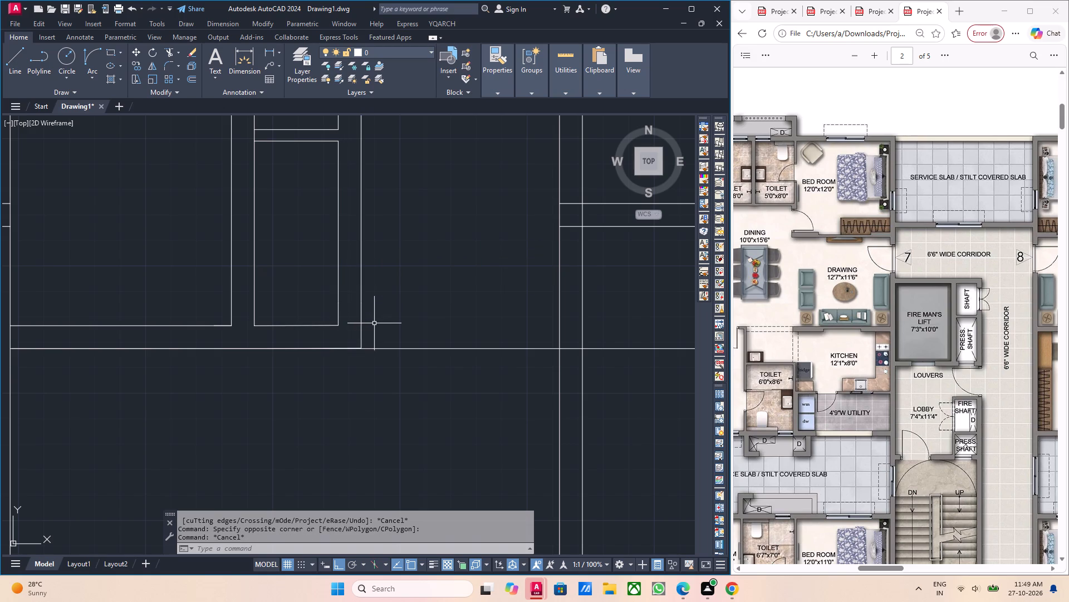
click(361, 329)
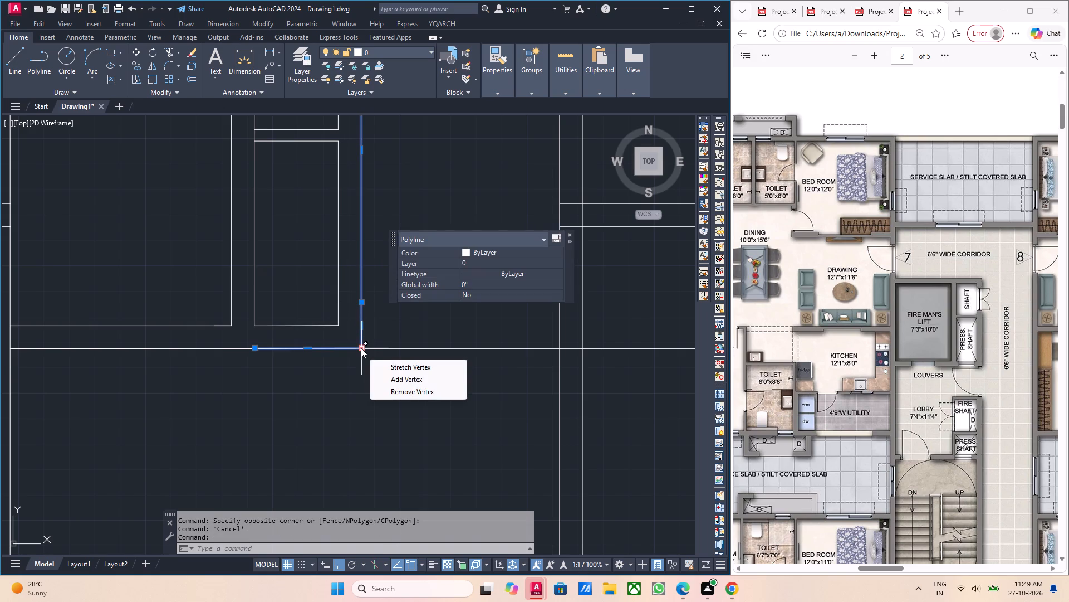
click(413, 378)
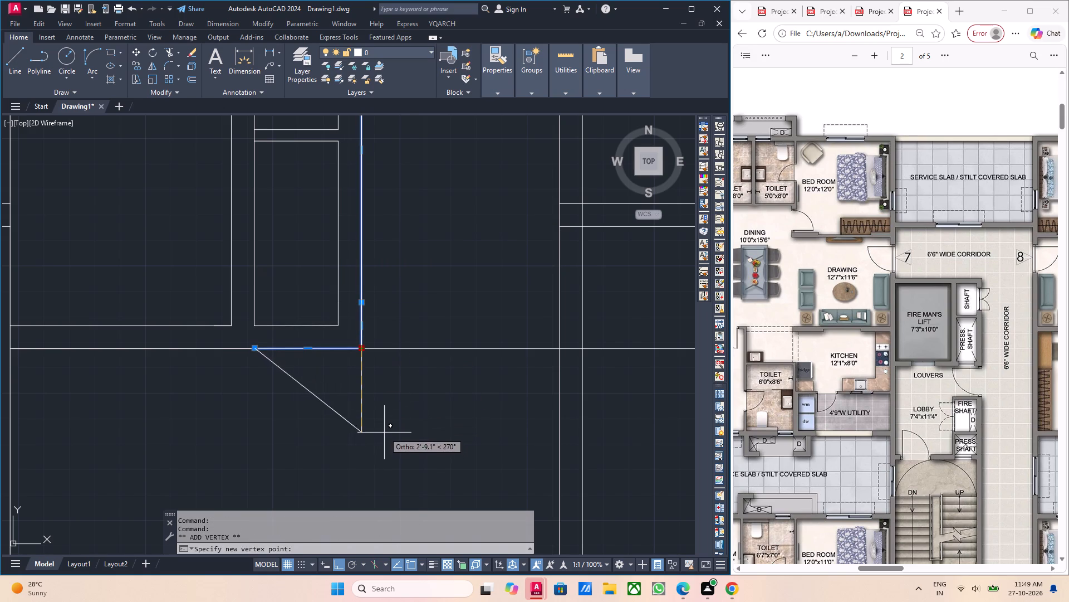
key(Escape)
Draw a vertical polyline from the outer lower corner of the shaft block down past both bottom lobby wall lines.
middle_click(377, 383)
text(pl)
key(Return)
click(364, 347)
scroll(383, 464, down, 3)
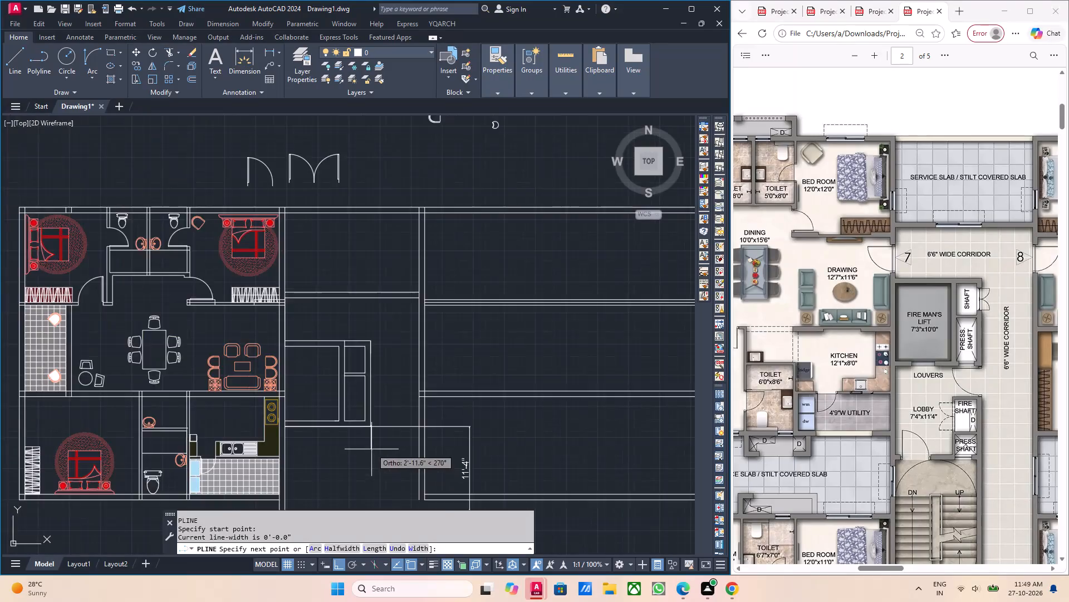
scroll(375, 462, up, 1)
middle_drag(369, 484, 369, 341)
click(371, 431)
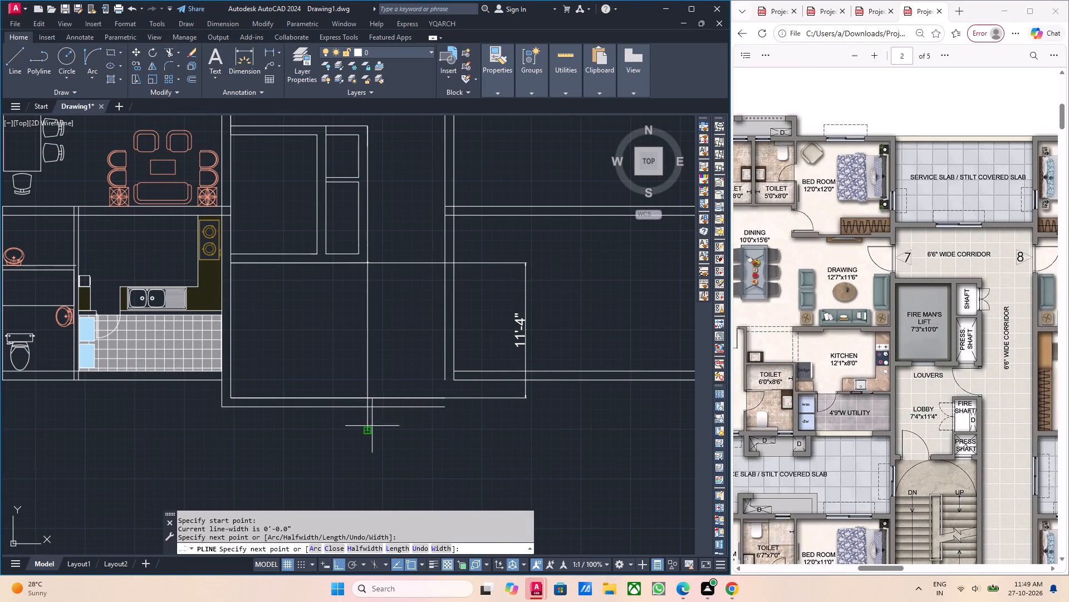
key(Escape)
middle_drag(356, 293, 385, 342)
middle_drag(359, 319, 369, 329)
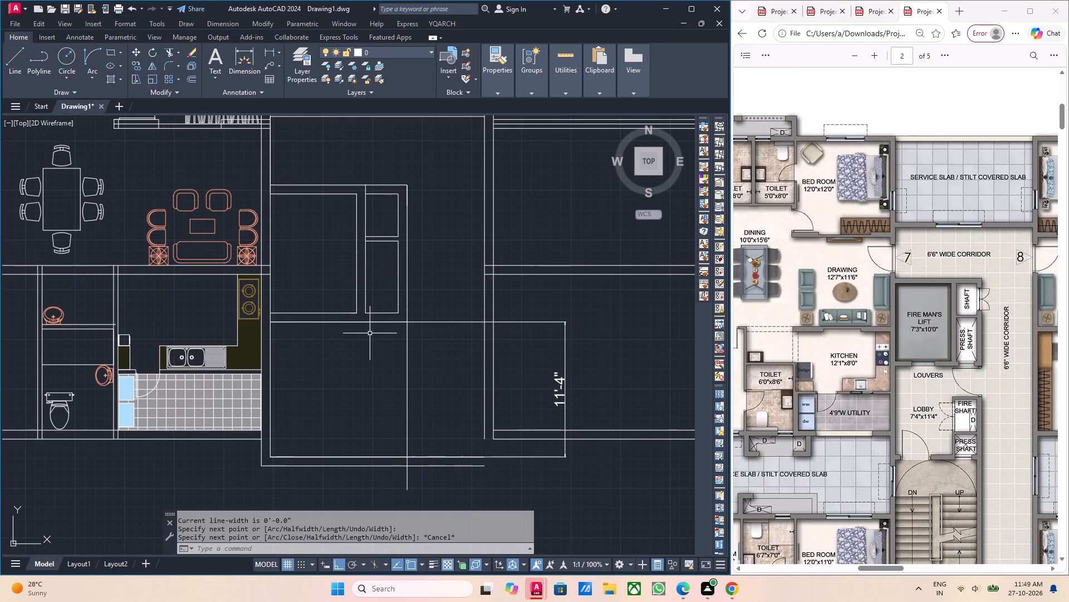
Draw a vertical polyline from the lower shaft's inner corner nearest the lift down past both bottom lobby wall lines.
key(space)
scroll(367, 322, up, 2)
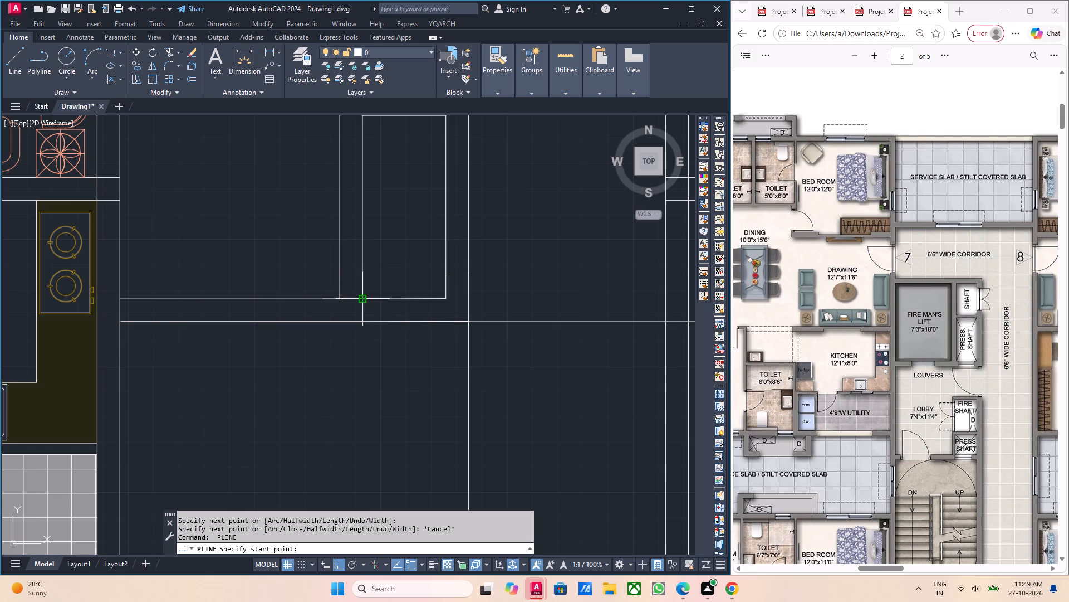
click(362, 304)
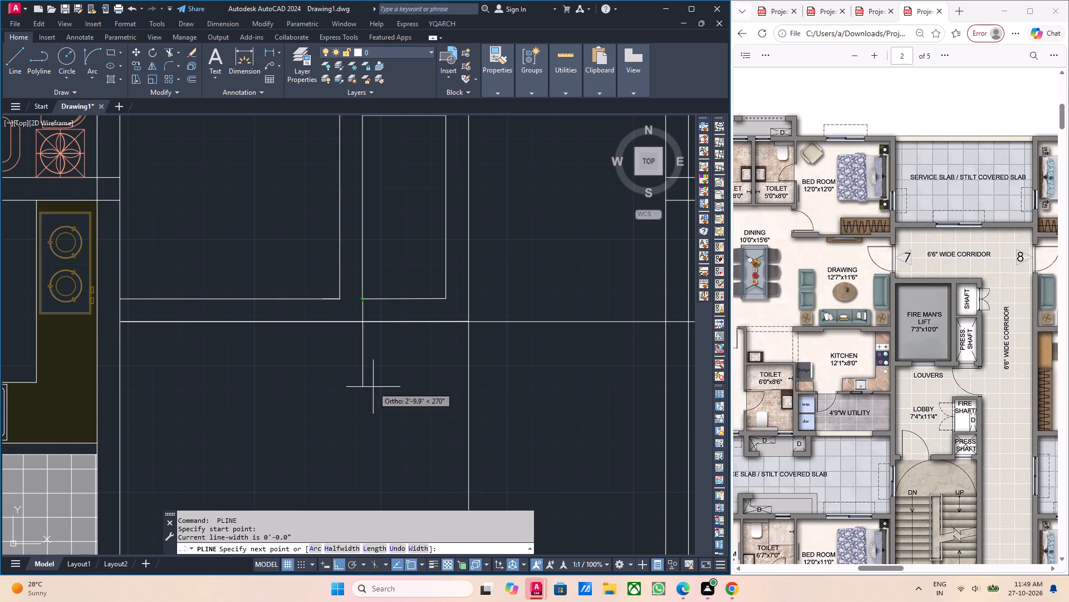
scroll(383, 418, down, 3)
scroll(385, 423, up, 1)
middle_drag(385, 423, 385, 331)
click(394, 453)
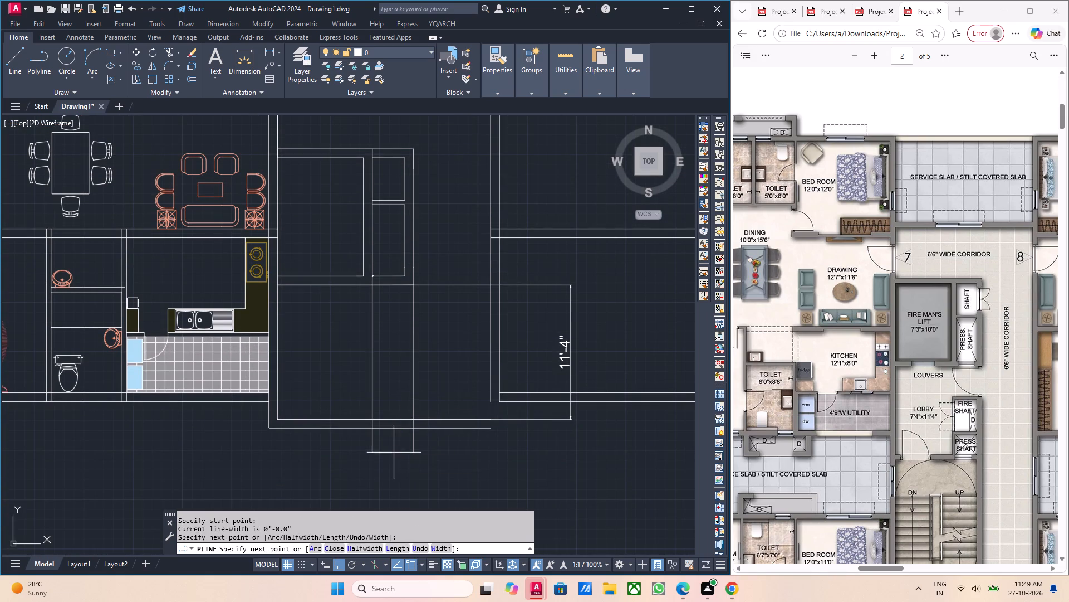
key(Escape)
middle_drag(420, 382, 433, 415)
Draw a vertical polyline from the lower shaft's inner corner on the corridor side down past both bottom lobby wall lines.
scroll(395, 325, up, 1)
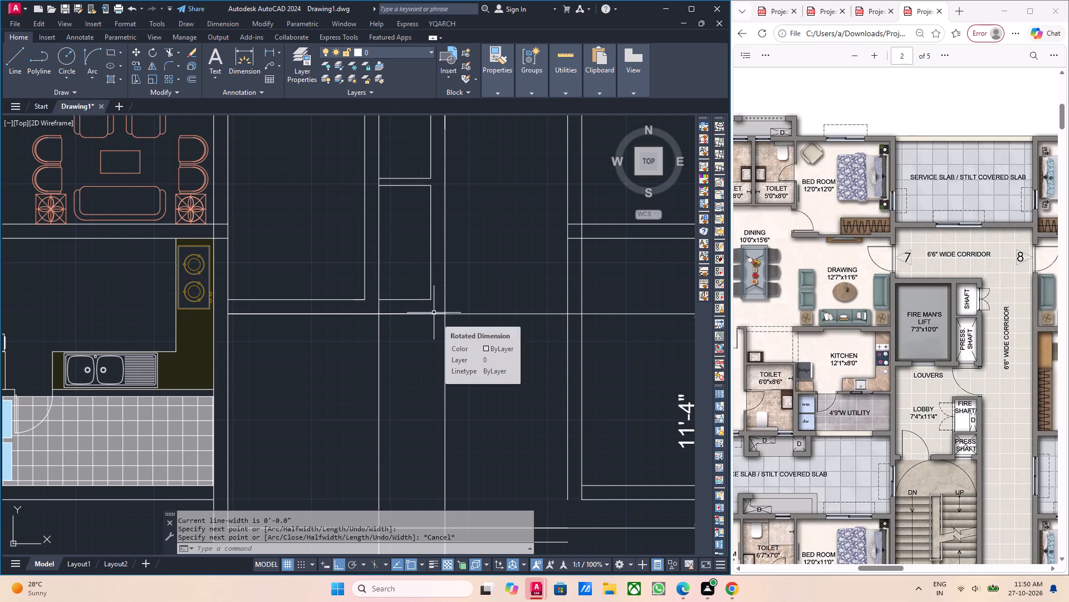
key(p)
key(l)
key(Return)
scroll(434, 313, up, 2)
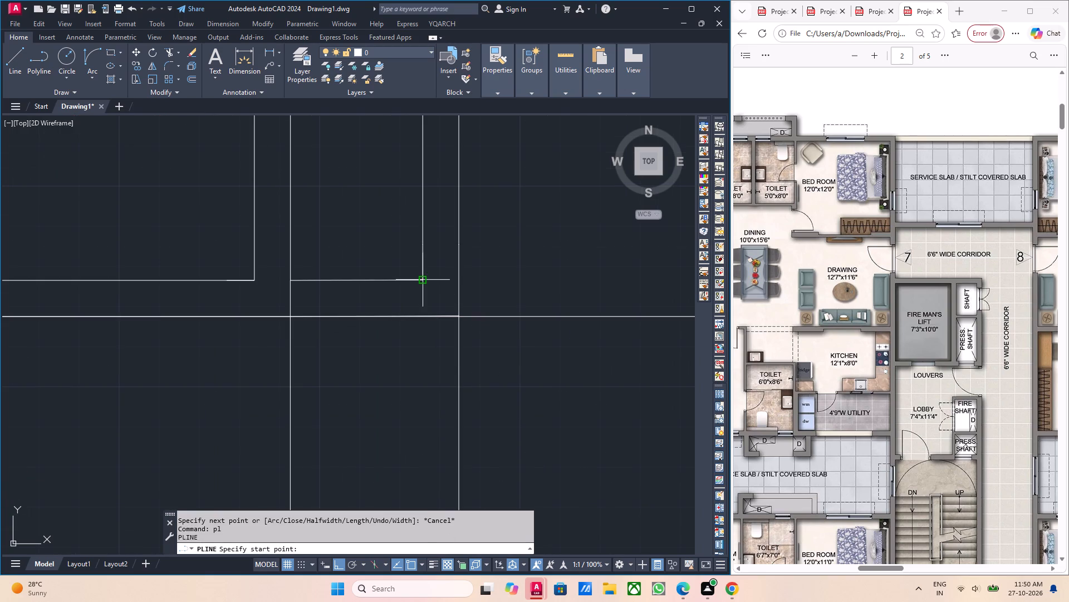
click(423, 278)
scroll(443, 353, down, 3)
middle_drag(428, 425, 428, 364)
click(429, 446)
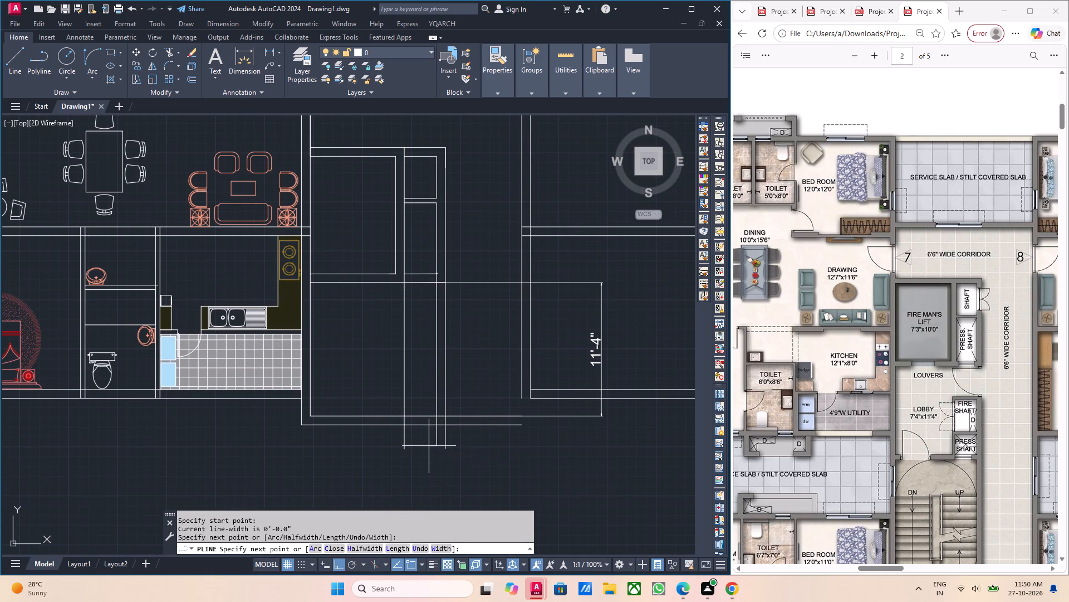
key(Escape)
middle_drag(434, 391, 440, 401)
middle_drag(417, 349, 425, 358)
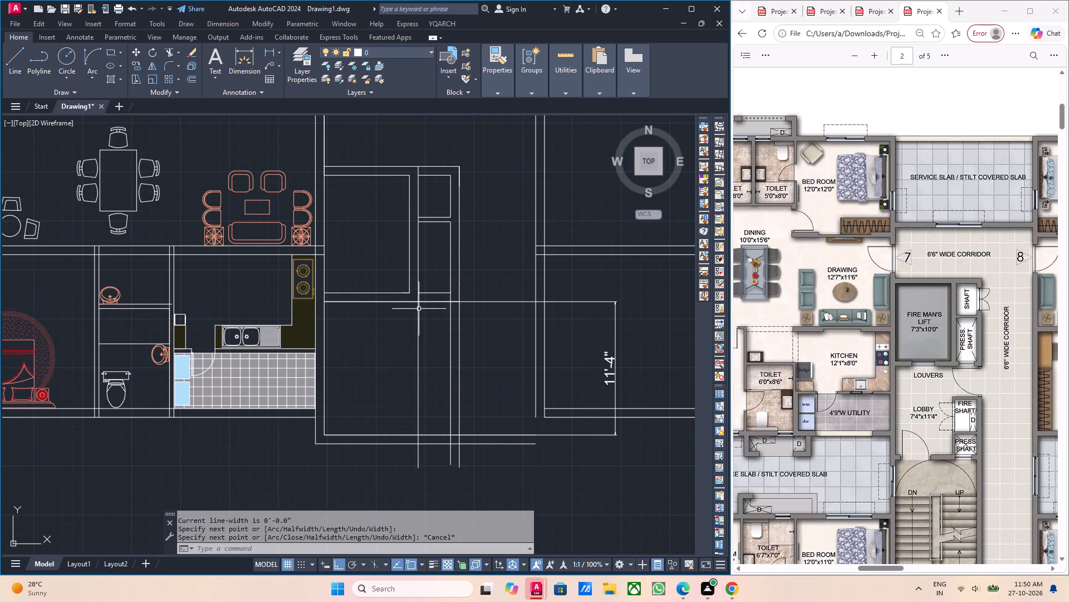
Offset the new vertical line under the shaft's lift-side corner by 4.5 inches into the lobby.
scroll(410, 302, up, 1)
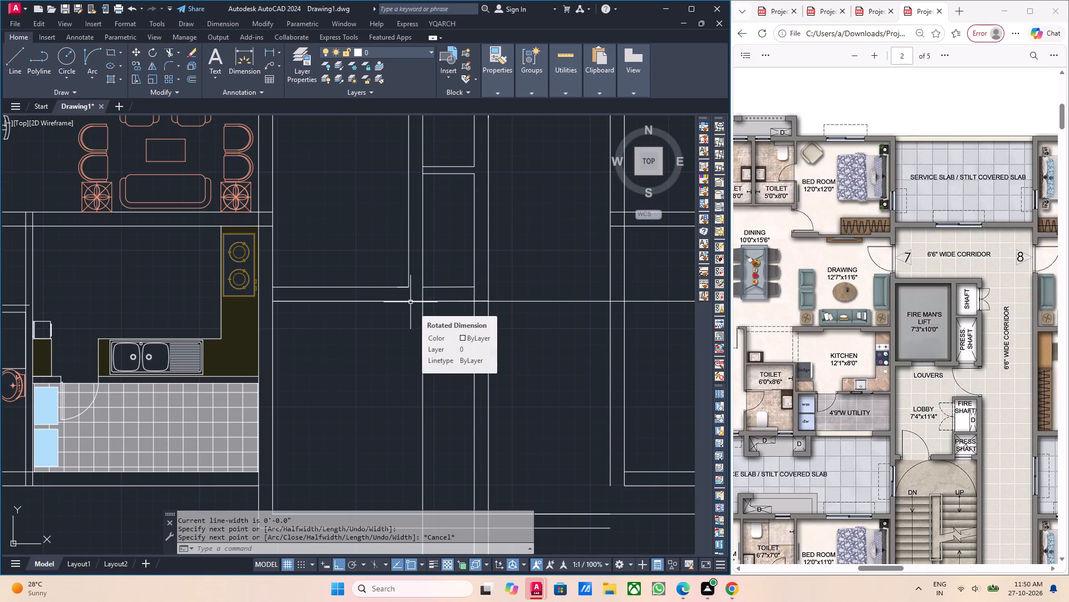
scroll(425, 321, up, 3)
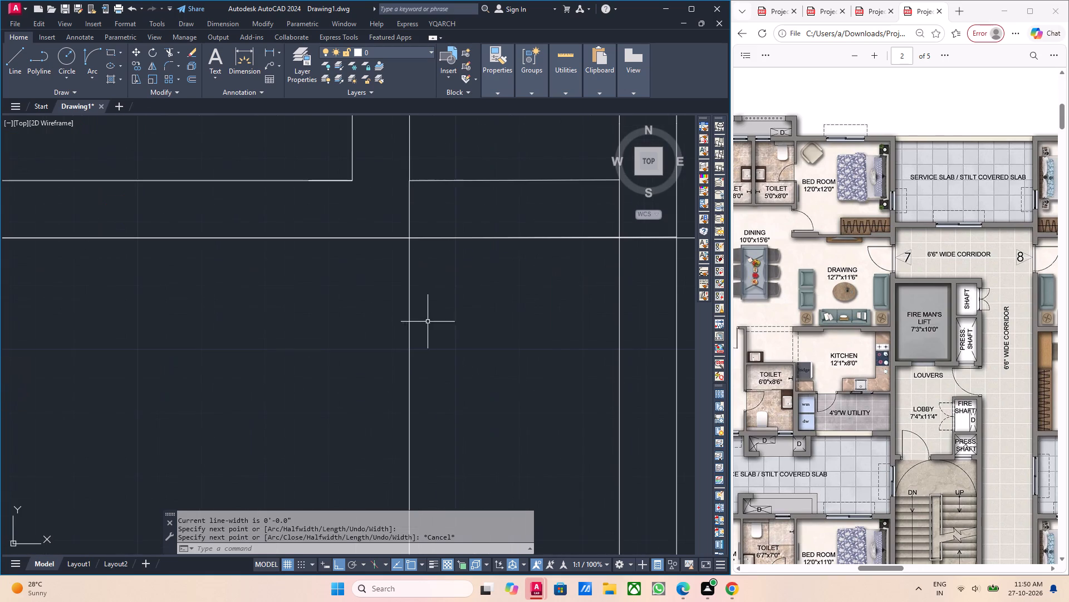
drag(437, 359, 409, 360)
click(369, 356)
scroll(448, 357, down, 3)
scroll(465, 364, up, 1)
middle_drag(478, 387, 477, 396)
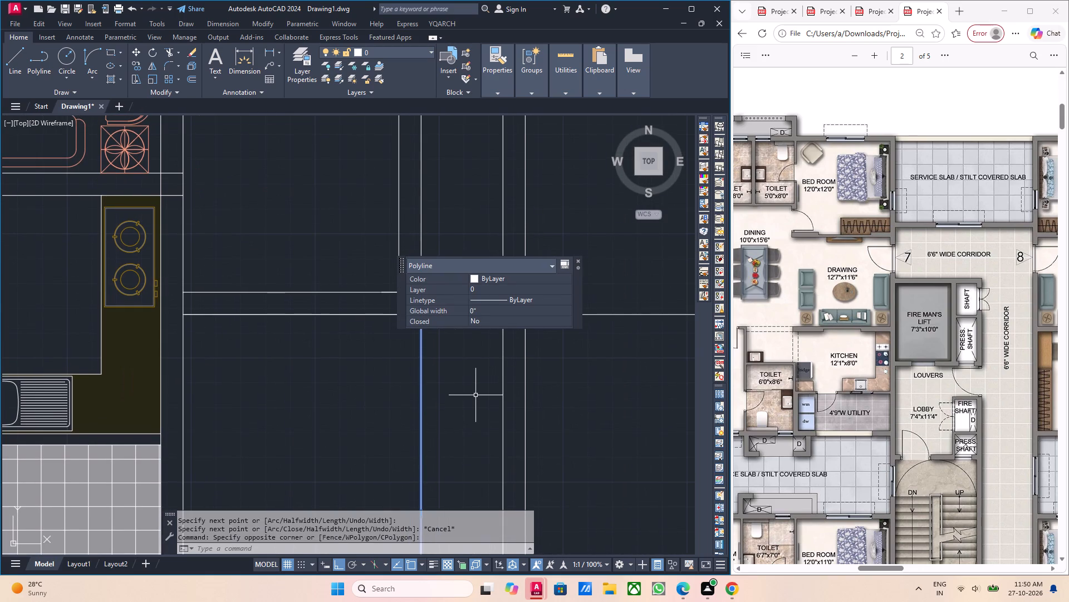
key(o)
key(Return)
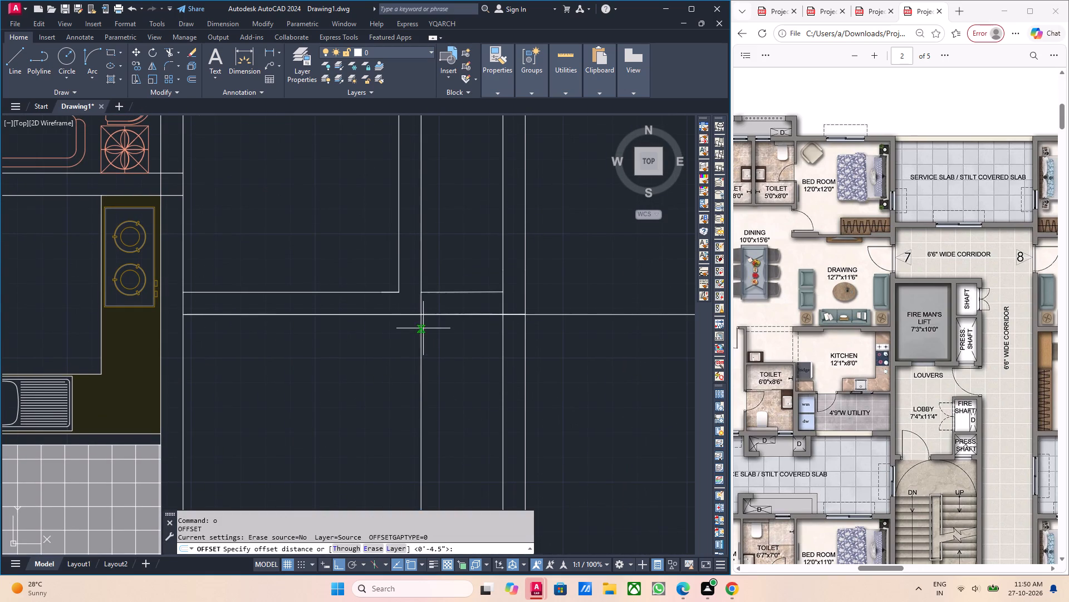
click(420, 315)
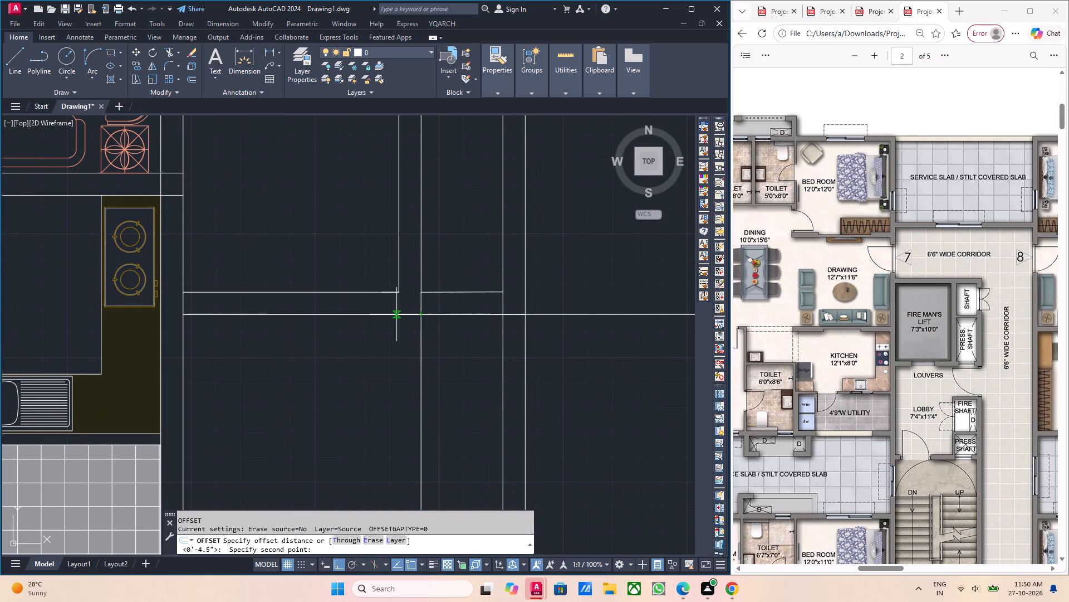
text(4.5)
key(Return)
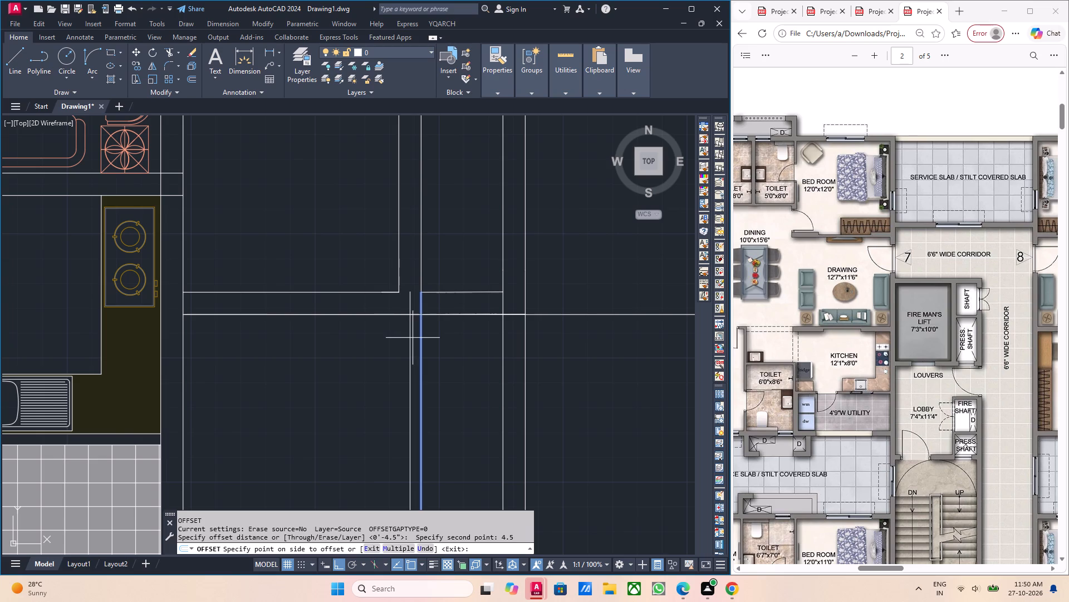
click(413, 339)
scroll(428, 372, down, 2)
key(Escape)
middle_drag(412, 389, 450, 404)
middle_drag(449, 343, 459, 373)
scroll(452, 348, up, 1)
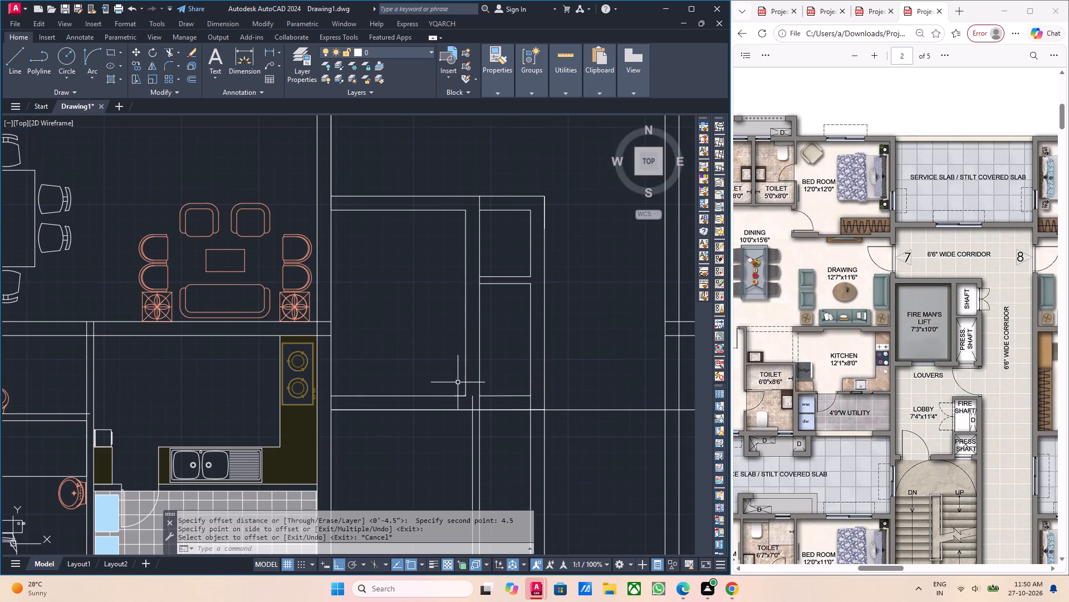
Examine the junction of the new vertical wall lines with the lobby's top wall below the shafts.
scroll(491, 395, up, 2)
middle_drag(476, 426, 472, 420)
middle_click(465, 415)
middle_drag(465, 448, 449, 440)
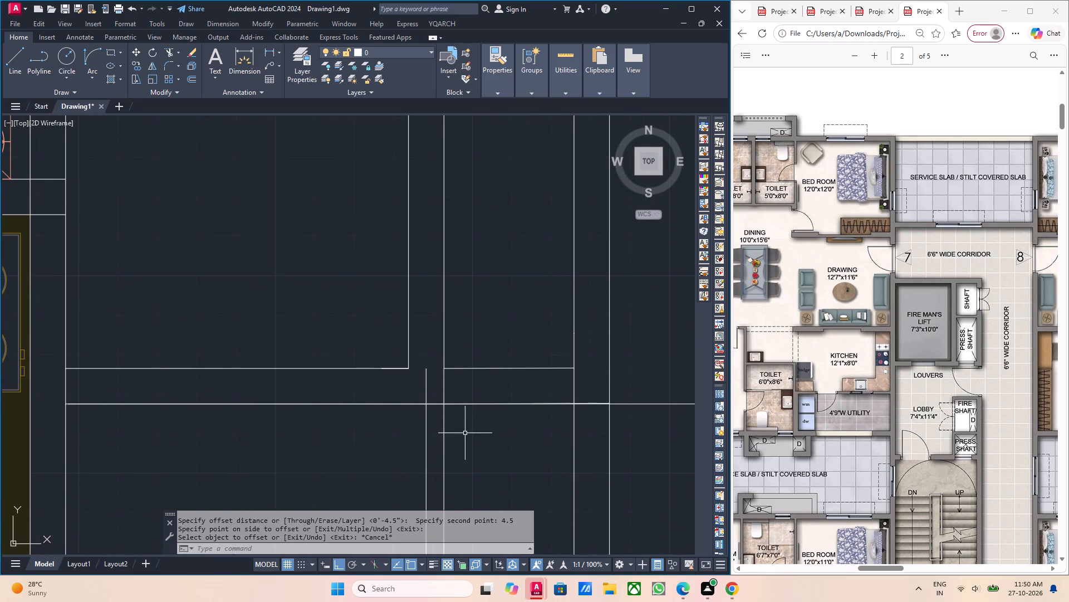
middle_drag(465, 432, 458, 416)
middle_drag(465, 430, 429, 278)
scroll(437, 302, down, 3)
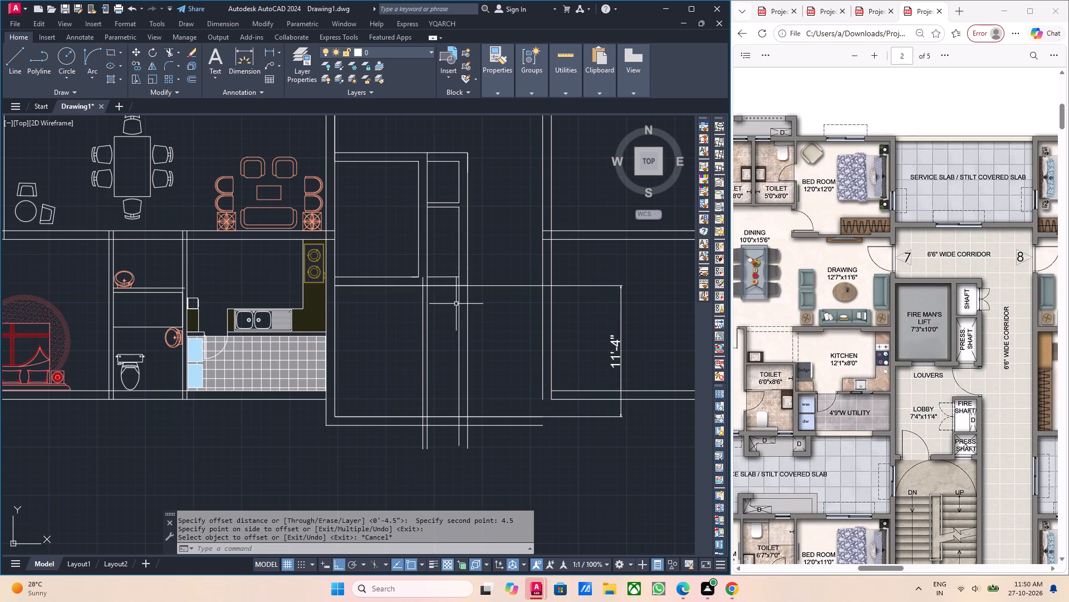
scroll(453, 309, up, 2)
middle_click(454, 309)
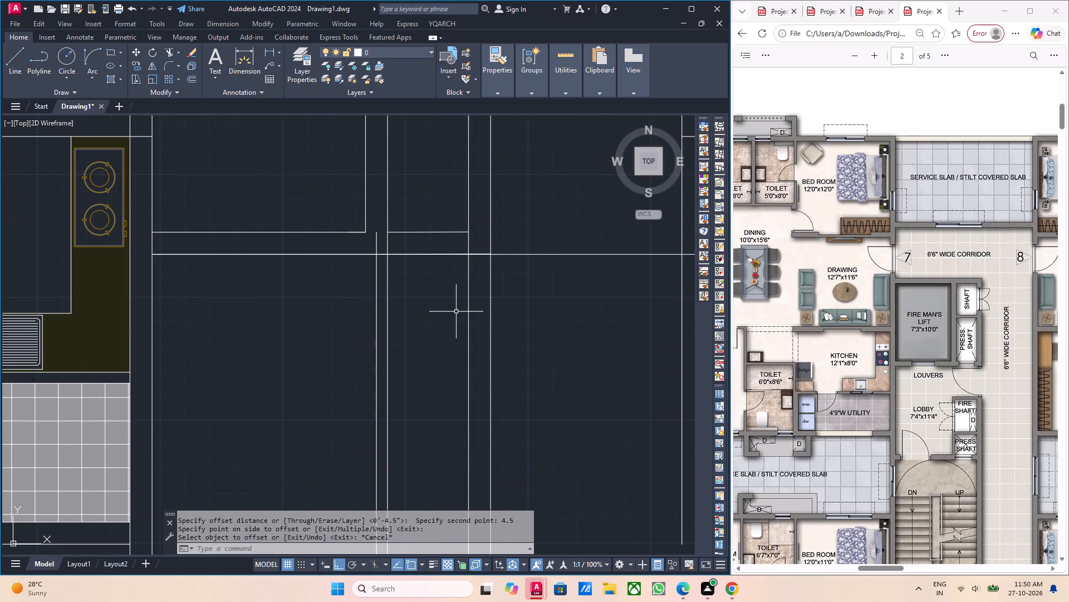
scroll(389, 307, down, 3)
Copy the 2'-6" toilet door beside the upper bedroom into the open lobby area below the lift.
middle_drag(391, 309, 413, 319)
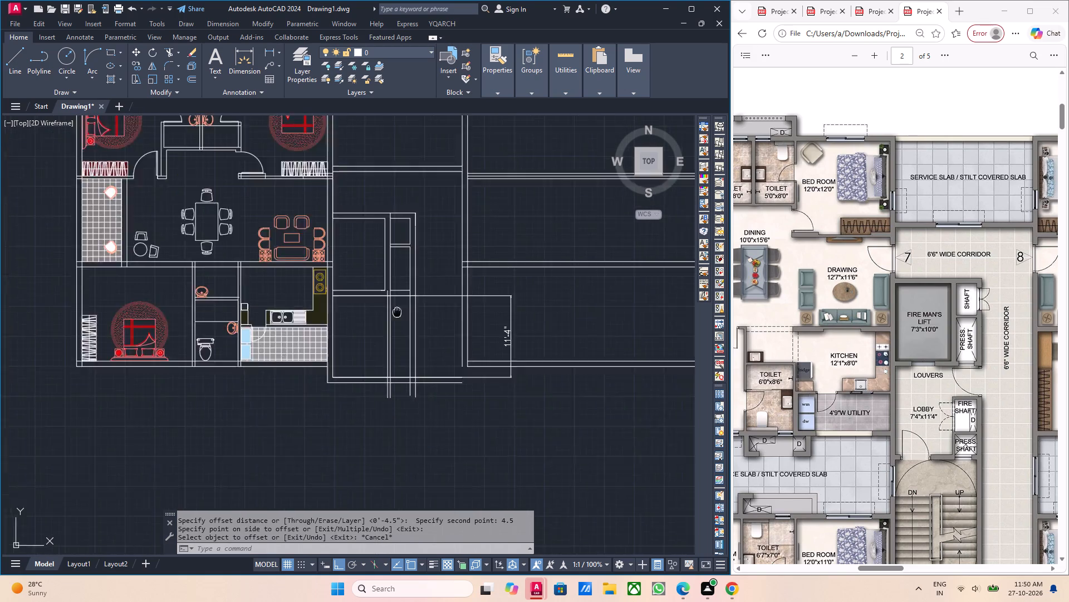
middle_drag(413, 319, 464, 334)
middle_drag(367, 322, 385, 357)
middle_drag(360, 333, 369, 358)
middle_drag(369, 331, 376, 349)
middle_drag(373, 336, 376, 349)
scroll(315, 259, up, 1)
click(342, 207)
middle_drag(450, 257, 438, 261)
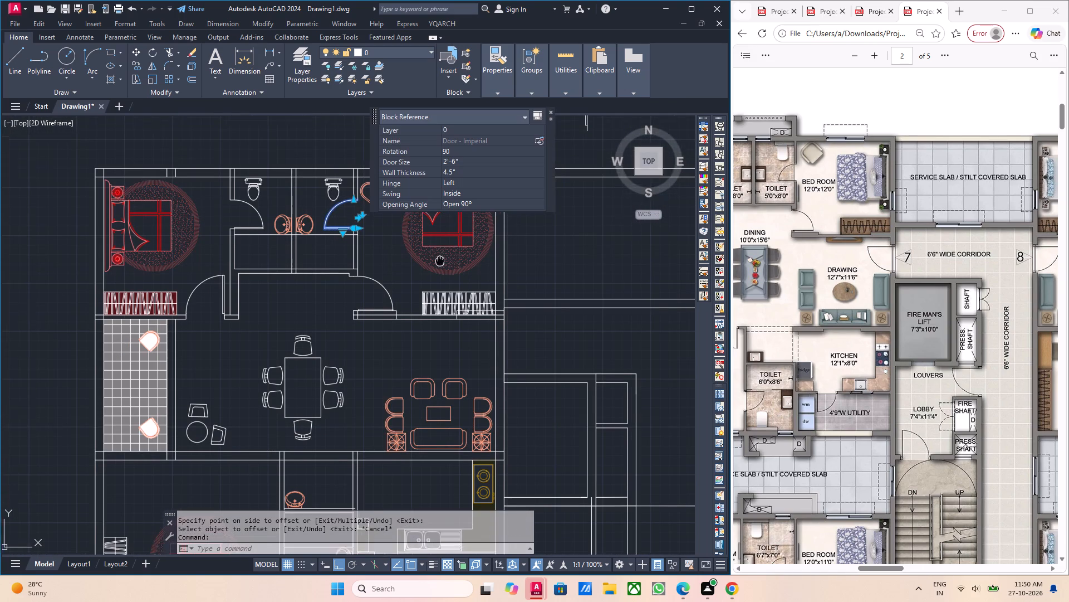
middle_drag(438, 261, 416, 265)
key(c)
key(o)
key(Return)
scroll(392, 212, up, 2)
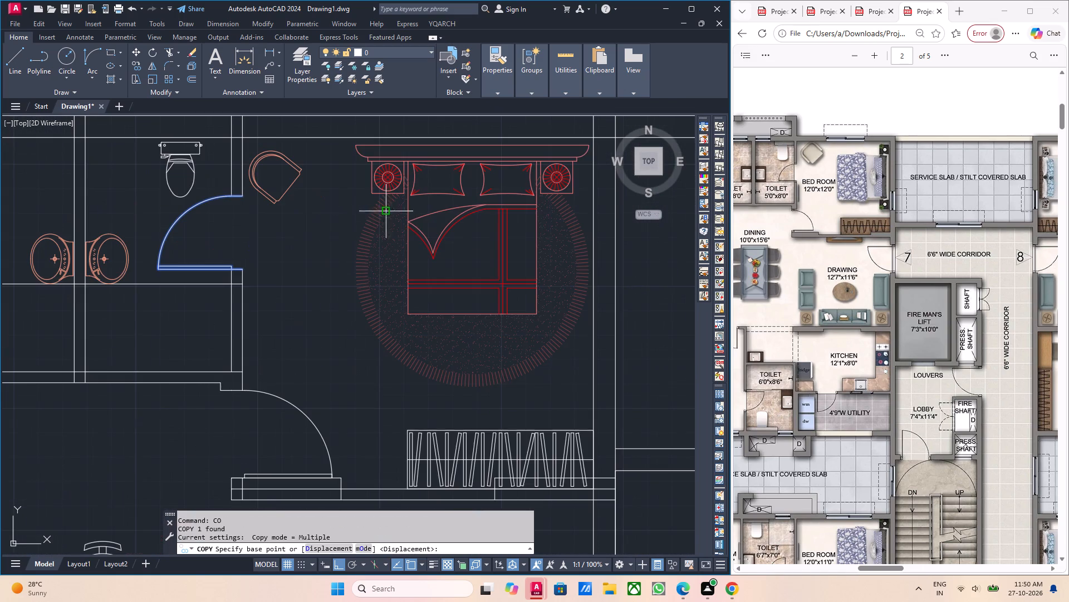
click(242, 196)
scroll(337, 380, down, 4)
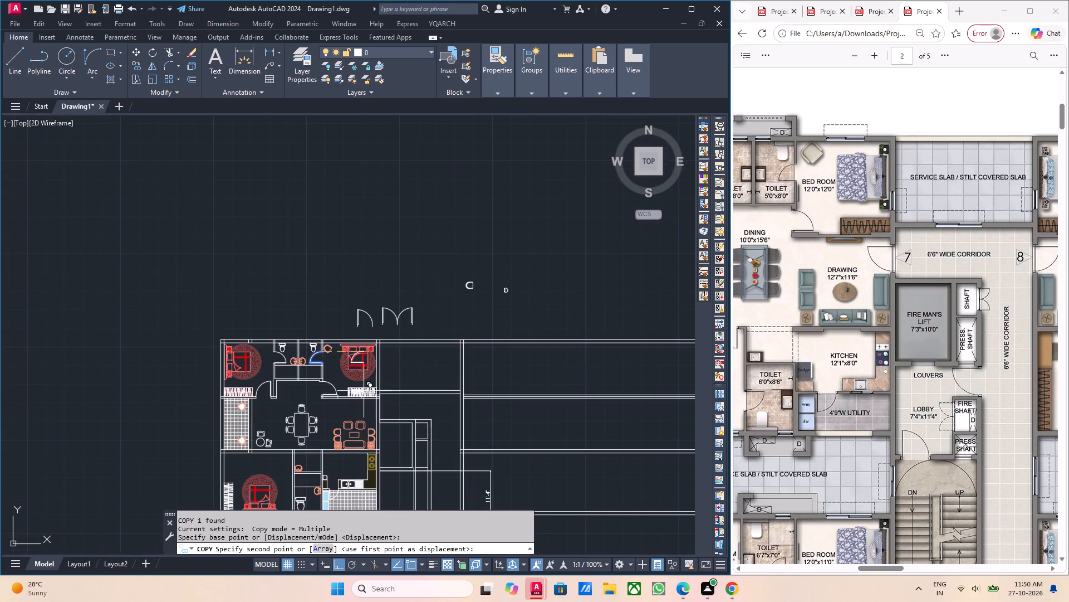
middle_drag(505, 467, 373, 321)
scroll(516, 407, down, 2)
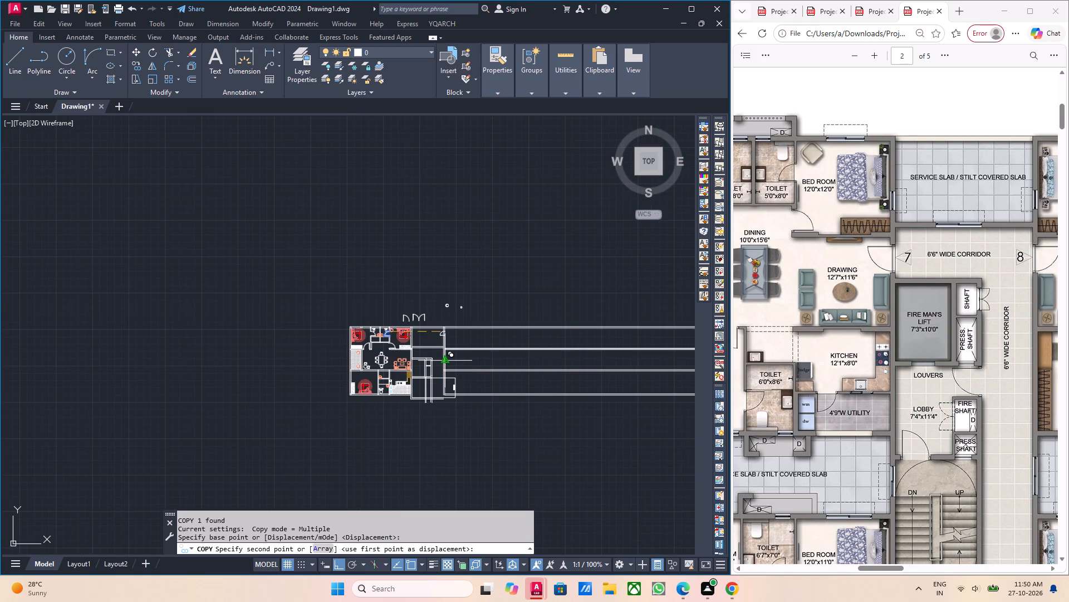
key(F8)
scroll(416, 395, up, 5)
middle_drag(450, 389, 462, 473)
scroll(466, 423, up, 1)
middle_drag(459, 361, 474, 449)
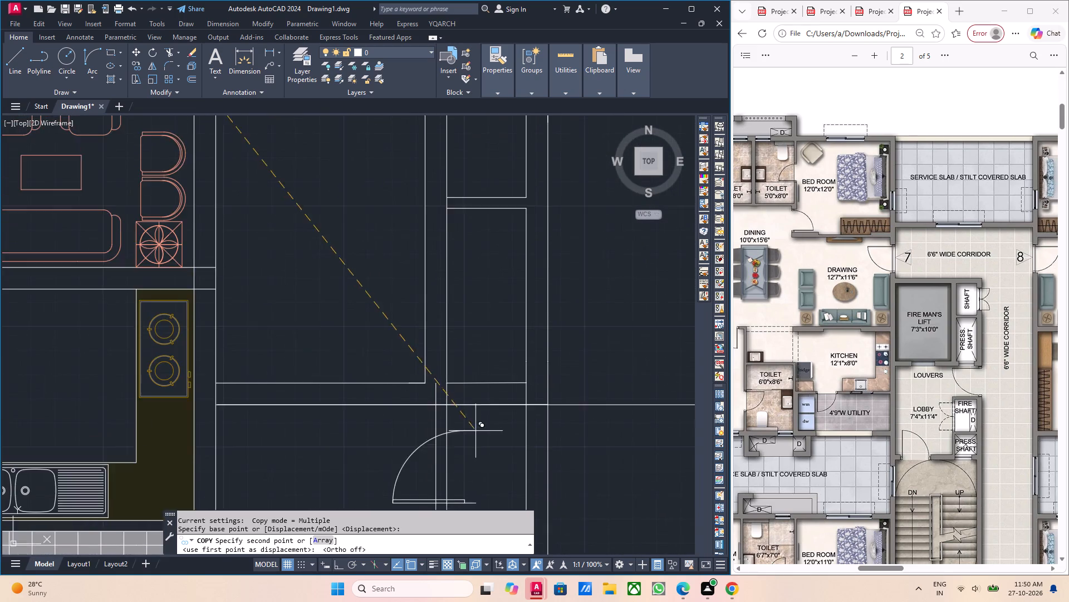
scroll(475, 423, down, 3)
middle_drag(479, 437, 462, 381)
click(428, 395)
scroll(432, 395, up, 2)
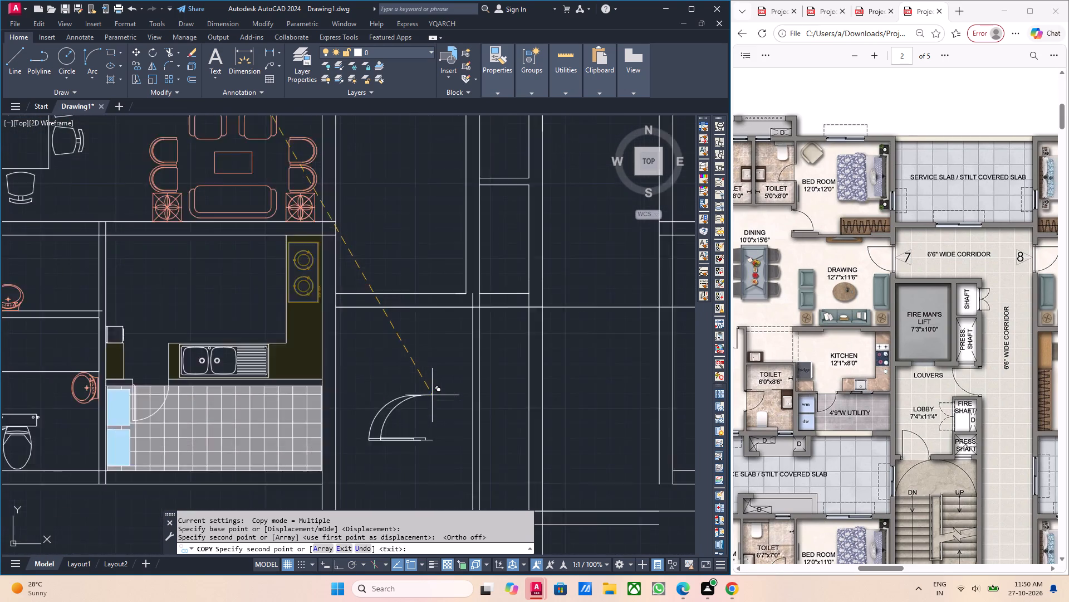
scroll(432, 395, up, 1)
key(Escape)
Mirror the copied lobby door about a vertical line through its jamb end, keeping the source door.
drag(426, 477, 395, 445)
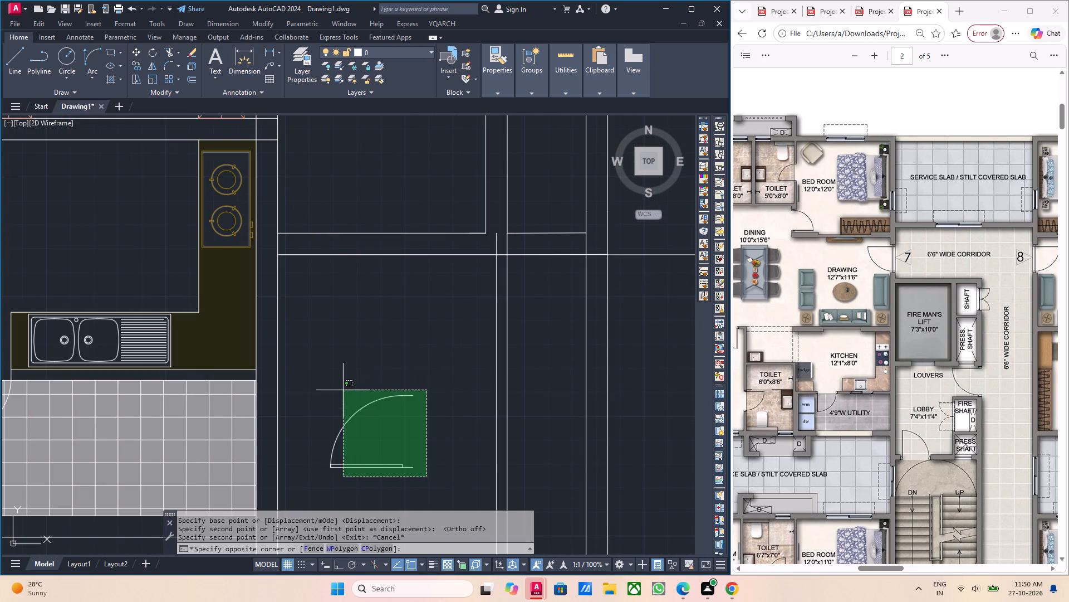
click(341, 390)
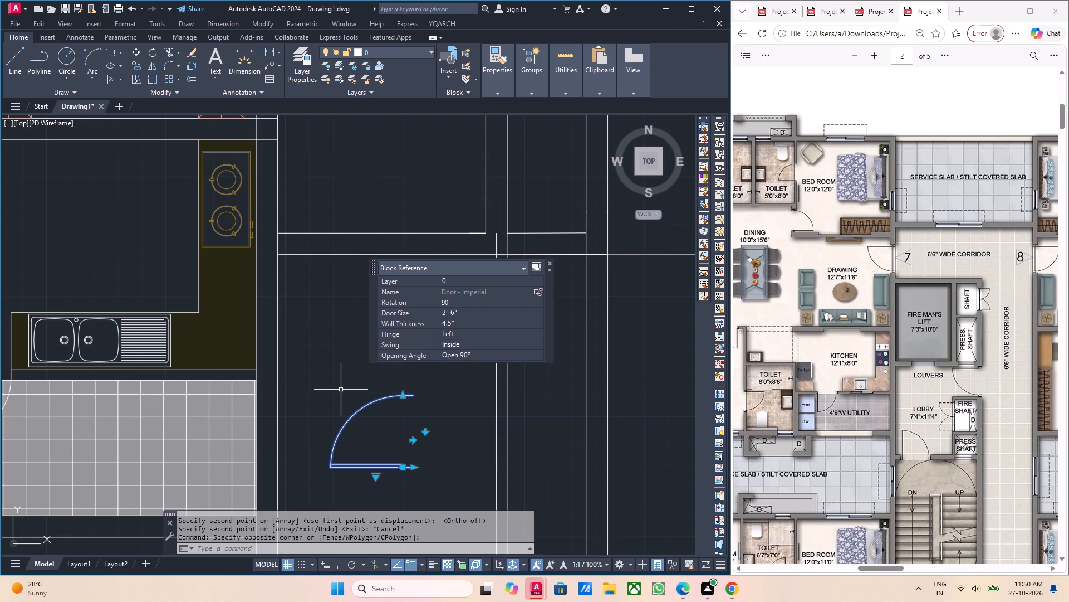
text(mi)
key(Return)
click(415, 470)
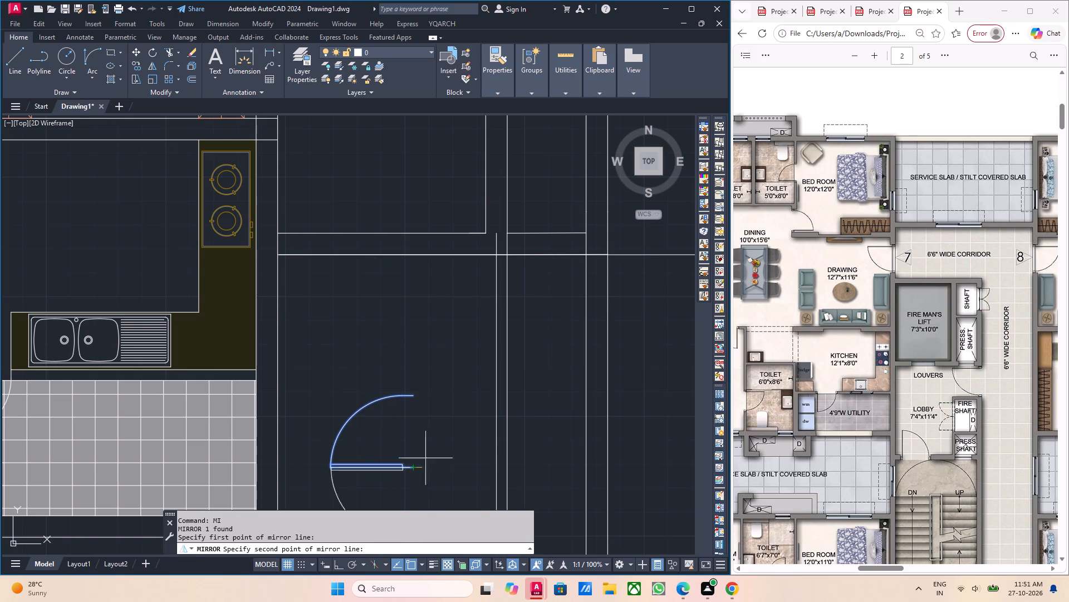
key(F8)
click(429, 411)
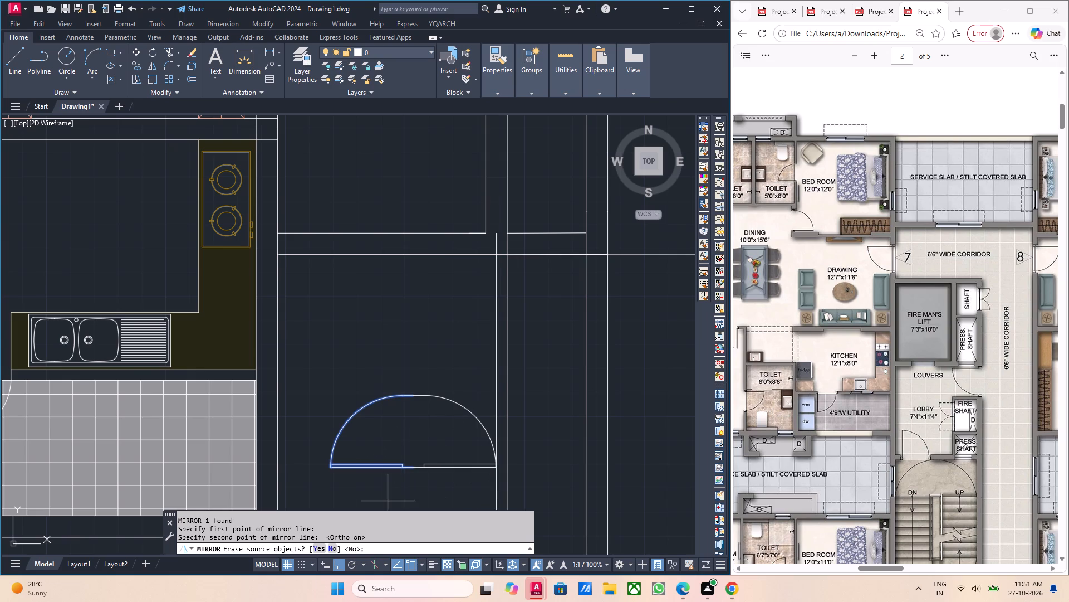
click(331, 548)
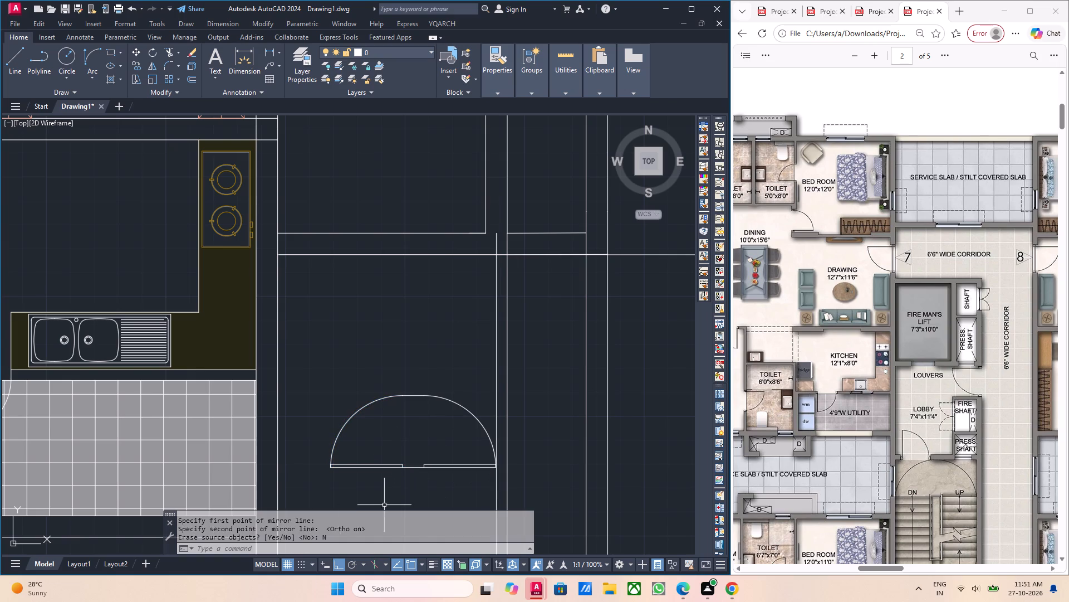
Delete the source door of the mirrored pair in the lobby.
drag(366, 491, 366, 473)
click(332, 448)
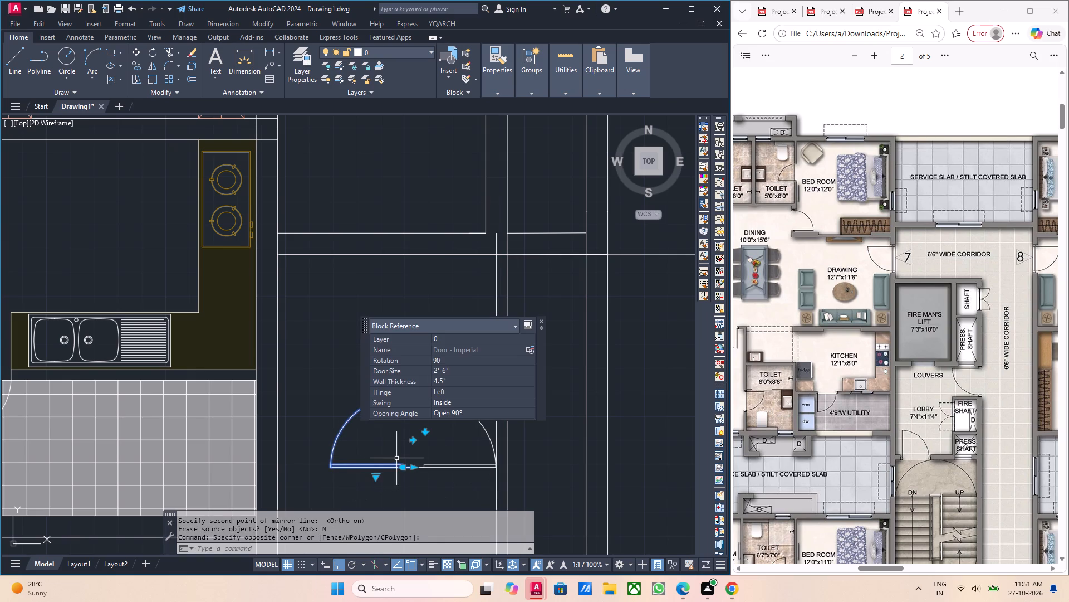
key(Delete)
Move the mirrored door horizontally about 8'-2" out of the lobby into the corridor beyond the shaft walls.
middle_drag(425, 462, 397, 406)
drag(419, 446, 408, 420)
click(378, 387)
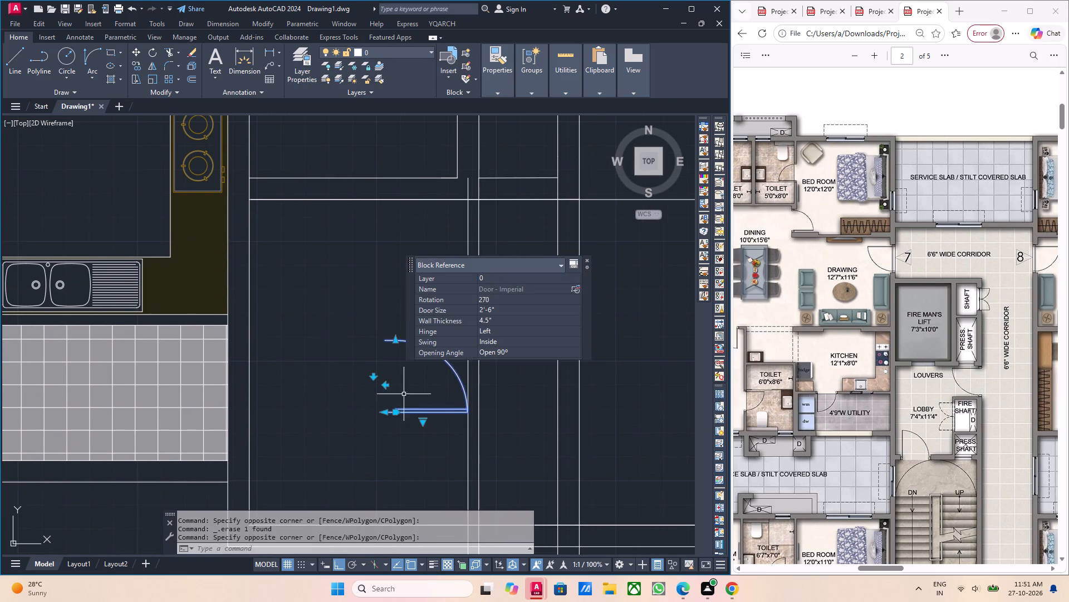
middle_drag(408, 401, 357, 401)
key(m)
key(Return)
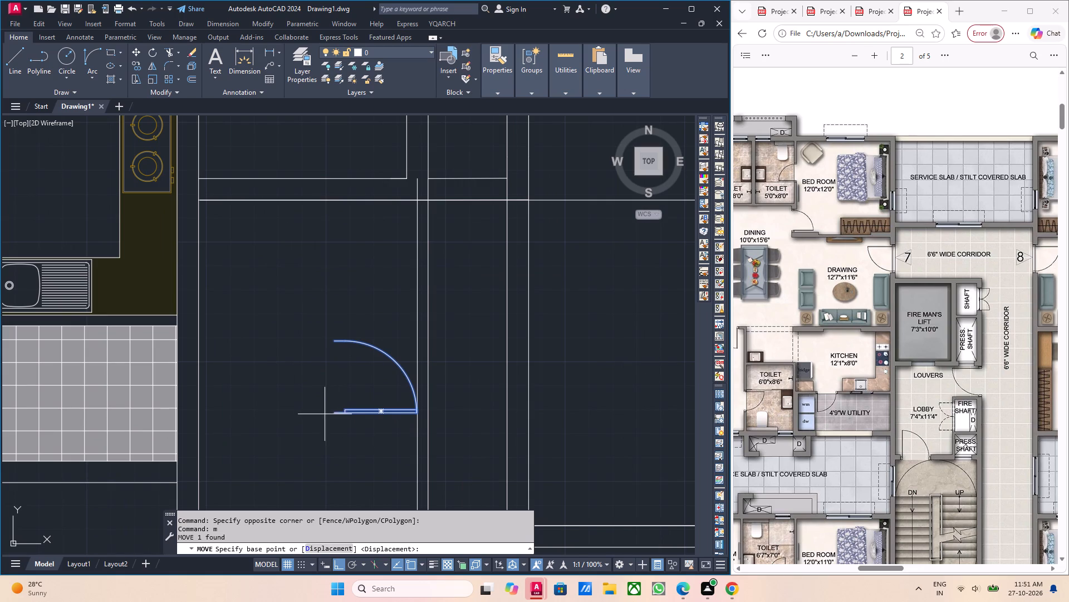
click(331, 412)
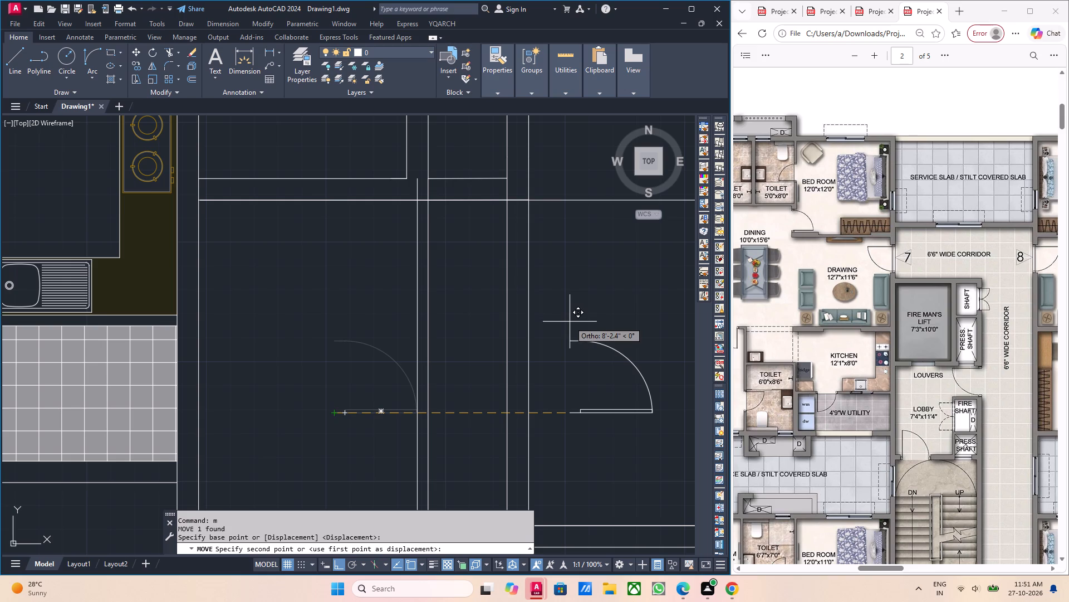
click(570, 322)
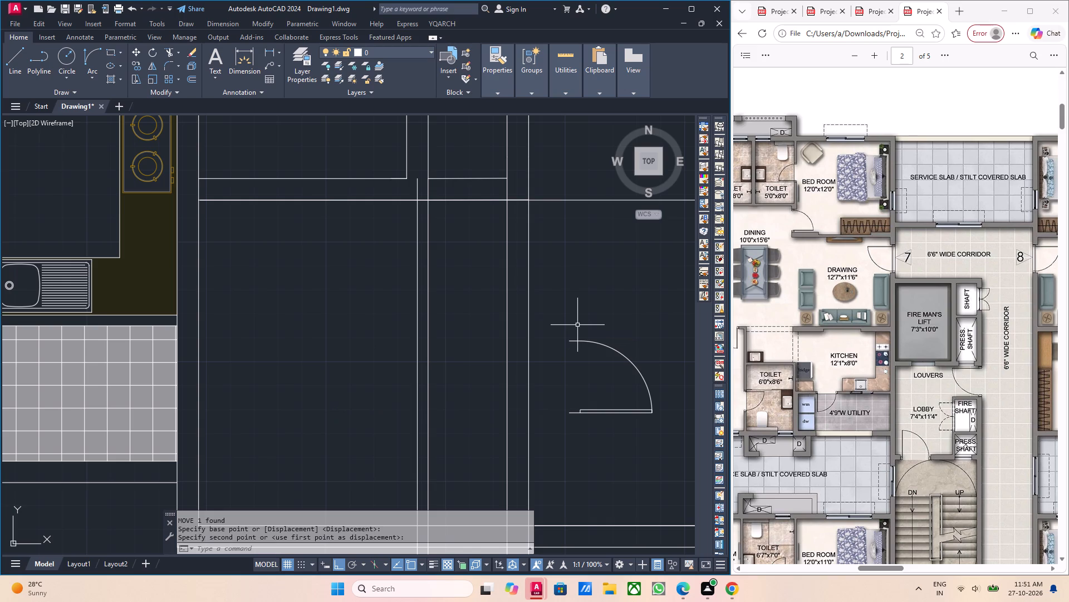
Mirror the corridor door about a horizontal line along its leaf, keeping the source door.
drag(612, 426, 606, 419)
click(594, 395)
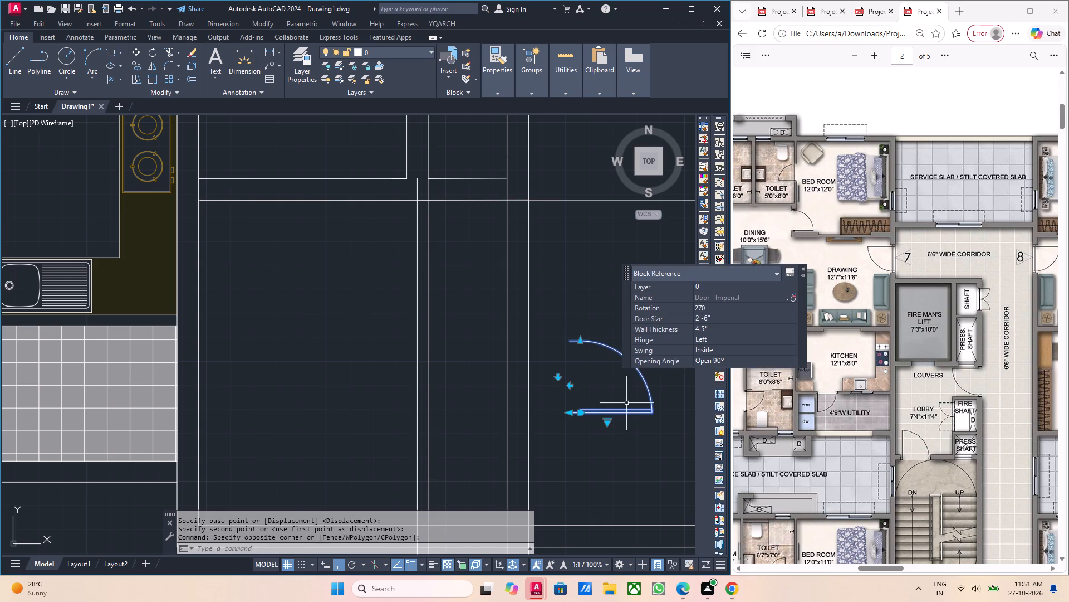
middle_drag(627, 405, 616, 408)
key(m)
key(i)
key(Return)
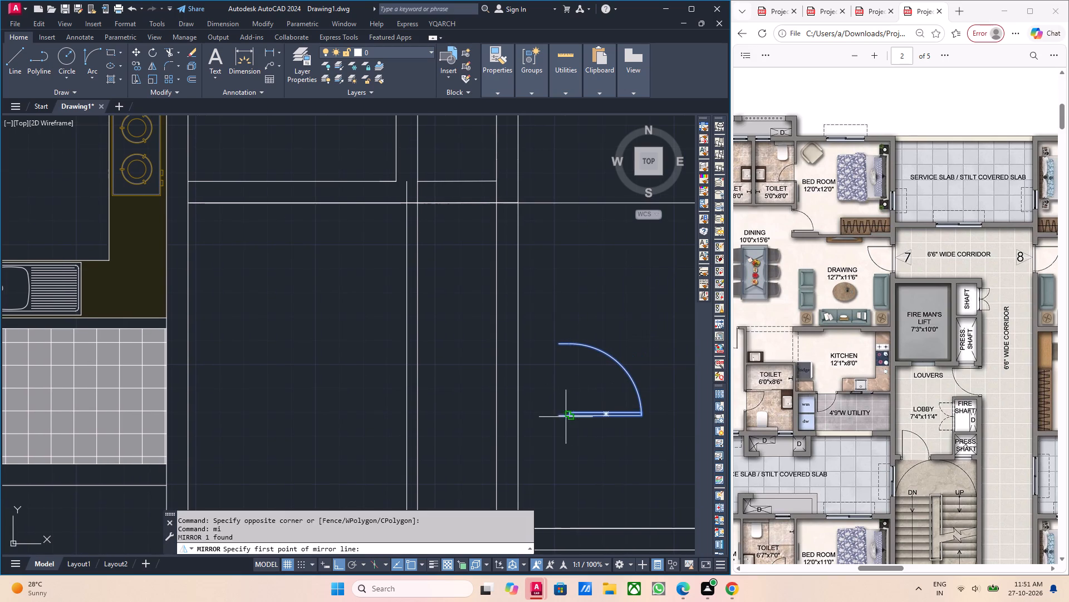
click(555, 417)
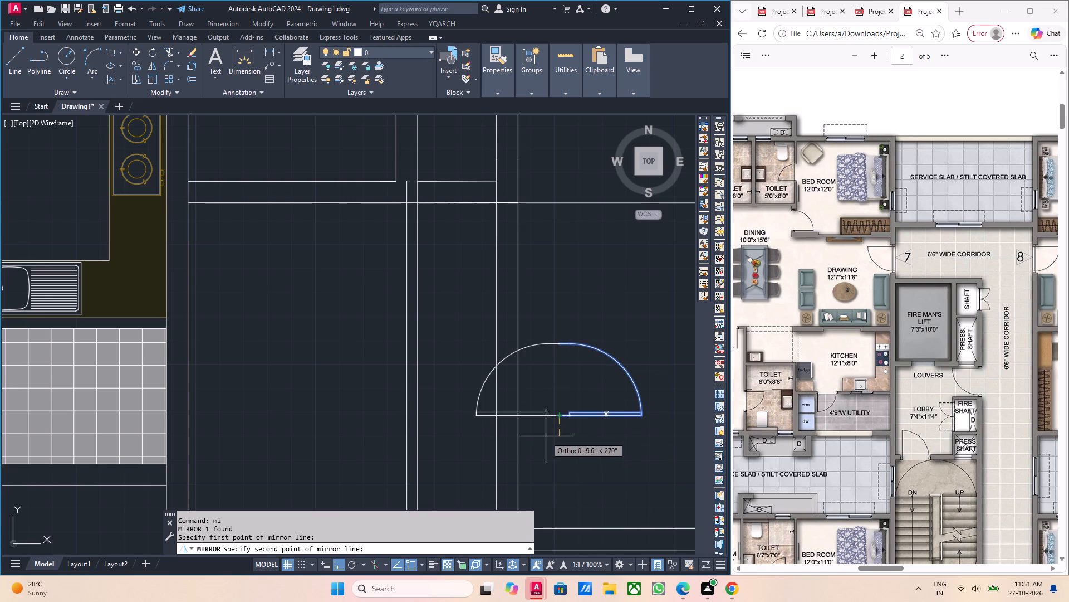
click(611, 446)
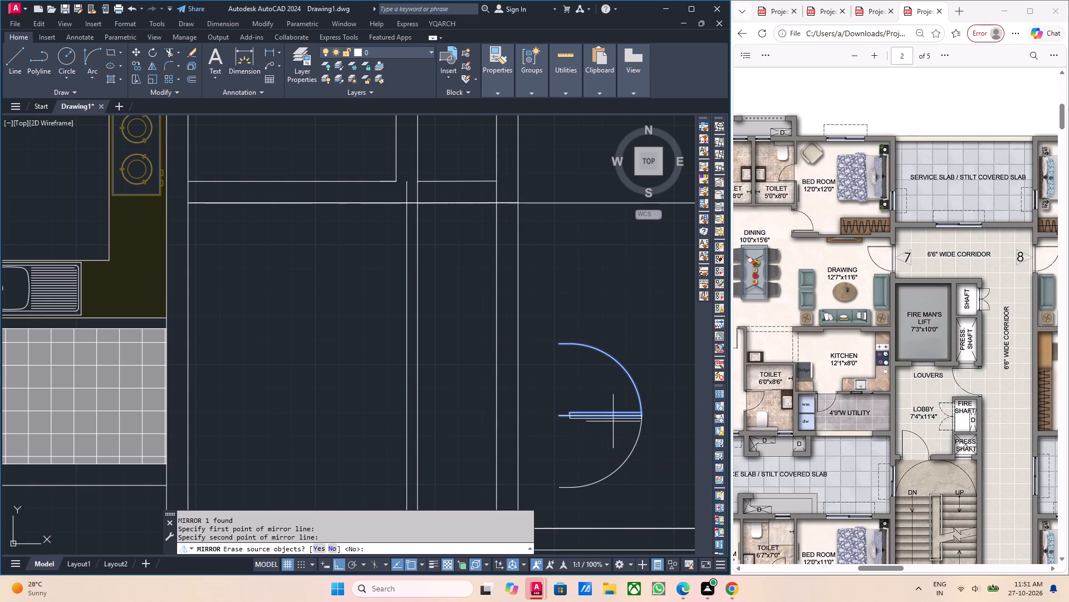
click(331, 545)
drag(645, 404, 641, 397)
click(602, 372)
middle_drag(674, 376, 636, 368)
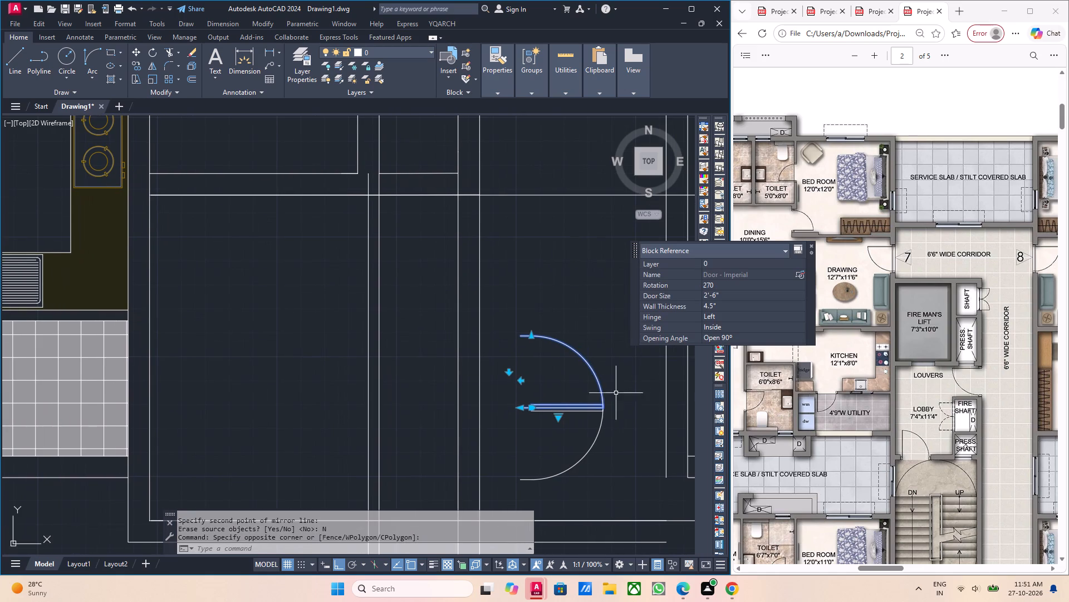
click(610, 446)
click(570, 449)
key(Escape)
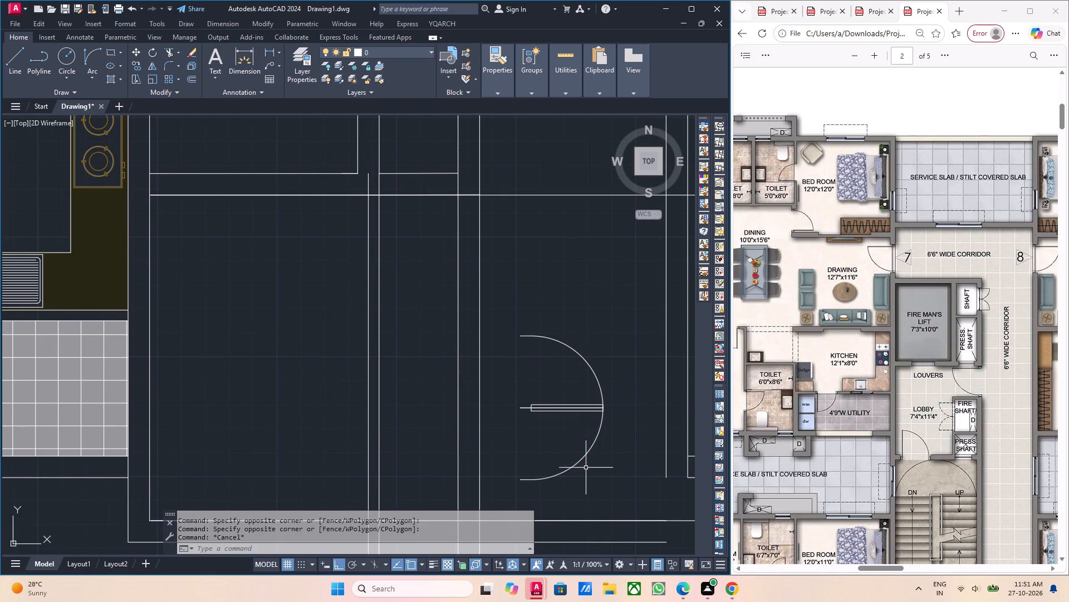
Move the downward-swinging door by its jamb end to the shaft block's outer lower corner on the corridor side.
click(586, 468)
click(569, 460)
middle_drag(610, 459, 598, 459)
middle_drag(590, 463, 584, 472)
key(m)
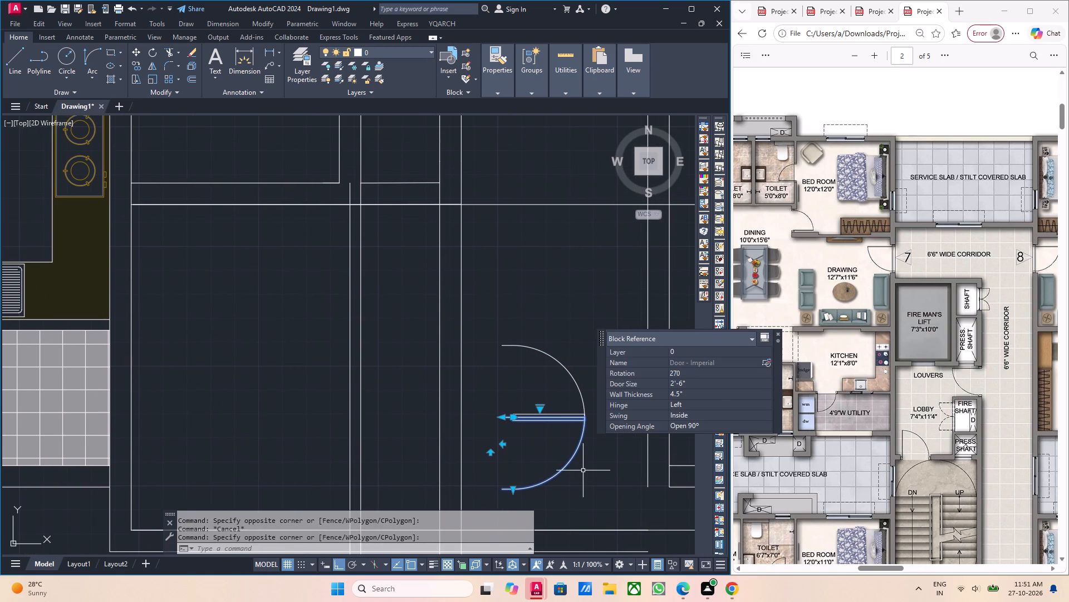
key(Return)
click(501, 417)
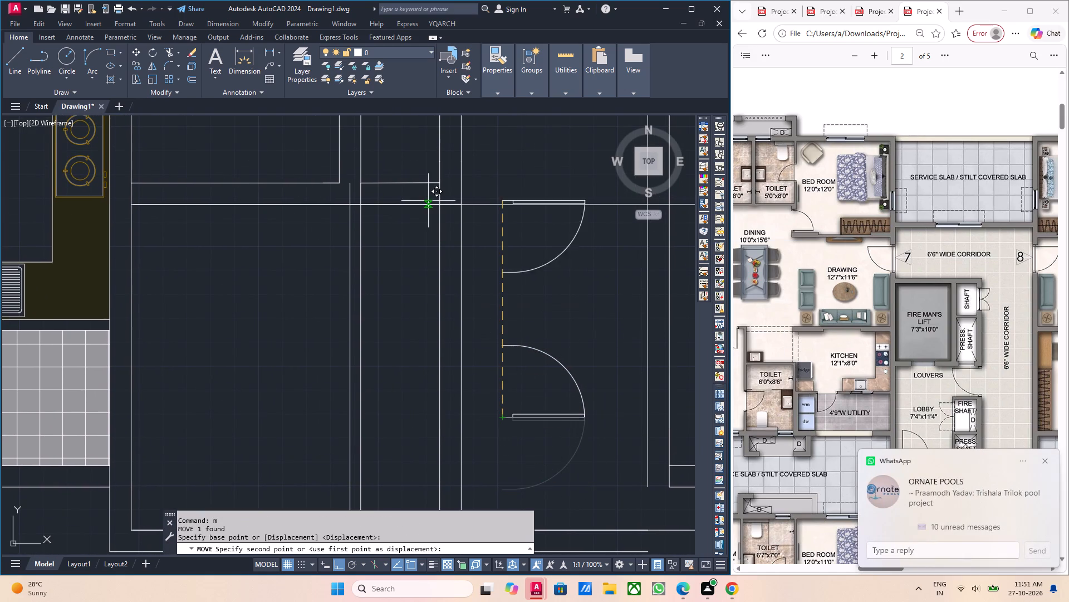
scroll(440, 214, up, 1)
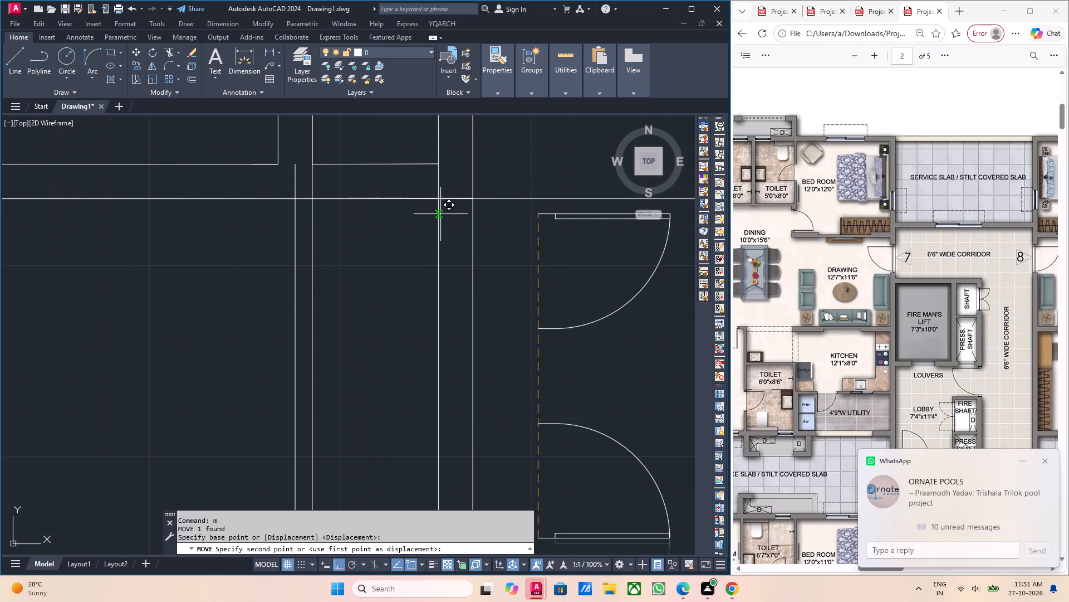
middle_drag(448, 221, 460, 251)
scroll(460, 250, down, 4)
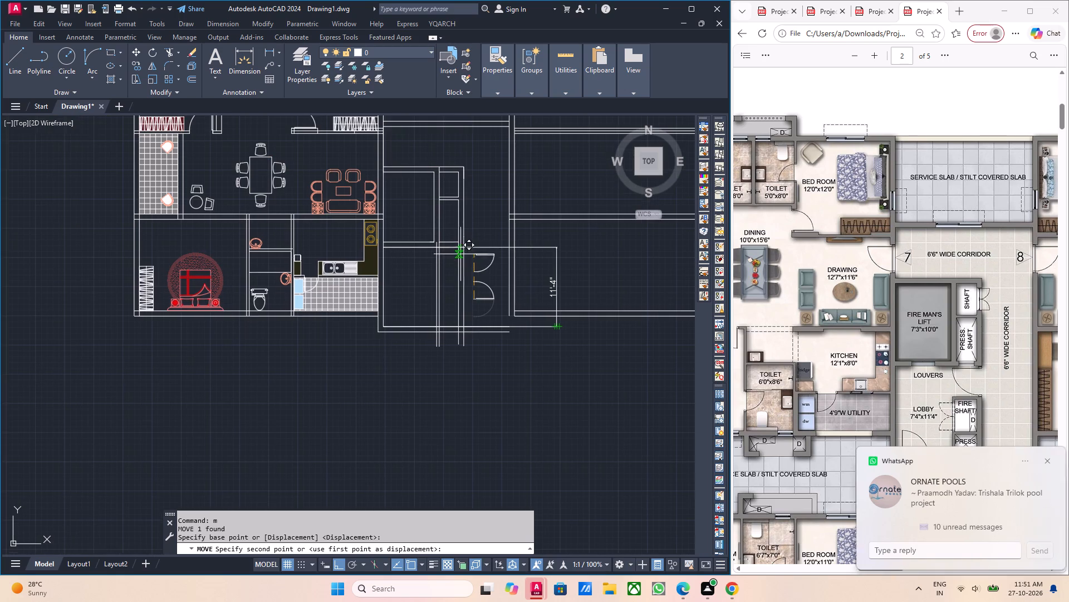
middle_drag(461, 255, 464, 264)
middle_drag(464, 265, 467, 280)
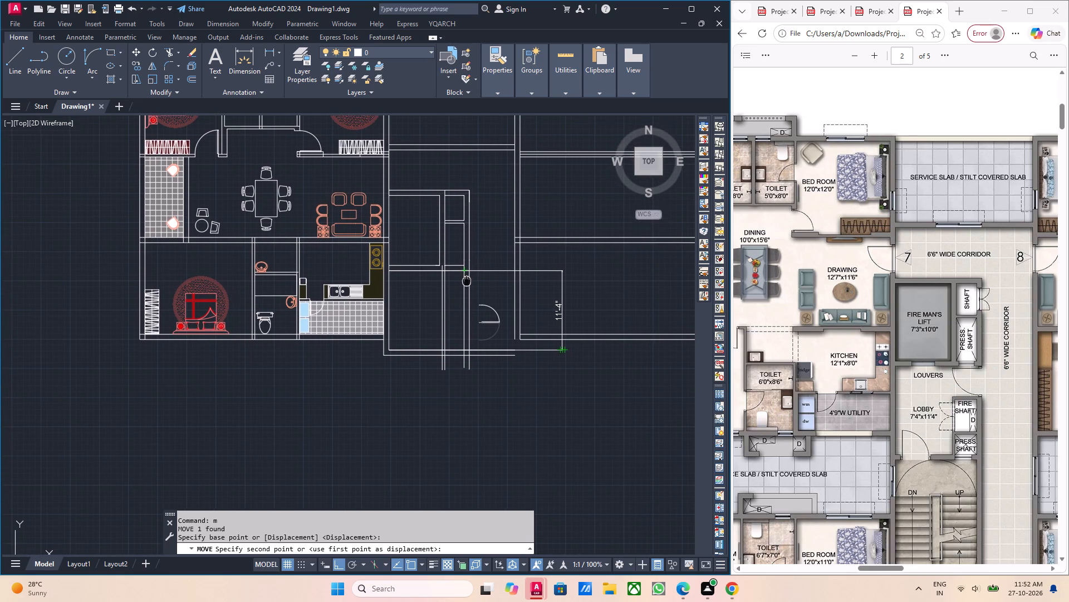
middle_drag(467, 280, 467, 280)
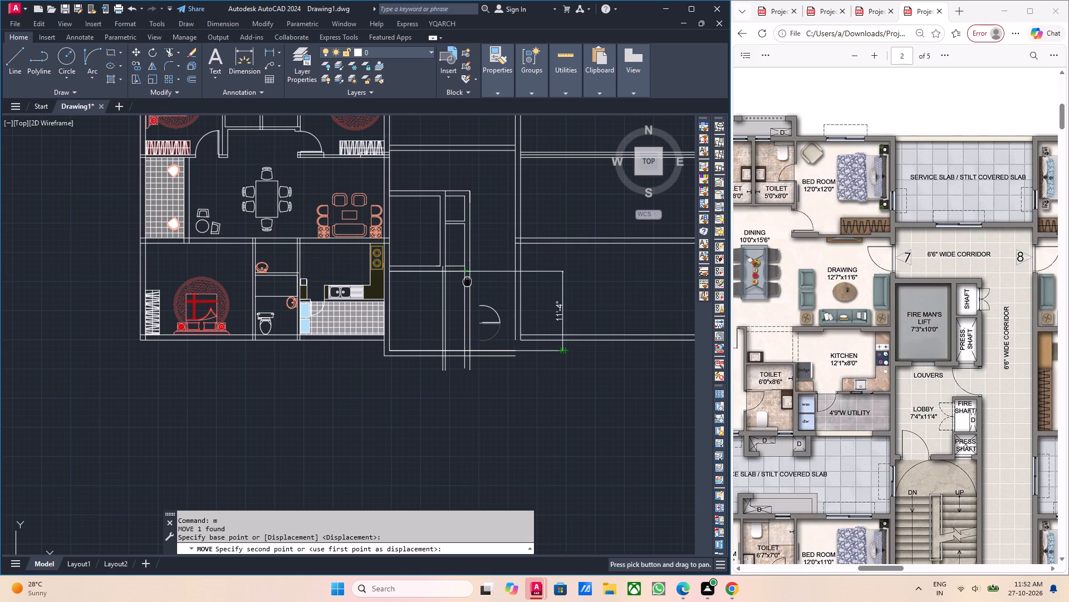
scroll(467, 280, up, 2)
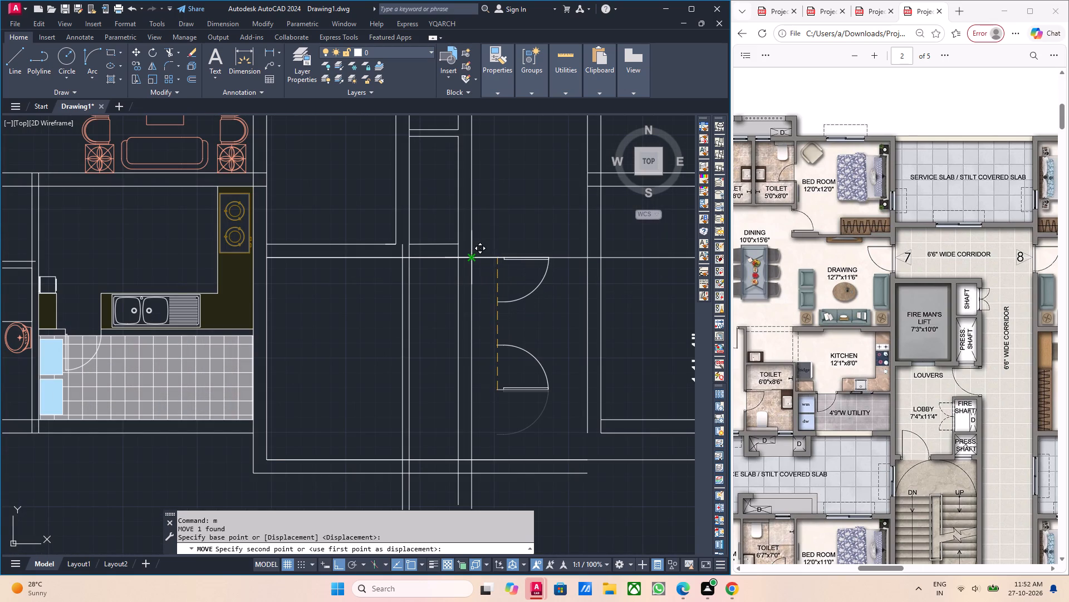
click(472, 258)
Mirror the door at the shaft block's lower corner about the vertical outer wall face so it swings inward, erasing the source door.
scroll(507, 275, up, 3)
drag(547, 308, 531, 308)
click(513, 305)
middle_drag(582, 312, 554, 302)
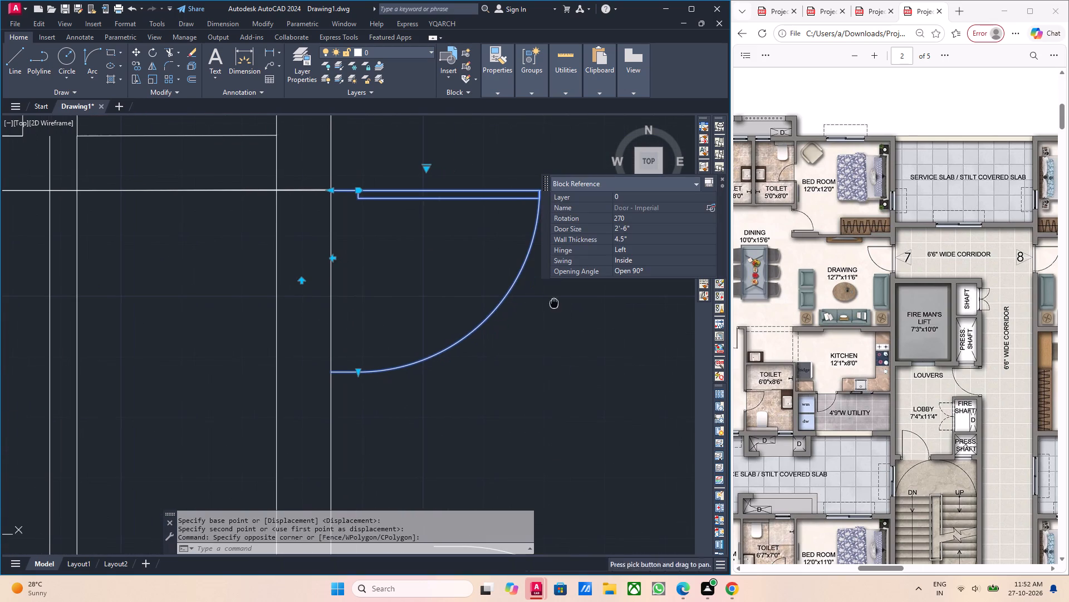
text(mi)
key(Return)
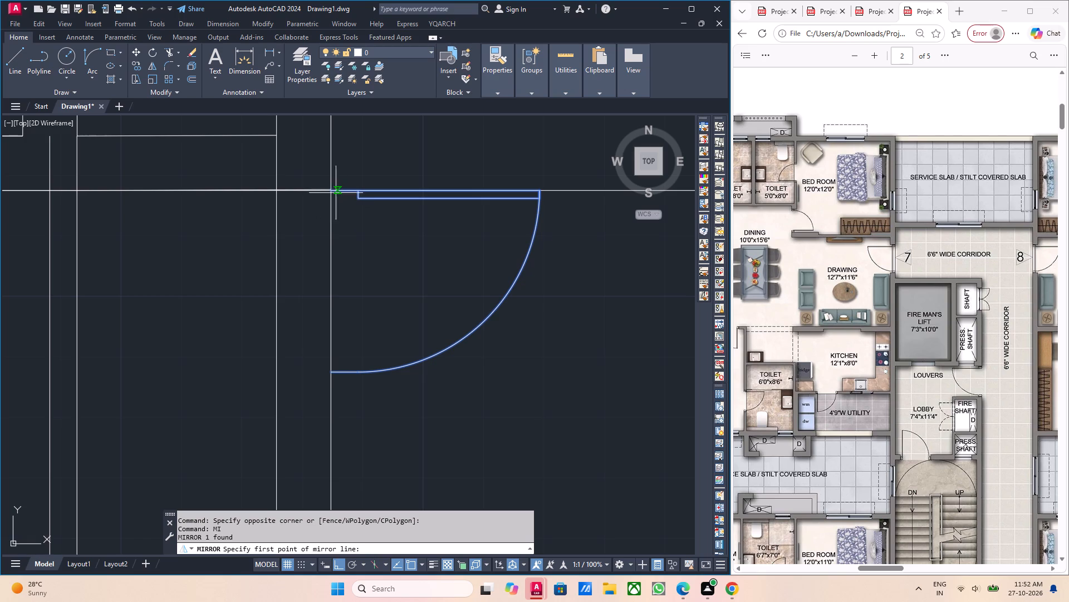
click(331, 191)
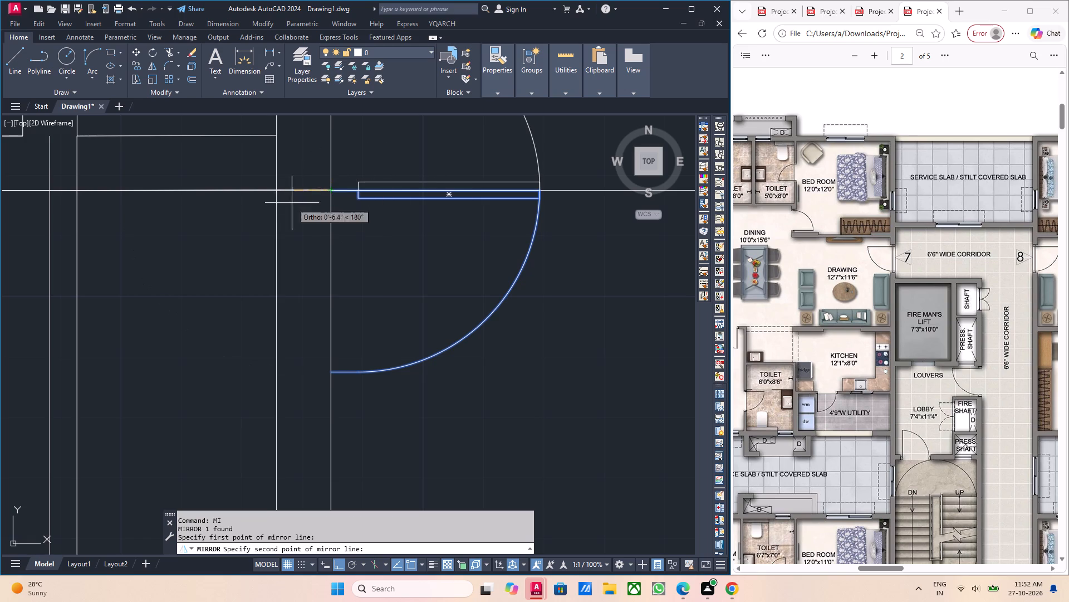
click(308, 254)
middle_drag(371, 303, 368, 325)
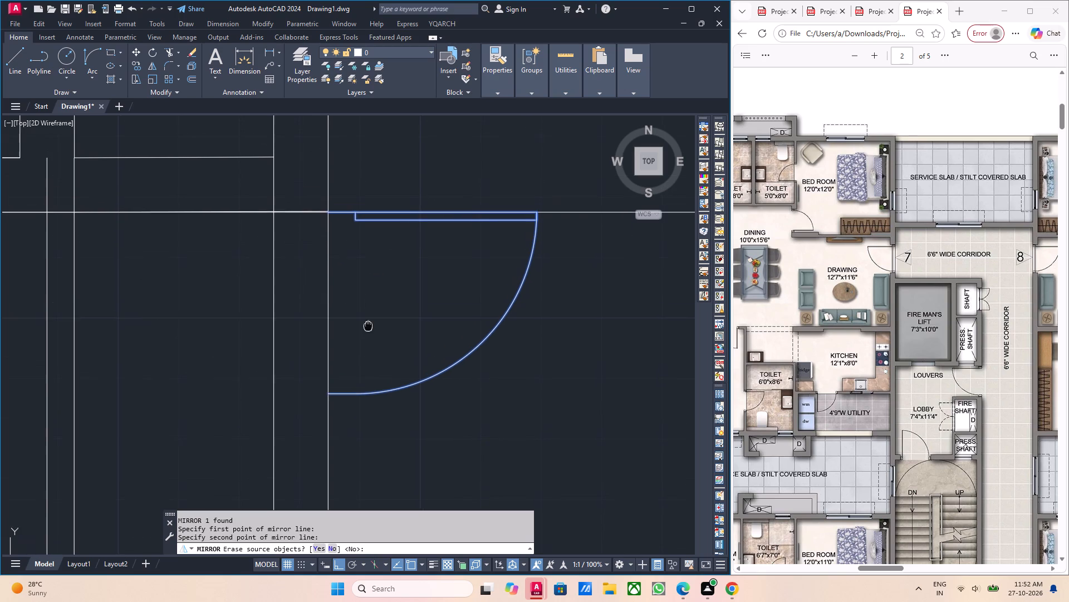
middle_drag(368, 325, 368, 326)
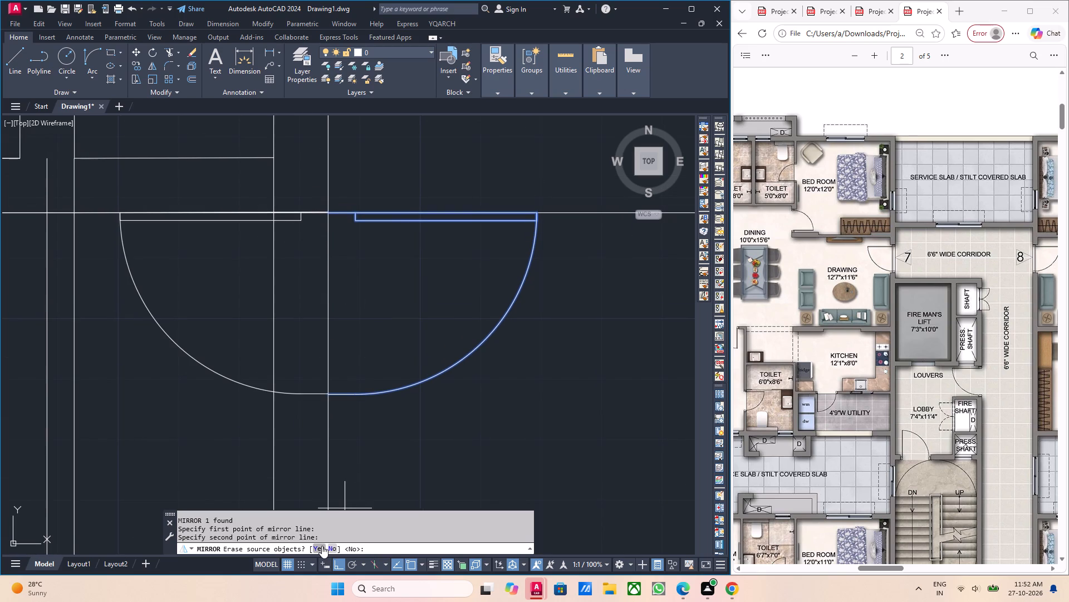
click(322, 546)
Trim the two vertical wall lines crossing the opening of the mirrored door below the shaft block.
scroll(373, 441, down, 3)
middle_drag(367, 417, 383, 418)
middle_drag(367, 409, 377, 409)
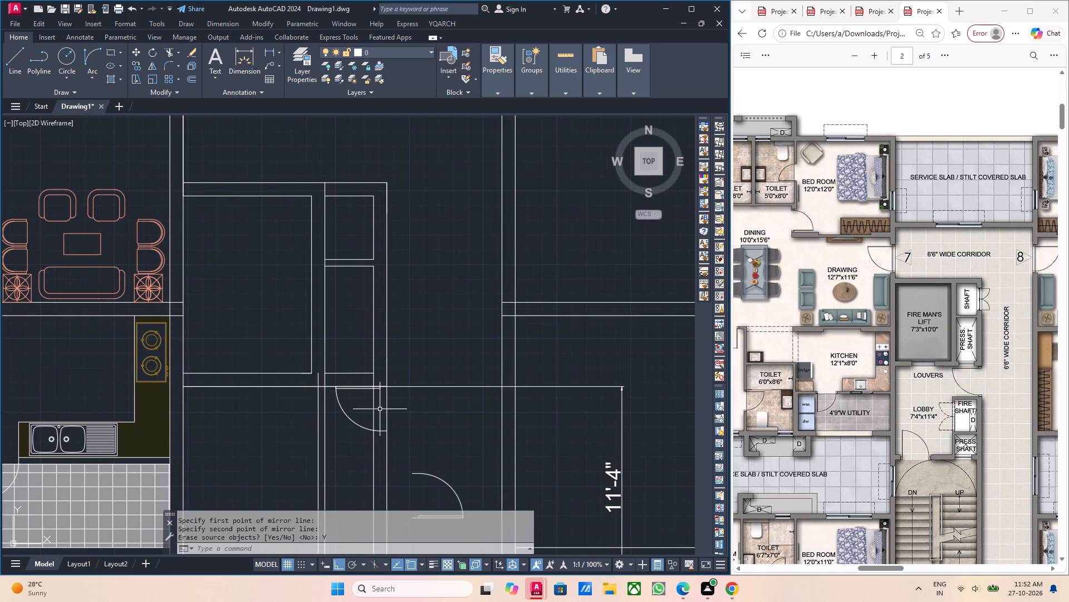
key(t)
key(r)
key(Return)
scroll(382, 408, up, 3)
drag(421, 414, 410, 415)
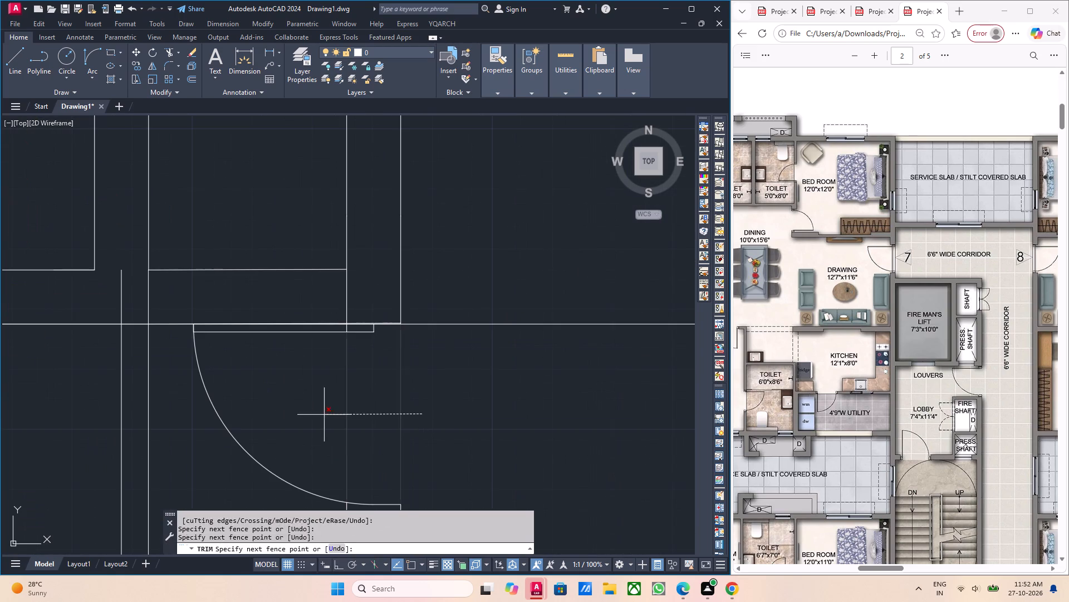
click(324, 415)
scroll(324, 415, down, 3)
middle_drag(328, 417, 372, 410)
middle_drag(376, 414, 381, 415)
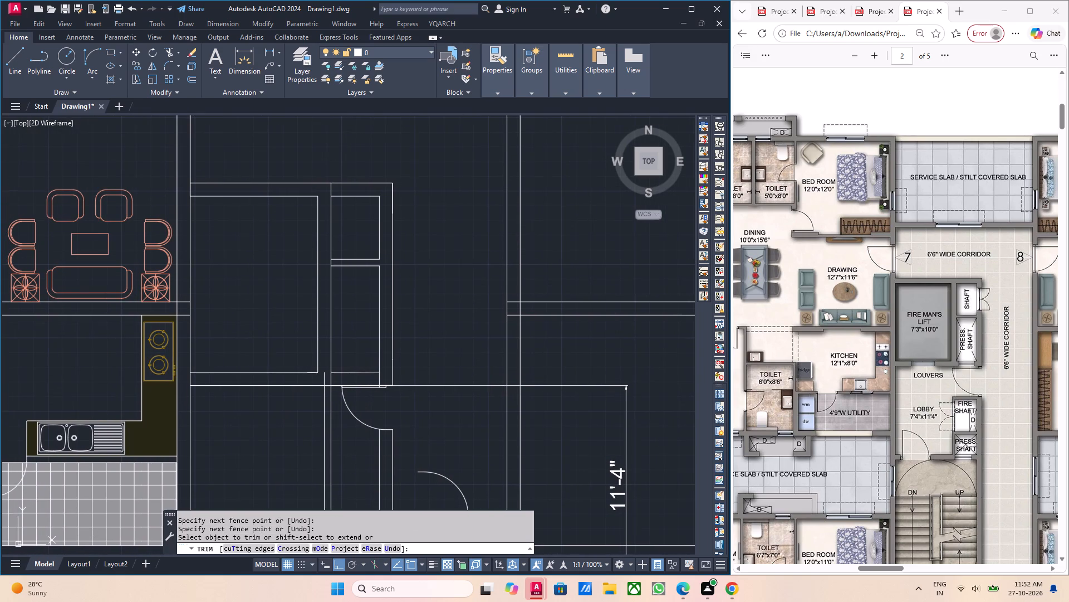
middle_drag(372, 415, 380, 414)
middle_drag(378, 414, 394, 414)
middle_drag(394, 414, 417, 397)
scroll(488, 439, down, 2)
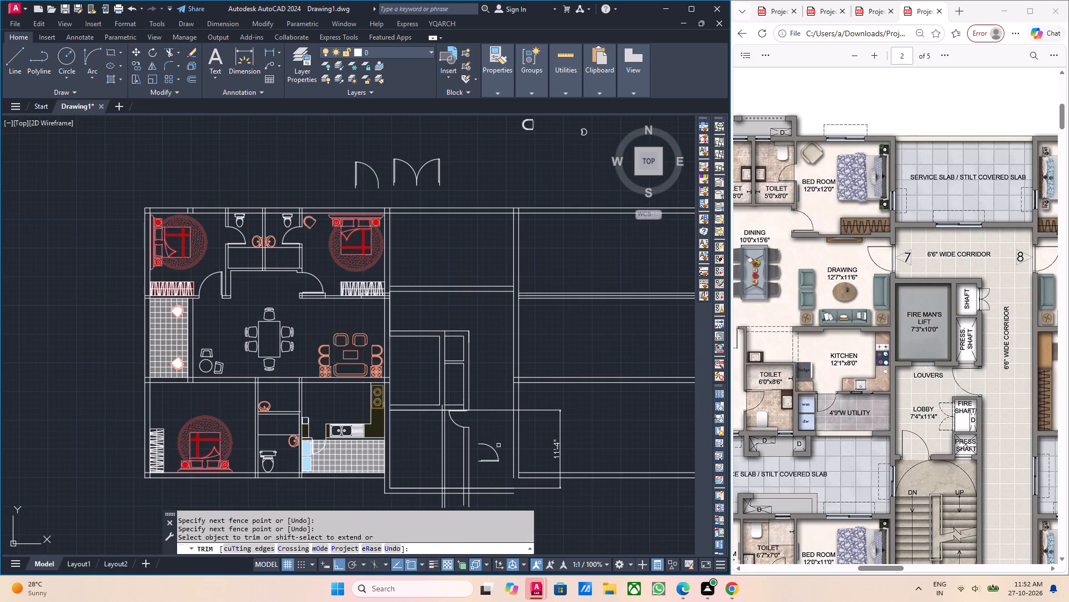
middle_click(494, 446)
scroll(491, 443, up, 3)
key(Escape)
Copy the double door from above the floor plan to the empty space beyond the 11'-4" dimension, with Ortho off.
scroll(473, 435, up, 1)
middle_click(473, 435)
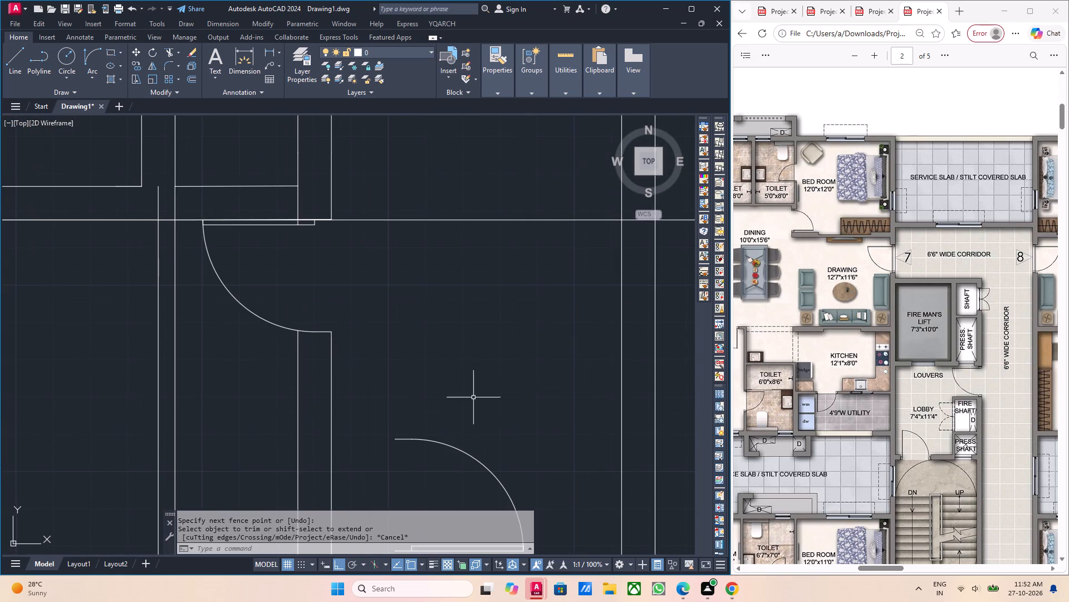
scroll(474, 397, down, 3)
middle_click(480, 409)
middle_drag(467, 405, 520, 467)
scroll(505, 428, down, 2)
middle_drag(499, 412, 506, 427)
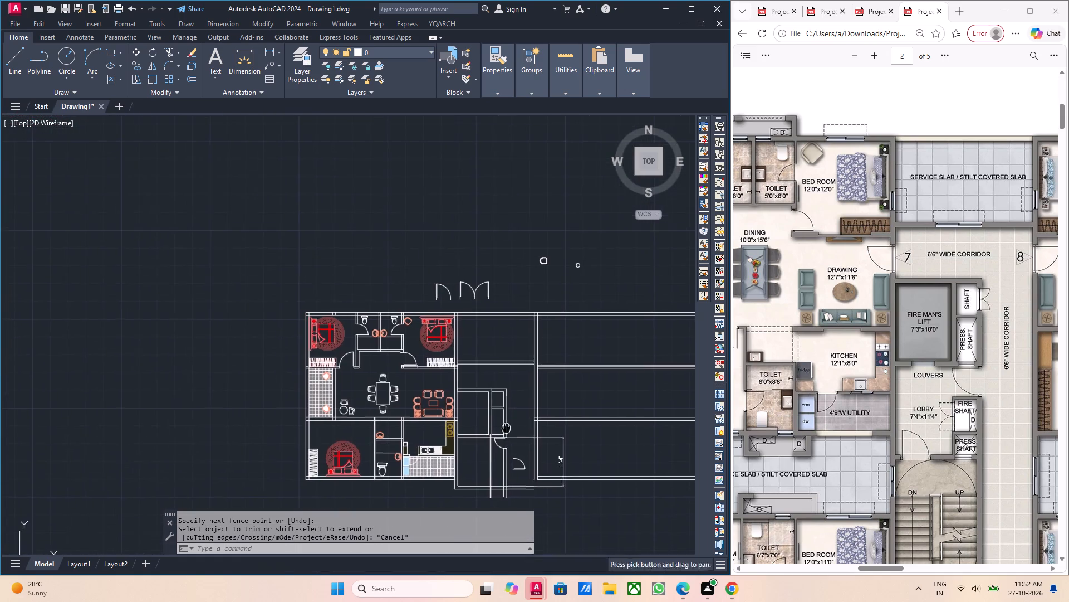
scroll(468, 316, up, 2)
drag(525, 284, 507, 258)
click(433, 223)
middle_drag(578, 280, 550, 260)
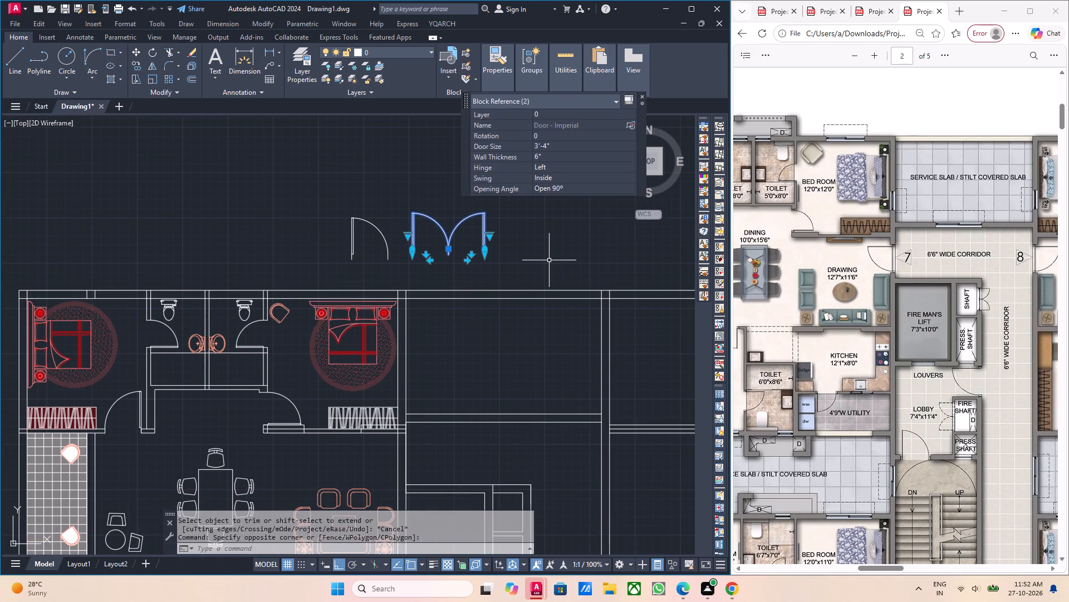
text(co)
key(Return)
click(451, 256)
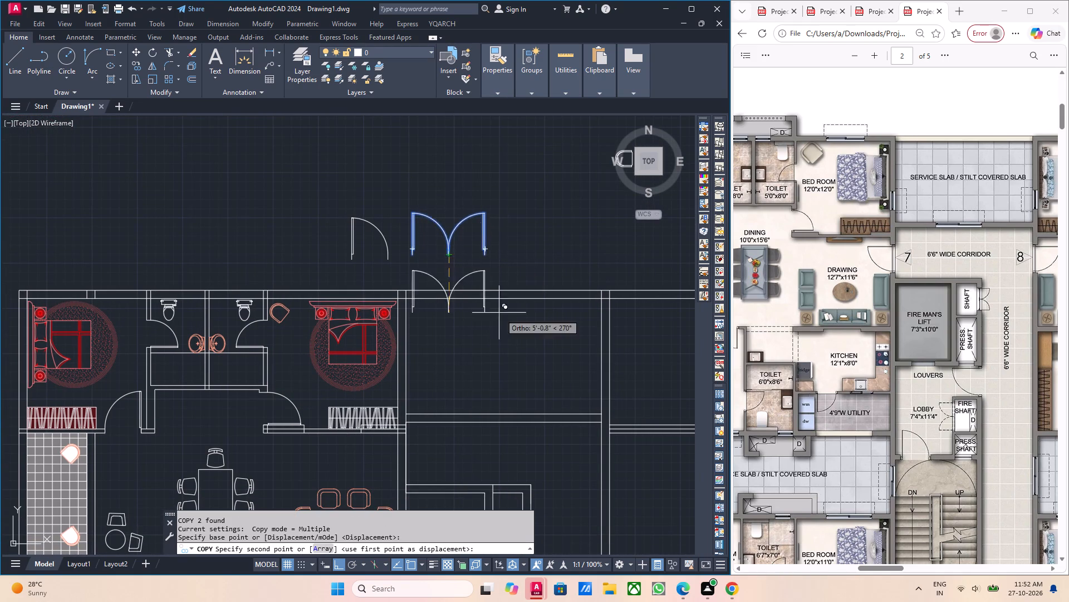
scroll(501, 315, down, 4)
middle_drag(533, 370, 553, 397)
middle_drag(577, 409, 429, 334)
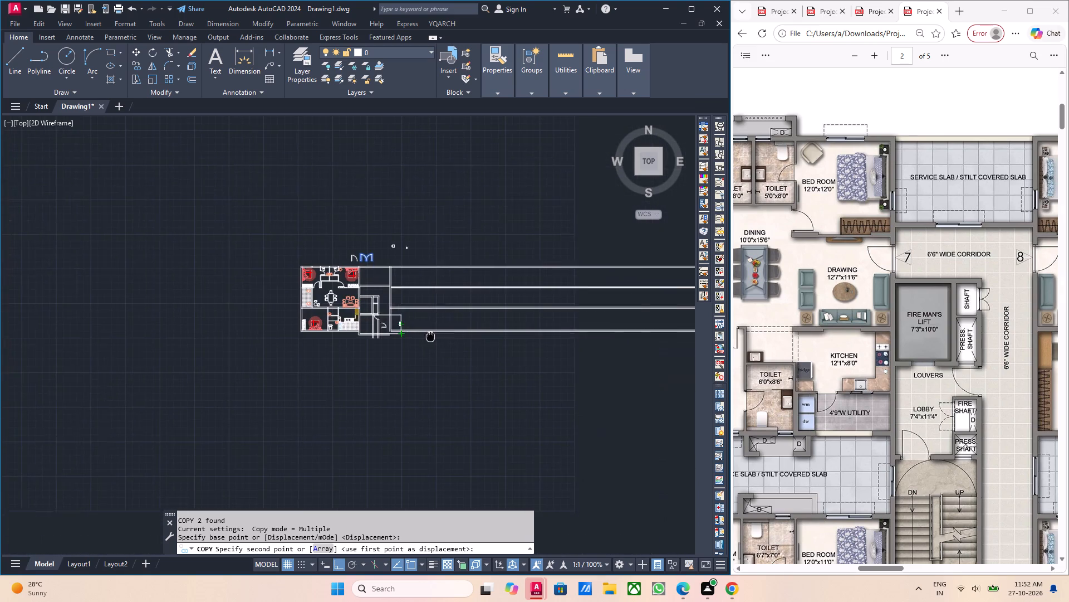
middle_drag(429, 334, 428, 333)
scroll(472, 349, up, 3)
middle_drag(365, 321, 504, 426)
scroll(376, 376, up, 2)
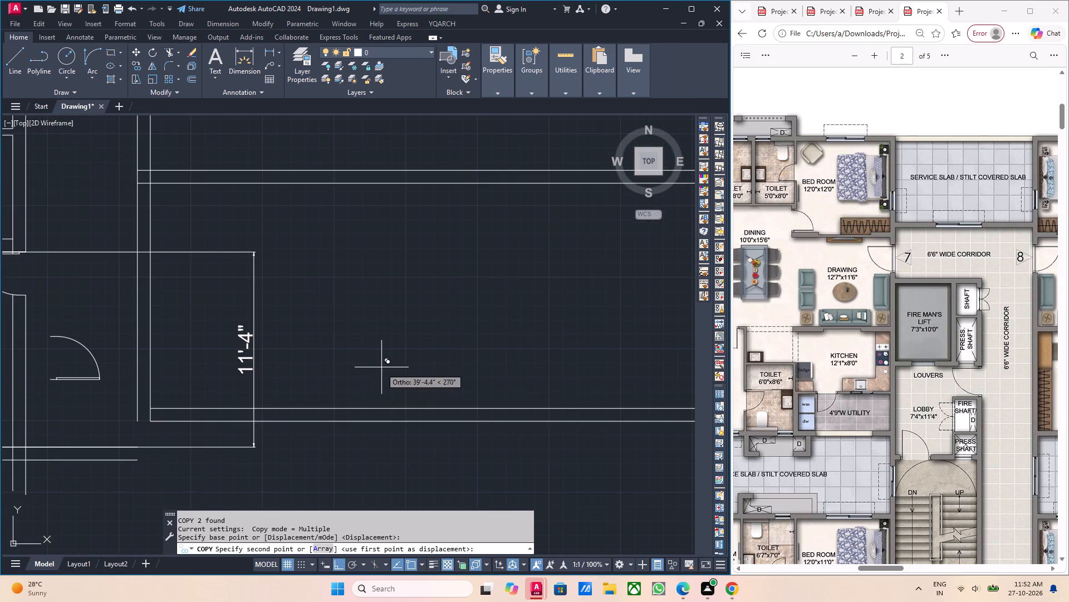
scroll(324, 341, down, 3)
middle_drag(331, 346, 432, 361)
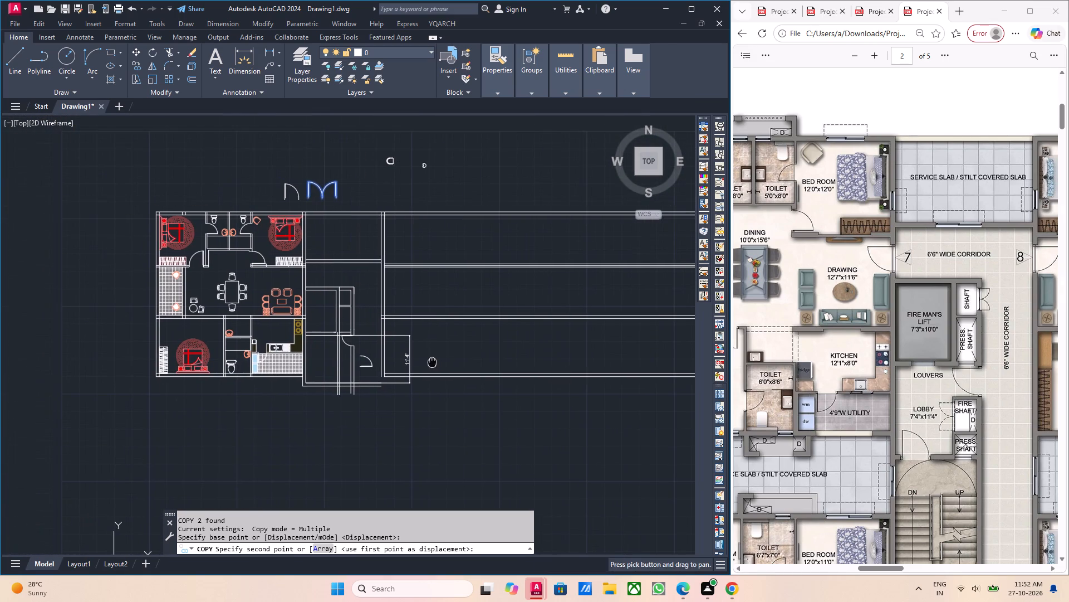
scroll(429, 360, up, 3)
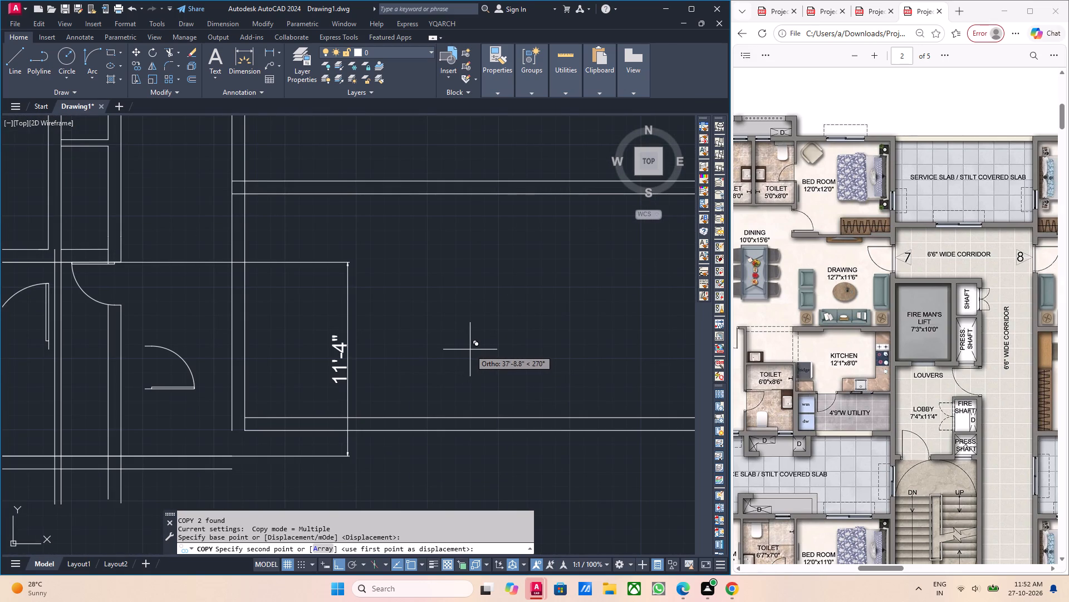
key(F6)
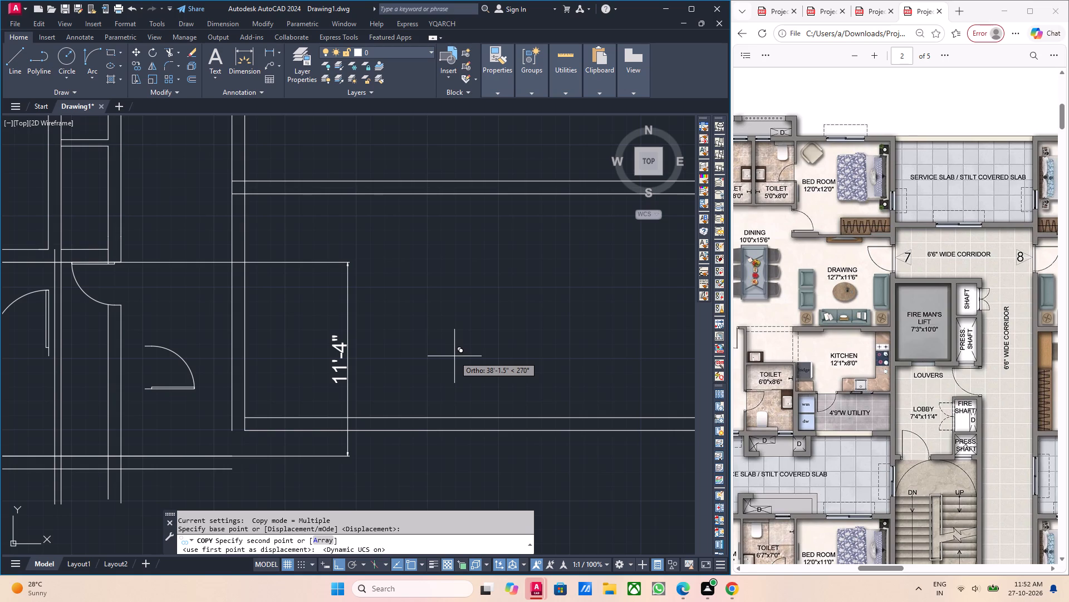
key(F8)
click(482, 361)
key(Escape)
middle_drag(457, 372, 470, 377)
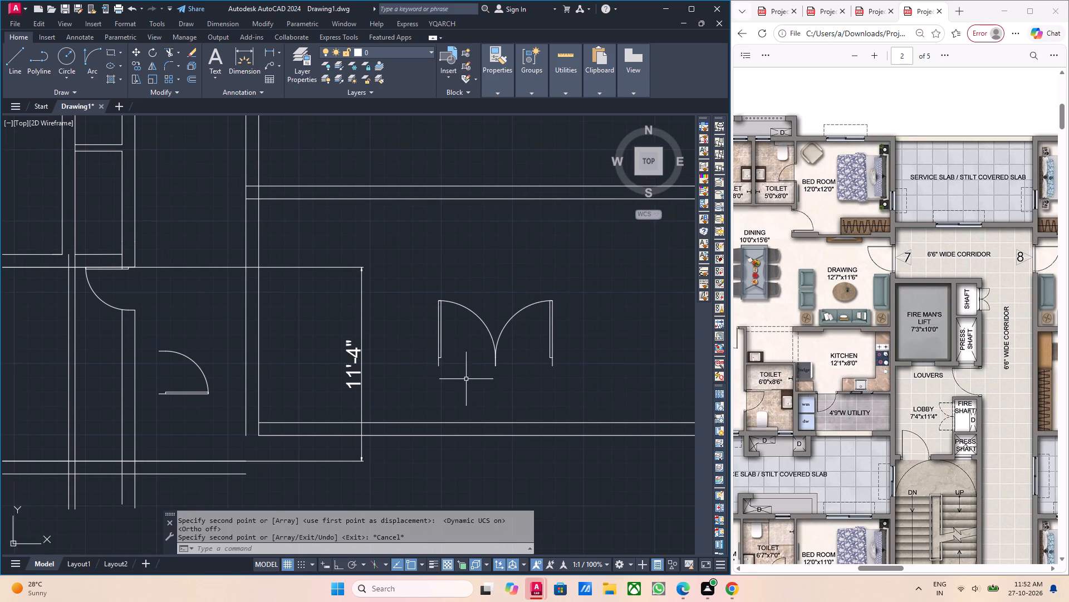
Draw a horizontal line about 3'-10.5" long from the inward door's lower jamb across to the far face of the opposite shaft wall.
middle_drag(469, 381, 517, 380)
middle_drag(446, 380, 482, 399)
scroll(414, 390, down, 2)
middle_drag(409, 395, 435, 402)
middle_drag(365, 390, 384, 388)
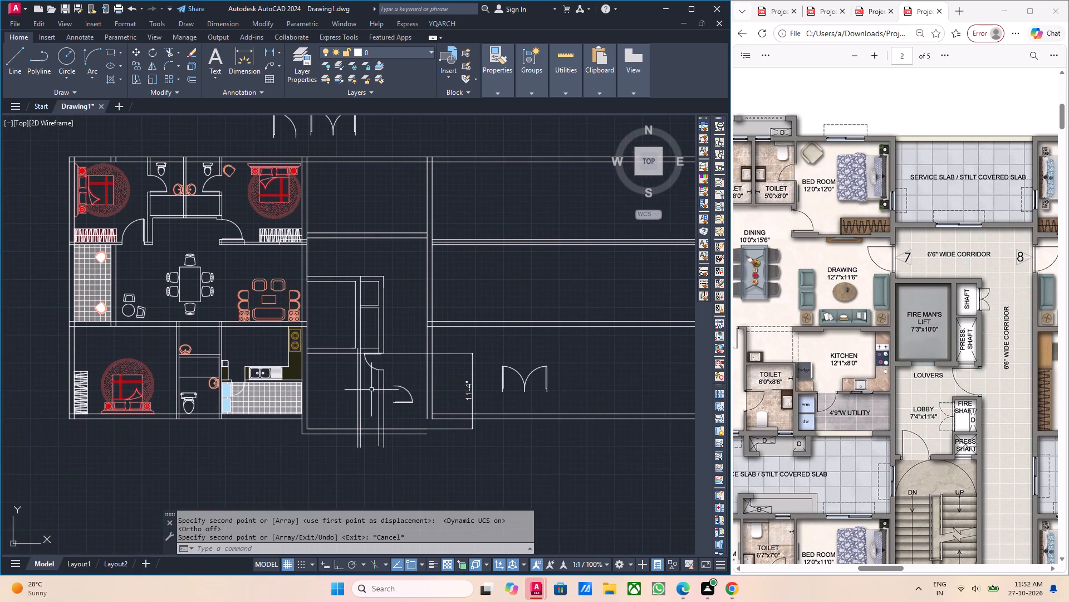
scroll(371, 390, up, 3)
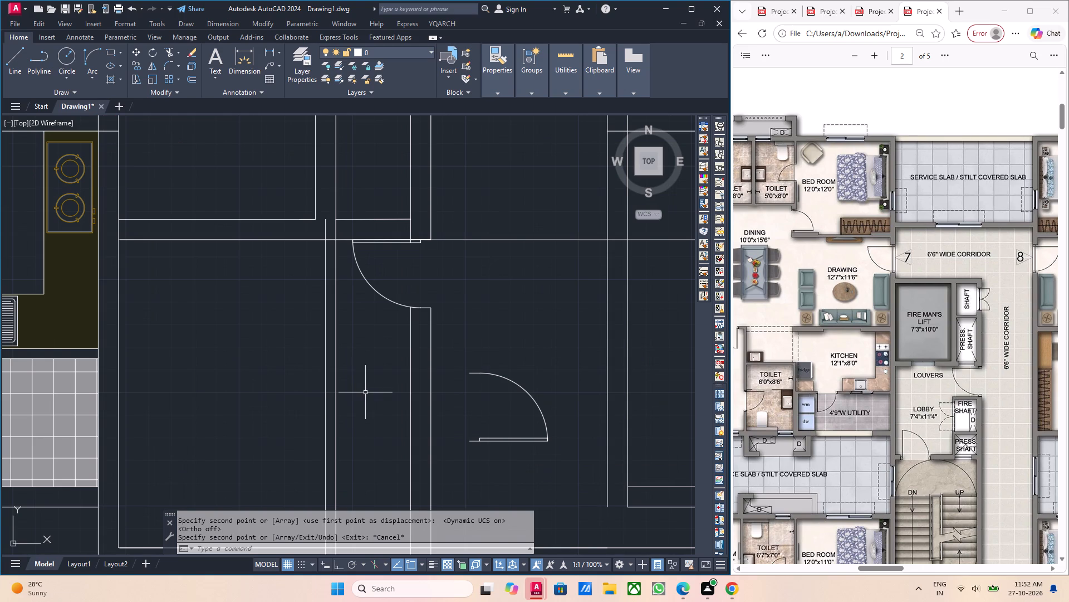
key(l)
key(Return)
scroll(411, 276, up, 2)
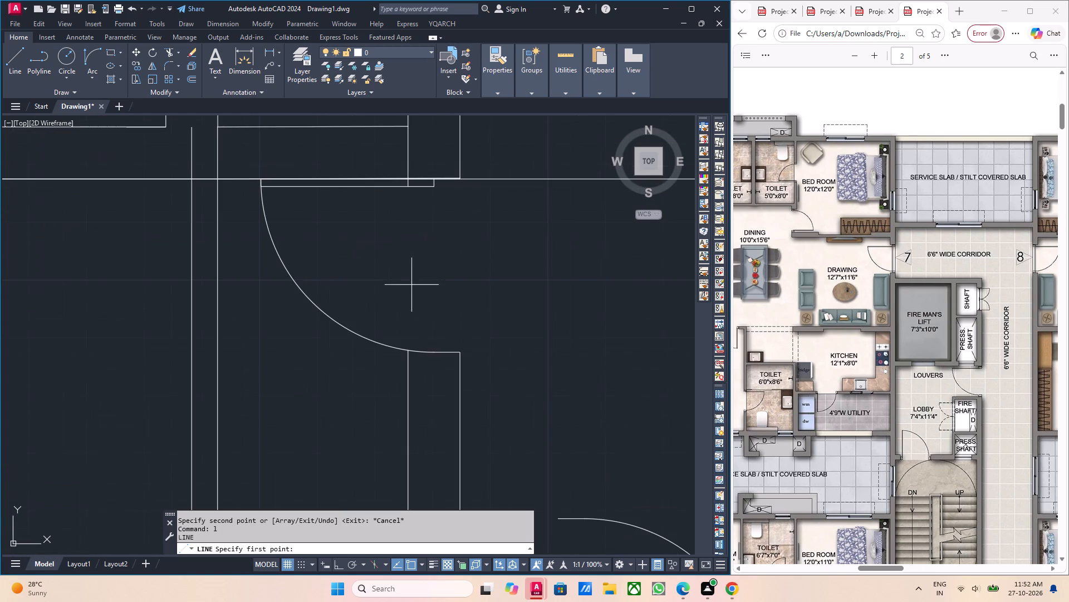
click(458, 349)
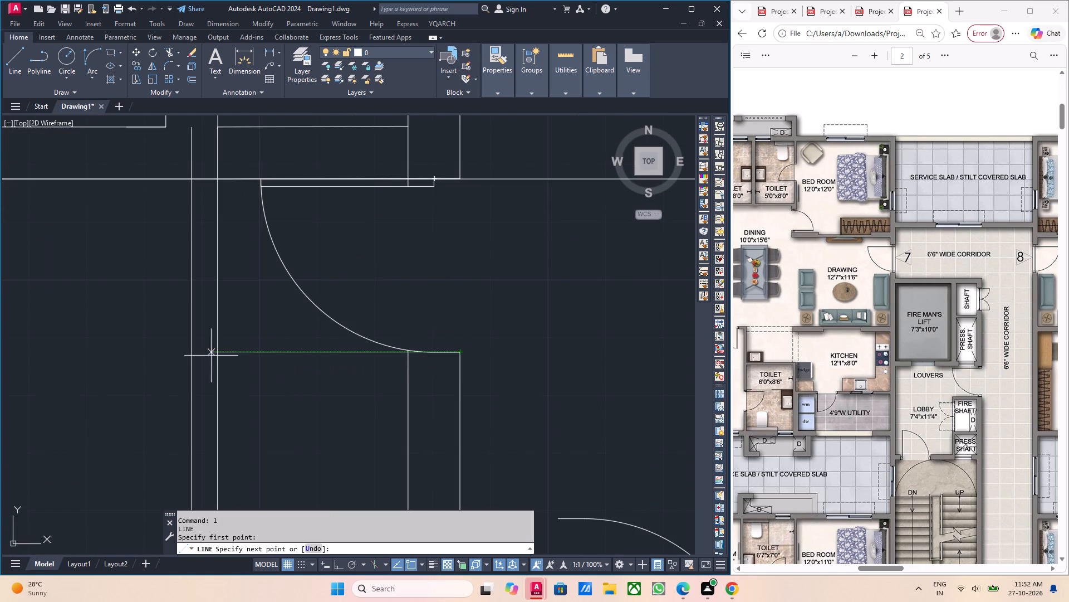
click(192, 356)
key(Escape)
Offset the new horizontal line at the door's lower jamb 4.5" downward to form the cross wall.
scroll(258, 353, up, 2)
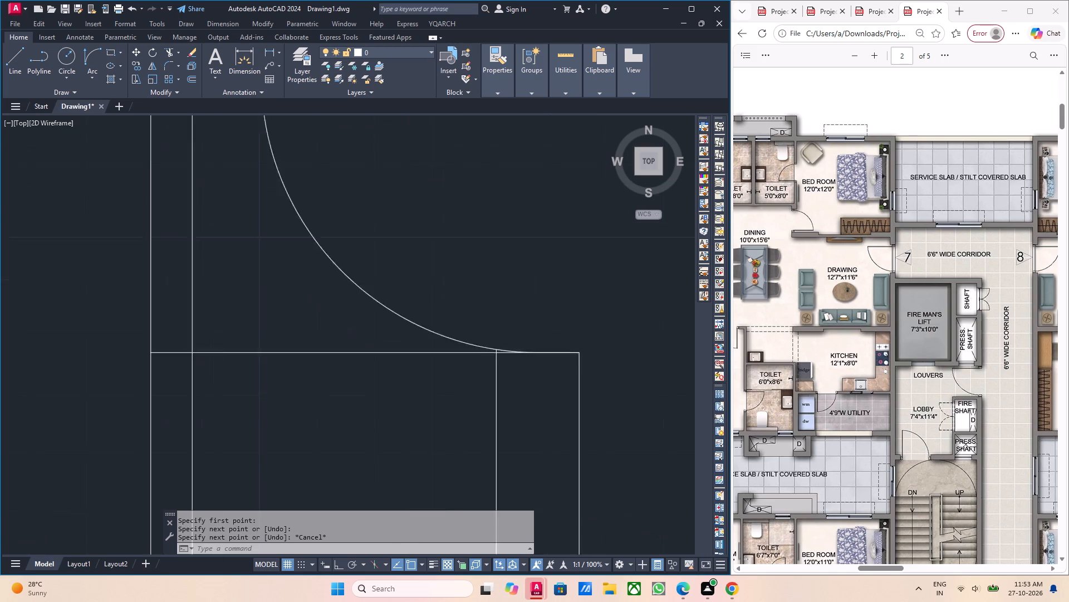
drag(306, 382, 303, 372)
click(286, 343)
middle_drag(359, 361, 346, 362)
middle_drag(385, 395, 379, 386)
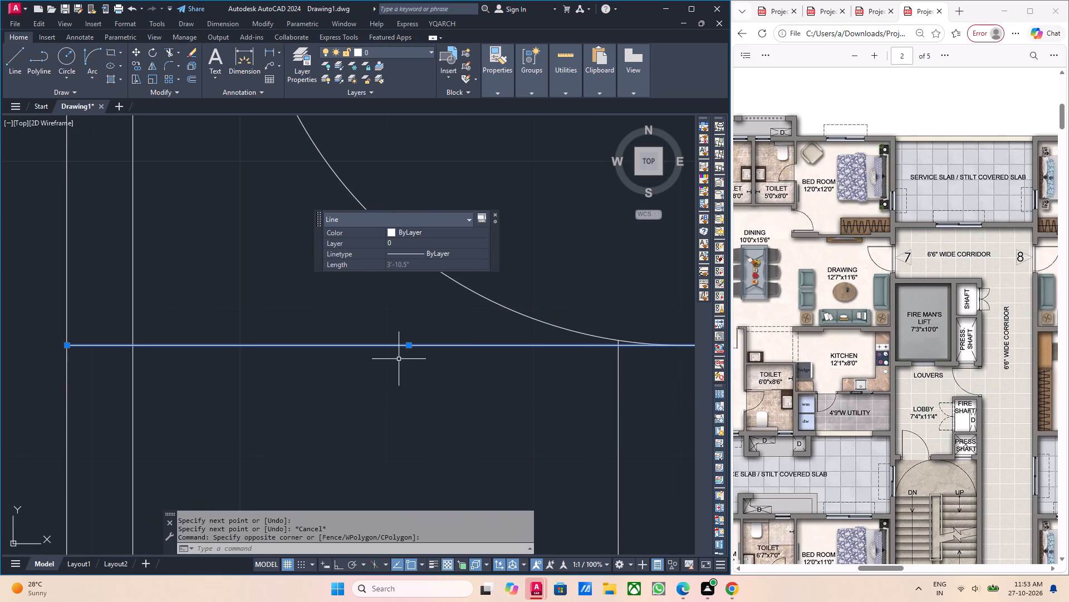
key(o)
key(Return)
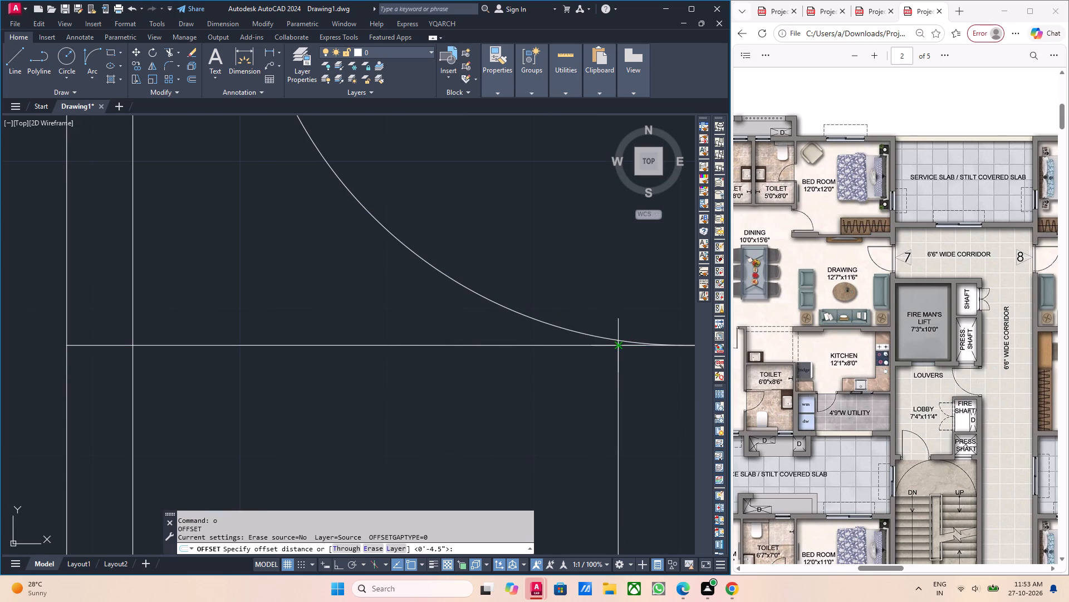
drag(622, 348, 622, 353)
text(4.5)
key(Return)
scroll(622, 376, down, 4)
click(592, 420)
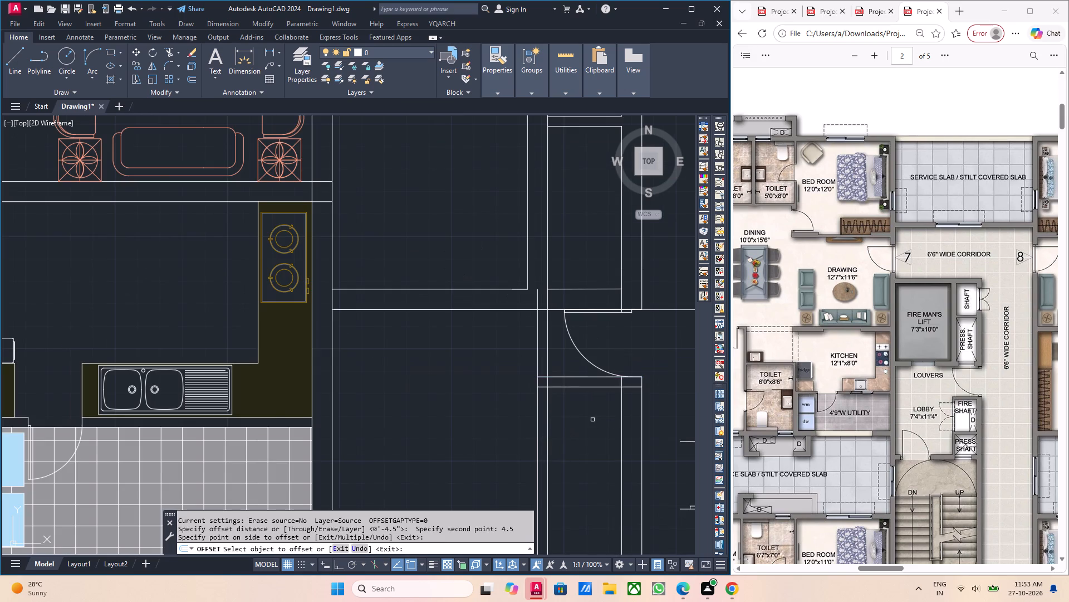
scroll(577, 432, down, 1)
key(Escape)
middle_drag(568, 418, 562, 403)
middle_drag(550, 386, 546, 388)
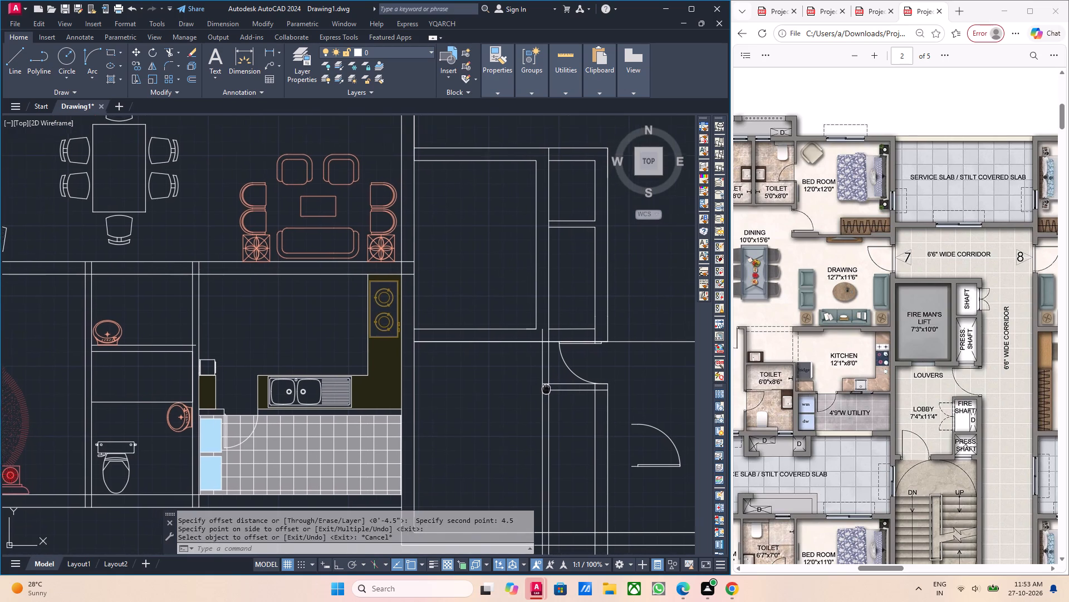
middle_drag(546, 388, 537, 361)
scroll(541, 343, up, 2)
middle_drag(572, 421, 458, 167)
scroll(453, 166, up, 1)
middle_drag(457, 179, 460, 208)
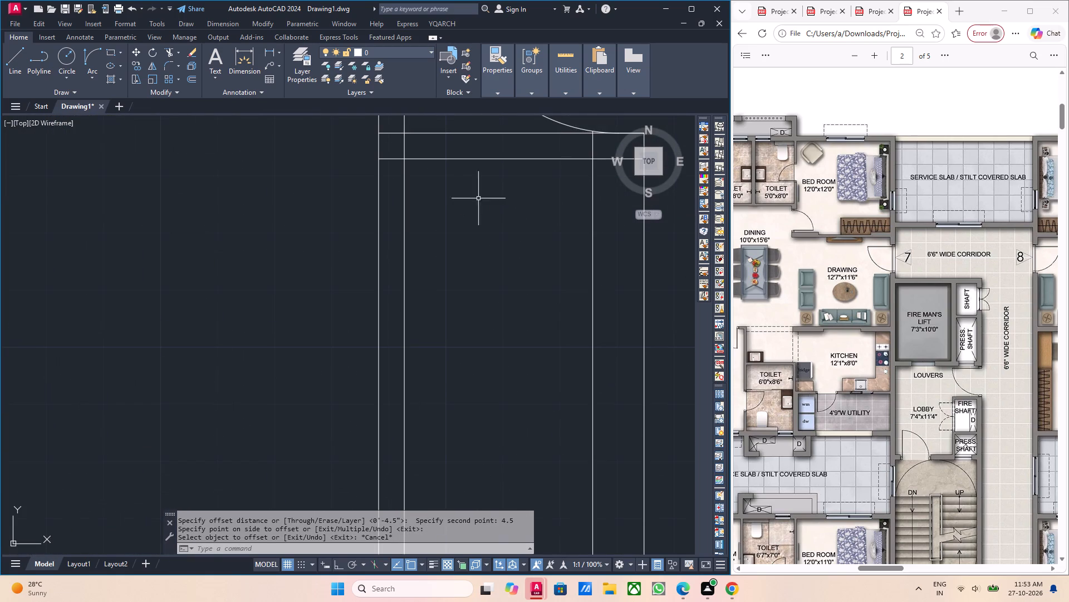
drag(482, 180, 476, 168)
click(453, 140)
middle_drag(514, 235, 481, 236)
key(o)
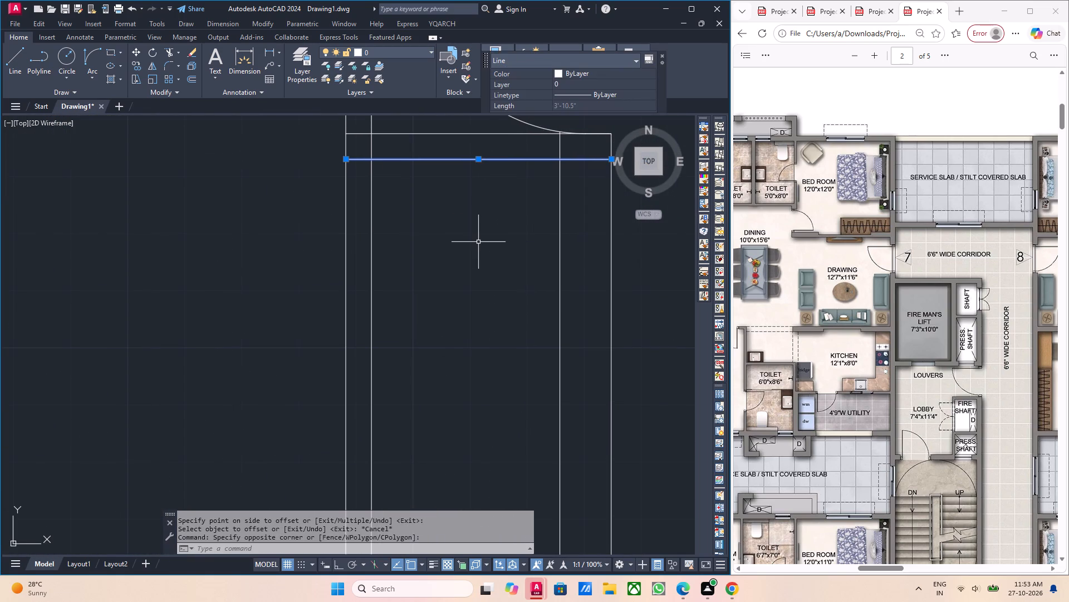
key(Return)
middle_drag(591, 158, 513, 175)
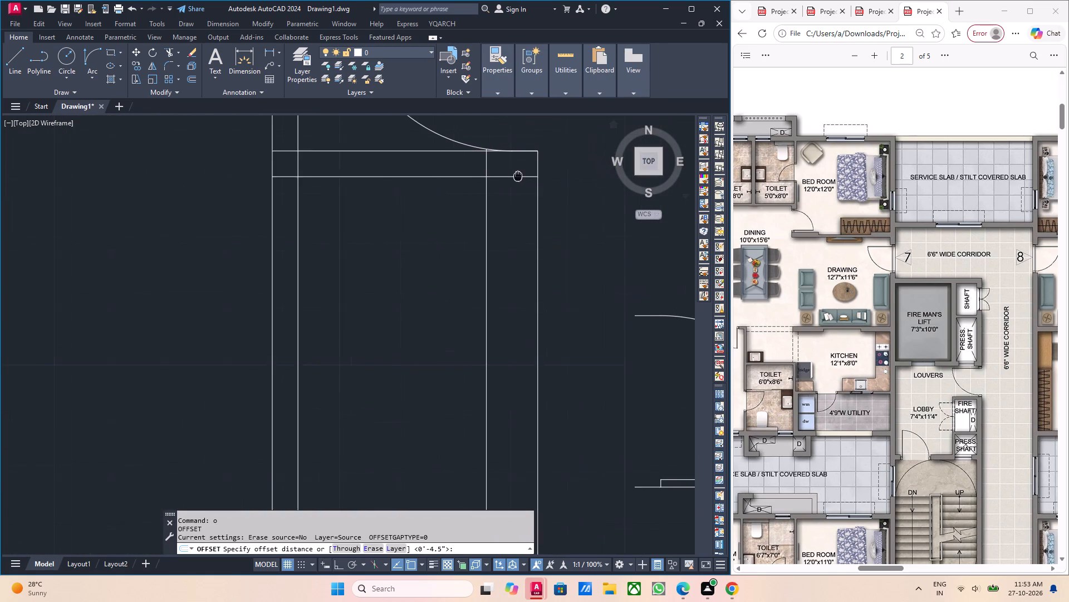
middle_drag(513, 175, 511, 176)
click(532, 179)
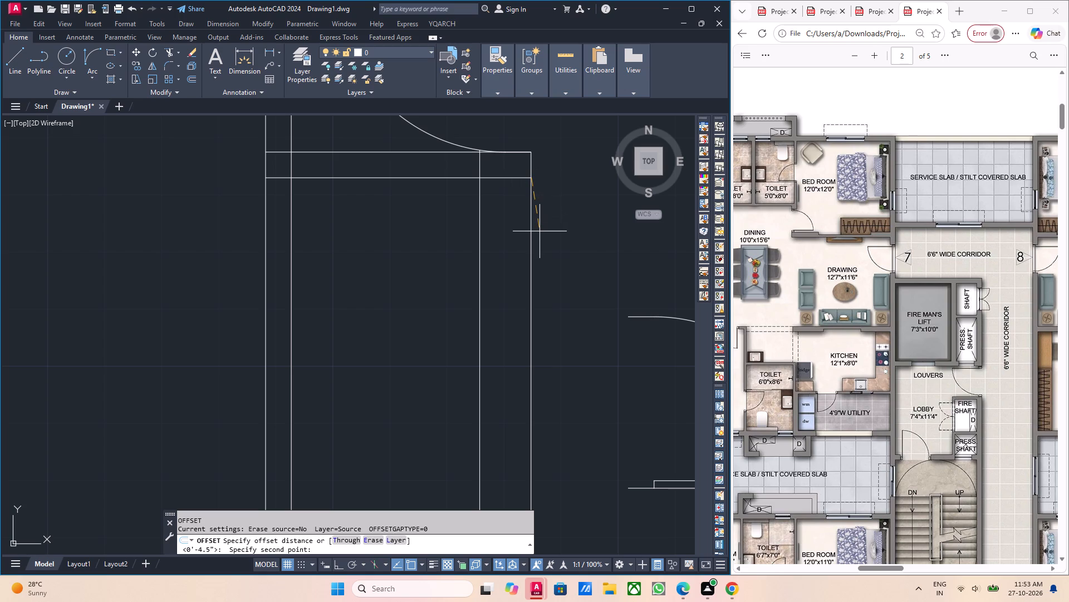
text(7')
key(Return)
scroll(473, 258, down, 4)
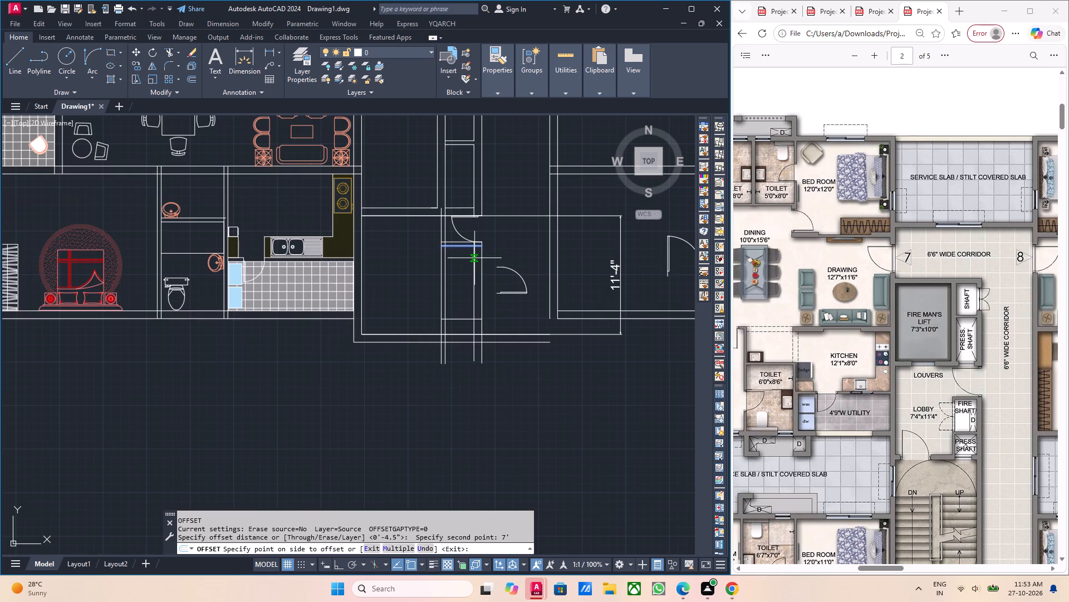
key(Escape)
Offset the lower line of the cross wall below the inward door 5' downward.
scroll(456, 235, up, 4)
click(462, 255)
click(432, 222)
scroll(478, 274, up, 1)
middle_drag(478, 276, 464, 275)
key(o)
key(Return)
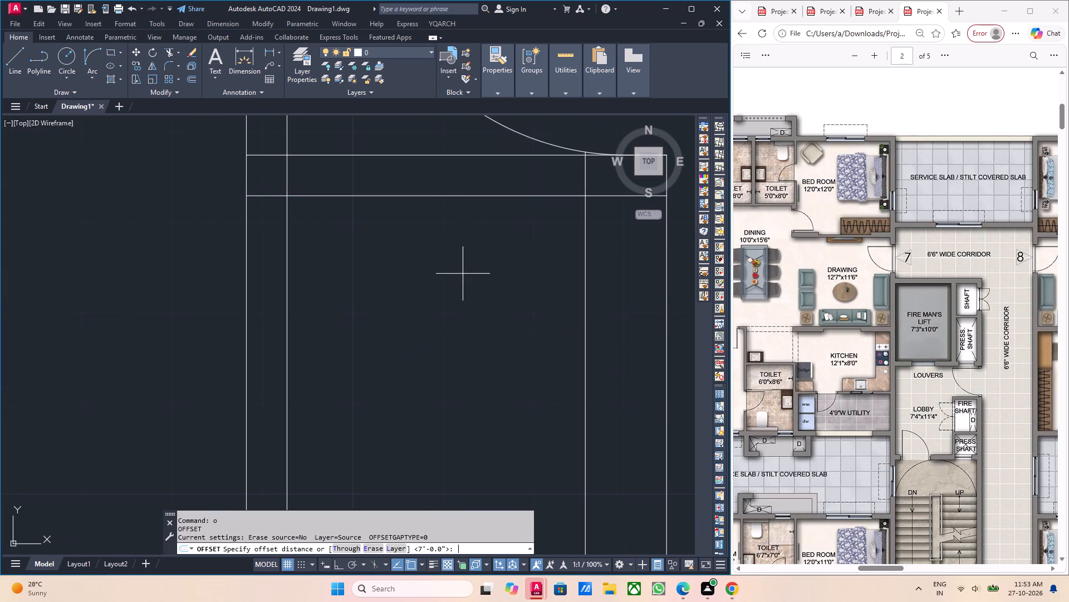
middle_drag(591, 221, 470, 240)
drag(548, 212, 550, 217)
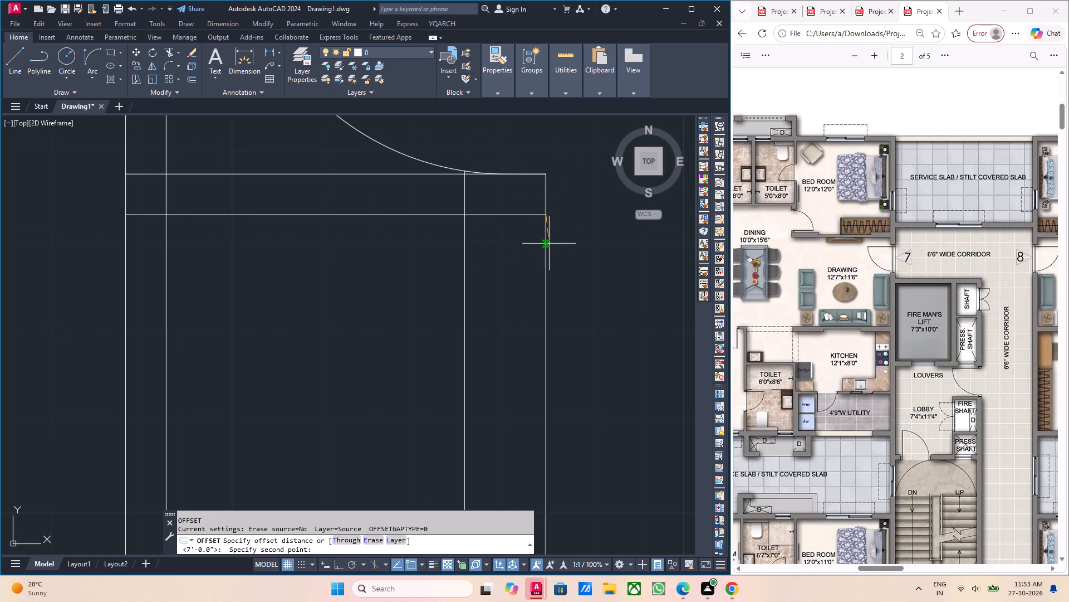
text(5')
key(Return)
scroll(537, 252, down, 3)
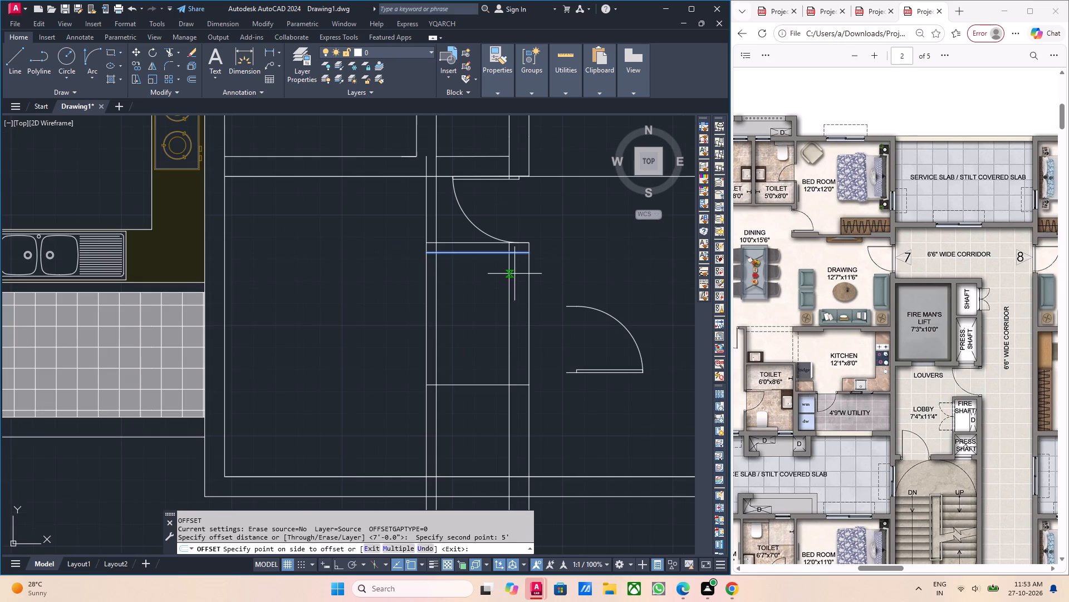
click(519, 305)
middle_drag(499, 328, 460, 309)
key(Escape)
key(Escape)
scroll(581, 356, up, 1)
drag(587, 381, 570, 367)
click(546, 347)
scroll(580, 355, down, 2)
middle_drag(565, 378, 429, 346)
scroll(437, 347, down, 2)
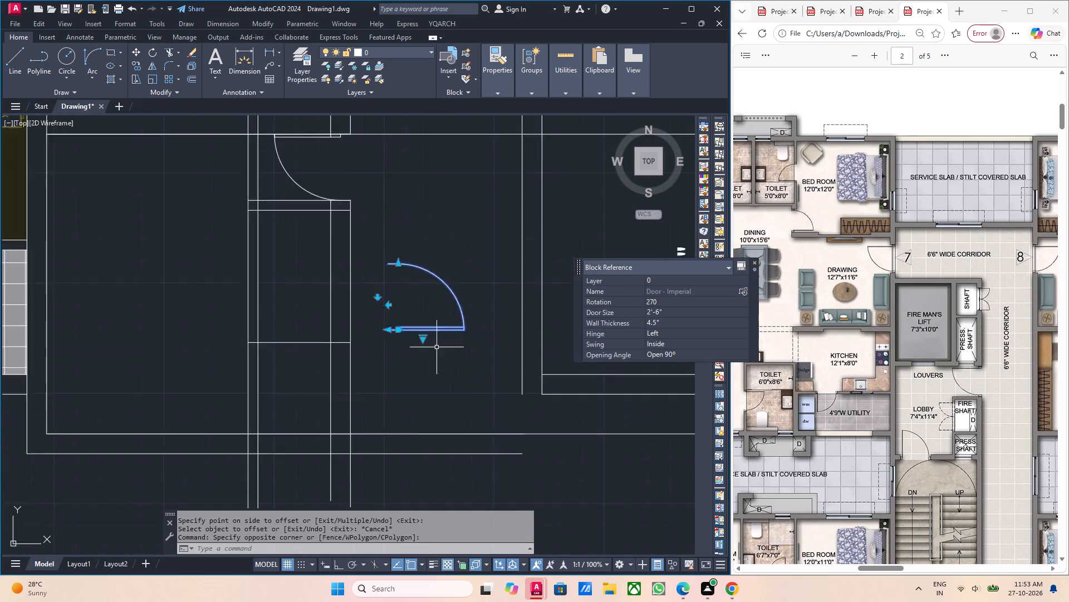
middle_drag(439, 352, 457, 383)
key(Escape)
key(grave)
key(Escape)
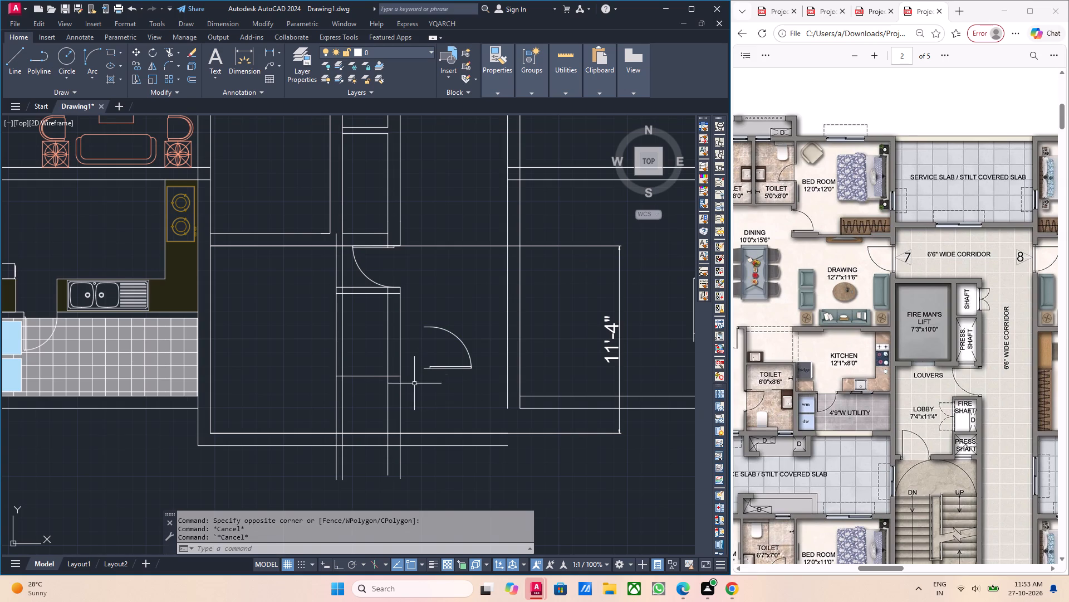
Offset the horizontal line at the shaft's lower end 4.5" downward to form the second cross wall.
middle_drag(414, 384, 429, 385)
scroll(398, 362, up, 1)
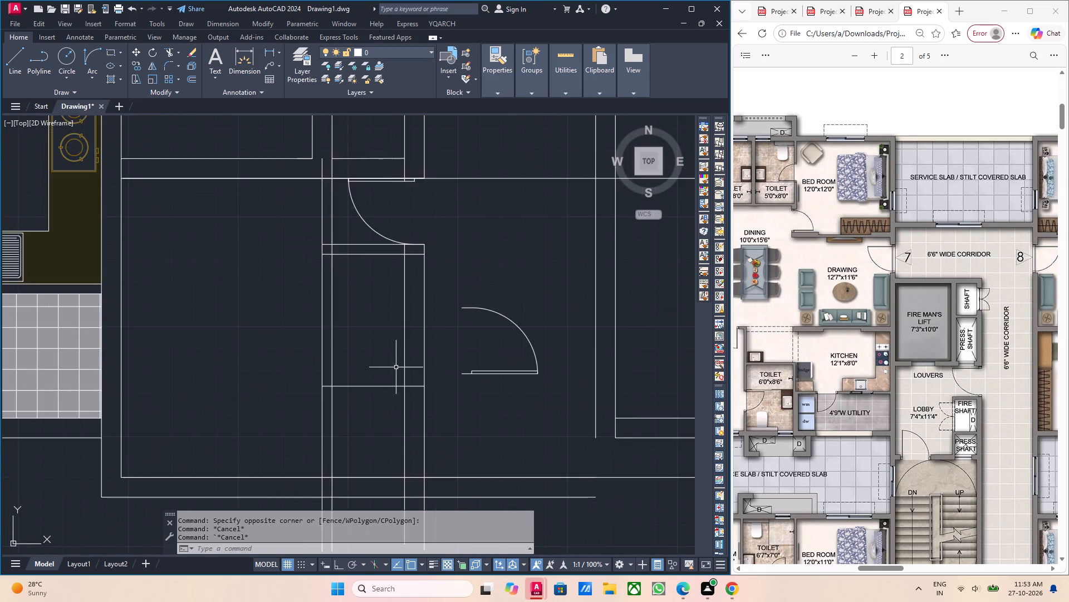
scroll(395, 370, up, 1)
middle_drag(372, 448, 380, 429)
drag(383, 352, 365, 338)
click(348, 312)
middle_drag(405, 350, 380, 354)
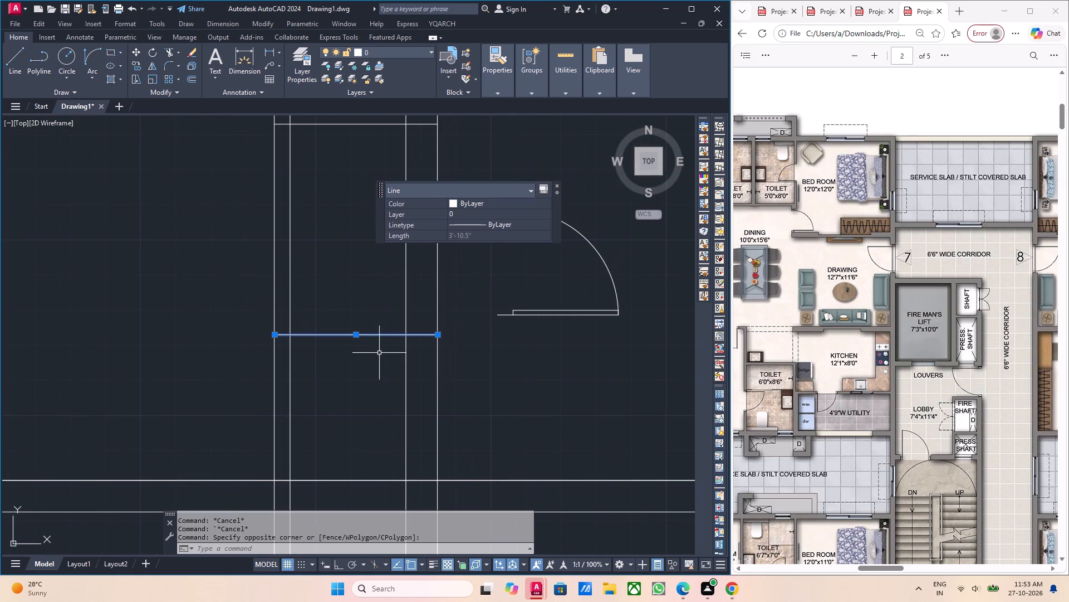
key(o)
key(Return)
drag(407, 337, 407, 346)
text(4.5)
key(Return)
click(375, 382)
scroll(376, 382, down, 2)
middle_drag(379, 382, 404, 415)
key(Escape)
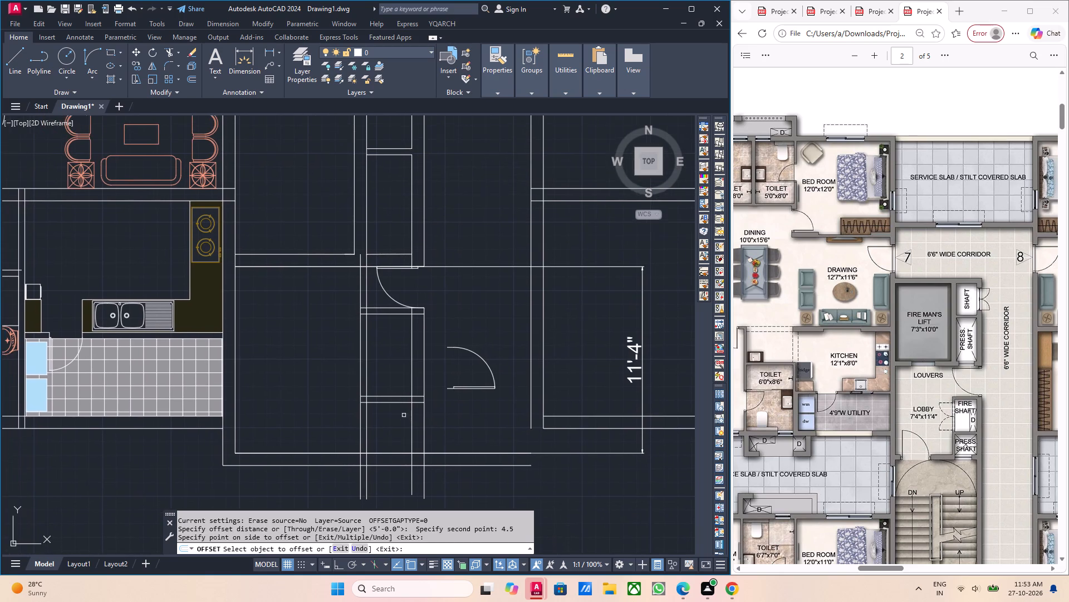
middle_drag(398, 414, 410, 407)
middle_drag(404, 390, 439, 428)
middle_drag(430, 402, 448, 418)
scroll(480, 421, up, 1)
key(Escape)
middle_drag(462, 426, 457, 427)
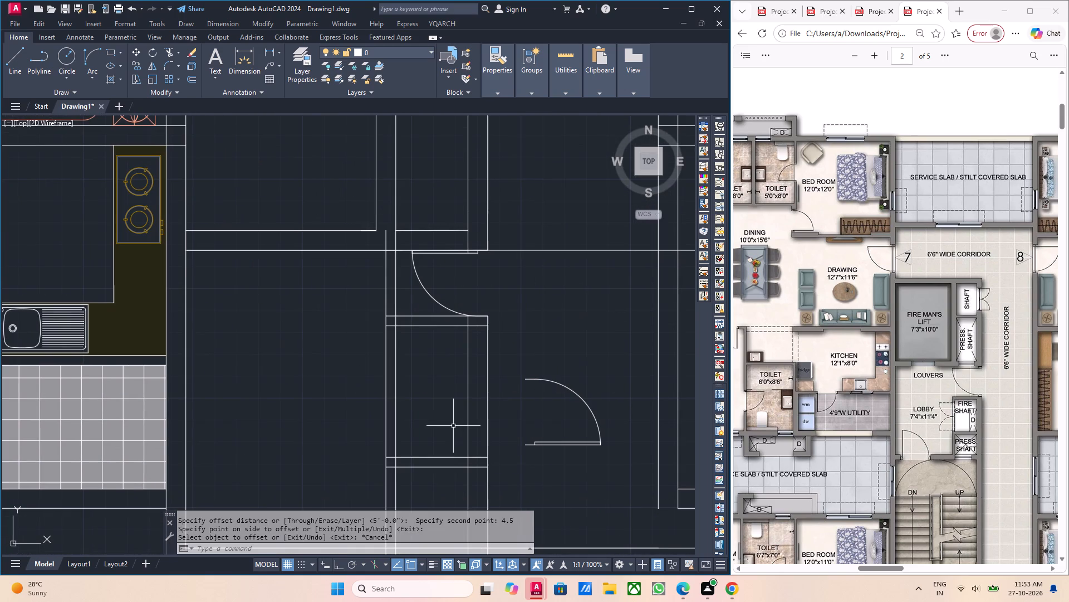
key(Escape)
Mirror the double door beyond the 11'-4" dimension downward about a horizontal line, with Ortho on, keeping the original.
middle_drag(541, 429, 516, 414)
scroll(491, 400, down, 2)
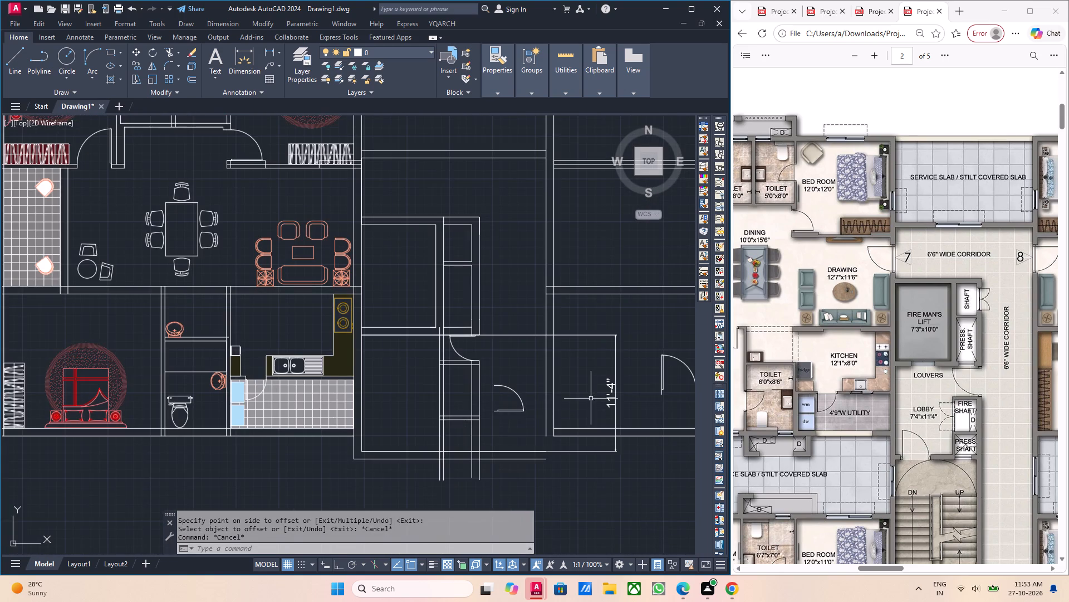
middle_drag(580, 405, 369, 412)
middle_click(440, 416)
drag(538, 416, 506, 404)
click(437, 381)
middle_drag(558, 402, 548, 397)
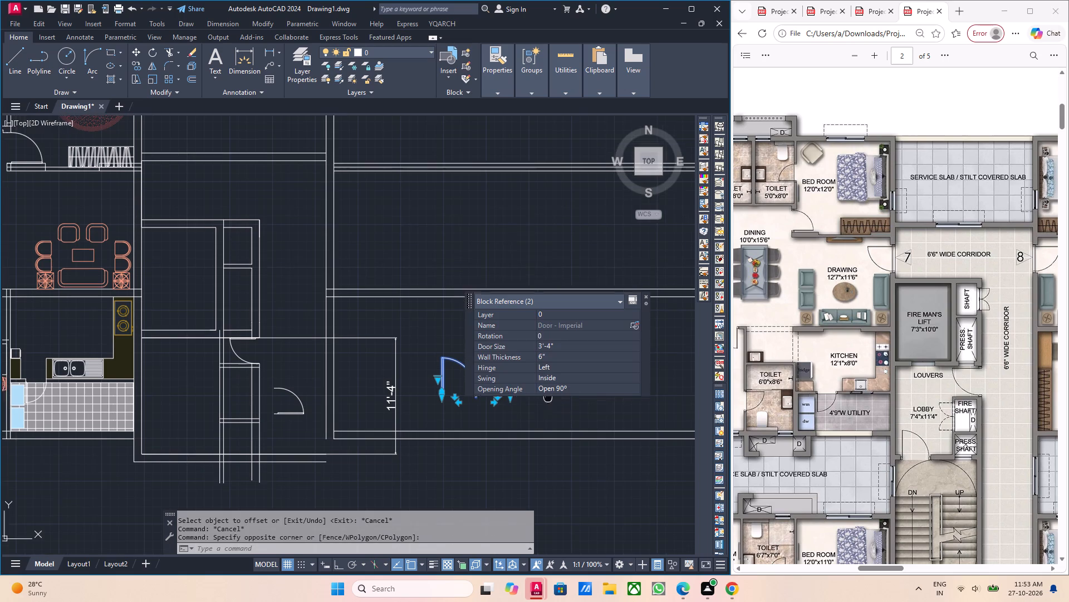
middle_drag(548, 397, 546, 396)
text(mi)
key(Return)
scroll(545, 397, up, 2)
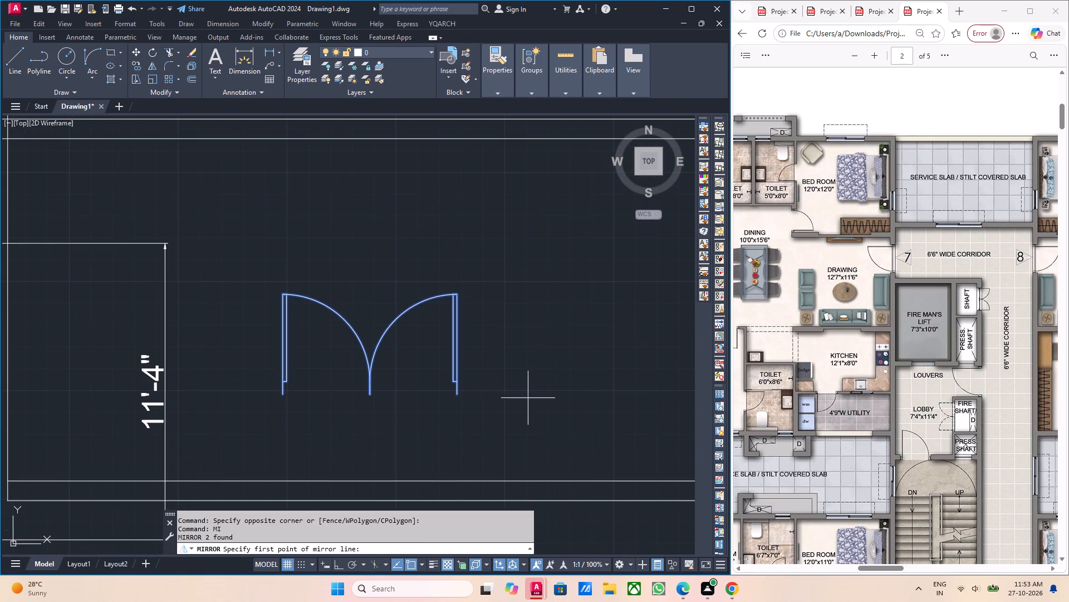
click(528, 398)
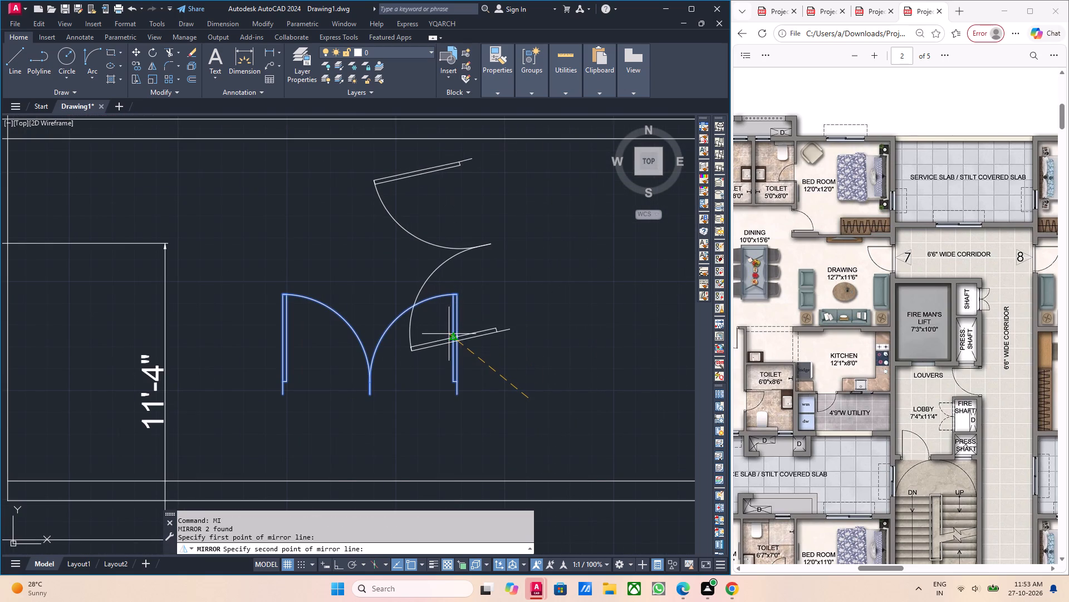
key(F8)
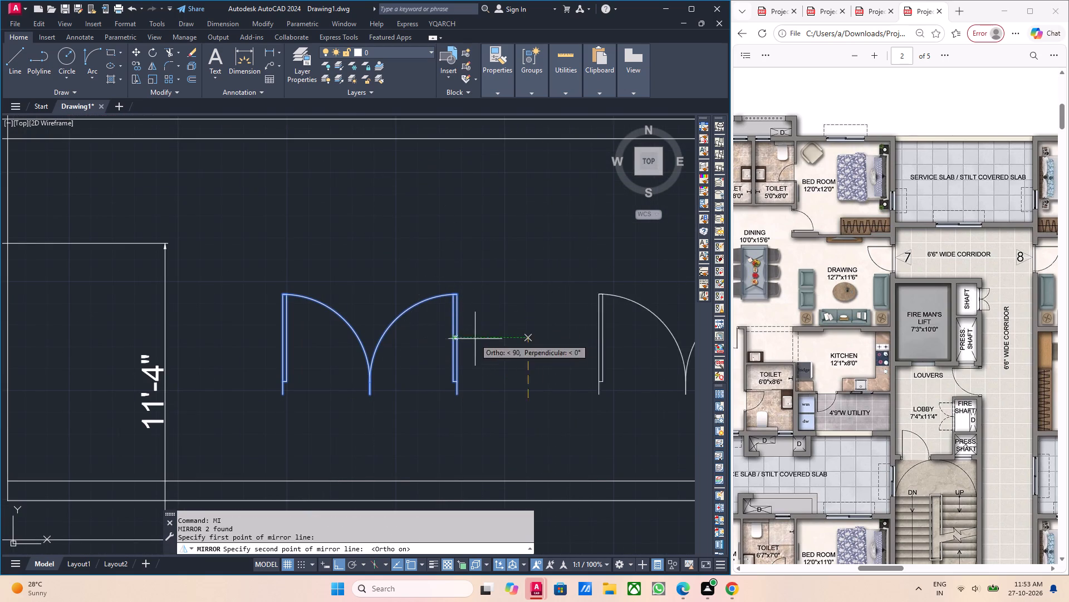
scroll(482, 356, down, 3)
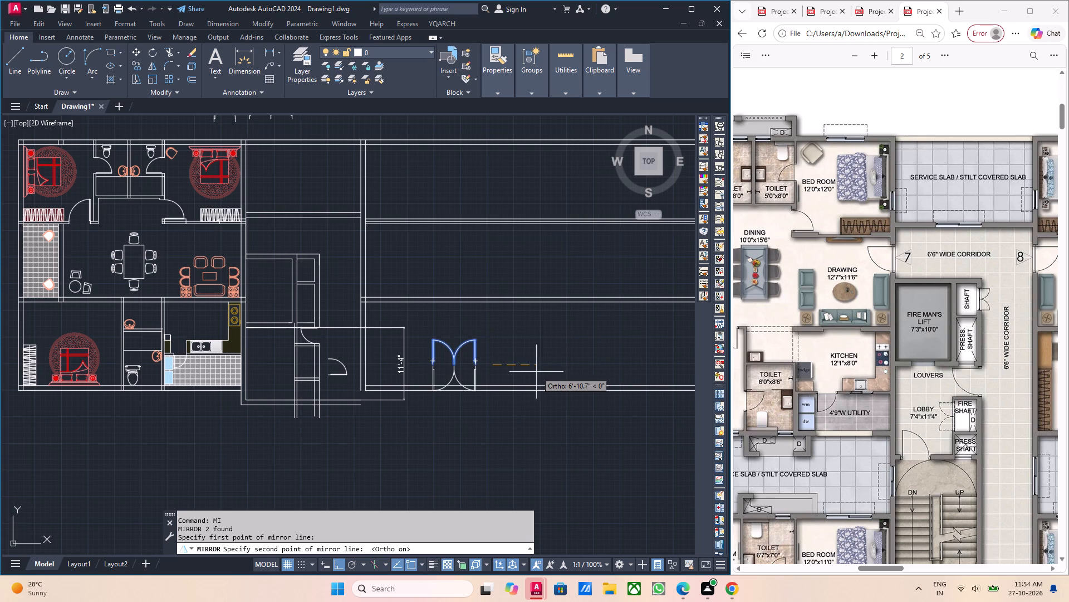
text(9.)
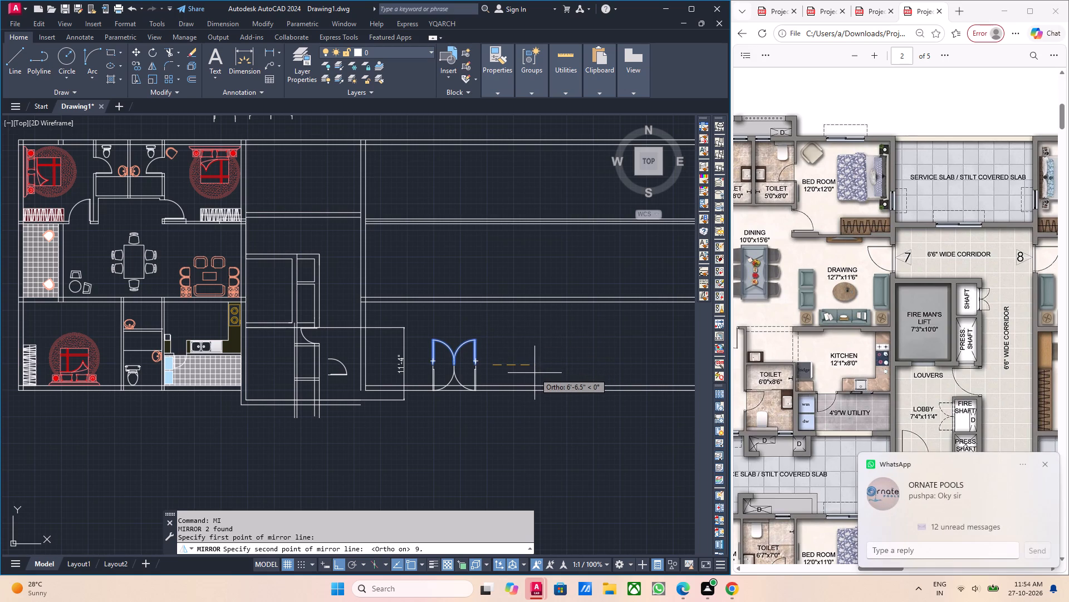
key(BackSpace)
key(0)
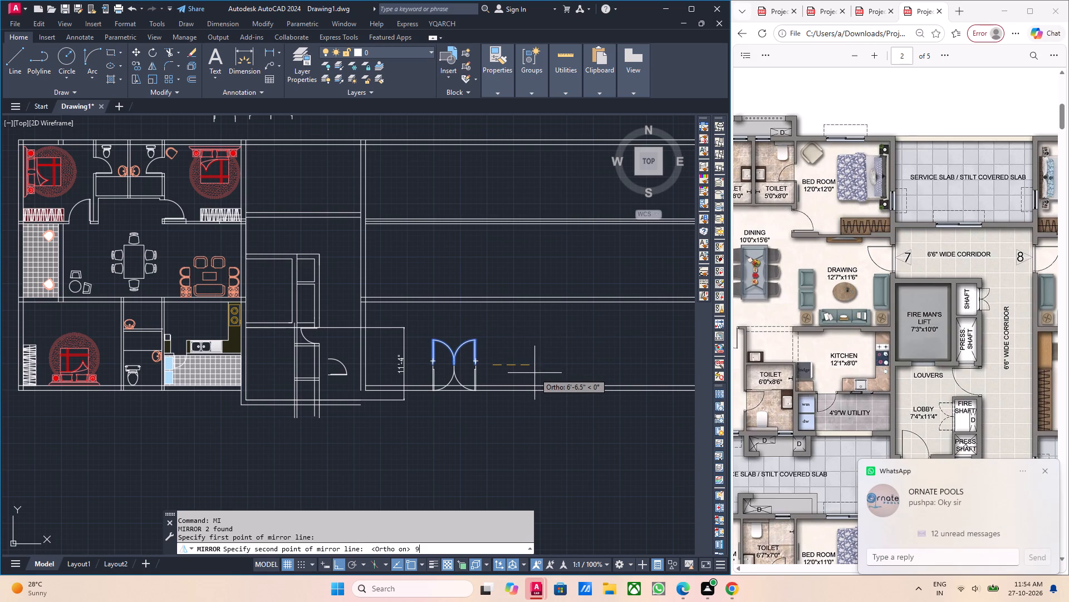
key(Return)
click(491, 454)
middle_drag(447, 416, 457, 443)
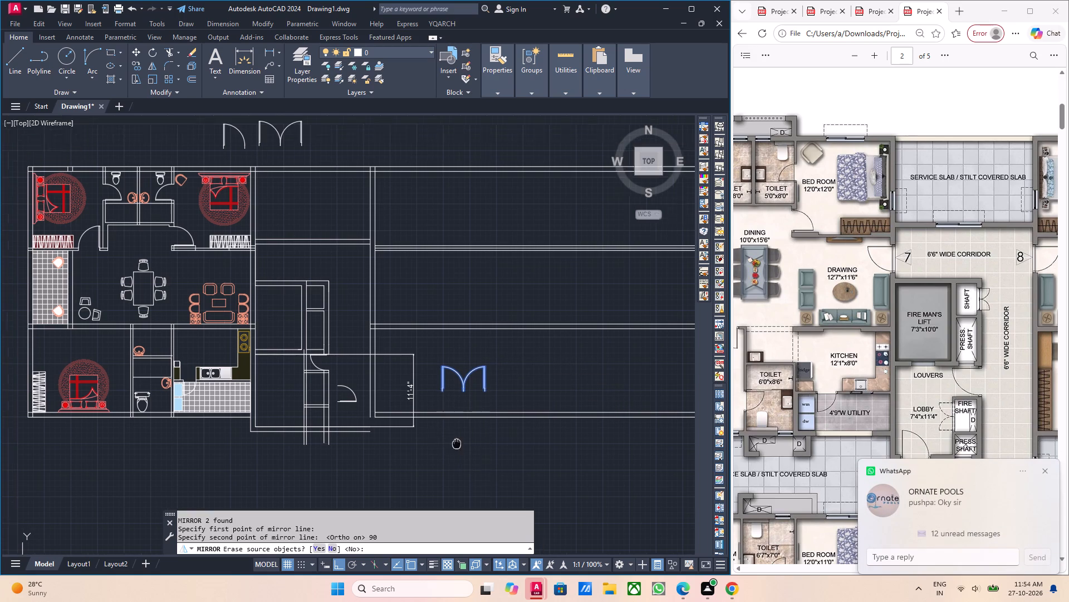
middle_drag(457, 443, 480, 486)
scroll(508, 444, up, 2)
click(331, 549)
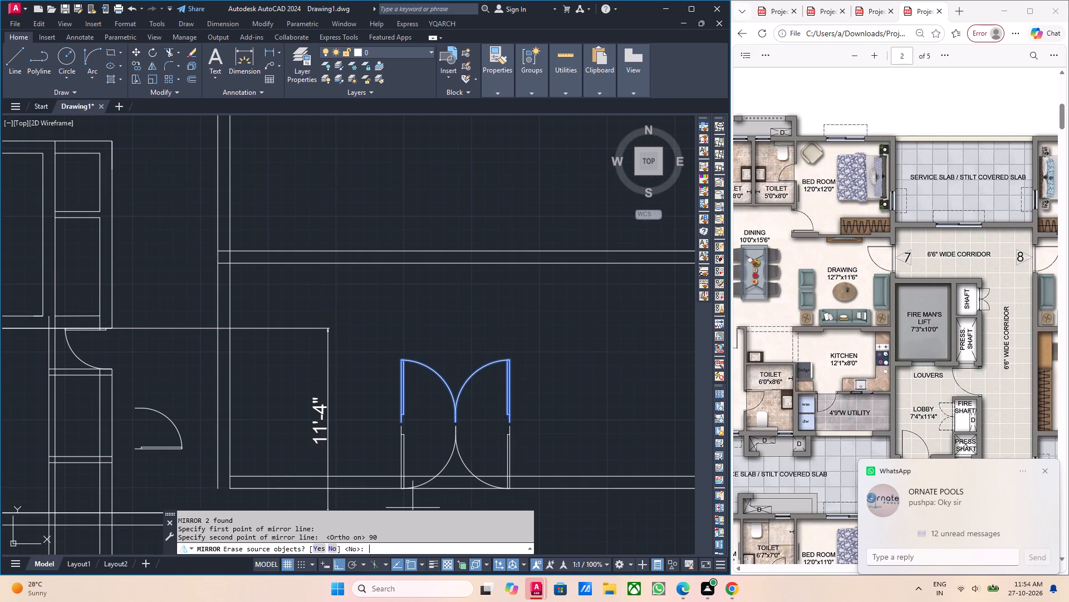
Rotate the upper double door by 270 degrees so its opening runs vertically.
middle_drag(479, 470, 462, 489)
drag(475, 430, 430, 409)
click(416, 402)
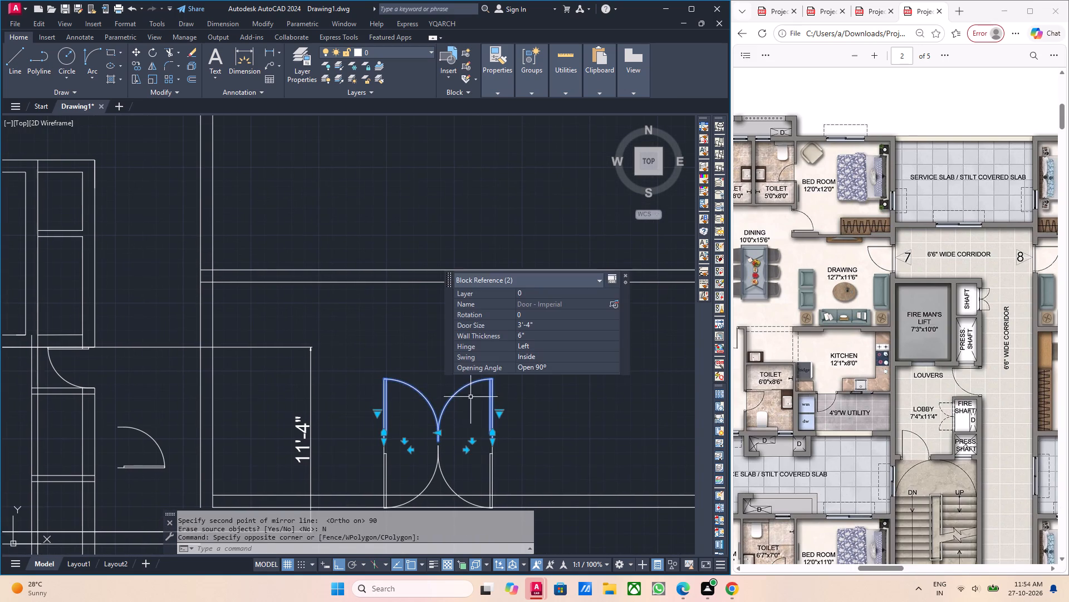
middle_drag(502, 409, 492, 412)
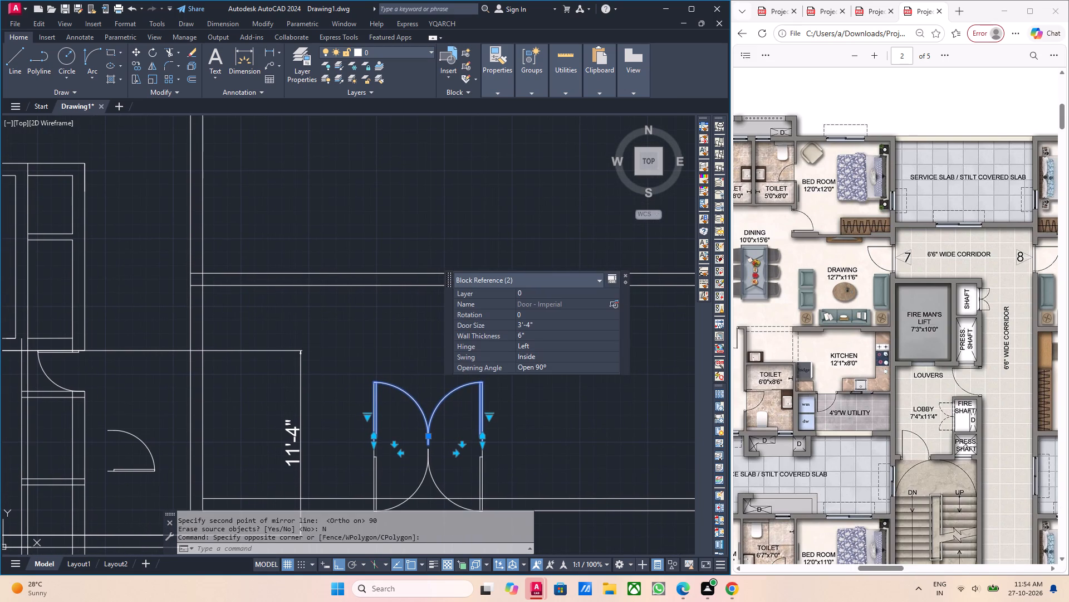
text(rp)
key(BackSpace)
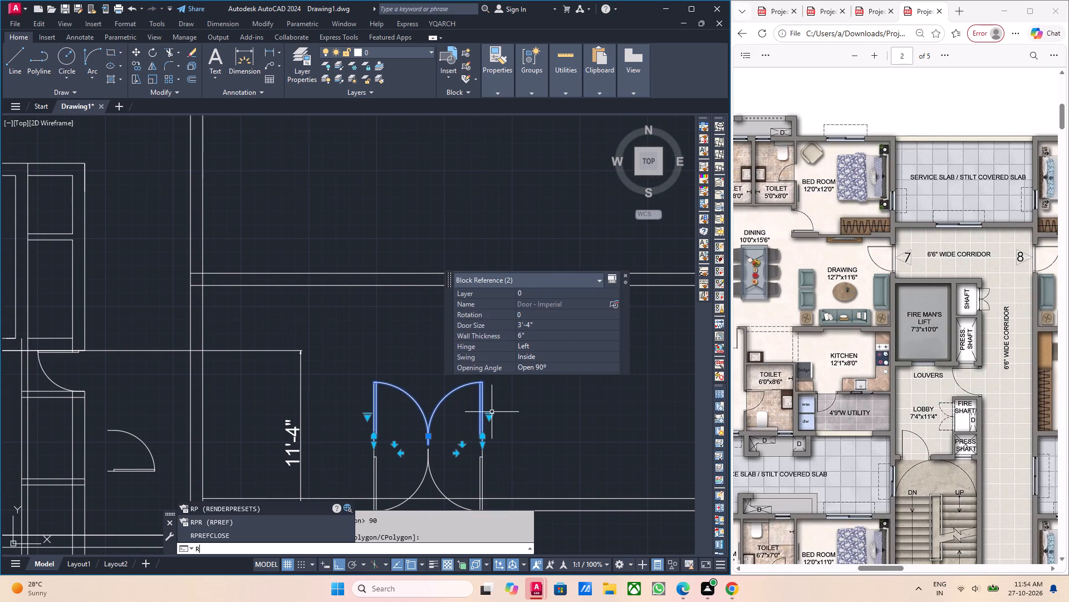
key(o)
key(Return)
click(501, 452)
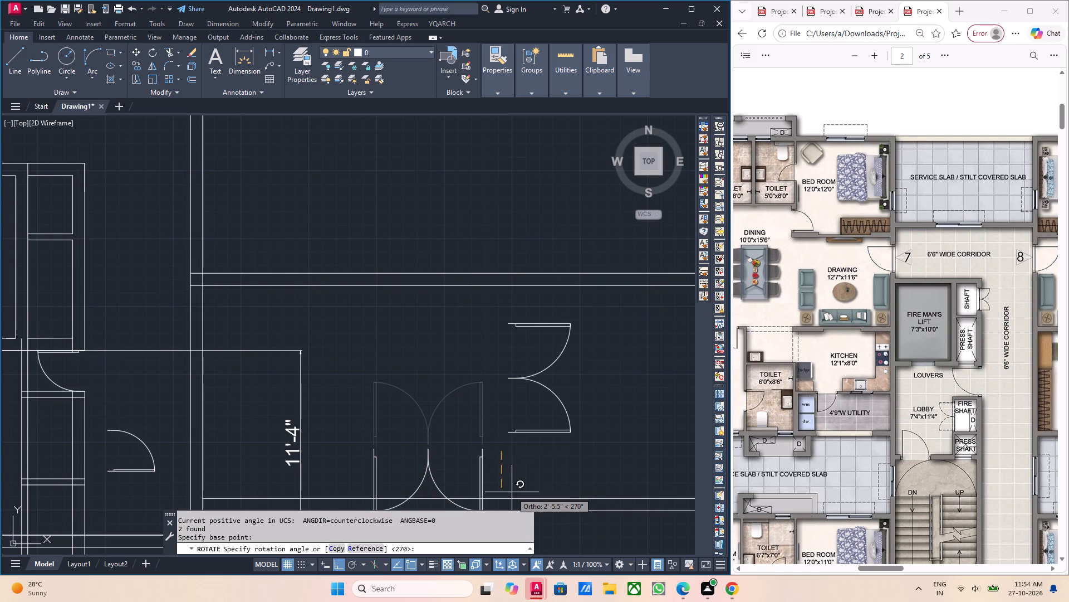
click(512, 491)
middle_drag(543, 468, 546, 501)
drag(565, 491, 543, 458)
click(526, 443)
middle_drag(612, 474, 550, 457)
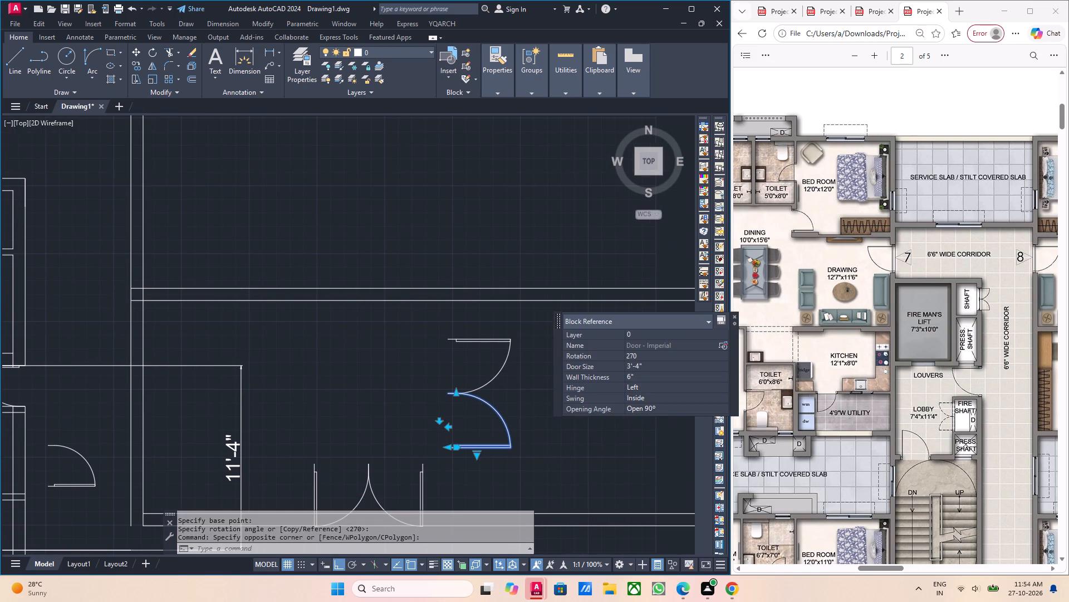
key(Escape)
Mirror the rotated double door about a vertical line through its meeting point, erasing the source objects.
drag(539, 459, 526, 436)
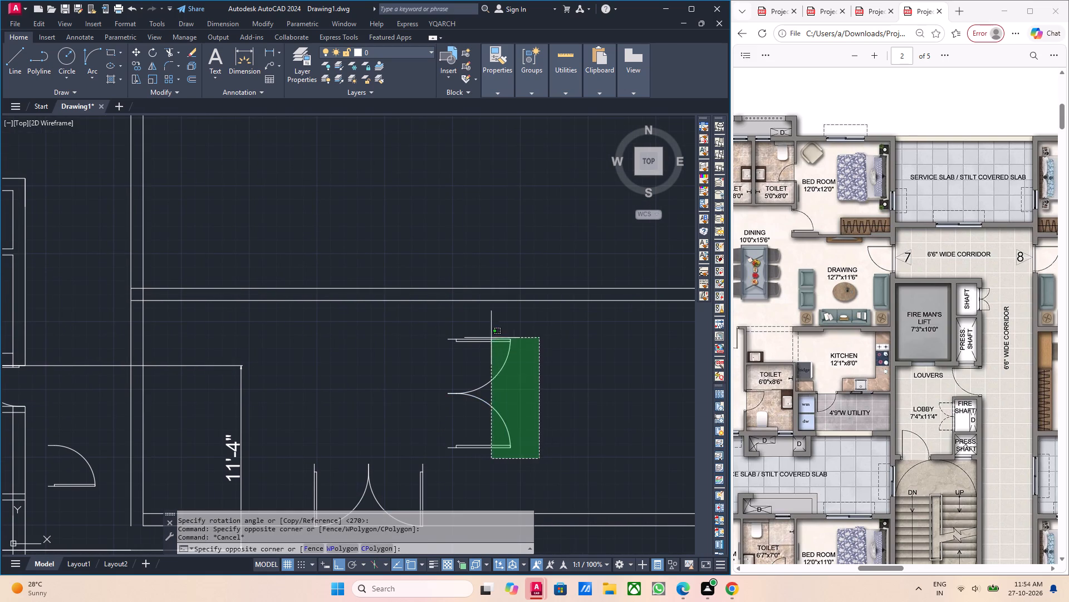
click(484, 331)
middle_drag(607, 520, 558, 495)
key(m)
key(i)
key(Return)
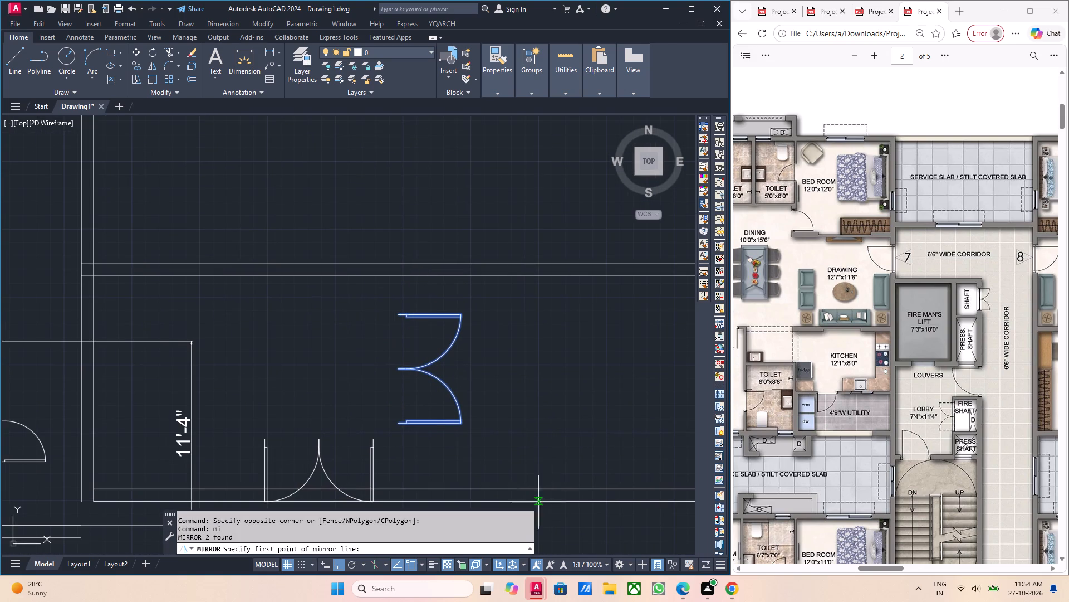
click(401, 370)
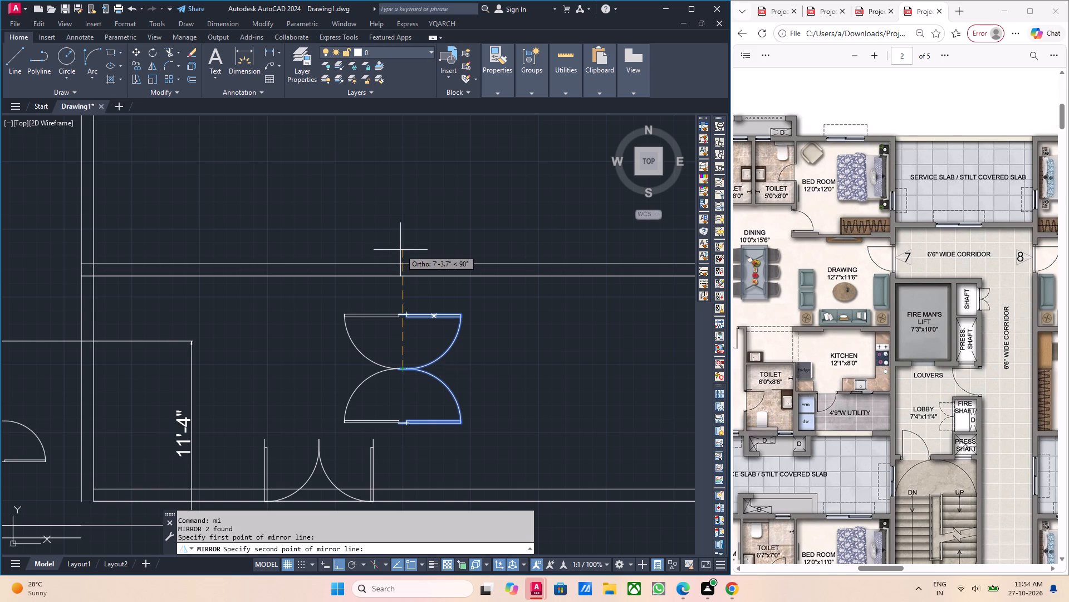
click(400, 233)
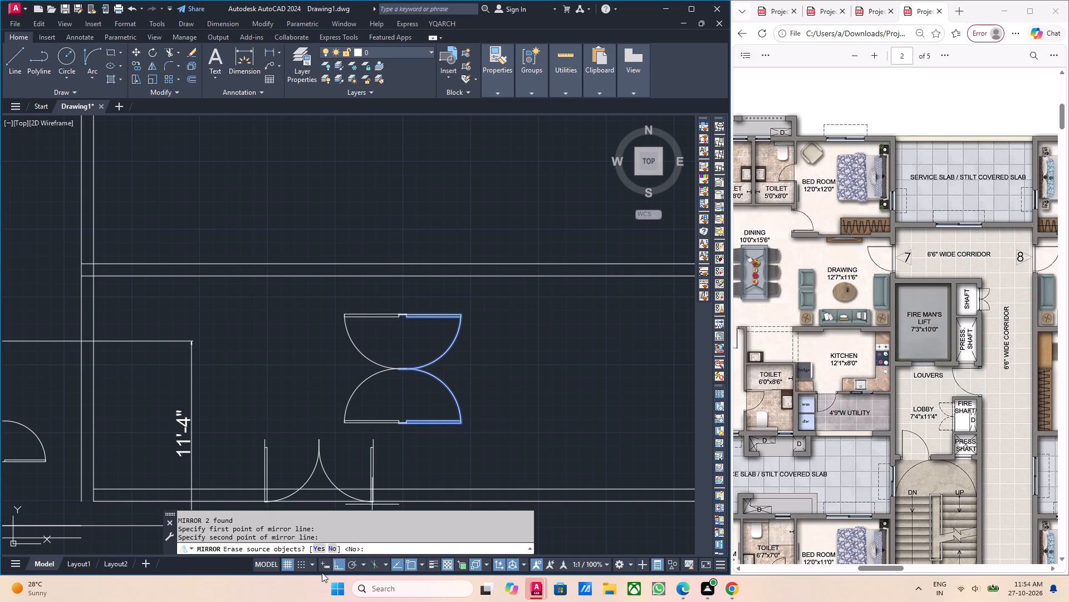
click(323, 550)
Move the mirrored double door to the shaft's lobby-side wall, placing its lower jamb at the upper line of the second cross wall.
middle_click(426, 435)
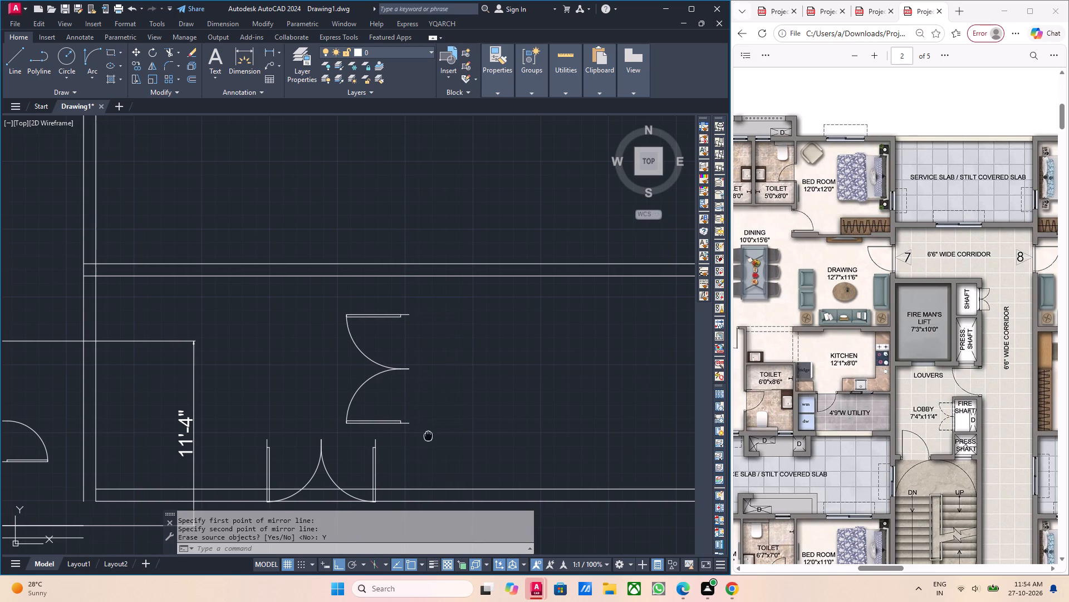
drag(426, 434, 411, 392)
click(388, 325)
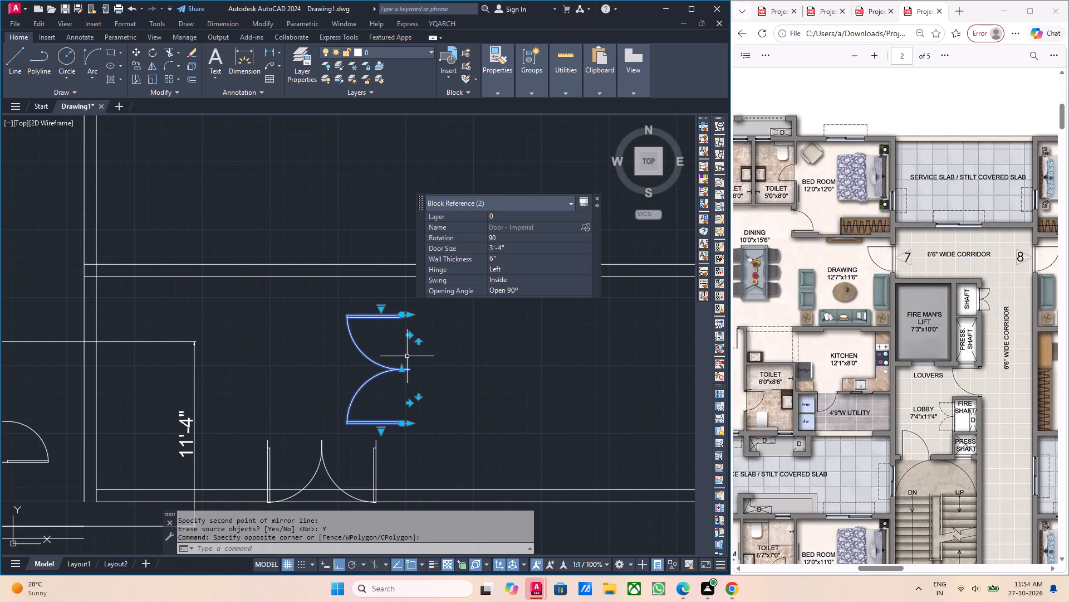
key(m)
key(Return)
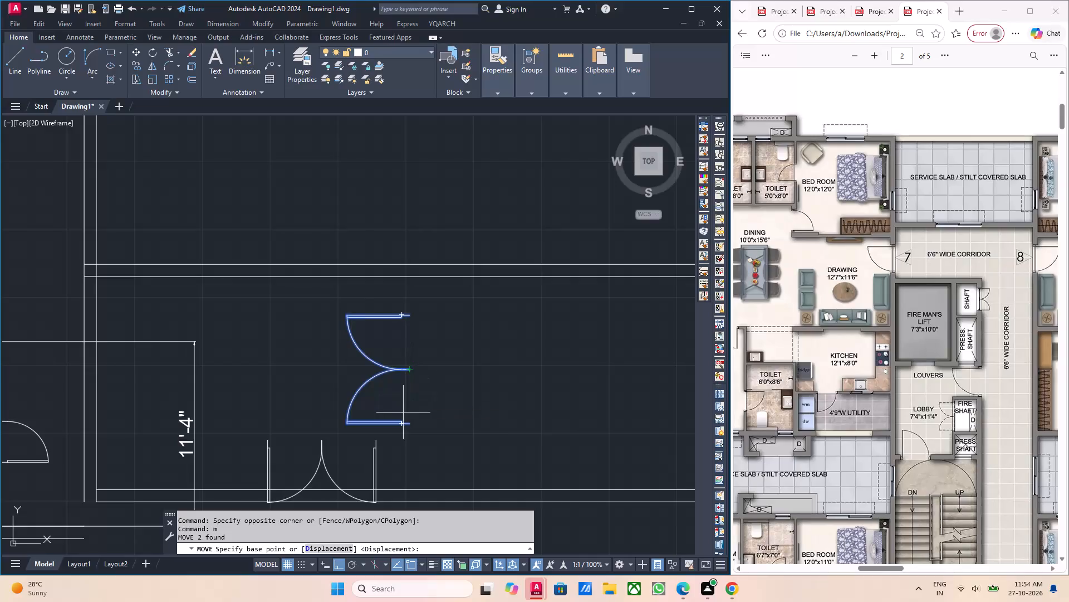
click(411, 427)
scroll(215, 370, down, 3)
middle_drag(196, 378, 260, 386)
scroll(237, 391, up, 3)
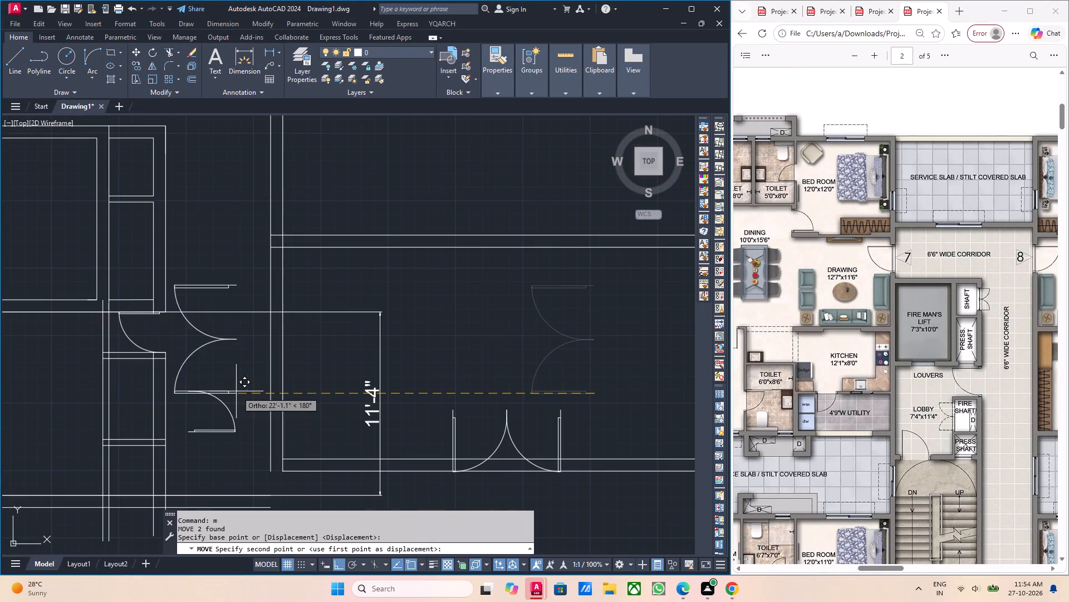
scroll(109, 438, up, 3)
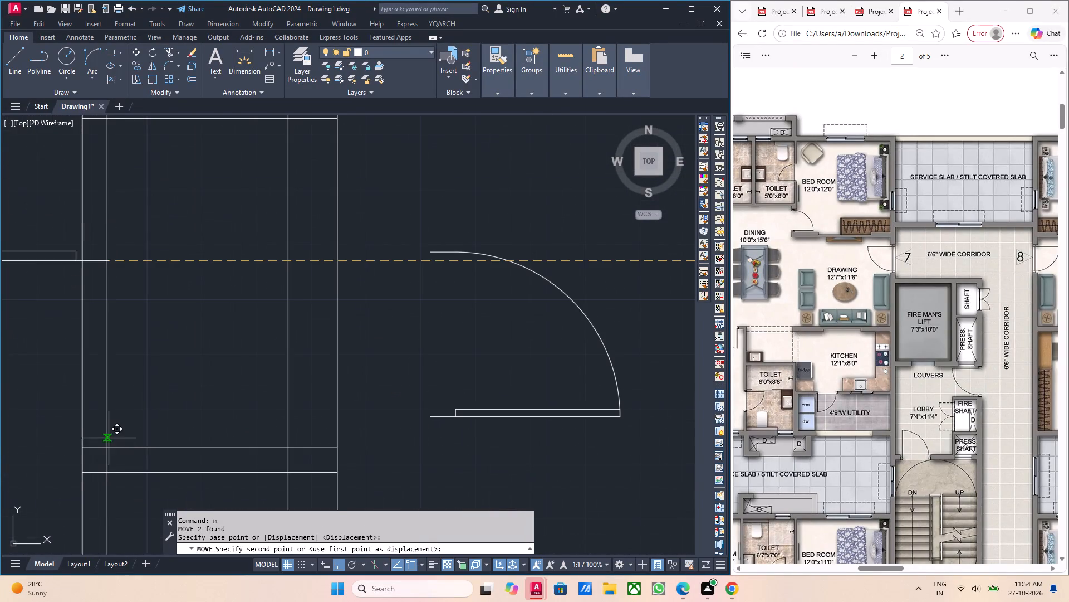
click(109, 449)
Scale the shaft's double door down from its lower jamb with a 2'-6" upward pick, fitting it between the two cross walls.
scroll(122, 447, down, 3)
middle_drag(126, 441, 130, 452)
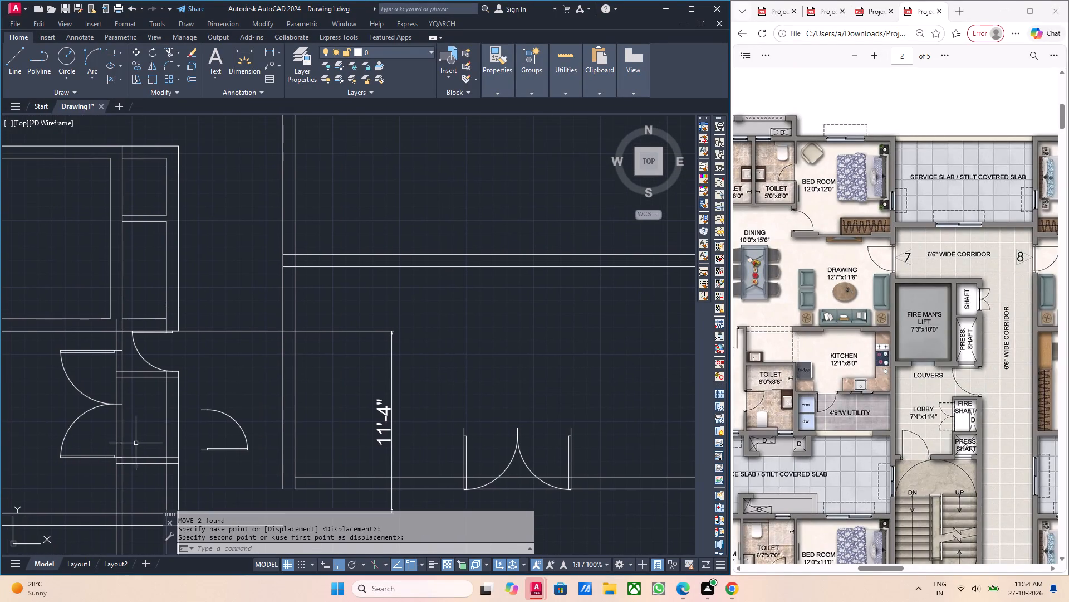
drag(102, 421, 94, 400)
click(80, 376)
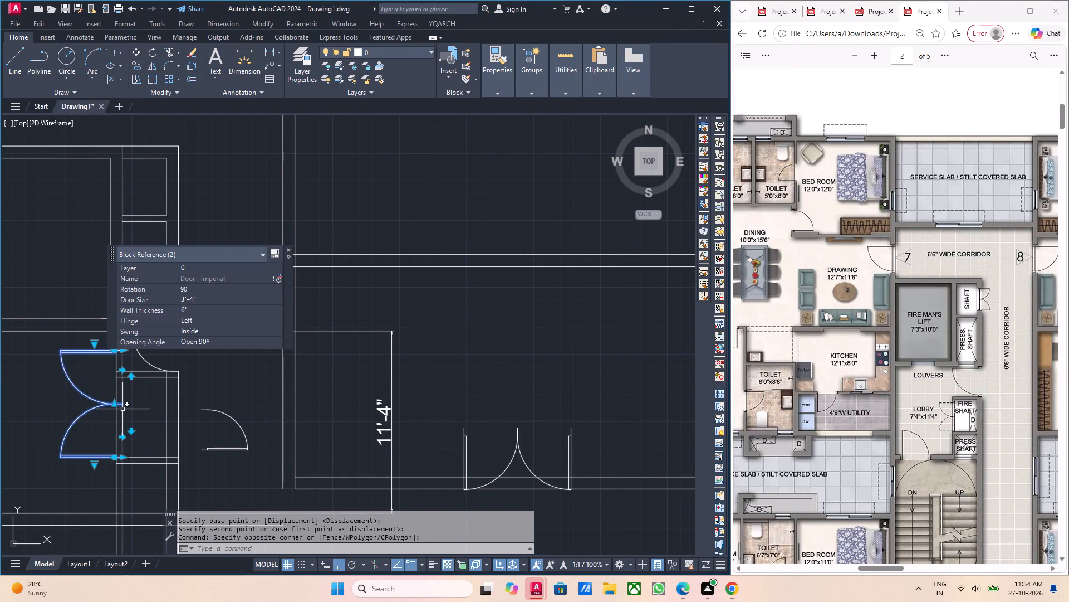
key(s)
key(c)
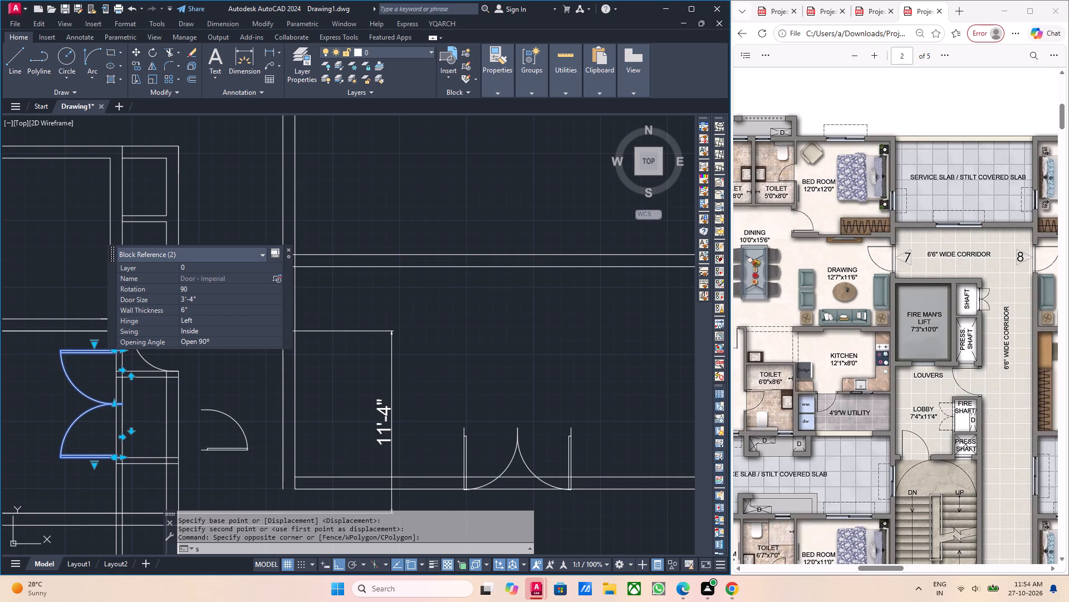
key(Return)
scroll(89, 431, up, 2)
scroll(176, 488, up, 2)
scroll(153, 501, down, 3)
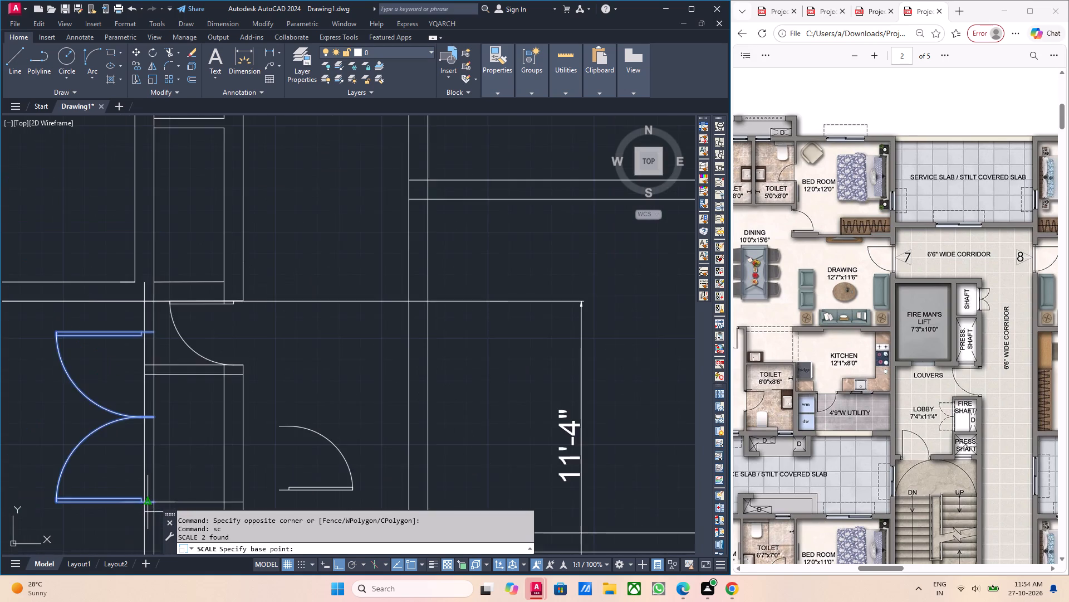
scroll(145, 502, up, 4)
click(131, 509)
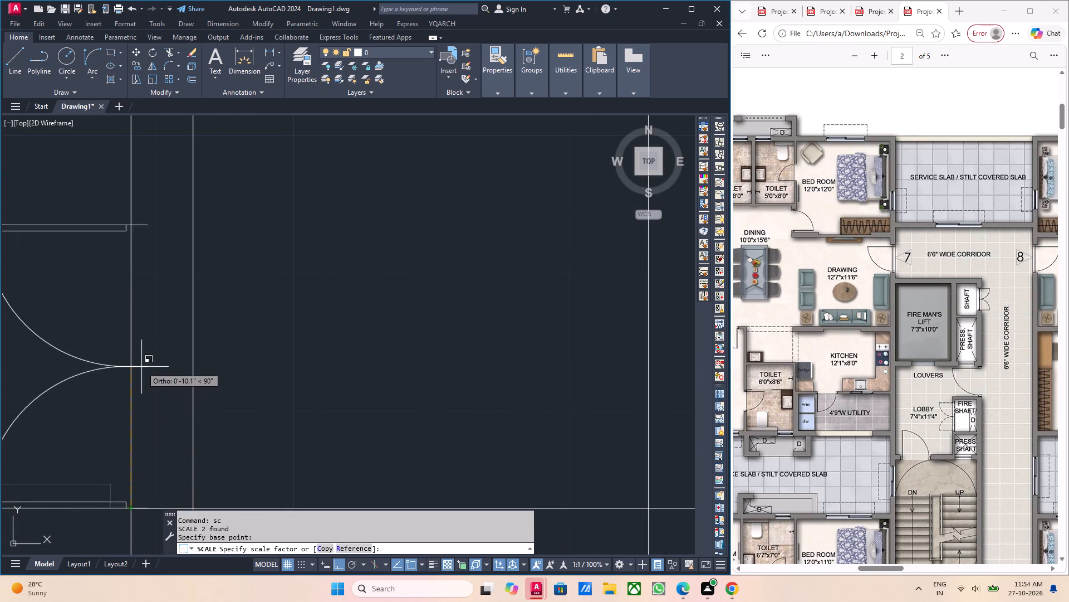
middle_drag(143, 334, 134, 485)
middle_drag(136, 381, 135, 557)
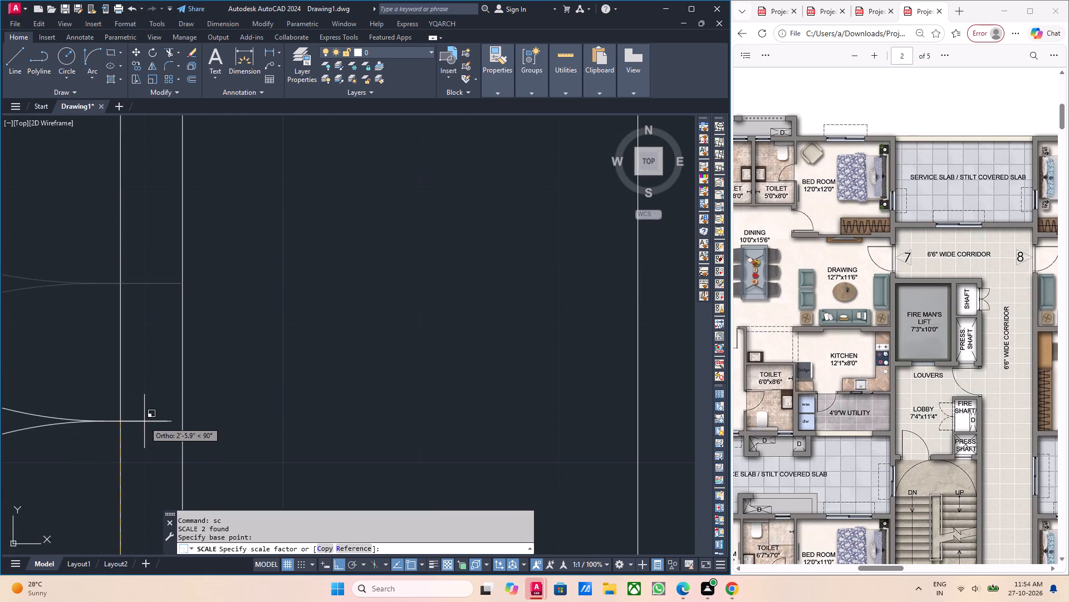
scroll(144, 421, down, 2)
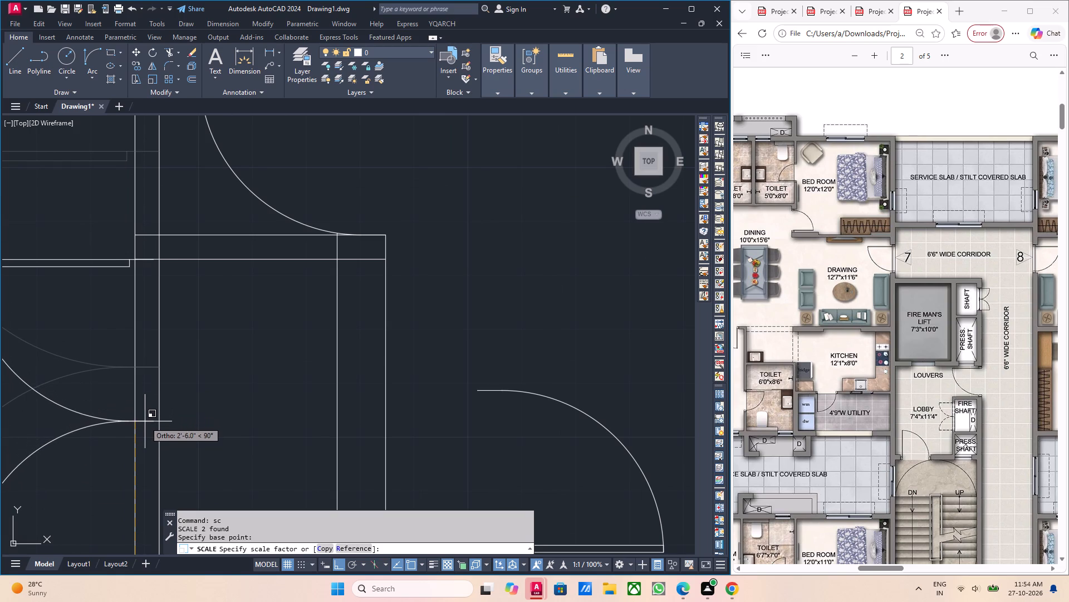
click(145, 421)
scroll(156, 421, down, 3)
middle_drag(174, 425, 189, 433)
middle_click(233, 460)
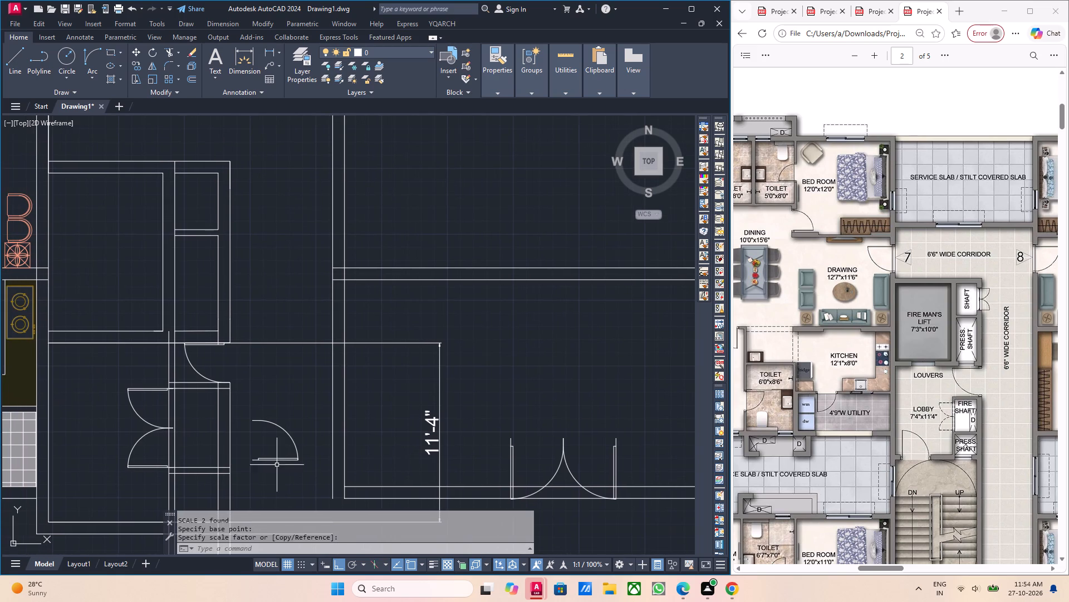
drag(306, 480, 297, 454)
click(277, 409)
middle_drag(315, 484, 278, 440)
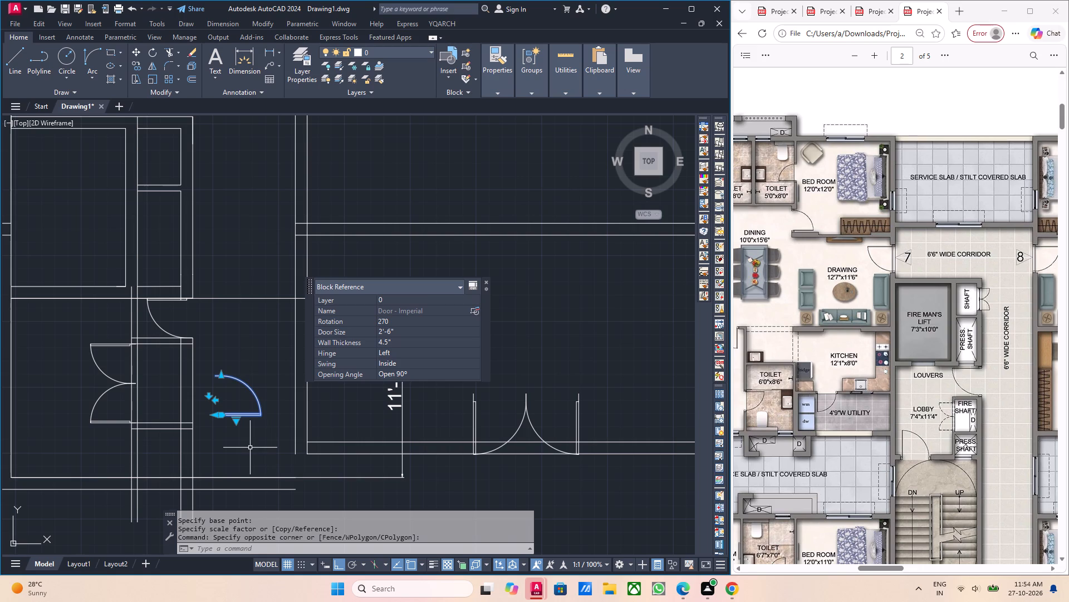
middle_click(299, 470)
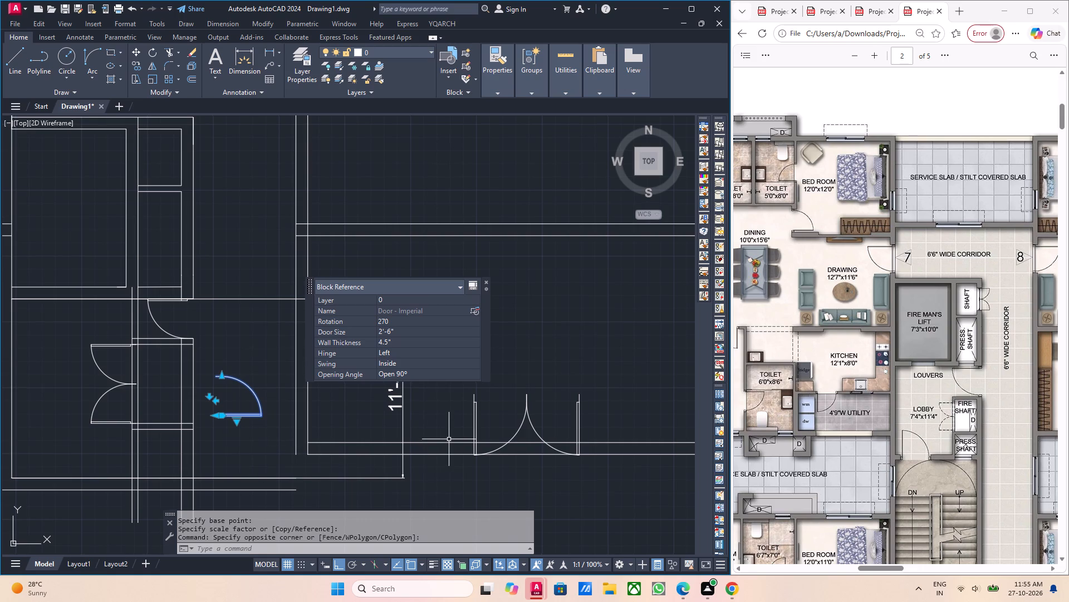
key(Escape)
Move the double-door leaf nearest the 11'-4" dimension, taken by its hinge-side wall end, toward the lobby's lower wall.
scroll(515, 434, up, 2)
click(514, 436)
middle_drag(491, 438, 464, 443)
key(m)
key(Return)
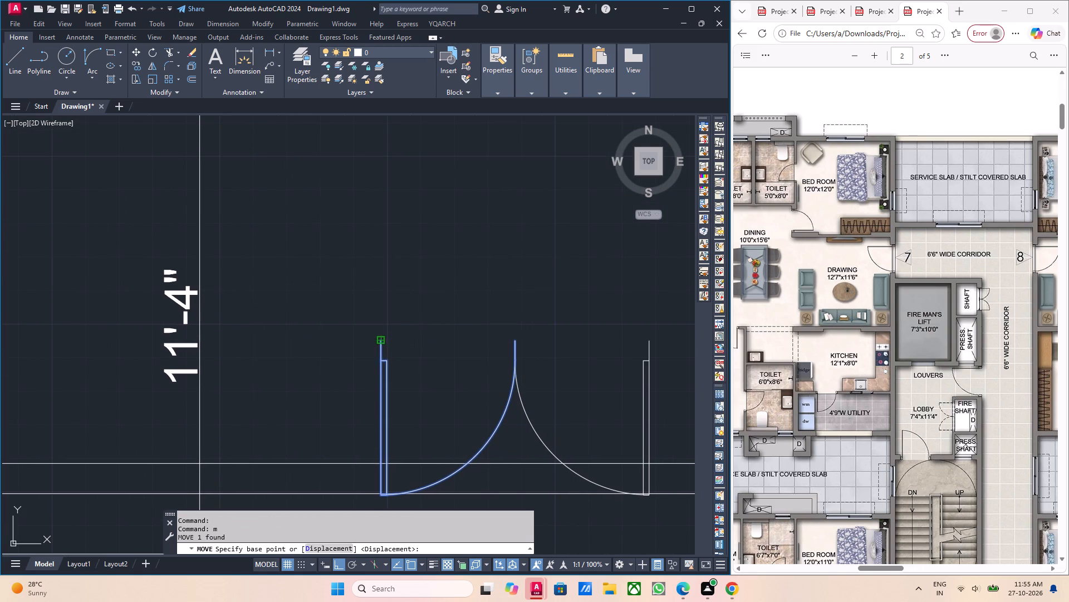
click(384, 342)
scroll(185, 482, down, 3)
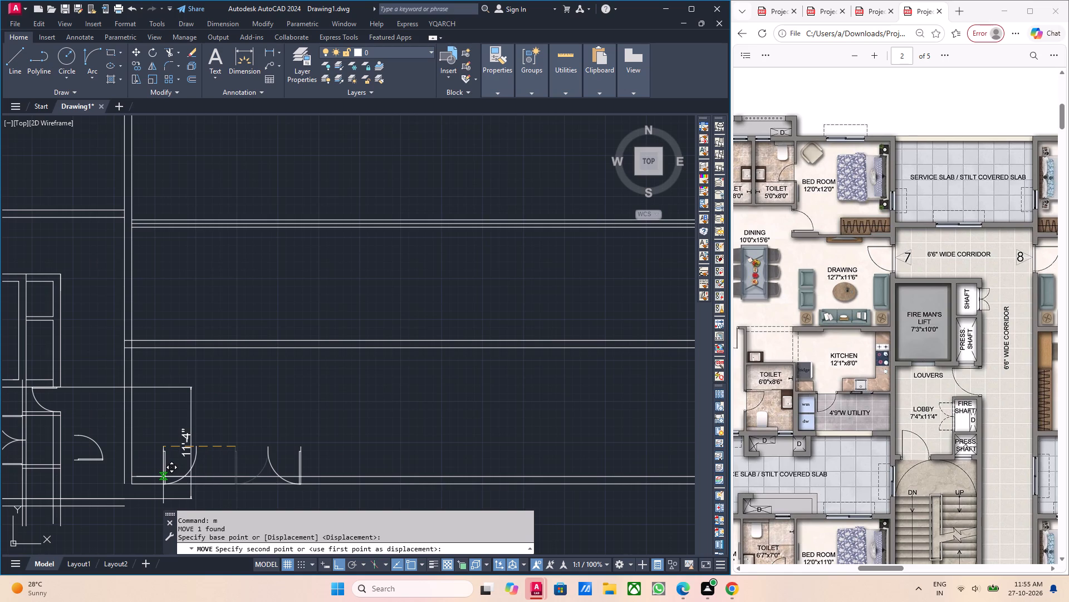
middle_drag(163, 477, 203, 460)
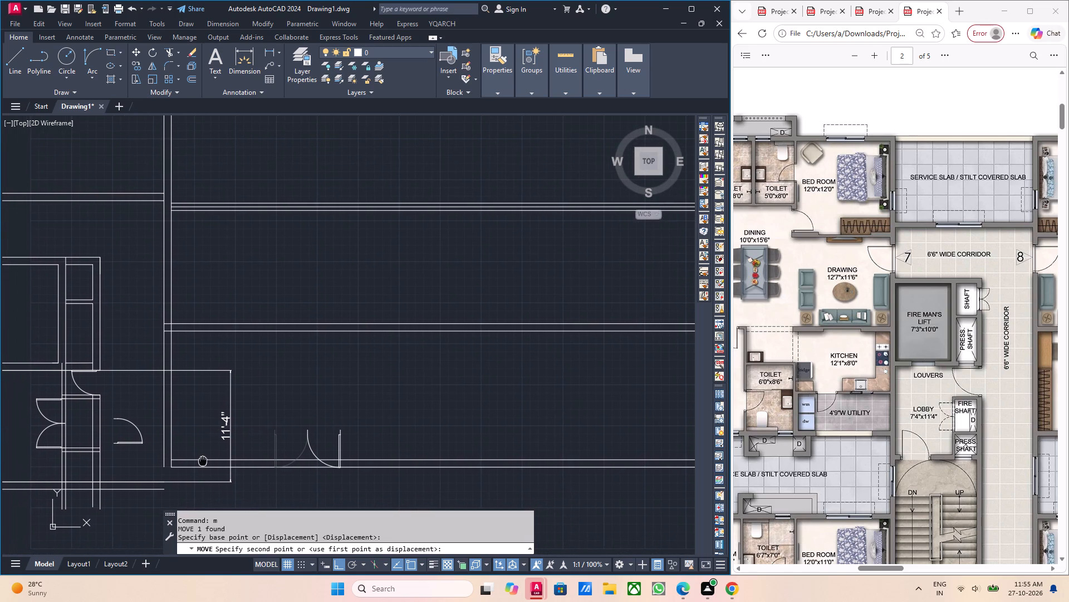
middle_drag(203, 460, 203, 460)
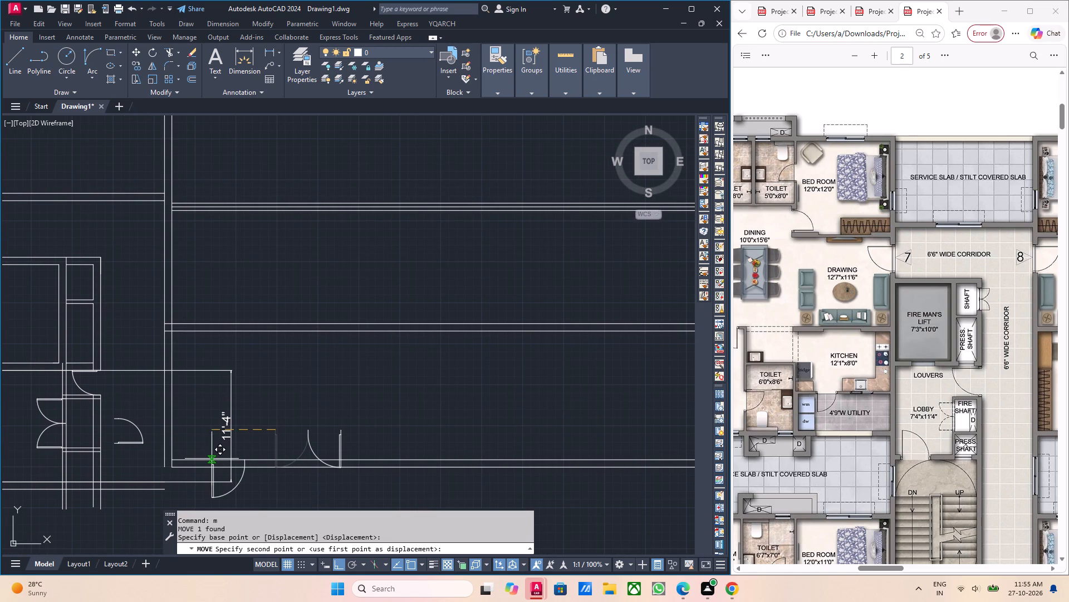
middle_drag(158, 459, 357, 437)
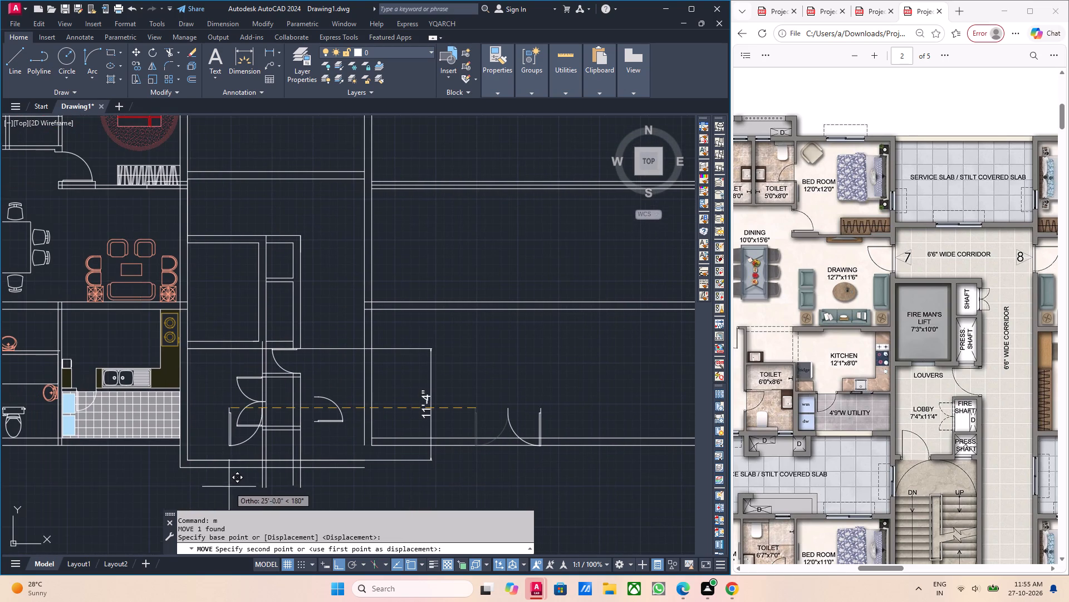
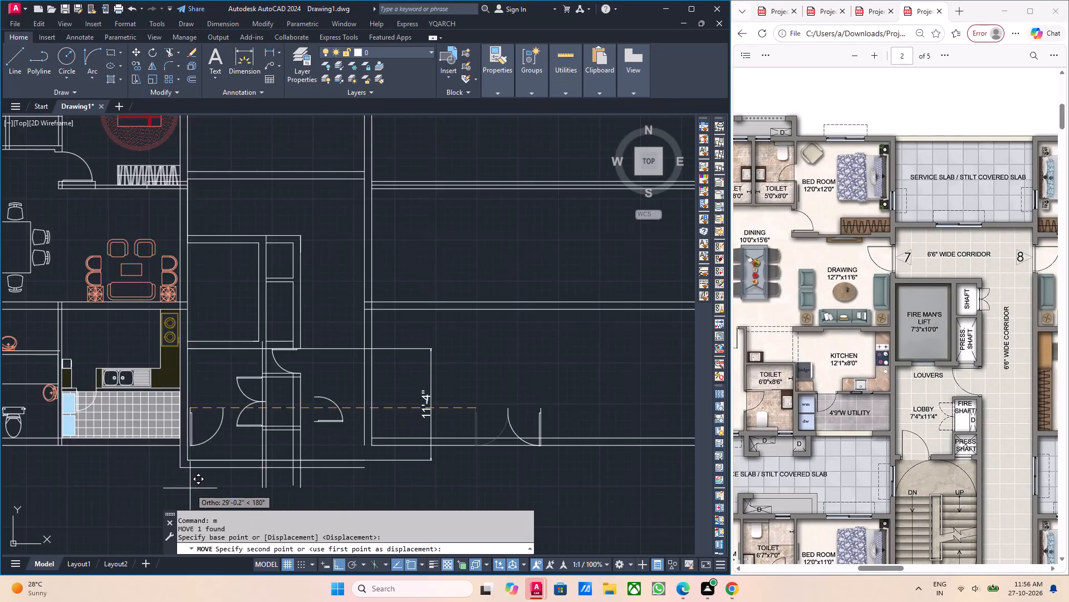
Place the moved door leaf freely inside the lobby, just above its lower wall and beside the wall next to the utility.
scroll(191, 488, up, 1)
middle_click(194, 487)
key(F8)
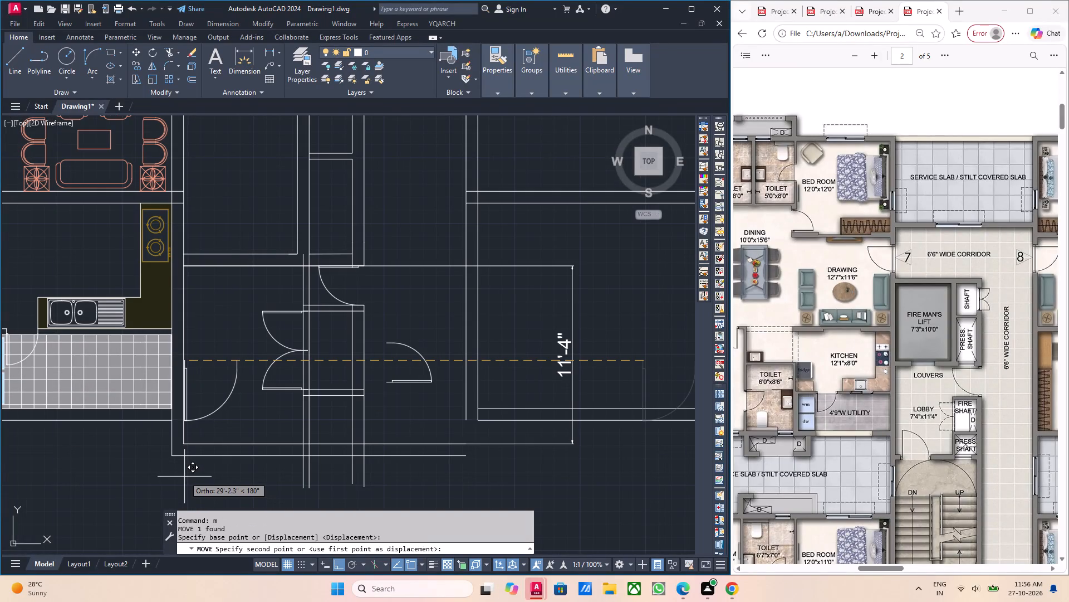
scroll(210, 480, up, 2)
scroll(204, 464, down, 2)
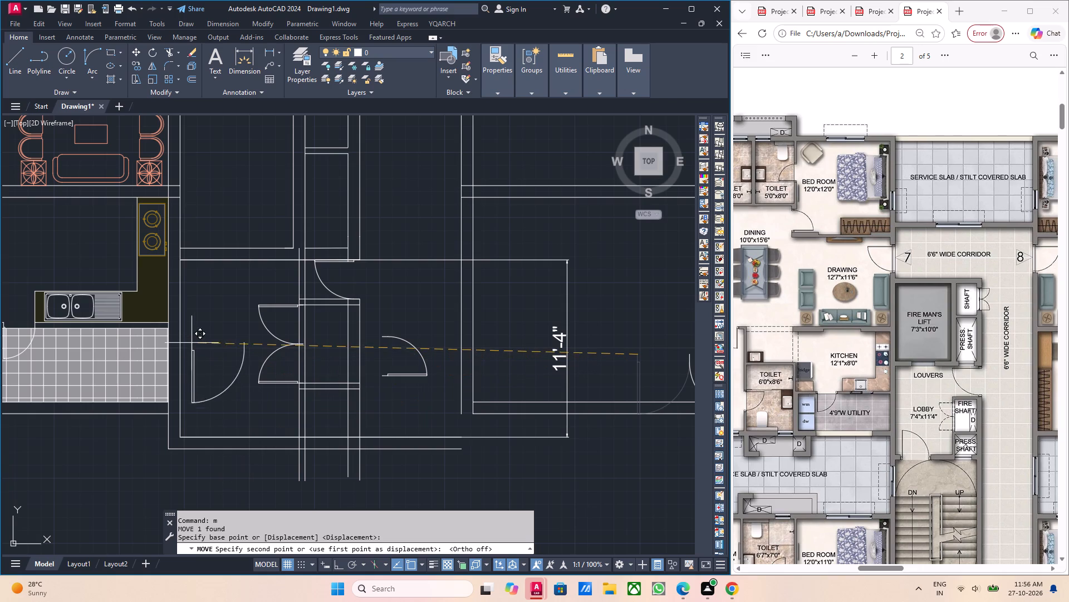
click(195, 339)
key(Escape)
Stretch the lower end of the lobby's utility-side inner wall line down to the outer line of the lower wall.
middle_drag(215, 448, 217, 457)
scroll(169, 457, up, 3)
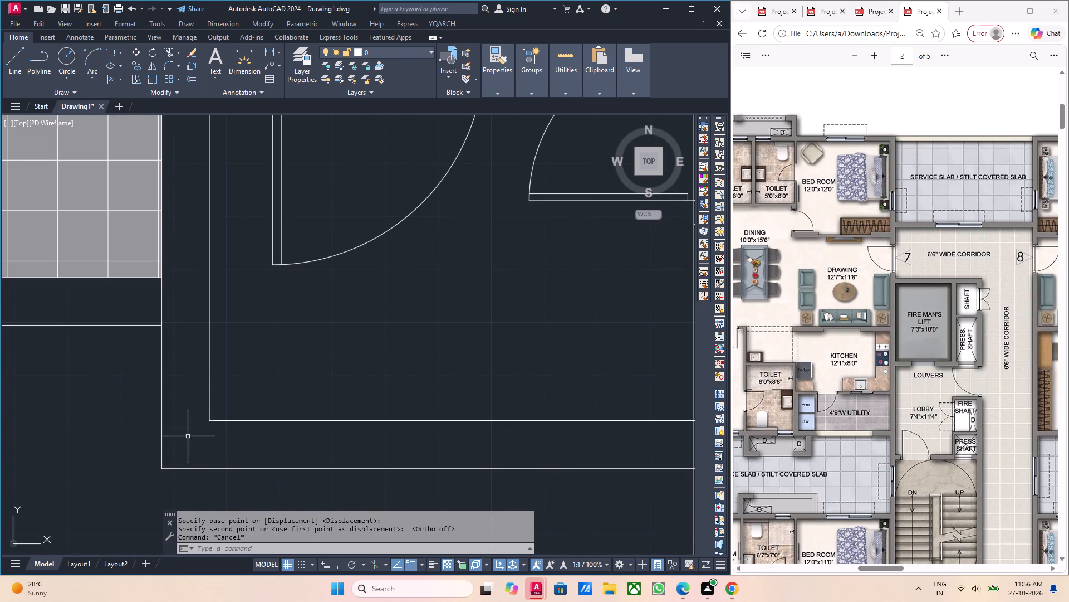
click(207, 407)
click(209, 407)
click(212, 412)
click(201, 400)
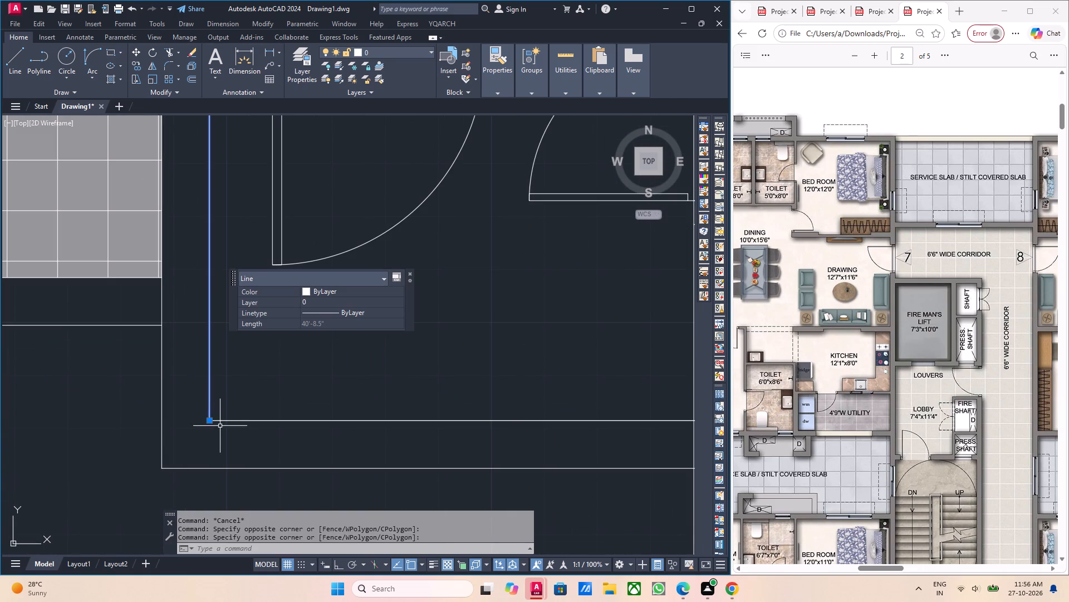
click(207, 419)
click(207, 467)
key(Escape)
middle_drag(246, 476, 230, 478)
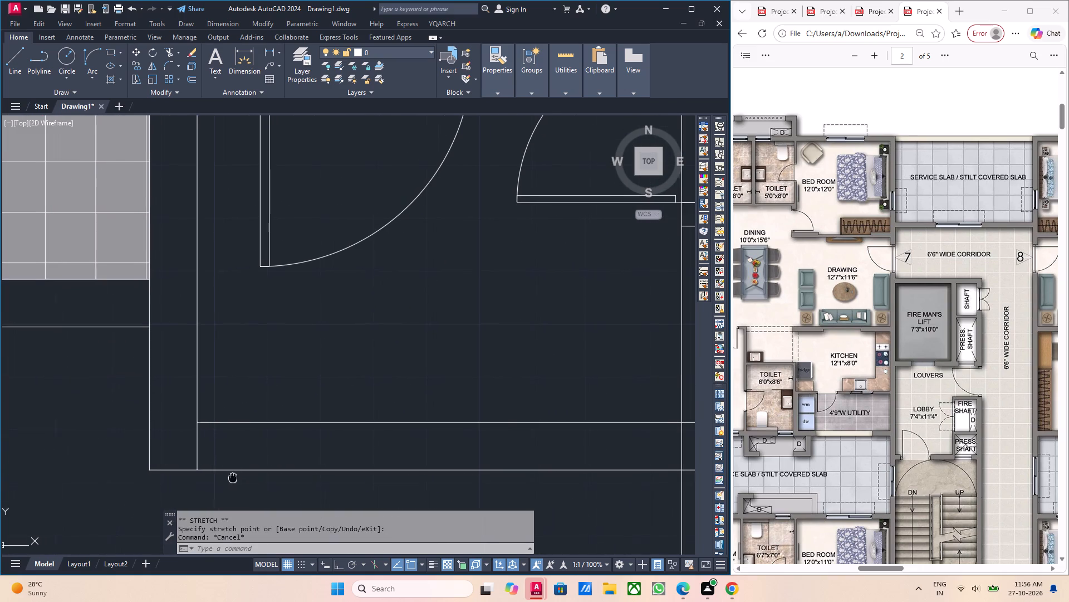
middle_drag(230, 478, 228, 478)
drag(216, 460, 204, 459)
click(146, 448)
middle_drag(210, 462, 203, 464)
key(Escape)
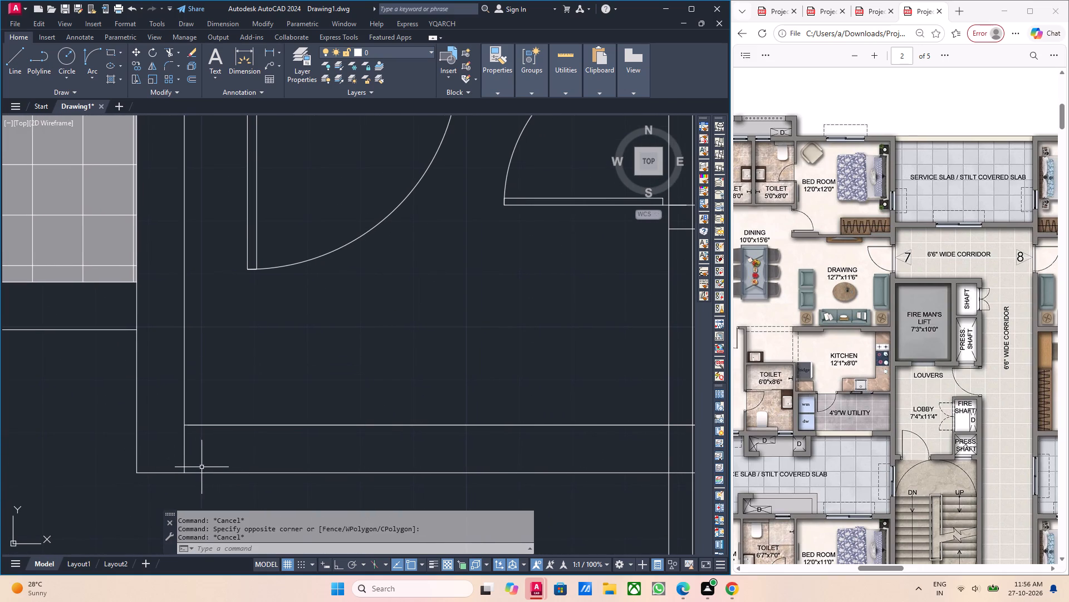
Draw a line across the lower wall's thickness, from the lobby's inner corner to the outer wall line.
key(l)
key(Return)
click(187, 425)
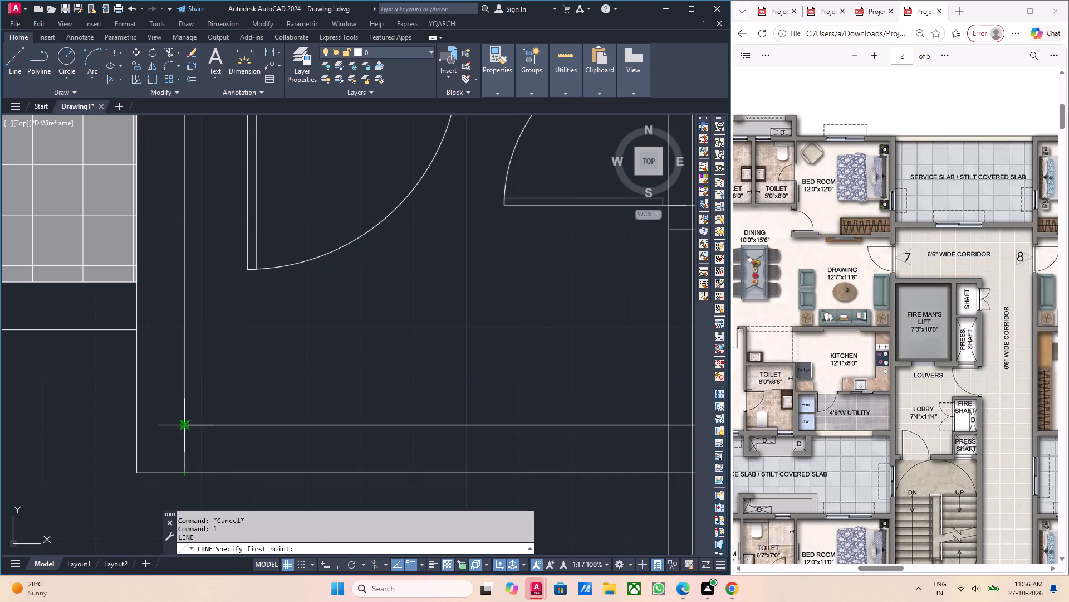
click(185, 474)
scroll(208, 463, up, 1)
key(Escape)
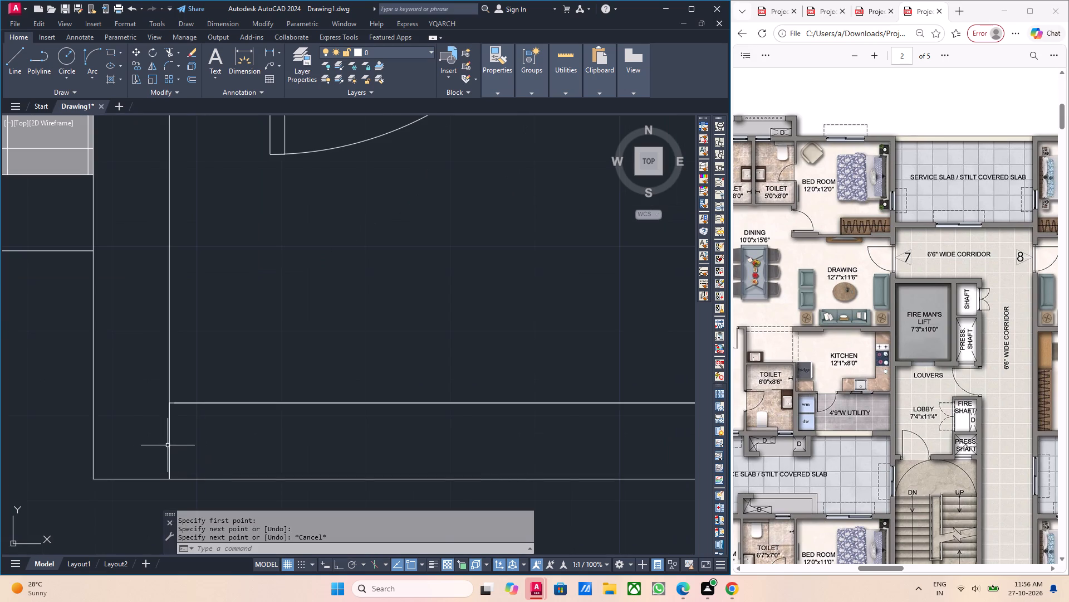
Offset the short line across the lower wall 6" into the lobby to mark the door jamb.
click(168, 444)
middle_drag(218, 464, 202, 465)
key(o)
key(Return)
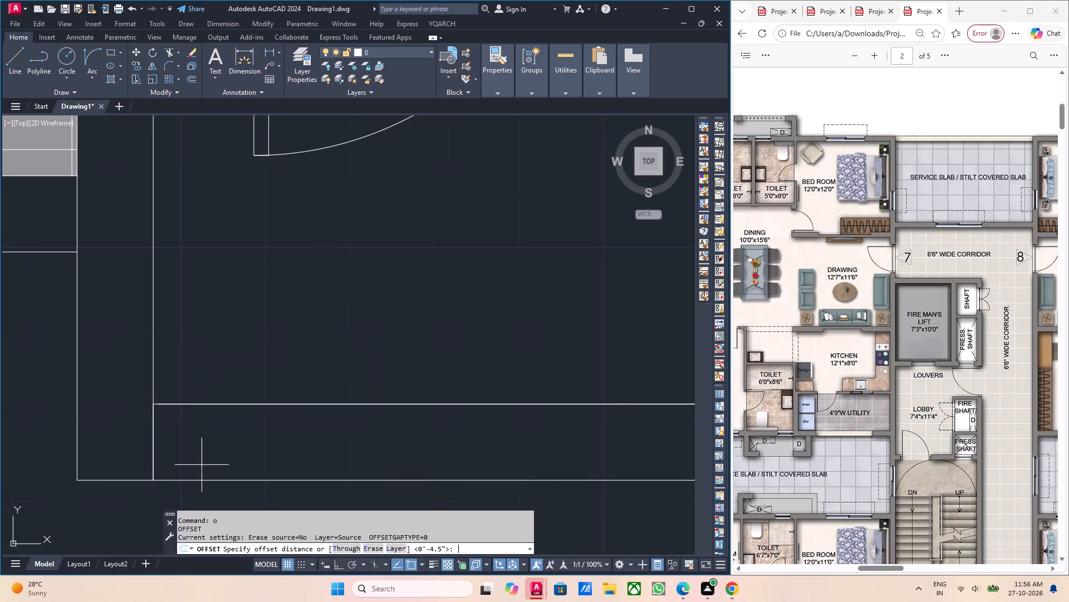
drag(151, 405, 157, 403)
text(6")
key(Return)
click(209, 342)
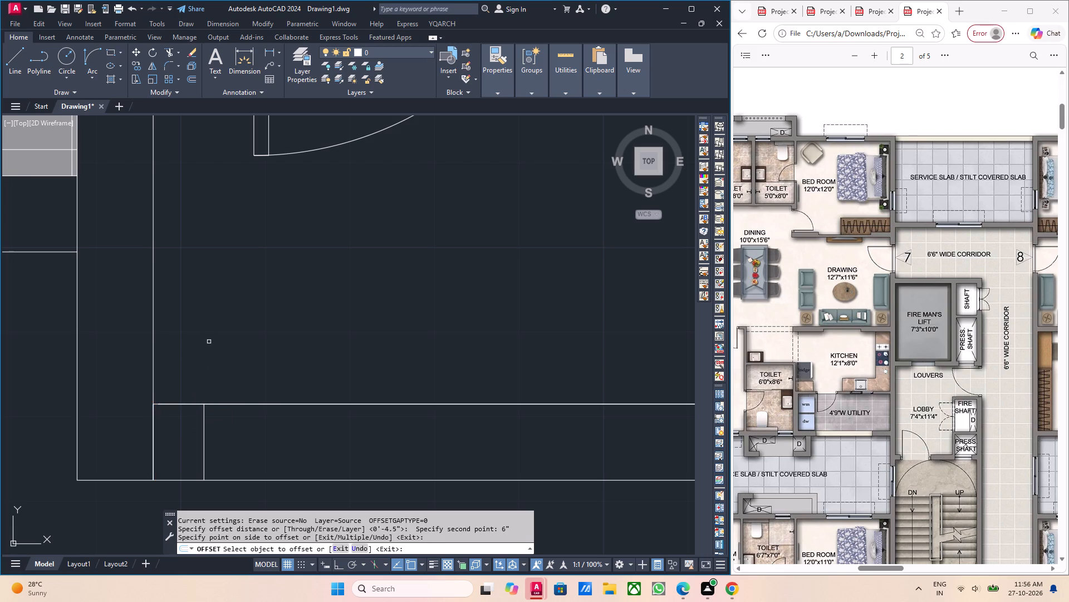
scroll(222, 404, down, 3)
key(Escape)
Move the 3'-4" lobby door by its hinge-side wall end to the upper end of the new jamb line.
scroll(223, 424, up, 1)
middle_drag(223, 424, 218, 430)
key(Escape)
scroll(218, 430, up, 3)
scroll(216, 370, down, 3)
middle_drag(220, 364, 222, 364)
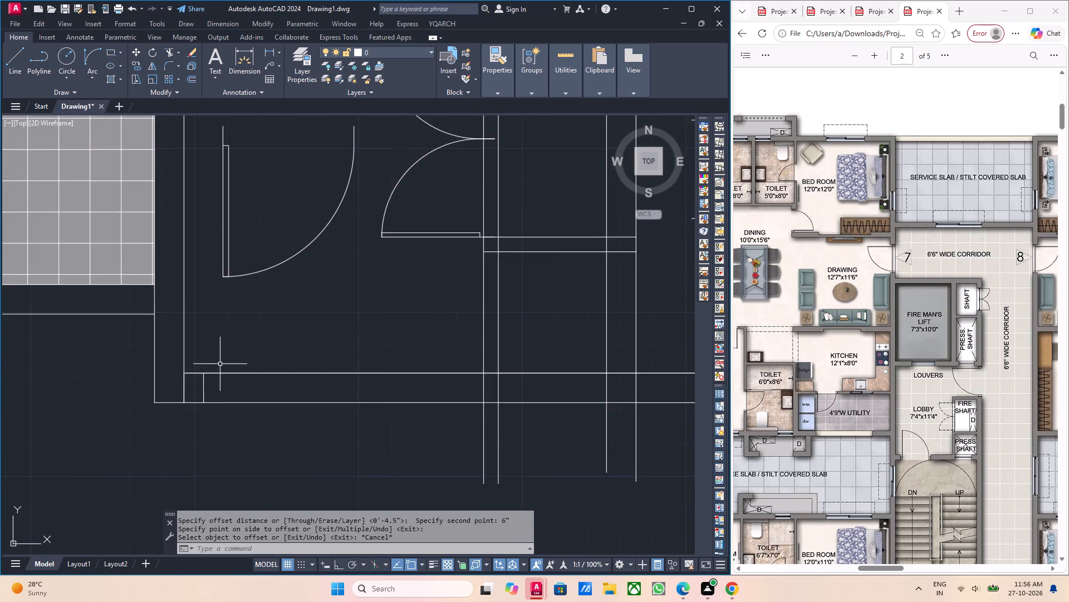
middle_drag(222, 364, 224, 454)
drag(251, 347, 239, 333)
click(206, 312)
middle_drag(305, 364, 290, 367)
key(m)
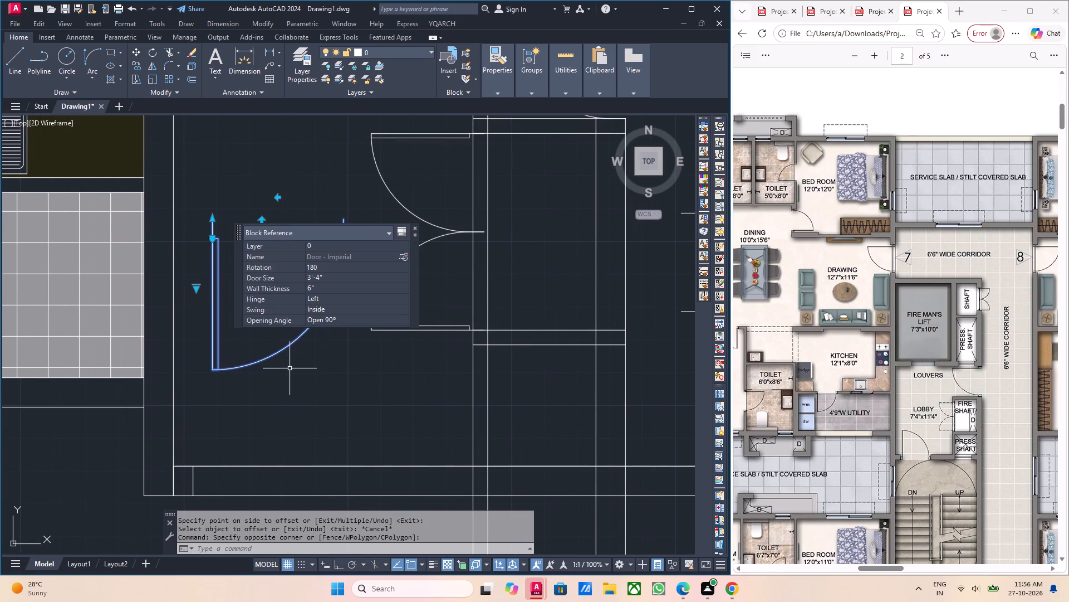
key(Return)
scroll(226, 241, up, 1)
click(198, 205)
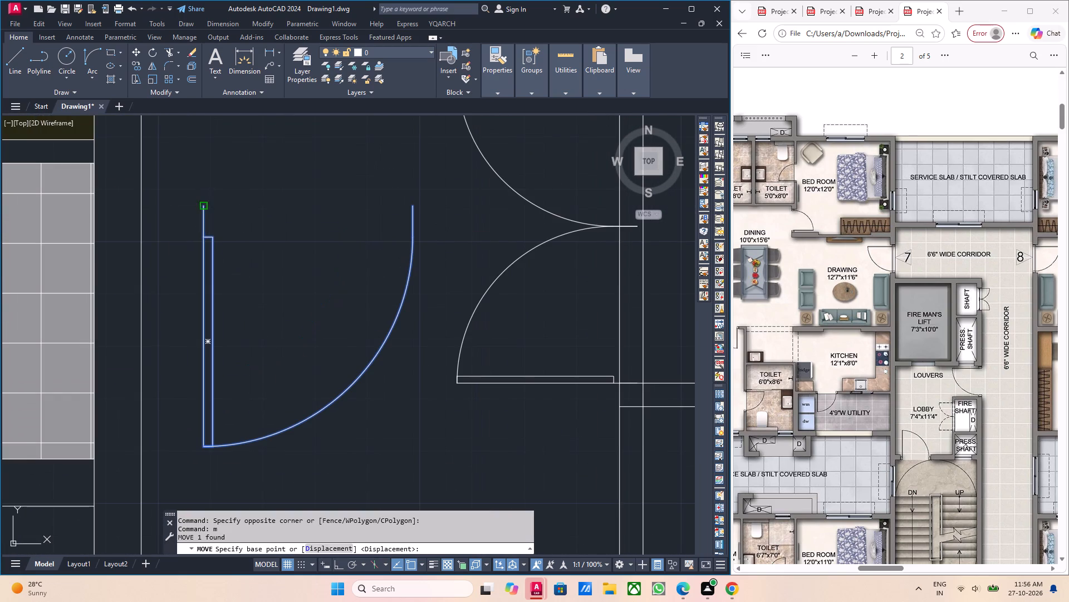
scroll(273, 378, down, 2)
middle_drag(257, 424, 255, 371)
scroll(245, 404, up, 2)
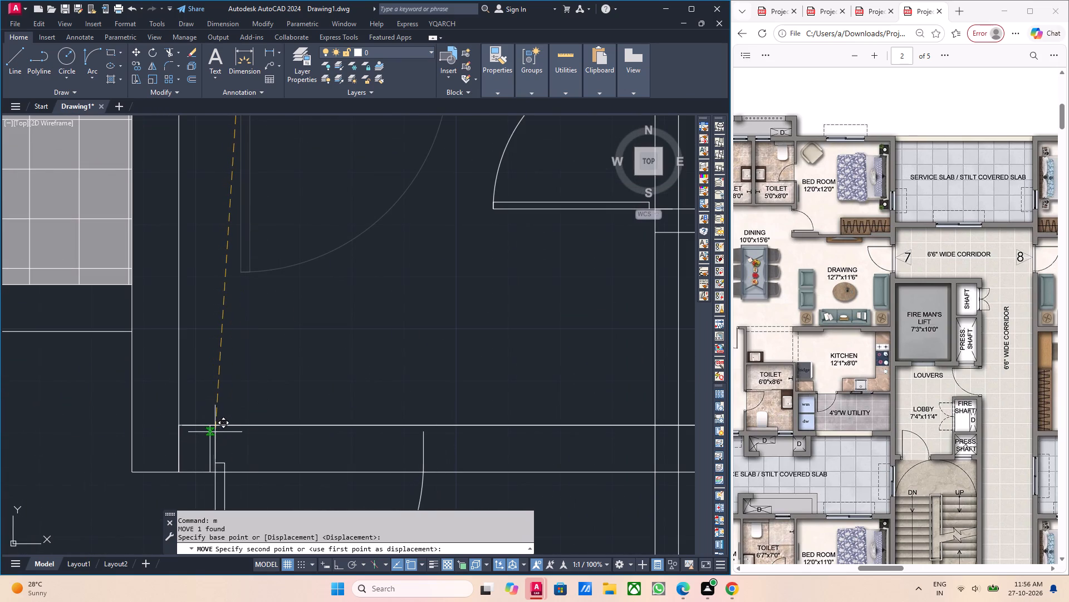
click(209, 425)
scroll(235, 430, down, 2)
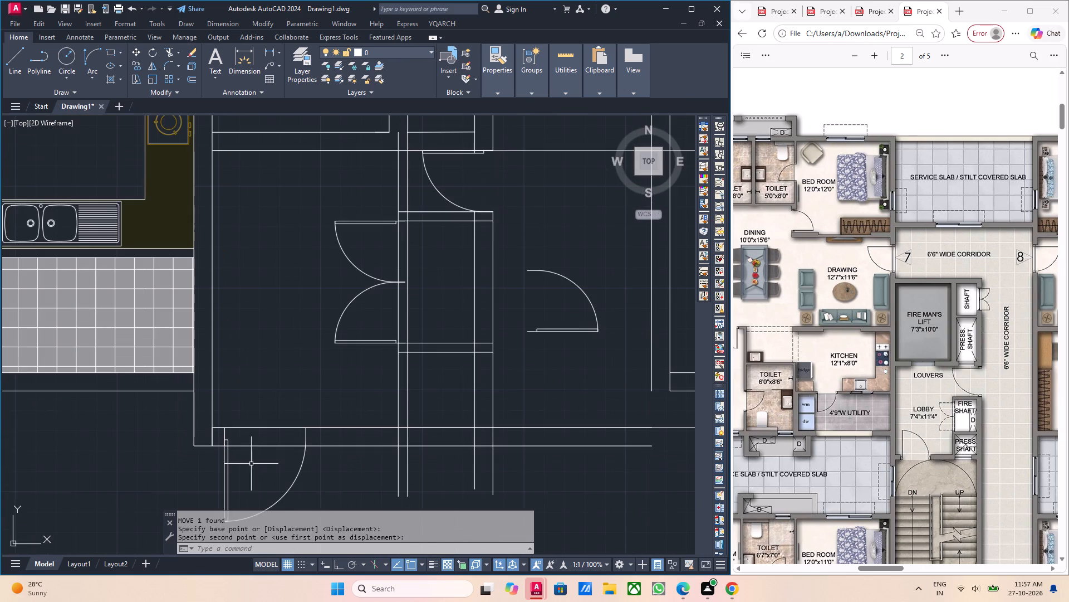
key(Escape)
Trim both lines of the lobby's lower wall across the door opening.
middle_drag(262, 438, 247, 441)
scroll(307, 456, up, 1)
middle_drag(306, 458, 286, 463)
text(tr)
key(Return)
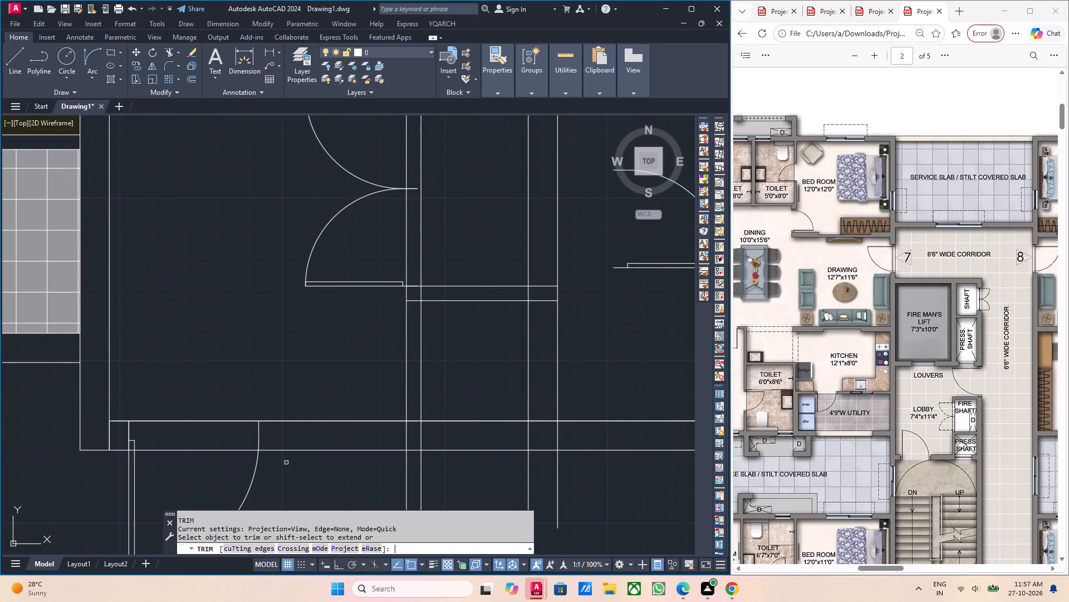
scroll(275, 464, up, 3)
scroll(154, 459, down, 4)
middle_drag(160, 452, 283, 454)
scroll(266, 459, up, 2)
drag(253, 474, 238, 460)
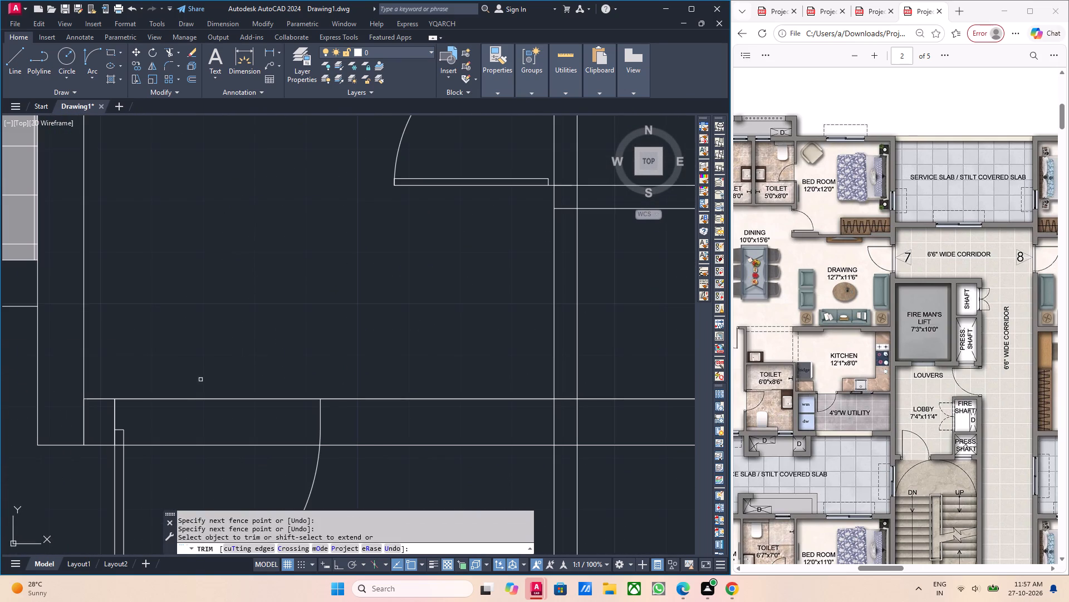
click(200, 379)
drag(217, 449, 220, 466)
scroll(219, 461, down, 2)
drag(219, 449, 215, 437)
click(208, 418)
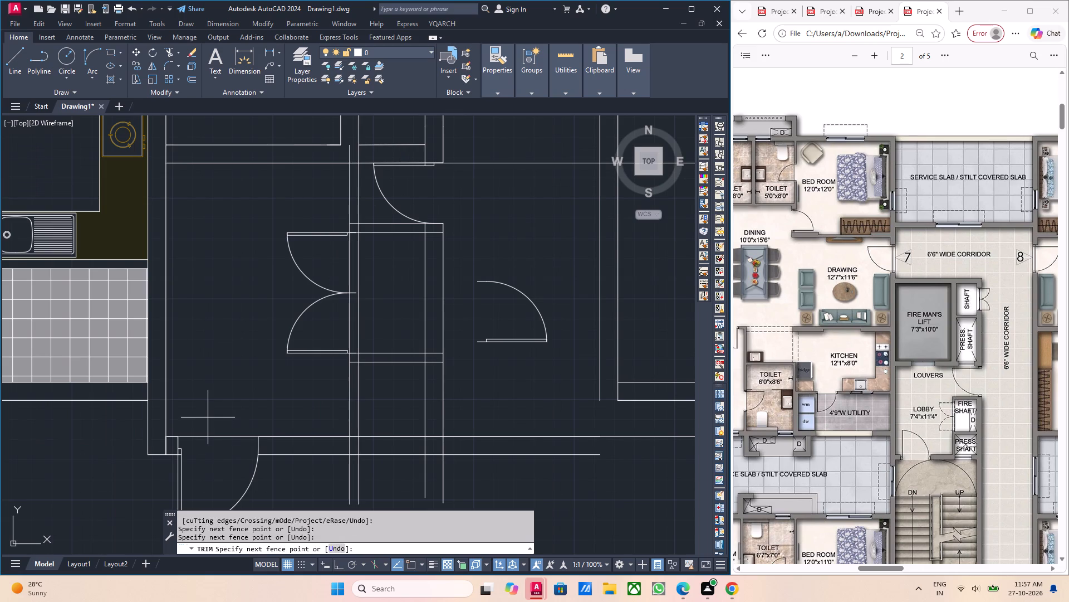
click(214, 441)
click(215, 438)
scroll(215, 438, down, 2)
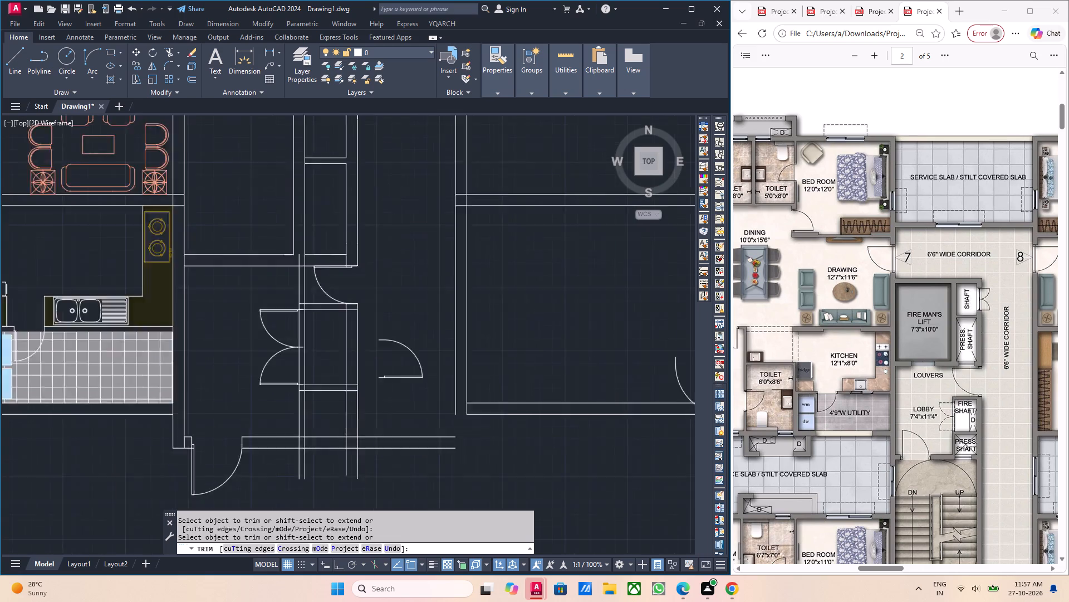
key(Escape)
middle_click(217, 444)
middle_click(217, 444)
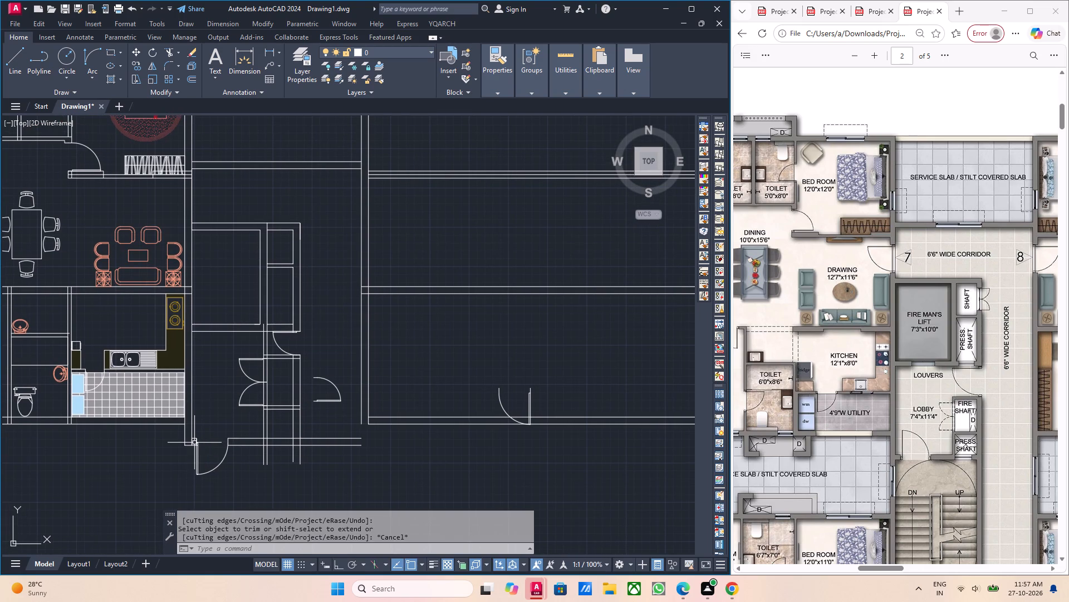
Mirror the 3'-4" lobby door about a horizontal line through the upper end of its jamb line, keeping the source object.
scroll(190, 467, up, 3)
drag(308, 495, 272, 479)
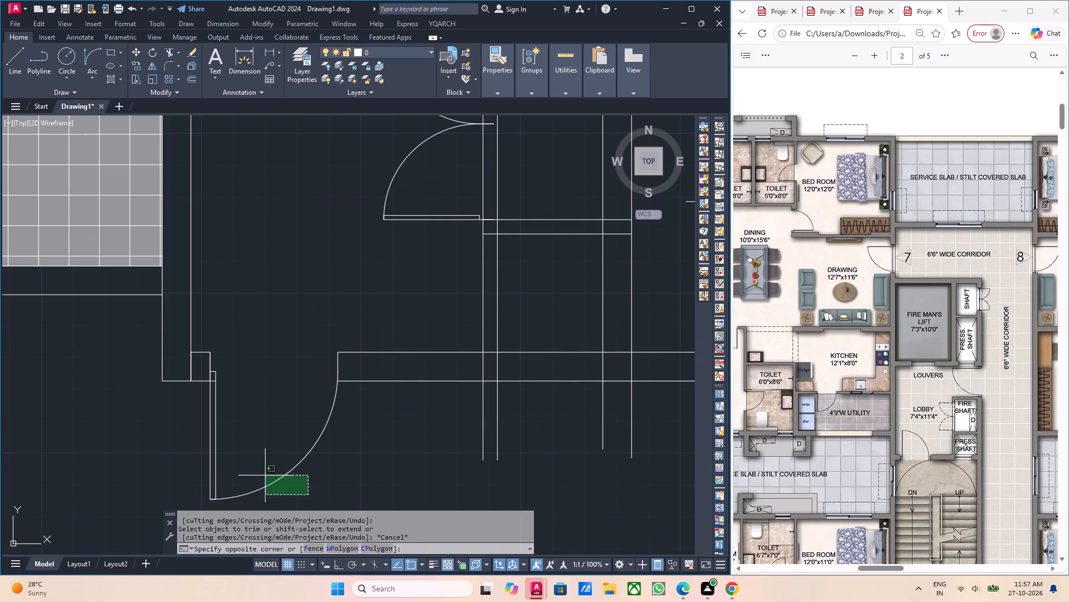
click(238, 458)
middle_drag(261, 459, 248, 462)
middle_click(267, 470)
middle_drag(287, 460, 287, 460)
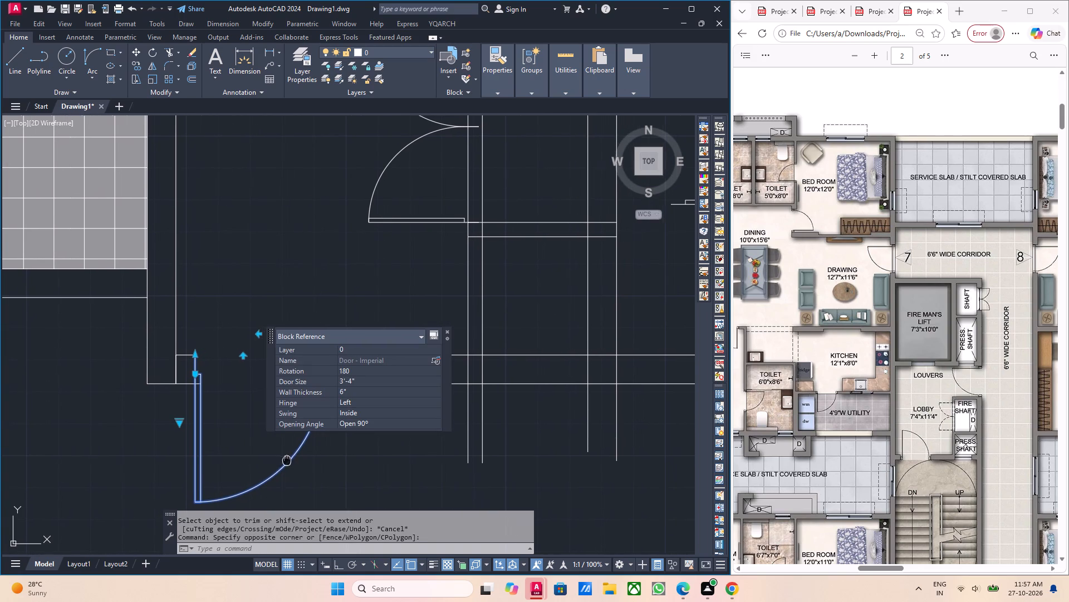
middle_drag(287, 460, 276, 464)
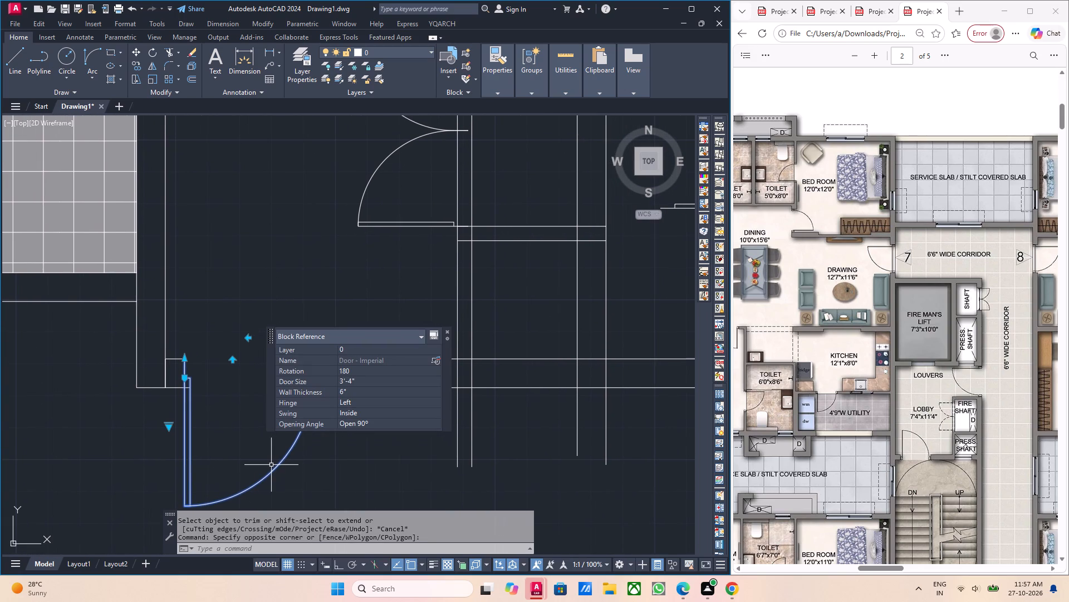
key(m)
key(i)
key(Return)
click(186, 360)
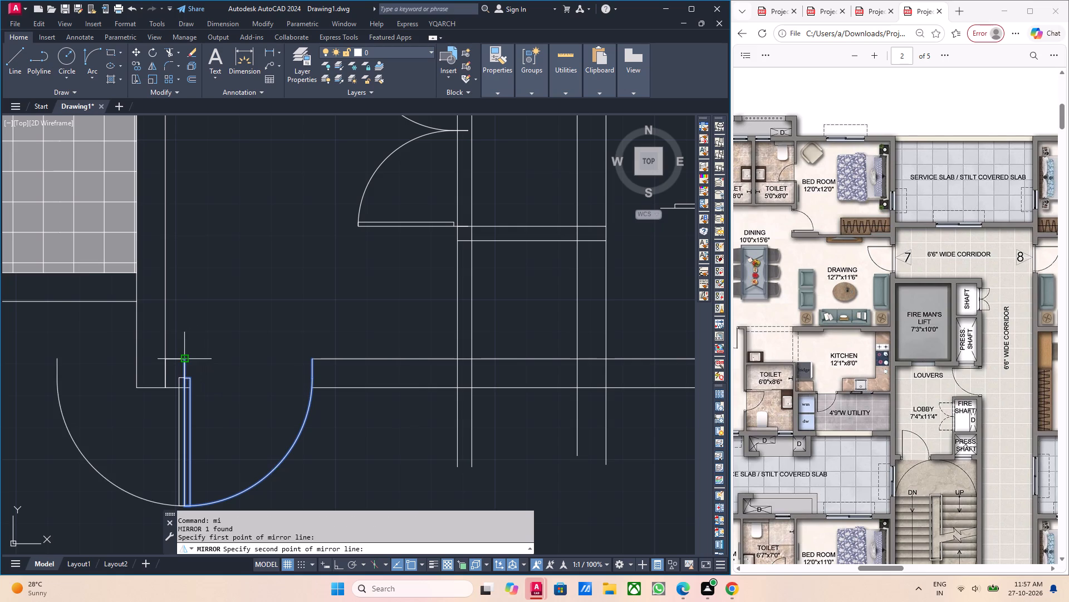
key(F8)
click(237, 358)
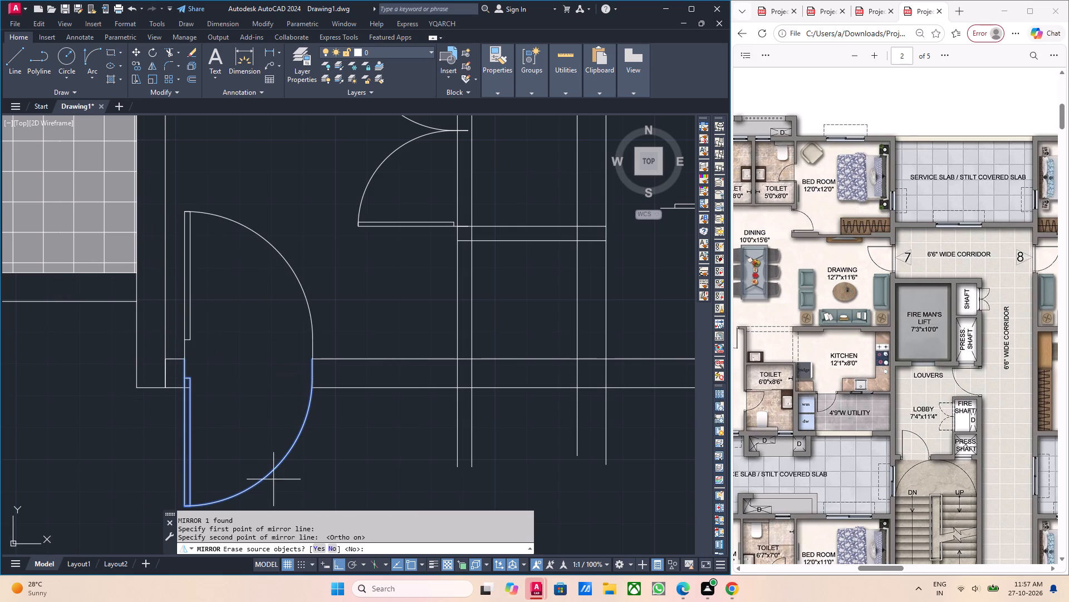
click(329, 549)
Delete the original lobby door that swings downward out of the lobby.
middle_drag(304, 486, 320, 470)
drag(323, 454, 280, 448)
click(228, 435)
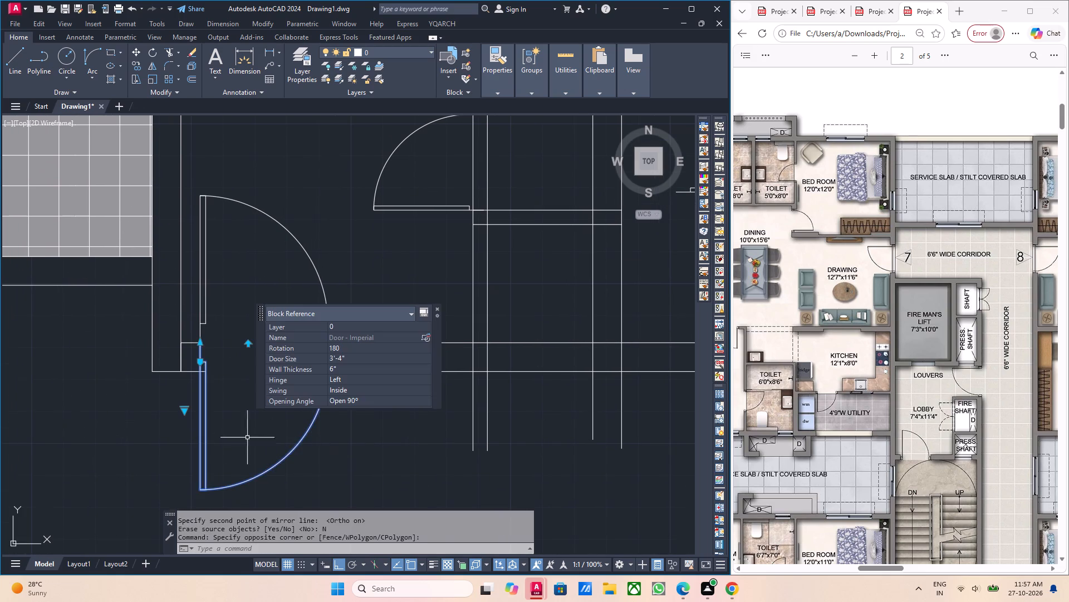
middle_drag(294, 458, 276, 463)
key(Delete)
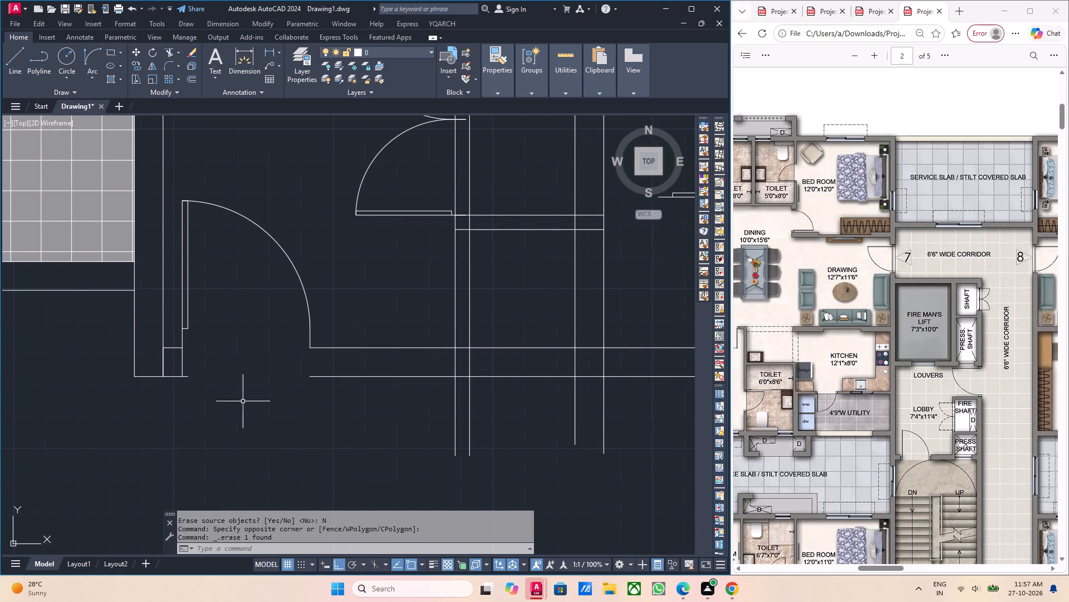
Move the mirrored lobby door straight down from the jamb line's upper end to its lower end on the outer wall line.
scroll(197, 343, up, 2)
drag(199, 326, 185, 317)
click(150, 297)
middle_drag(209, 331, 186, 324)
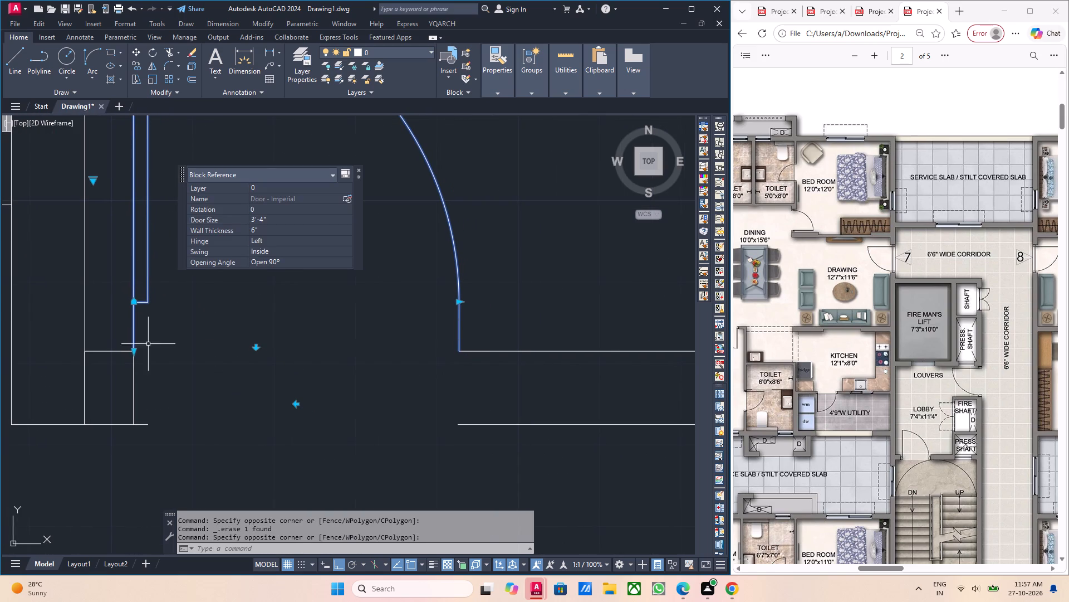
key(m)
key(Return)
click(131, 350)
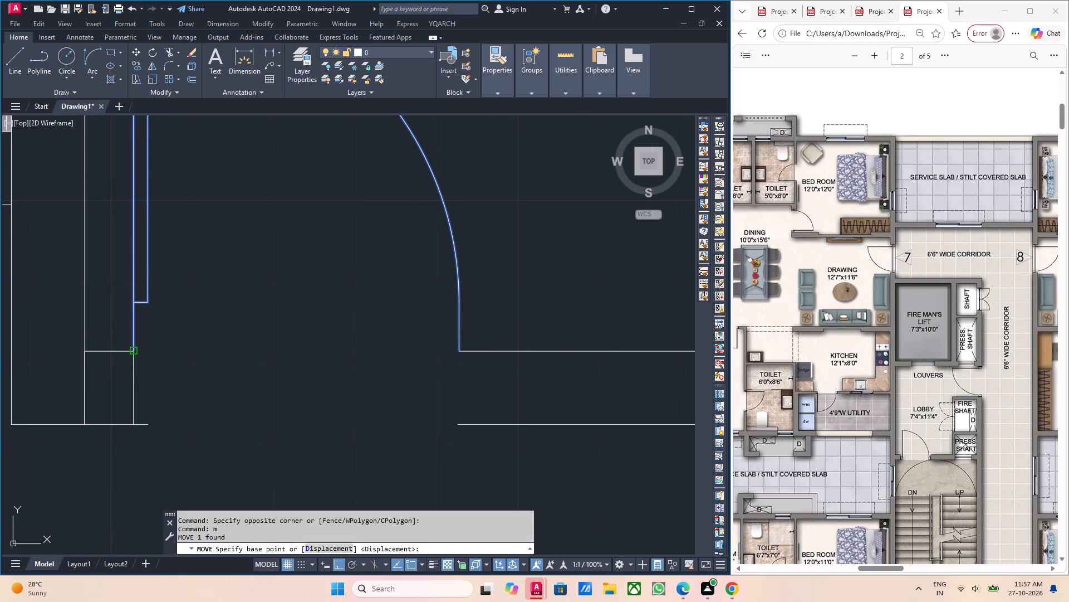
click(135, 422)
middle_drag(195, 436, 188, 436)
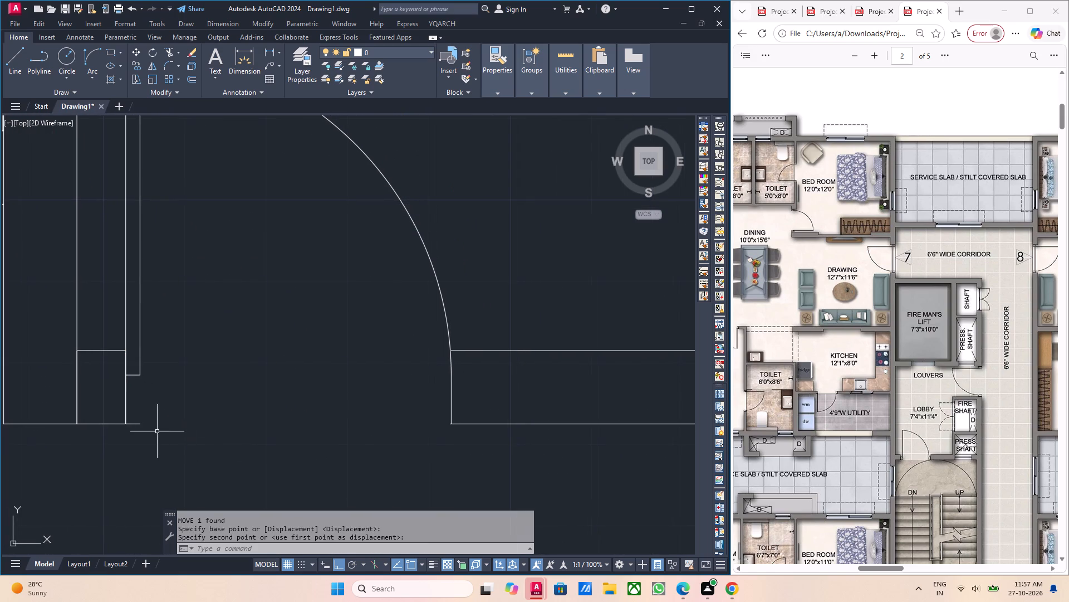
key(Escape)
Shorten the lower wall's outer line stub at the lobby door so that it ends at the jamb line.
scroll(154, 431, up, 1)
middle_drag(153, 431, 223, 450)
click(211, 451)
click(190, 430)
scroll(197, 444, up, 3)
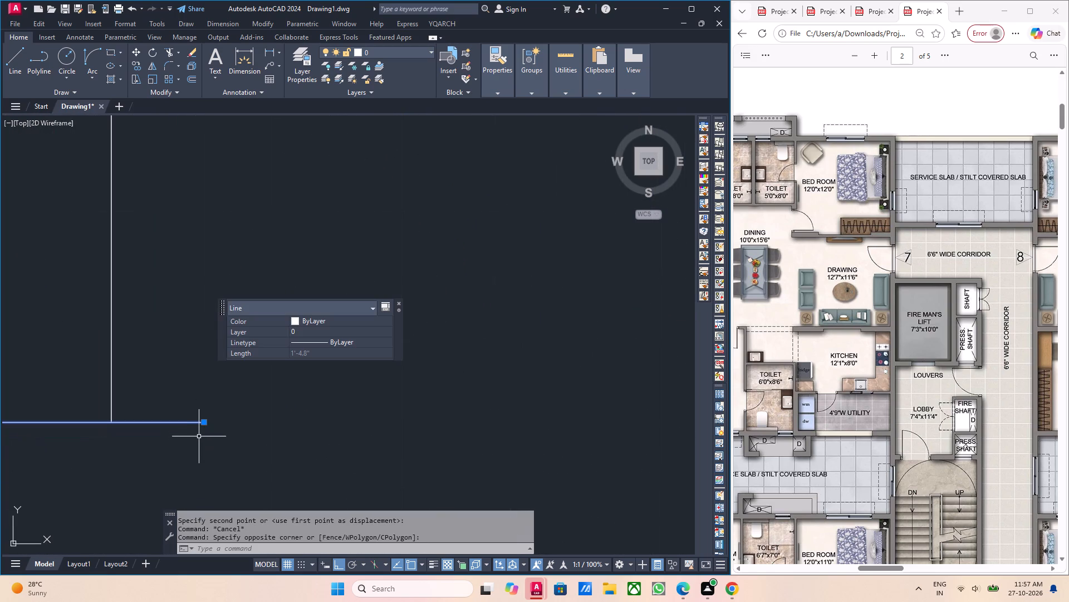
click(206, 423)
click(112, 419)
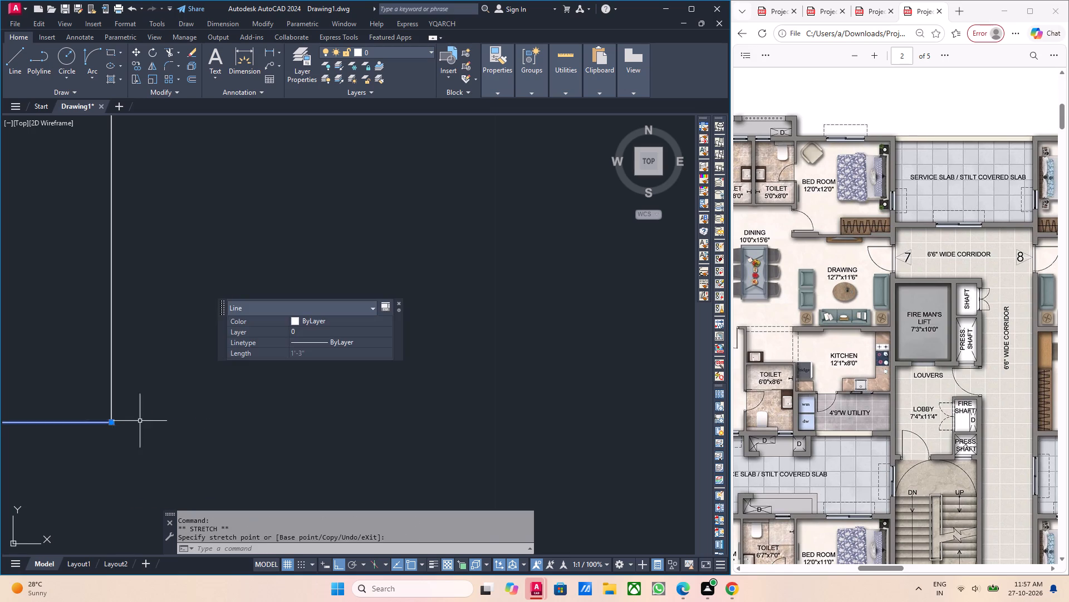
scroll(155, 421, down, 4)
key(Escape)
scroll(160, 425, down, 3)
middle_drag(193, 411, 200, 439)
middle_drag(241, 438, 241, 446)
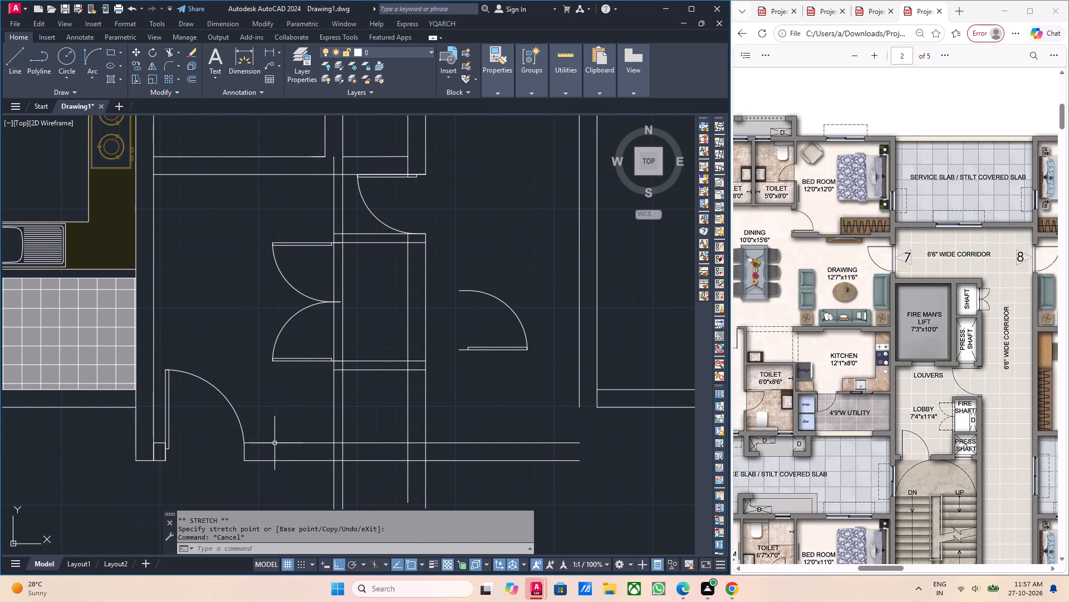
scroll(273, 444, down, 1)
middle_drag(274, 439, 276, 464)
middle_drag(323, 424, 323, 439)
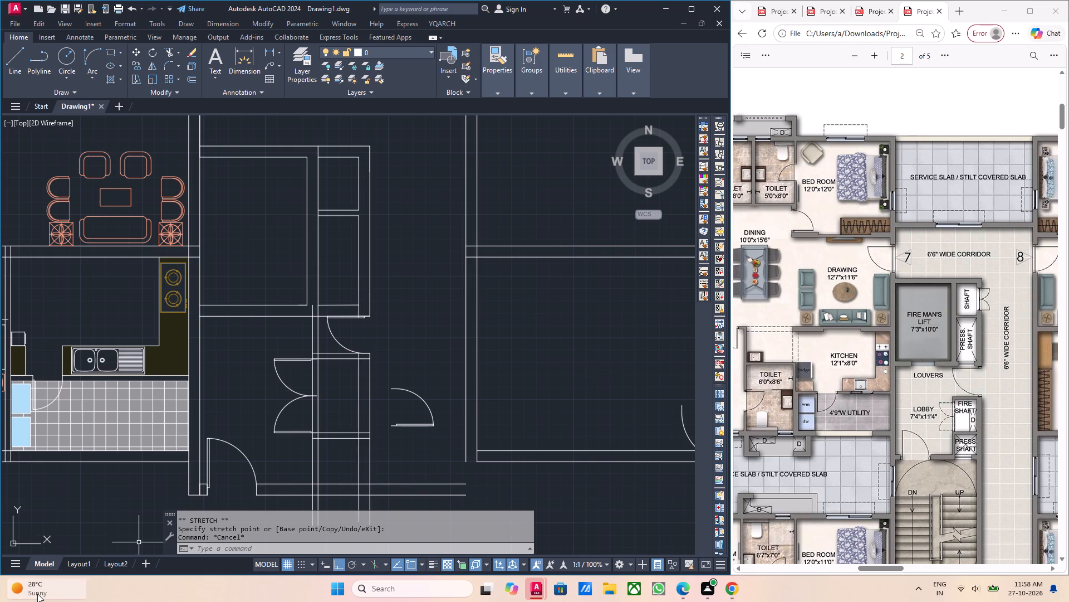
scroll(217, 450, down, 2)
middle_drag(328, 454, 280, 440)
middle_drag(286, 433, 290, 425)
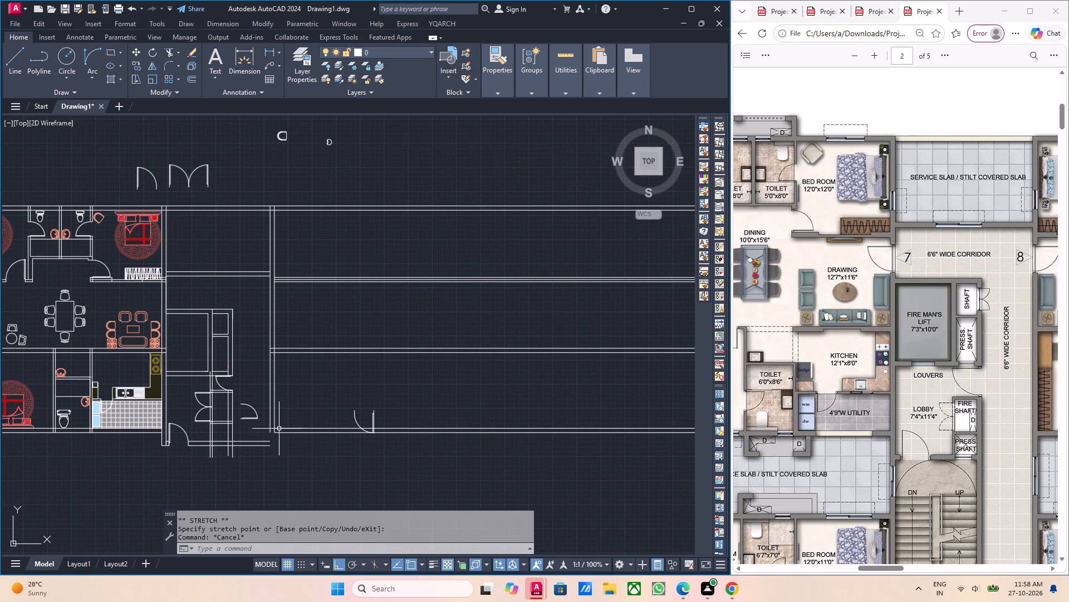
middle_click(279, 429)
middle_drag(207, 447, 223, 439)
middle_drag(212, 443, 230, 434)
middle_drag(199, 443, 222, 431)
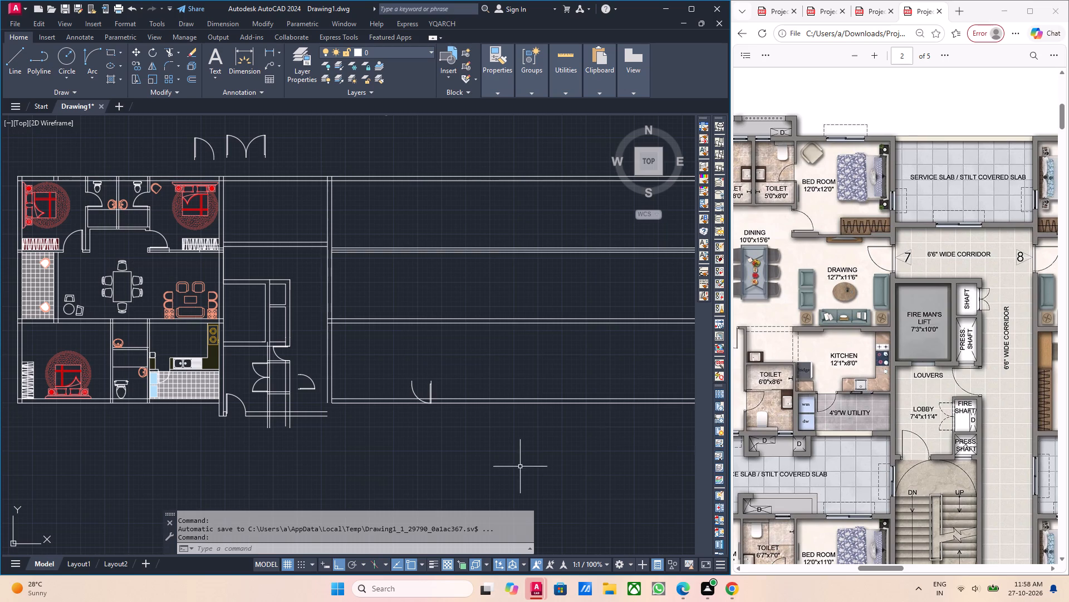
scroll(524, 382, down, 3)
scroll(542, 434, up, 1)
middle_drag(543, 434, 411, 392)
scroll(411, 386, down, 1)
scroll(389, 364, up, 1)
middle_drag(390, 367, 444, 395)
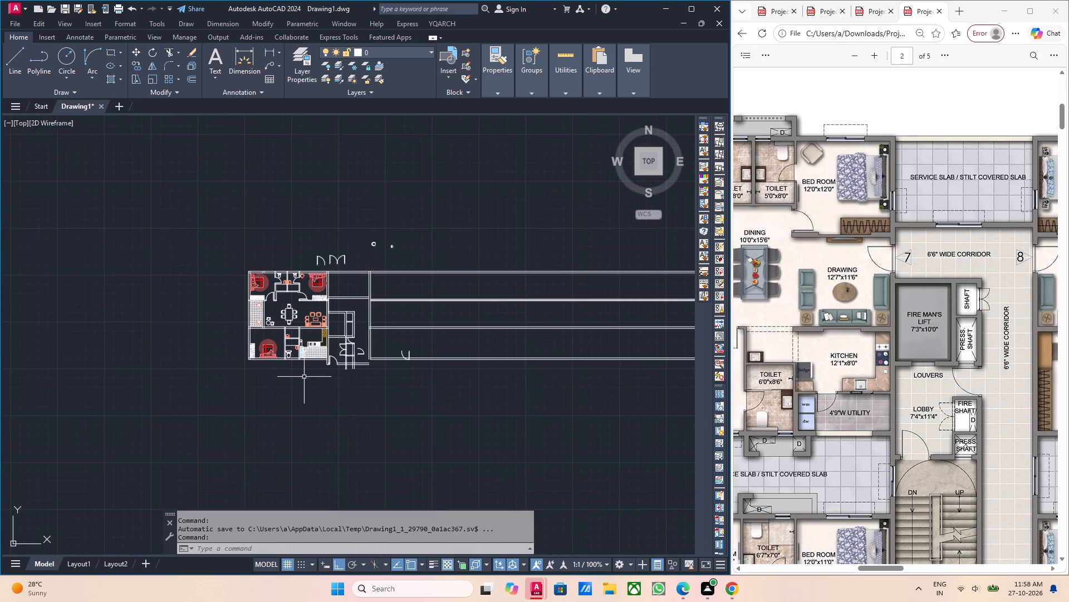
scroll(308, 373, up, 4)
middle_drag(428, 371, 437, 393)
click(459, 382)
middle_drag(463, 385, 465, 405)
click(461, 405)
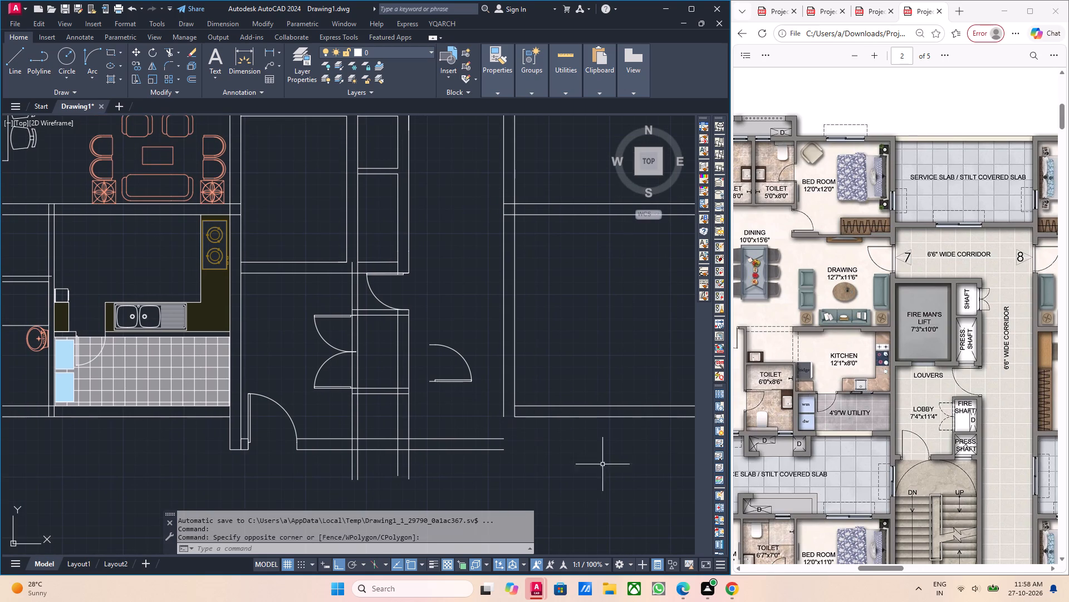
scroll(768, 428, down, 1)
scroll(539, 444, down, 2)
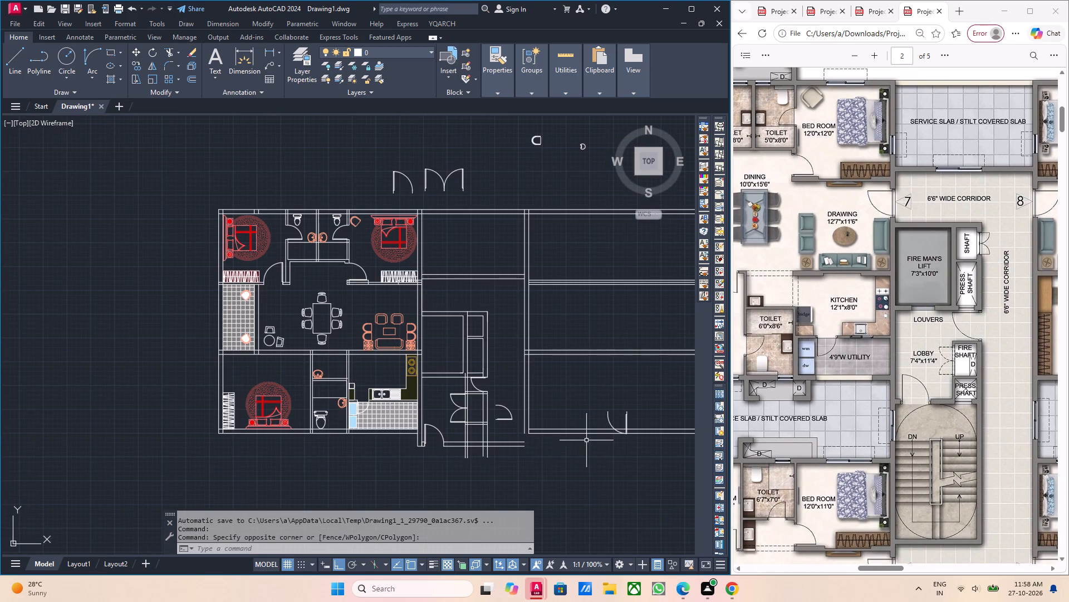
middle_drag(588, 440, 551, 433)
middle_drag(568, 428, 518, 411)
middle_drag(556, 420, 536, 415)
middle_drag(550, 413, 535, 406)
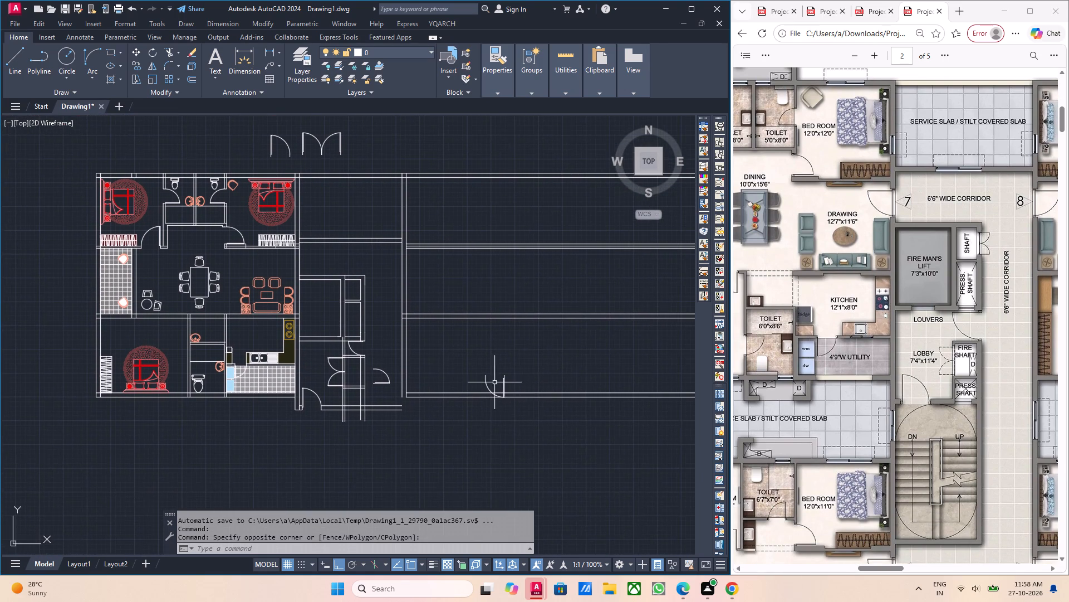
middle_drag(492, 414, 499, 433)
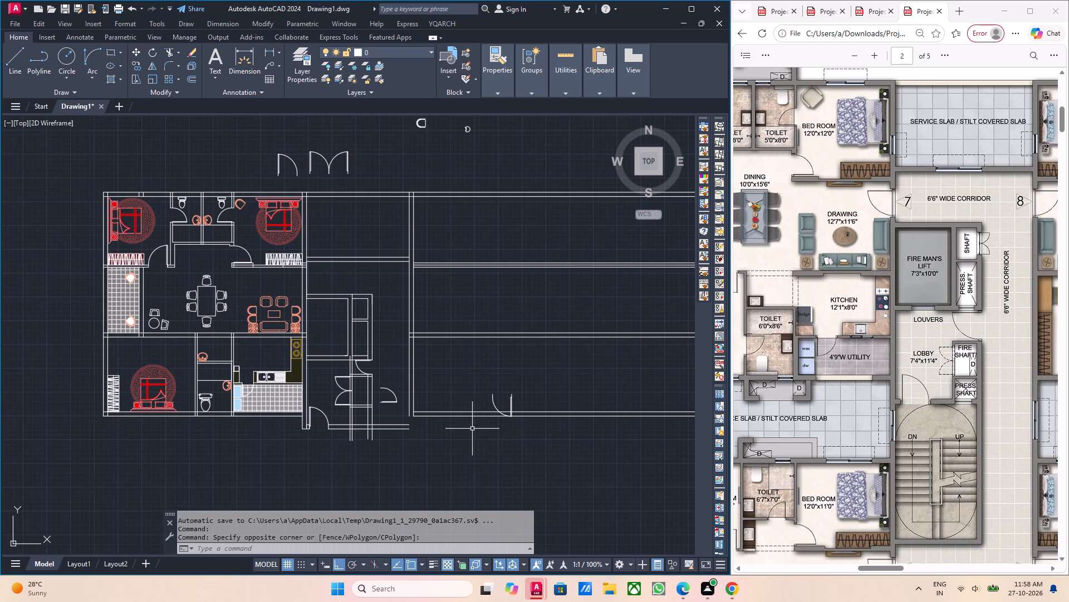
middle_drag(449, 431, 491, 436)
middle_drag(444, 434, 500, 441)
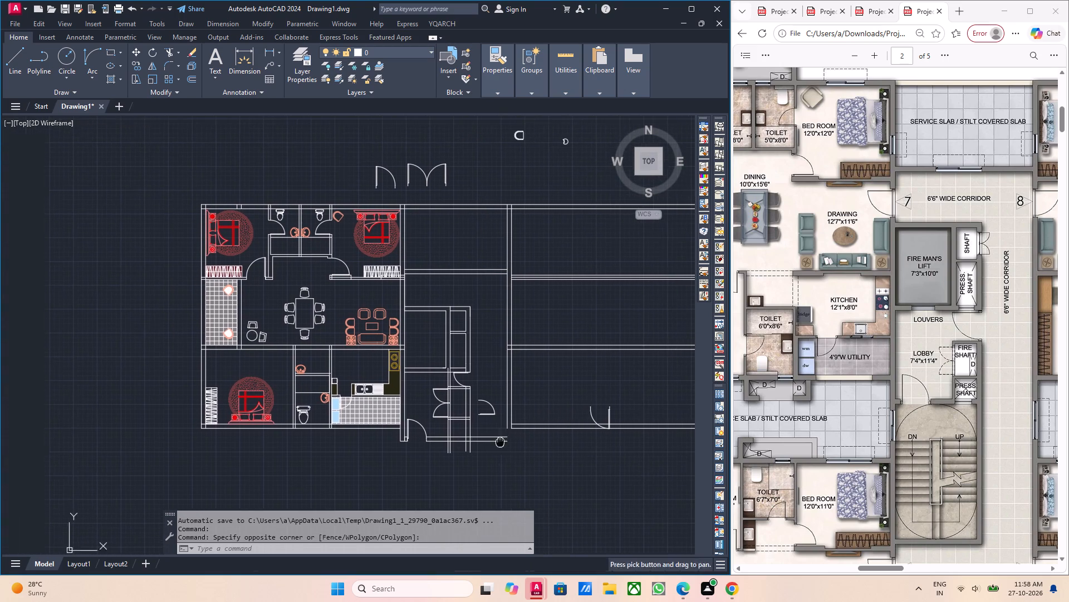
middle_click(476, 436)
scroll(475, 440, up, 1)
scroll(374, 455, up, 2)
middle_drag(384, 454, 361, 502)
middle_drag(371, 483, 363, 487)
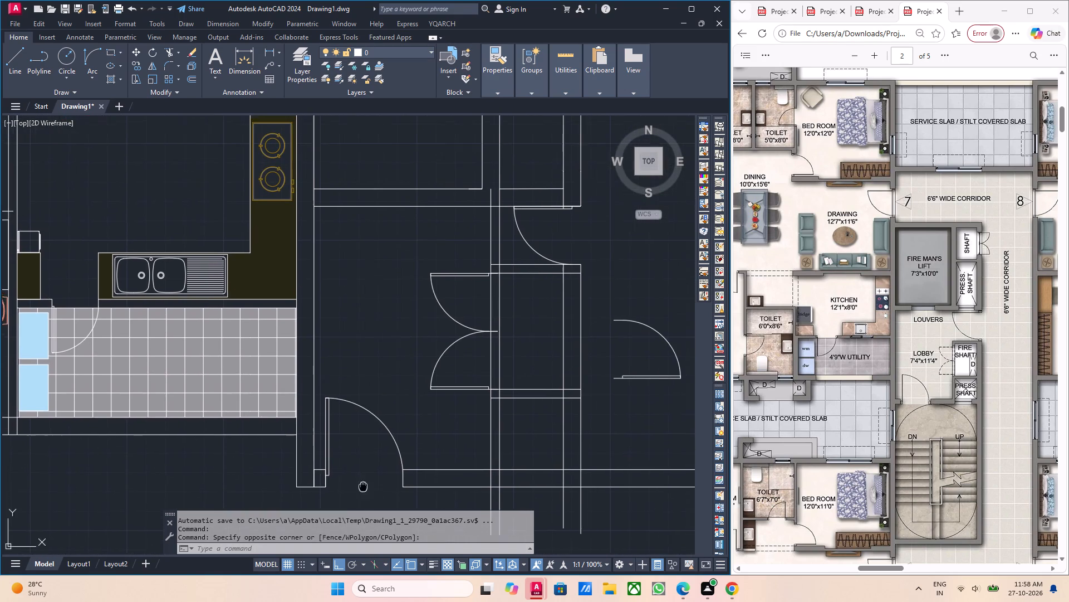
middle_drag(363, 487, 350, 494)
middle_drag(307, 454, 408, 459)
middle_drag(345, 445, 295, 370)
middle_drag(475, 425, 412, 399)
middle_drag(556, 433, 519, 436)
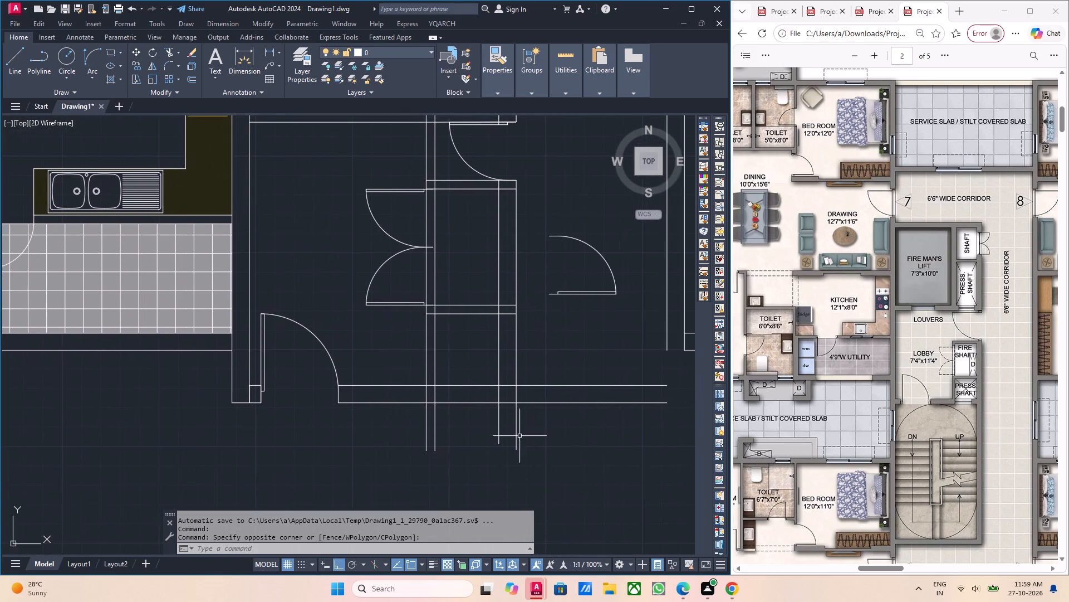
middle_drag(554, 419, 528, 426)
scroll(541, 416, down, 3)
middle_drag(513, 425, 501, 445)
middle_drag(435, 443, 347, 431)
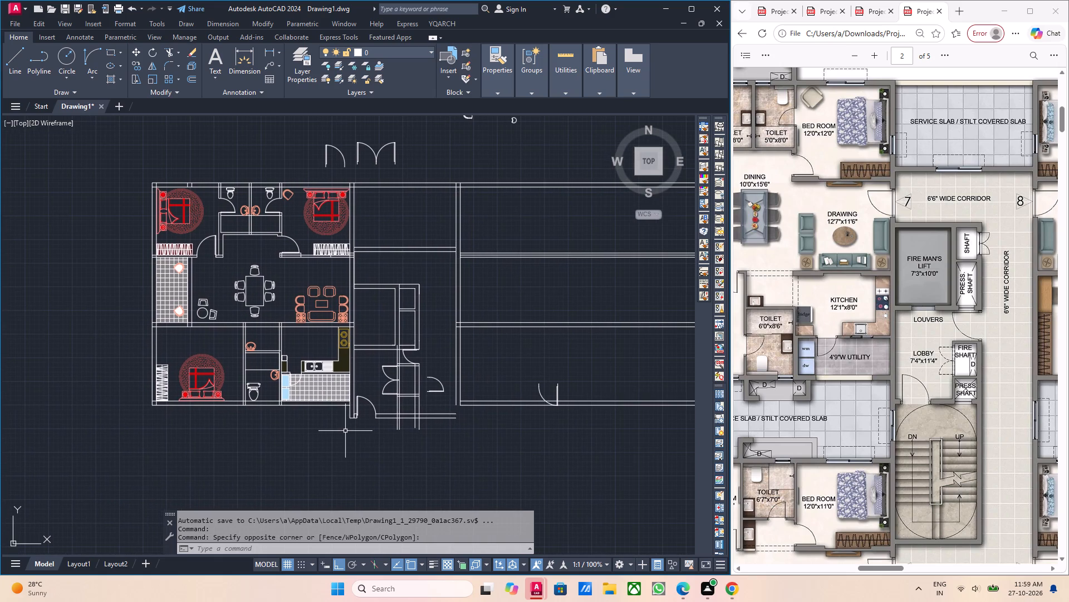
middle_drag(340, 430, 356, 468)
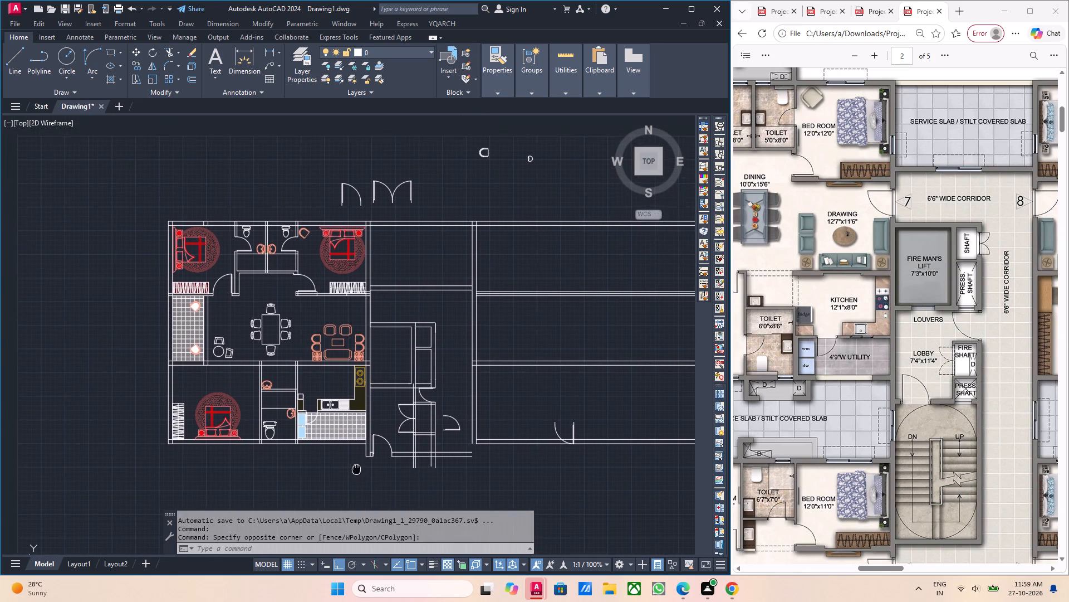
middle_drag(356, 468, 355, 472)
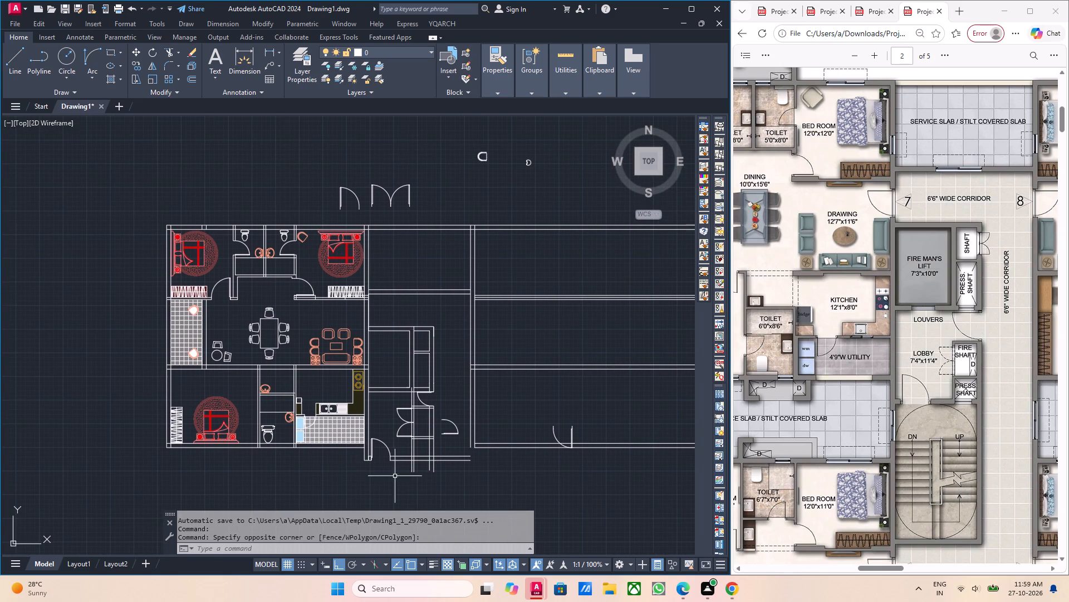
Examine the lobby, fire shaft, press. shaft and staircase layout in the reference PDF plan.
scroll(935, 454, up, 1)
scroll(935, 454, down, 1)
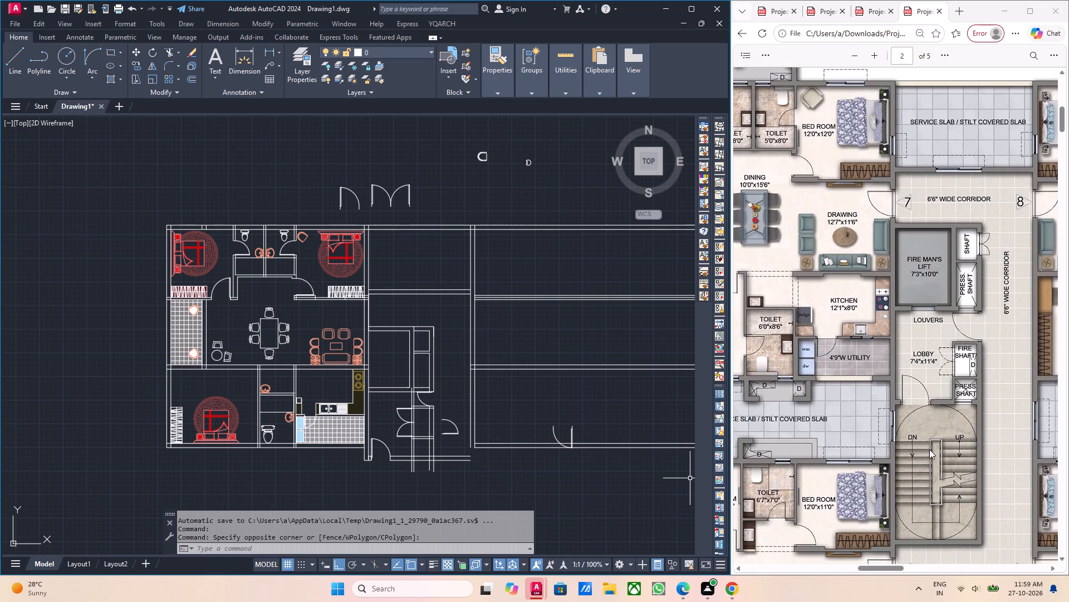
scroll(929, 449, down, 1)
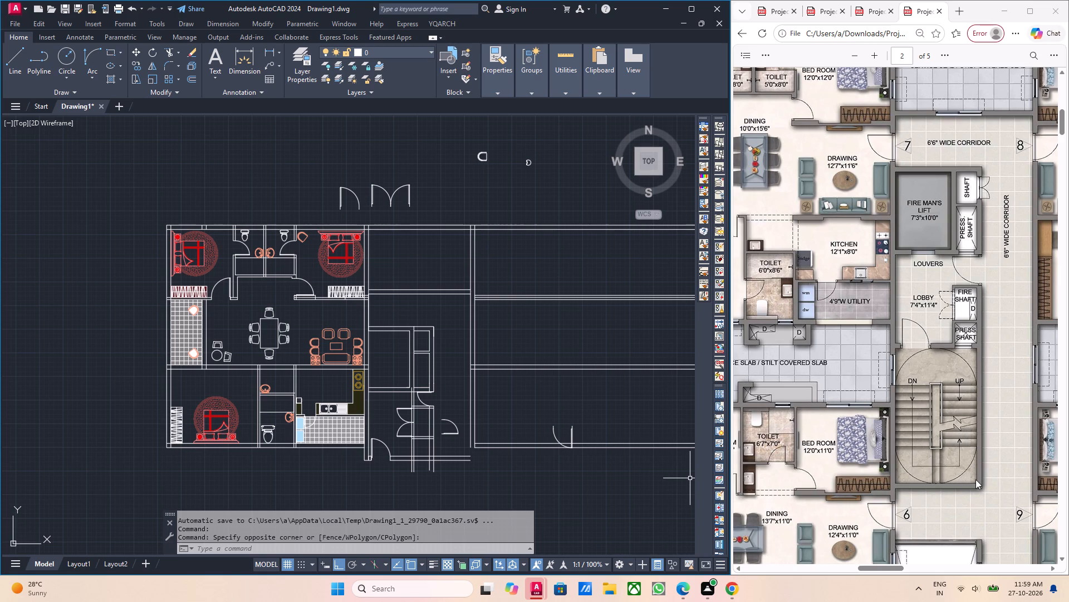
scroll(974, 479, up, 5)
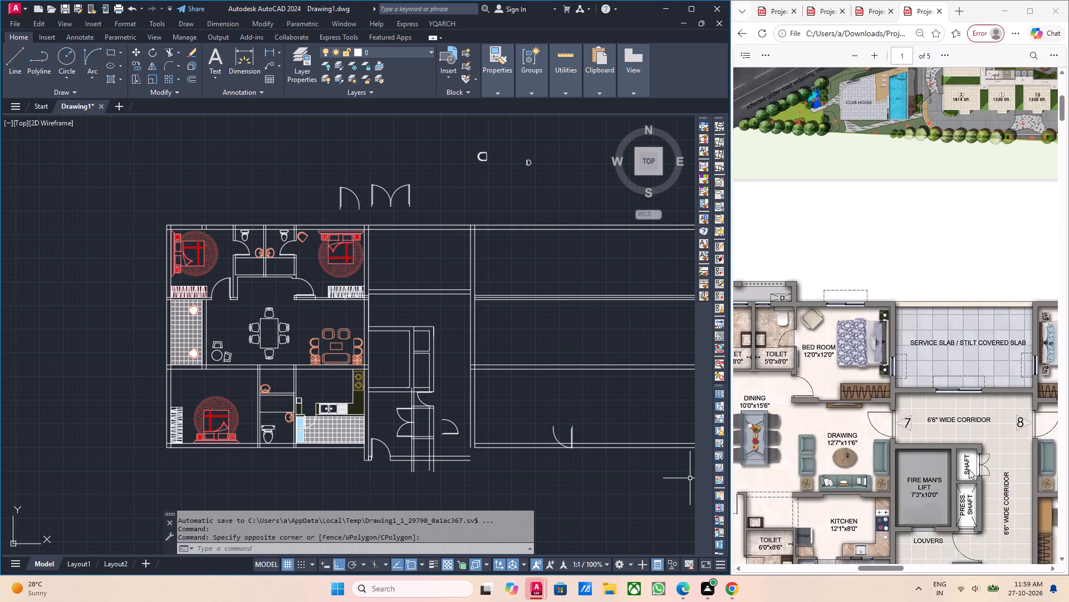
scroll(969, 469, down, 5)
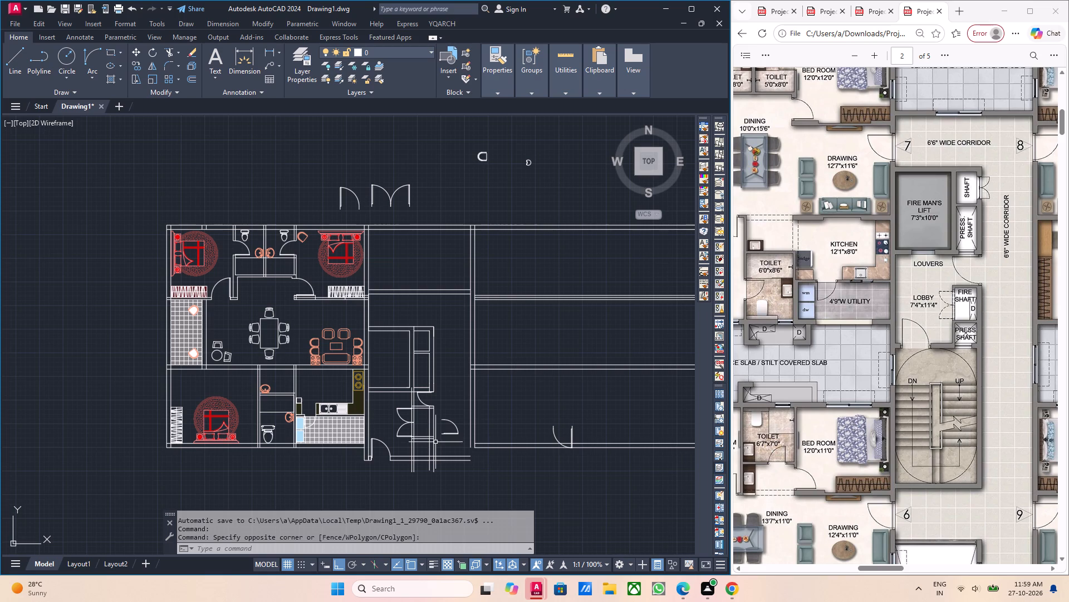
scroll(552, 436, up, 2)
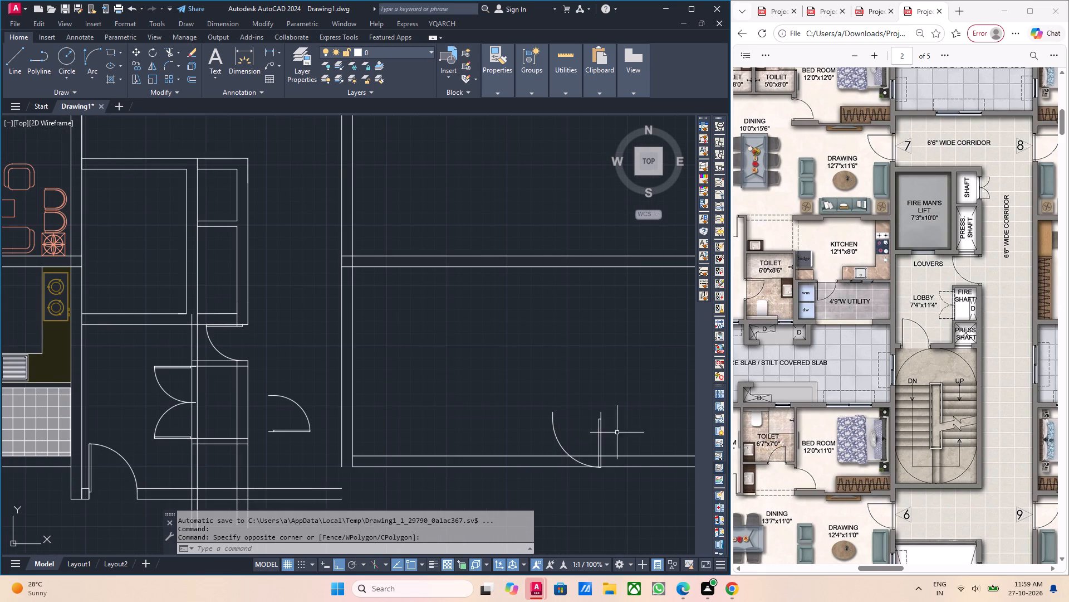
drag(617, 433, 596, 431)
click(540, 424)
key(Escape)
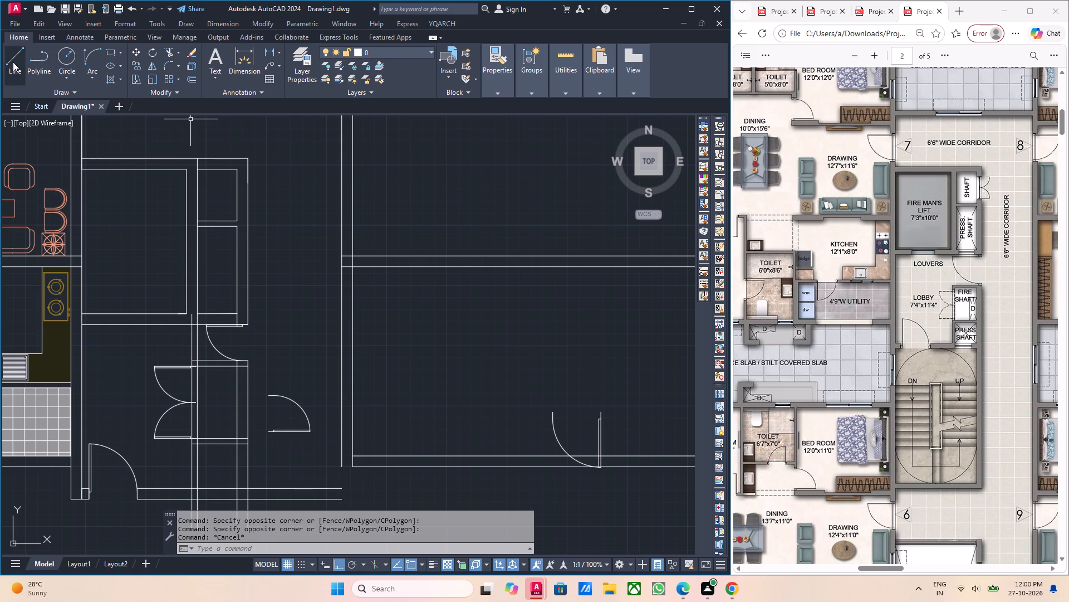
Draw two crossing diagonal lines between the inner corners of the press. shaft, directly below the fire shaft.
drag(13, 62, 13, 69)
scroll(270, 460, up, 1)
scroll(200, 462, up, 2)
middle_drag(190, 480, 213, 322)
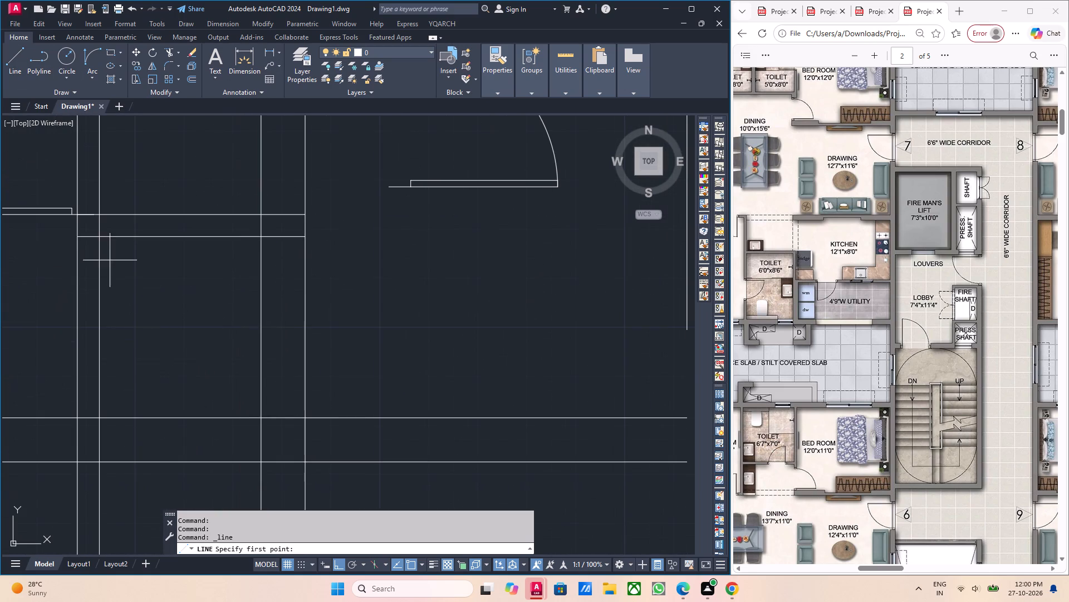
click(96, 237)
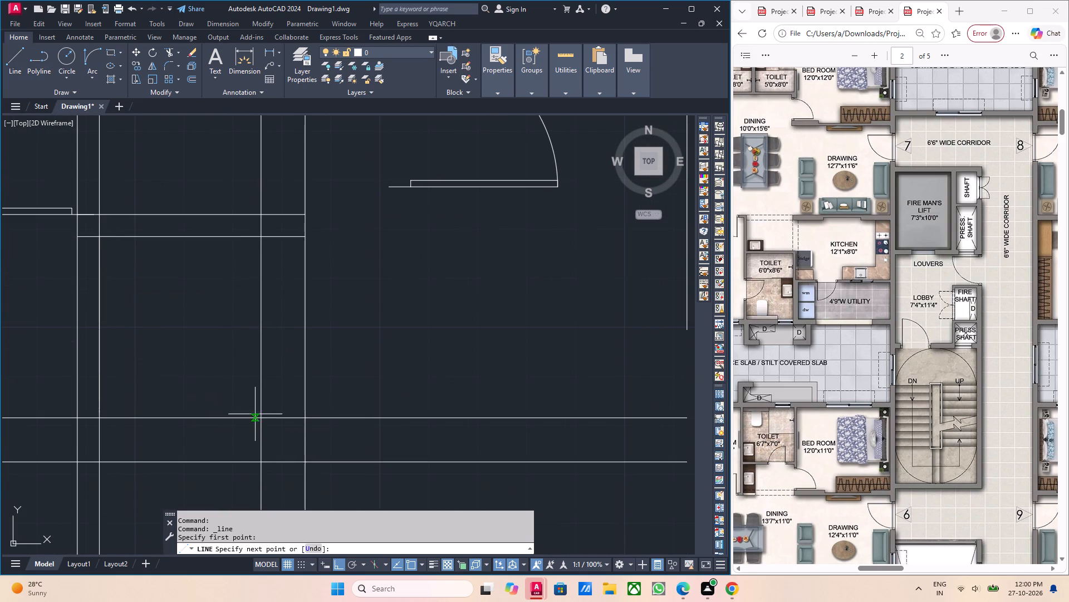
click(259, 416)
key(Escape)
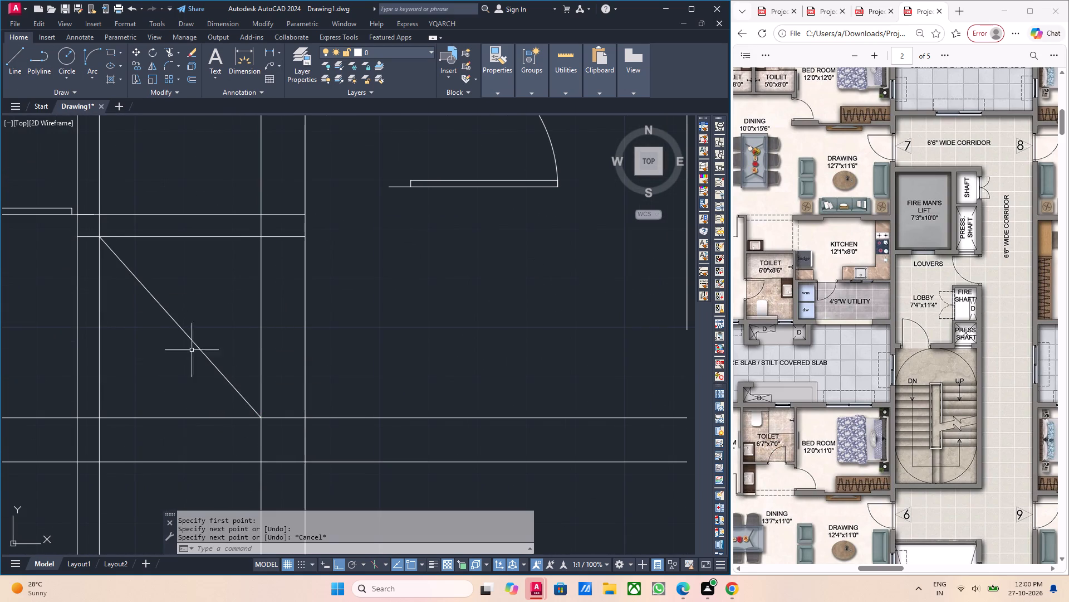
key(space)
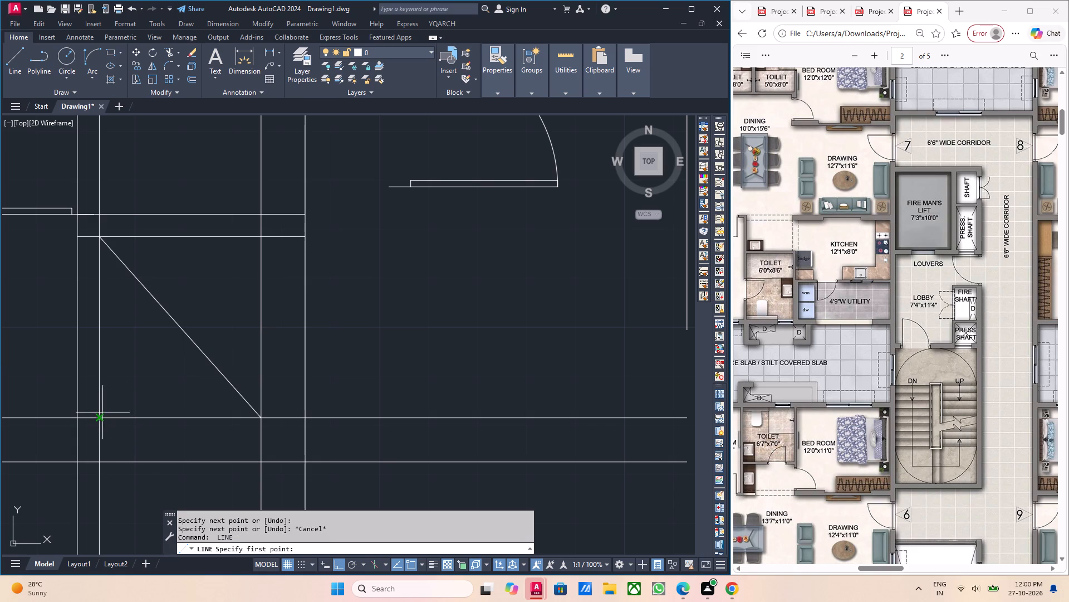
drag(100, 420, 110, 415)
click(261, 239)
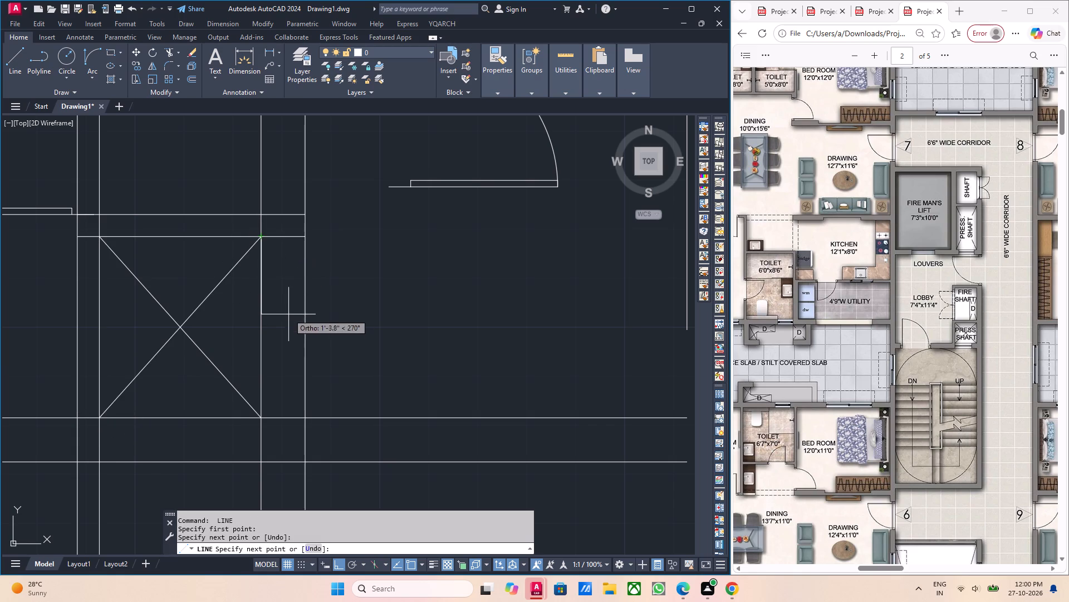
key(Escape)
Draw a small upright rectangle for the duct inside the fire shaft, starting from its lower inner corner on the corridor side.
scroll(284, 342, down, 2)
middle_drag(286, 343, 268, 435)
middle_drag(269, 414, 269, 424)
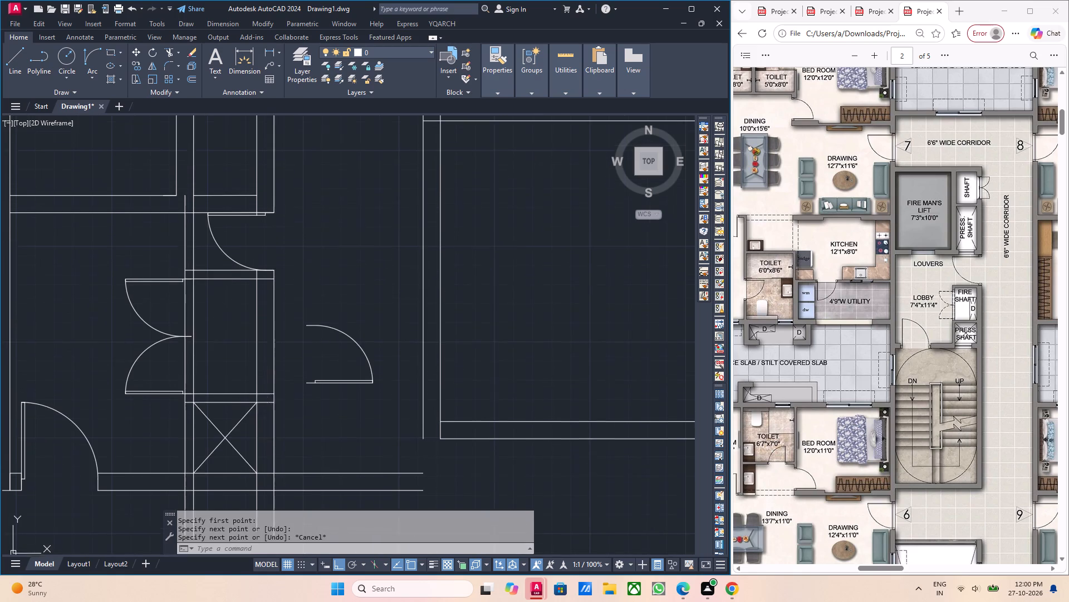
scroll(269, 415, up, 1)
middle_drag(271, 420, 271, 441)
middle_click(269, 431)
middle_drag(323, 448, 322, 471)
scroll(228, 436, up, 1)
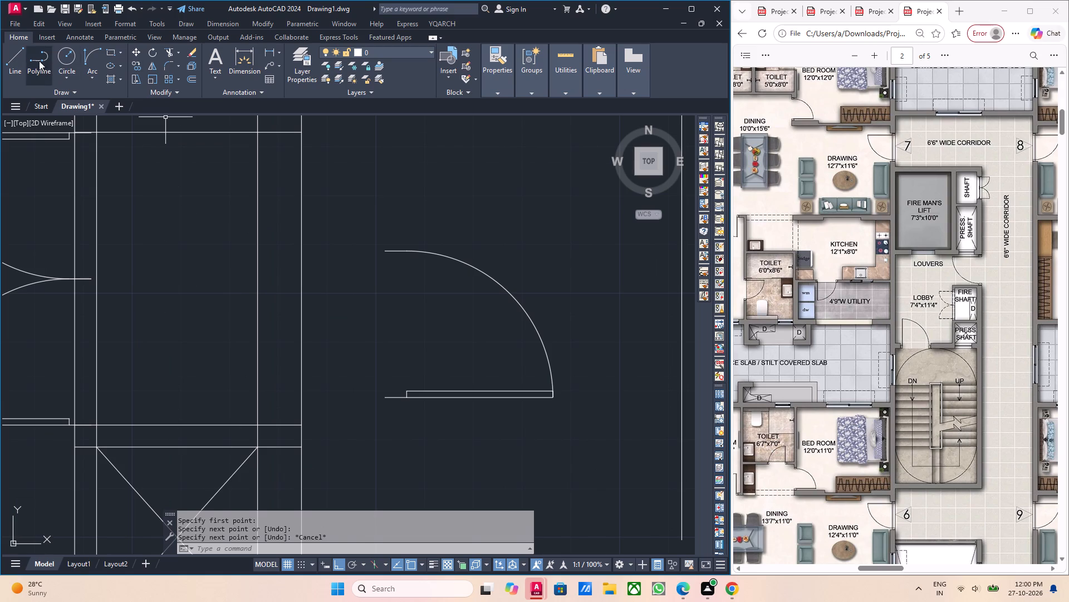
click(110, 53)
click(260, 424)
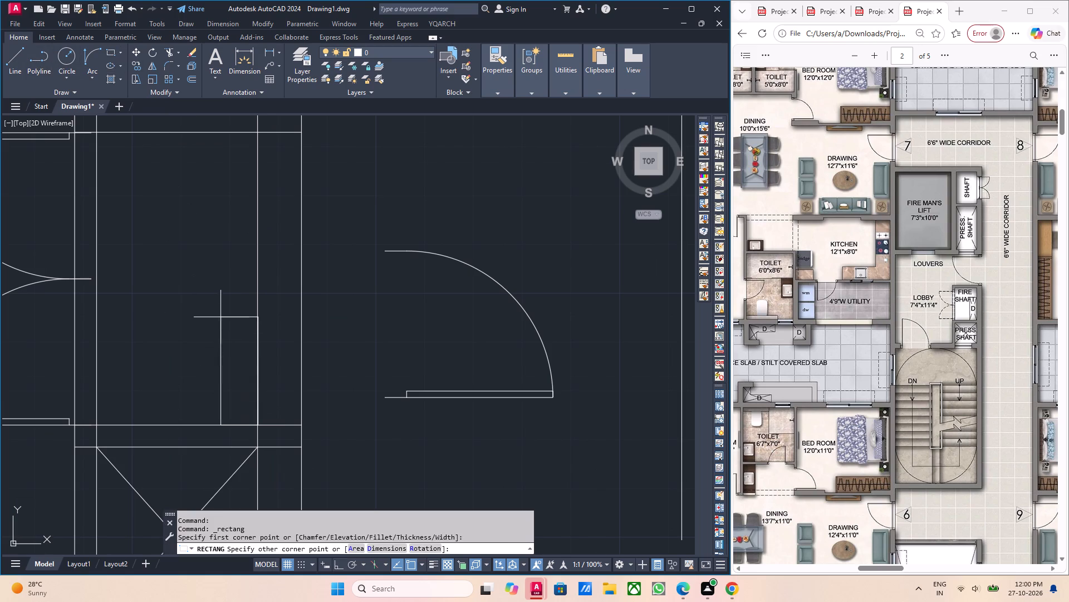
click(201, 283)
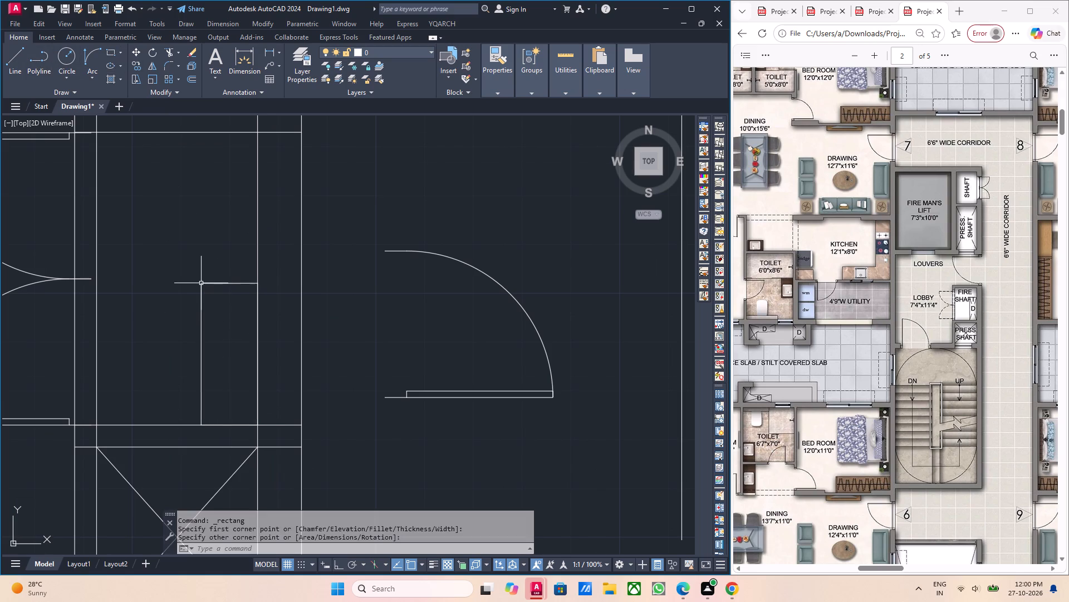
Draw two crossing diagonal lines across the small duct rectangle in the fire shaft.
middle_drag(239, 347, 233, 371)
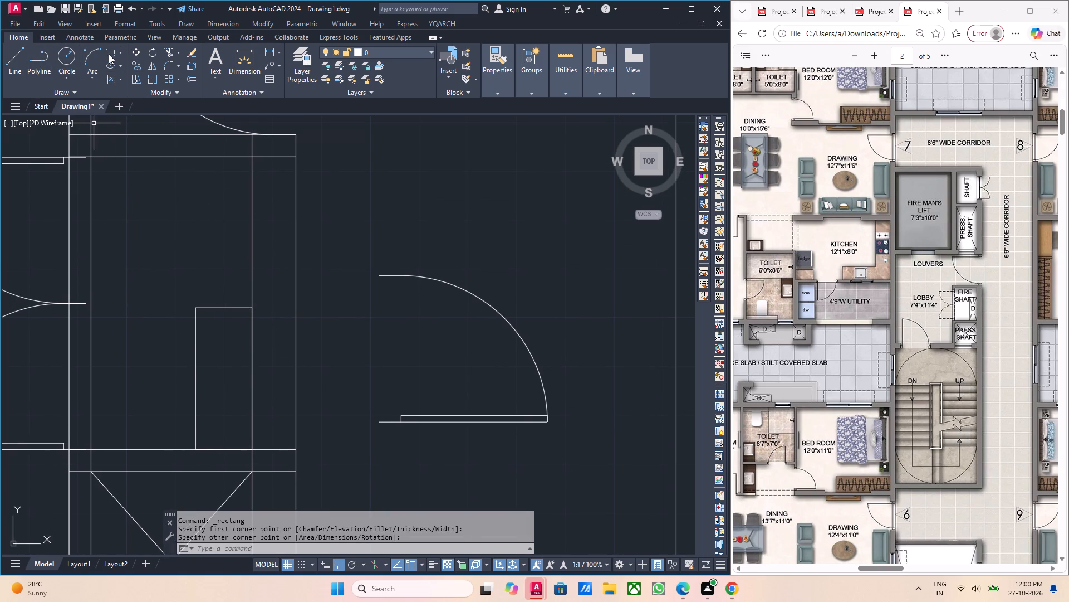
click(110, 54)
click(20, 57)
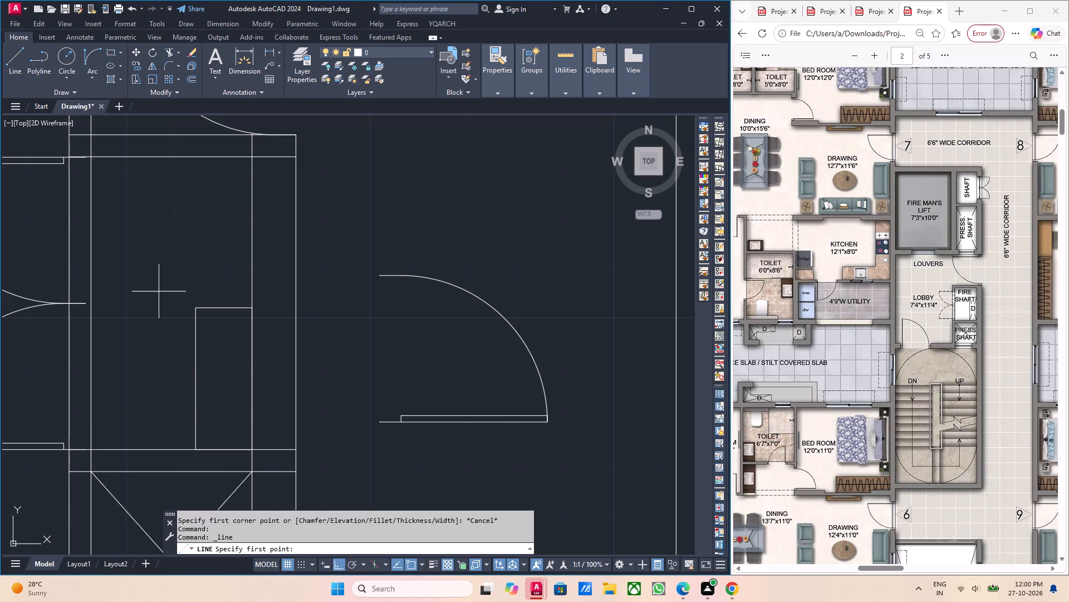
click(198, 441)
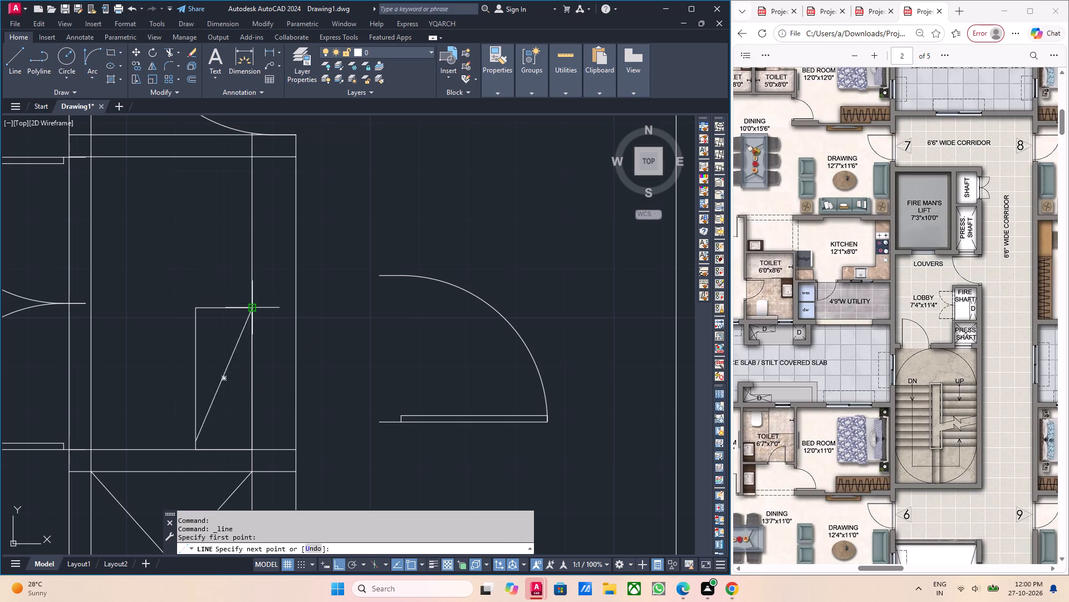
click(252, 310)
key(Escape)
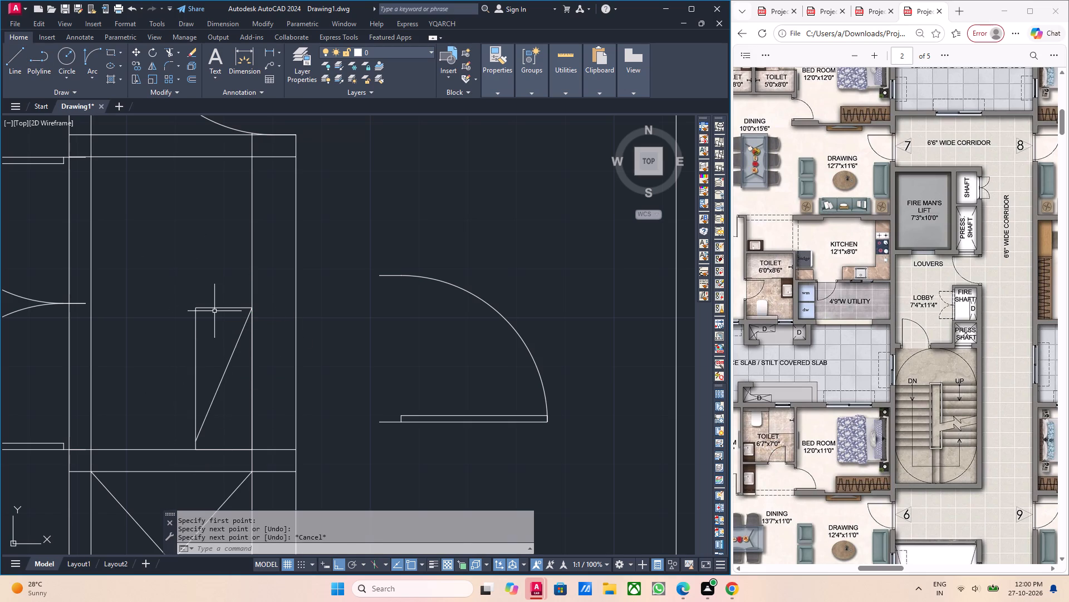
key(space)
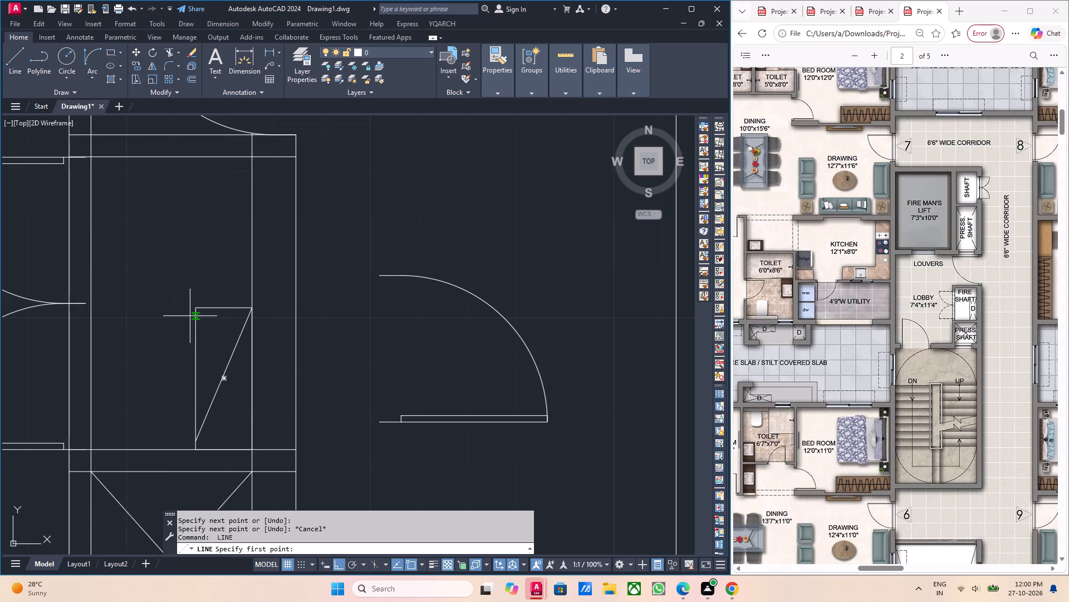
click(197, 312)
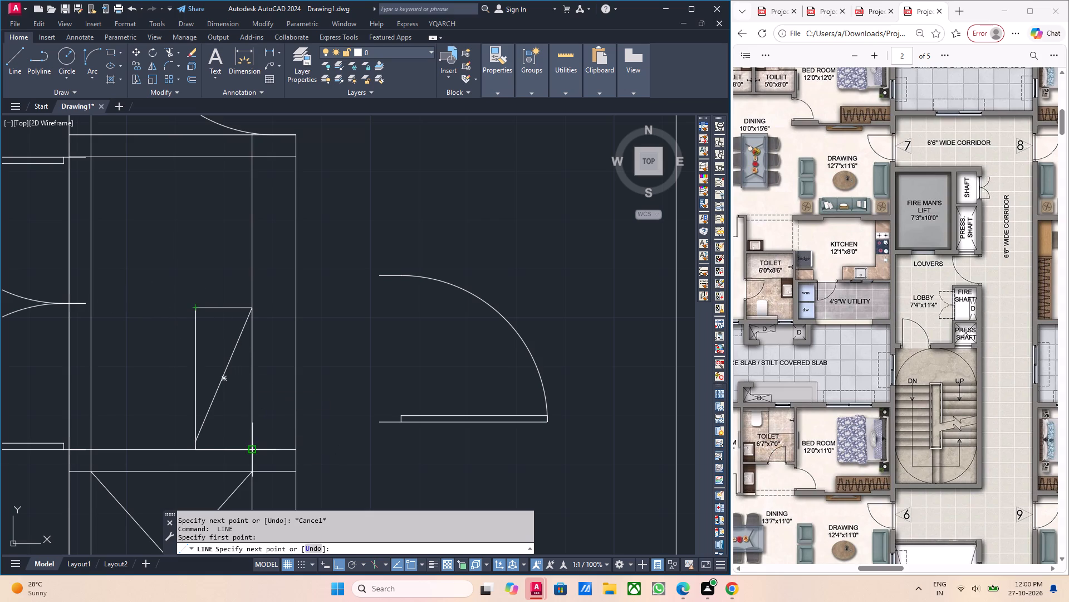
click(253, 449)
key(Escape)
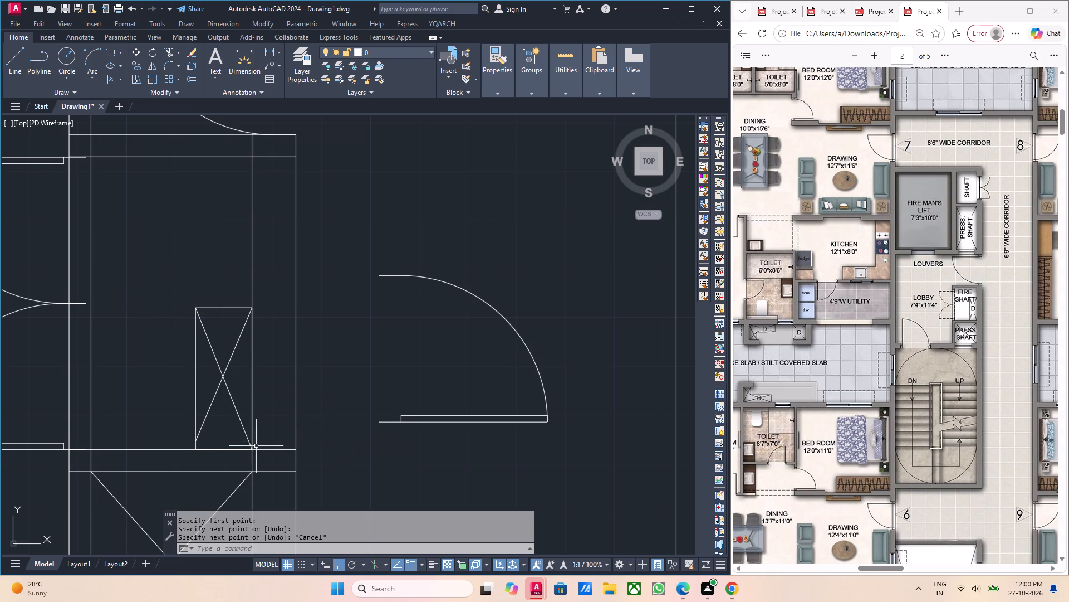
Draw two crossing diagonal lines between the inner corners of the press. shaft beside the fireman's lift.
middle_drag(233, 447, 242, 481)
middle_drag(248, 422, 248, 444)
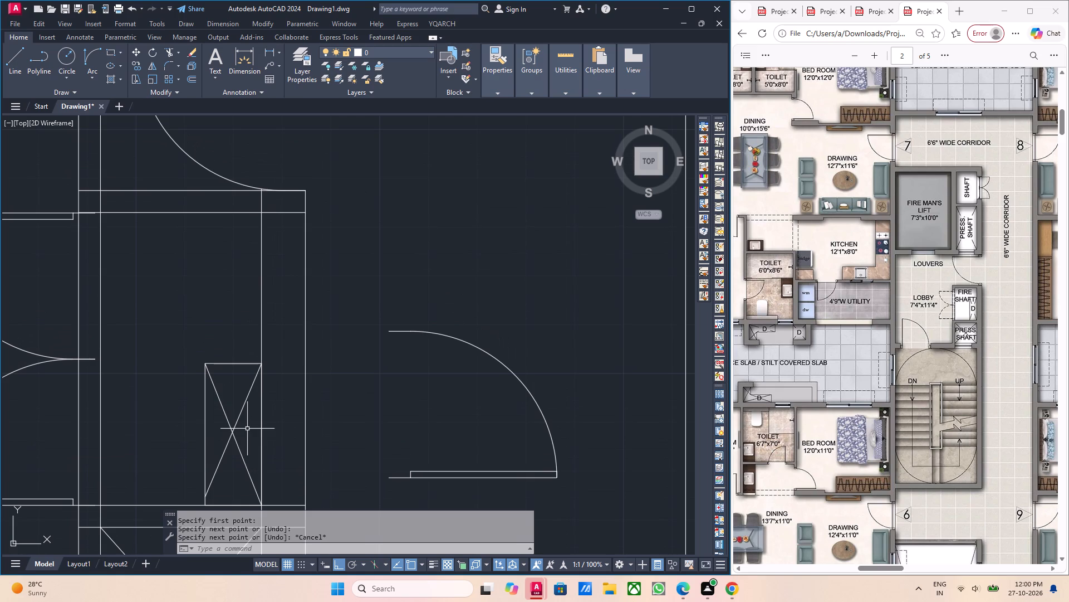
scroll(241, 429, down, 2)
middle_drag(262, 431, 276, 417)
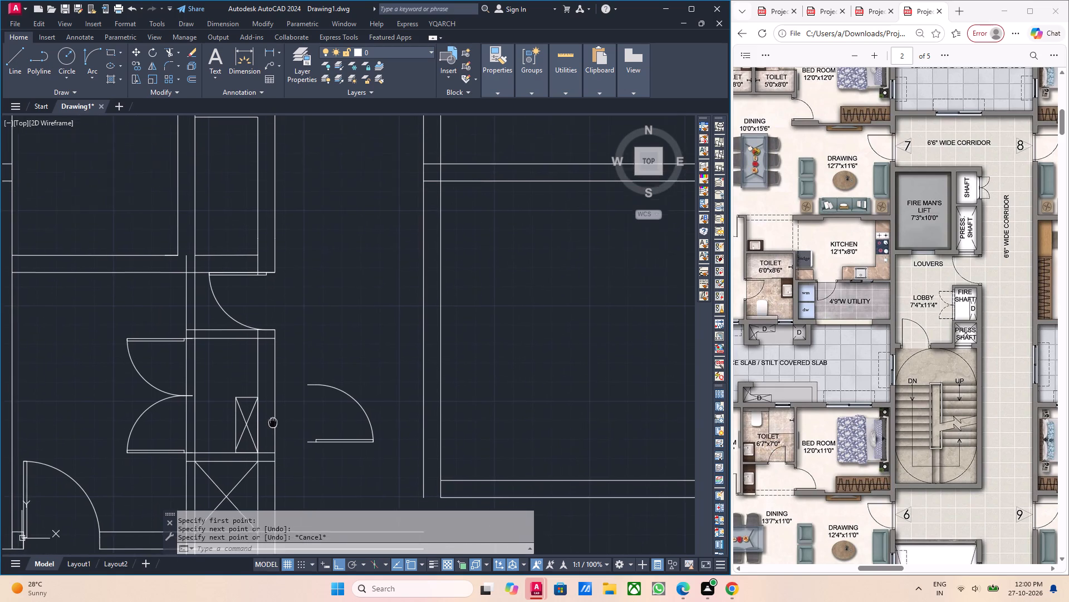
middle_drag(276, 417, 280, 414)
middle_click(283, 410)
middle_drag(283, 416, 276, 453)
middle_drag(286, 407, 288, 428)
middle_drag(292, 404, 301, 436)
middle_drag(308, 412, 309, 420)
middle_drag(312, 431, 316, 461)
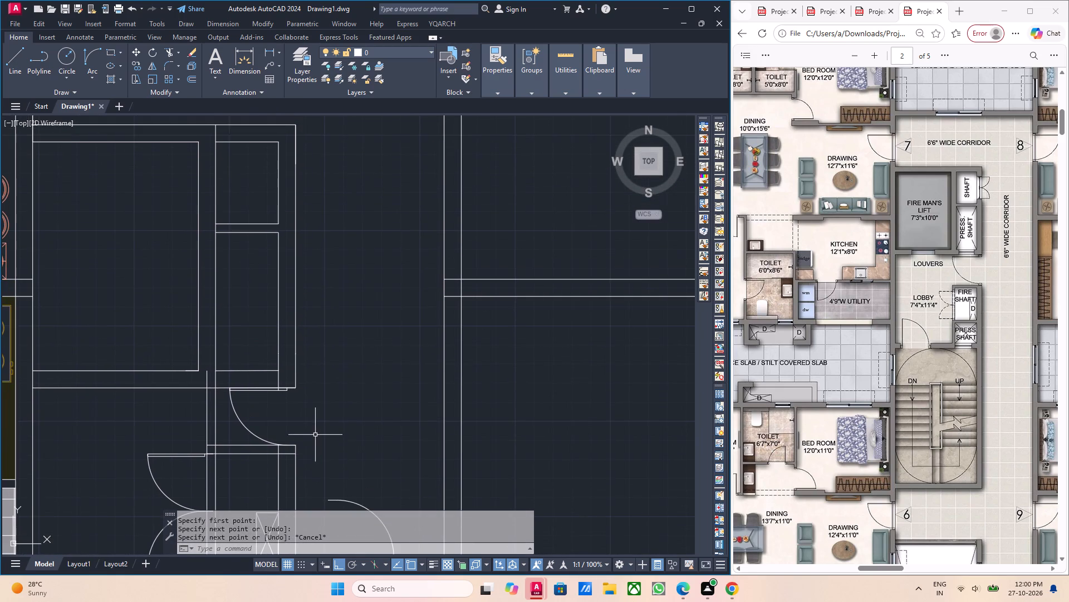
scroll(284, 423, down, 1)
middle_drag(269, 420, 283, 446)
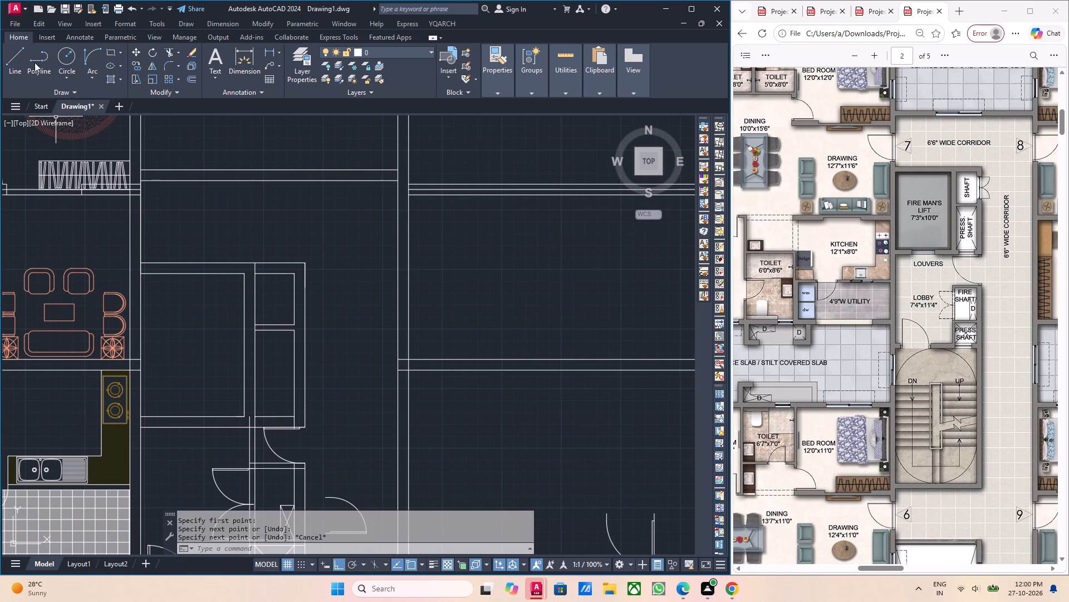
click(9, 57)
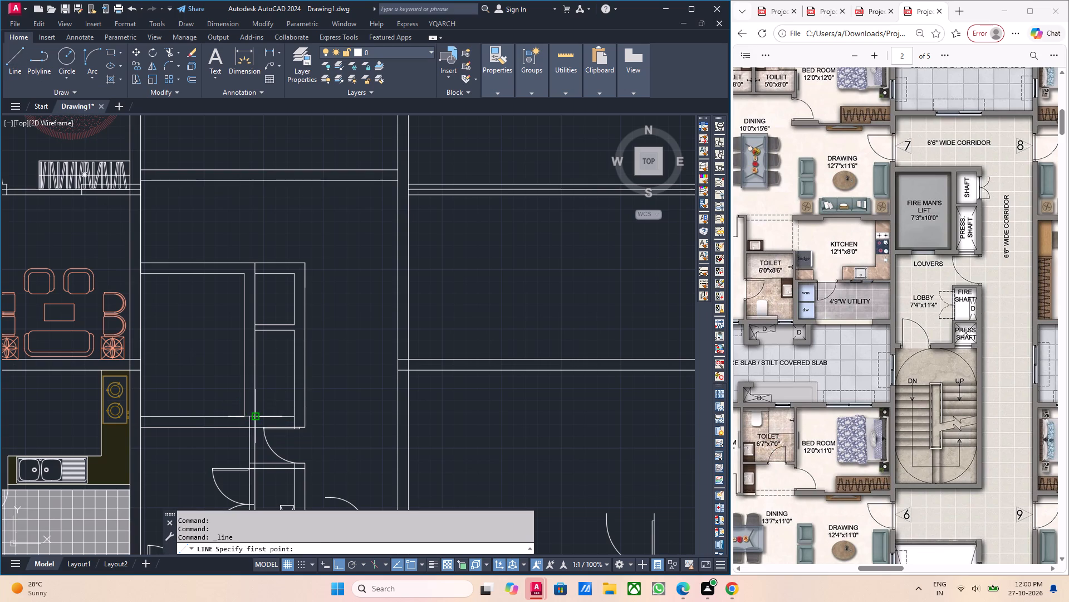
click(254, 419)
click(295, 336)
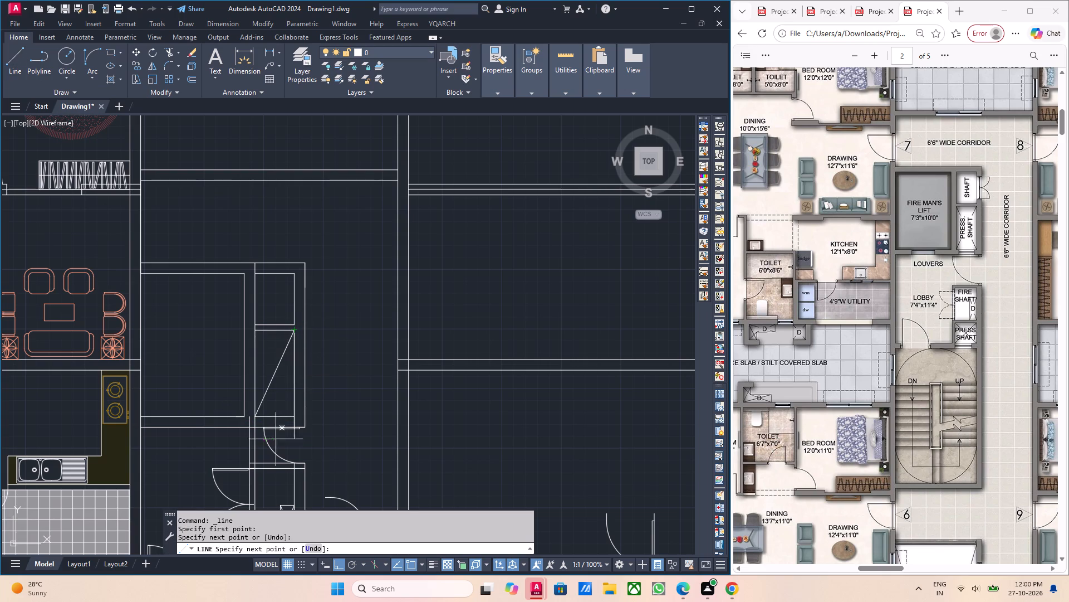
key(Escape)
key(space)
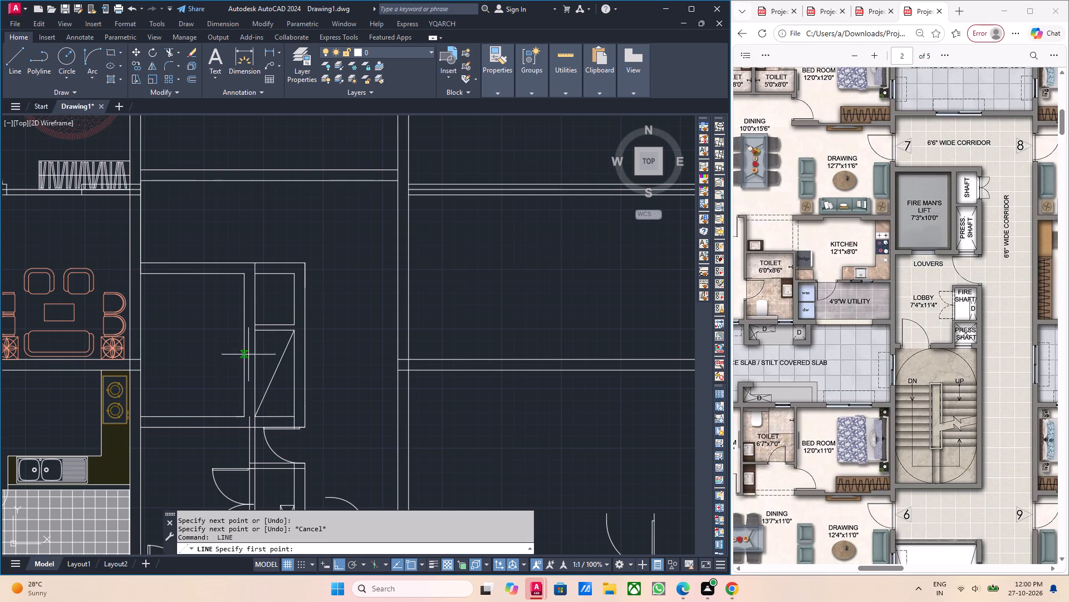
click(257, 329)
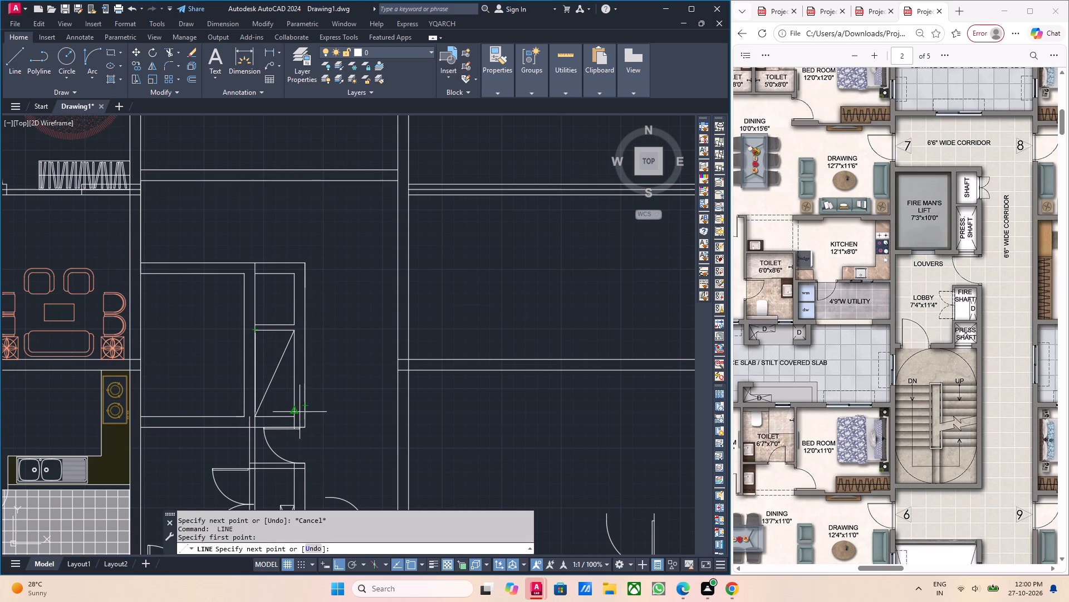
click(297, 415)
key(Escape)
Trim the two vertical wall lines crossing the lobby opening below the lift core, including their leftover stubs inside the lift's lower wall.
scroll(261, 432, down, 1)
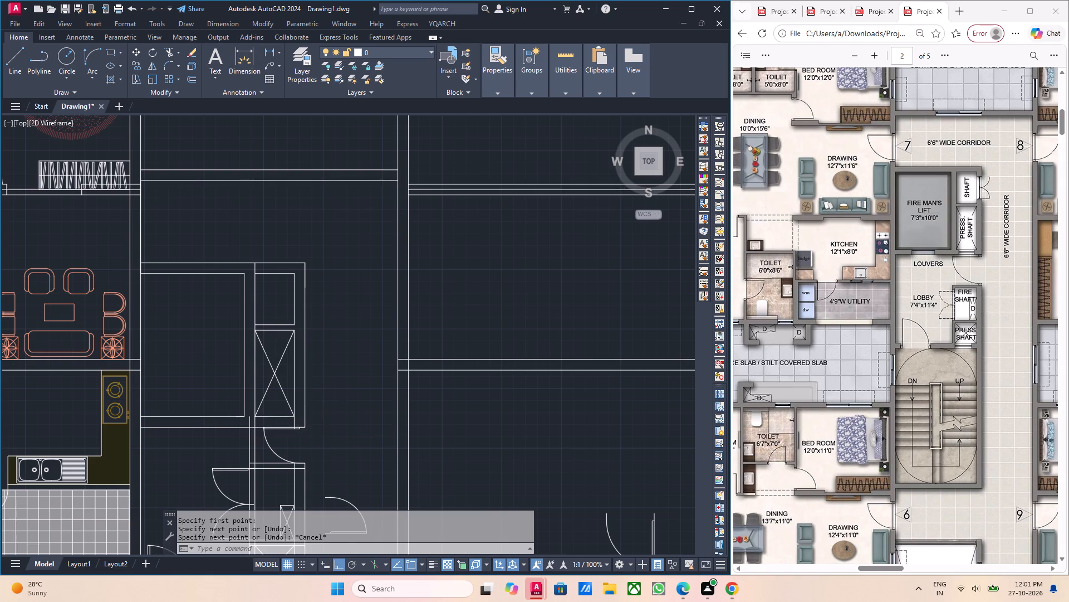
middle_drag(311, 464, 324, 435)
middle_drag(288, 383, 316, 441)
middle_drag(314, 463, 314, 416)
scroll(292, 417, up, 2)
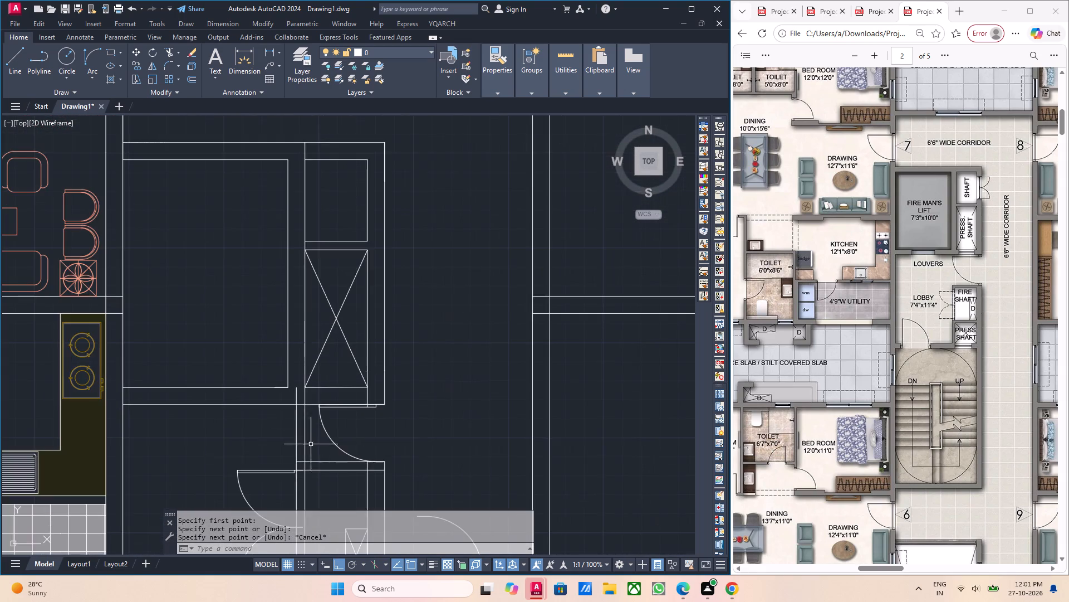
scroll(325, 452, up, 1)
middle_drag(325, 452, 308, 450)
scroll(307, 450, down, 1)
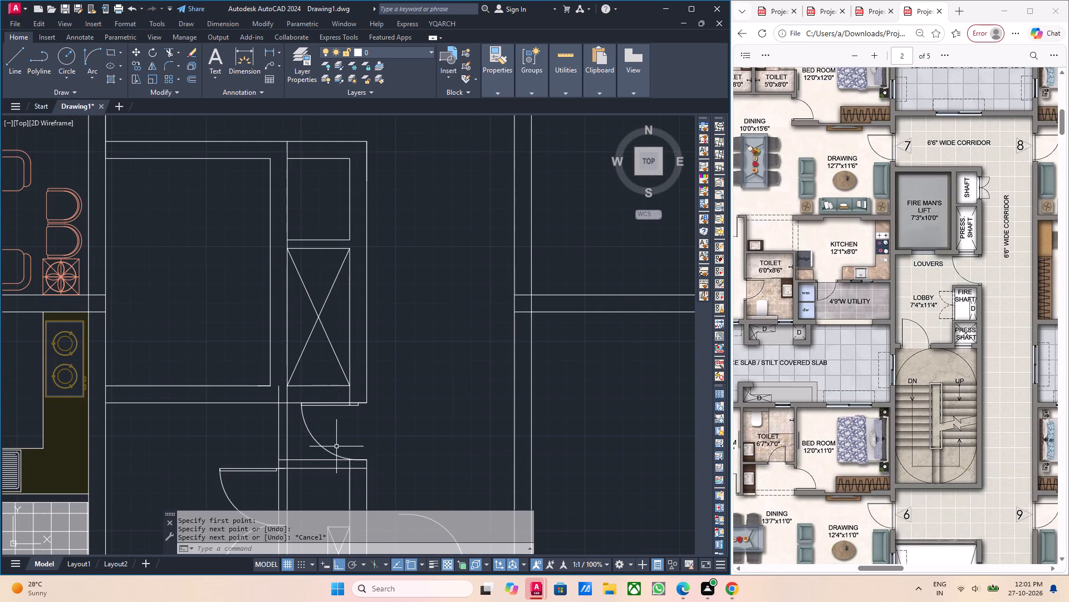
middle_drag(325, 440, 328, 464)
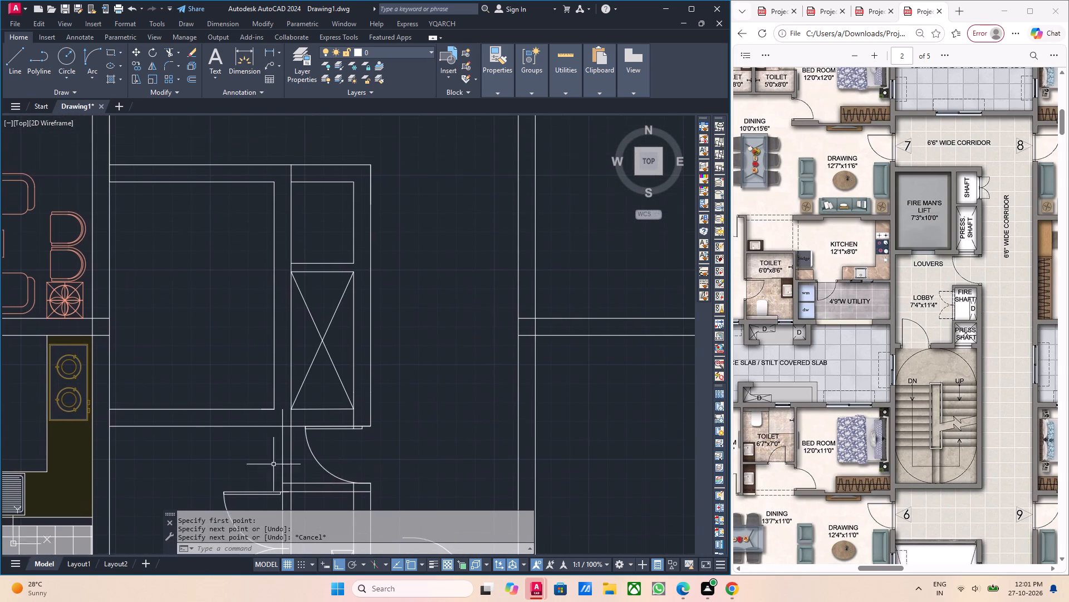
scroll(273, 464, up, 2)
middle_drag(327, 472, 318, 472)
key(t)
key(r)
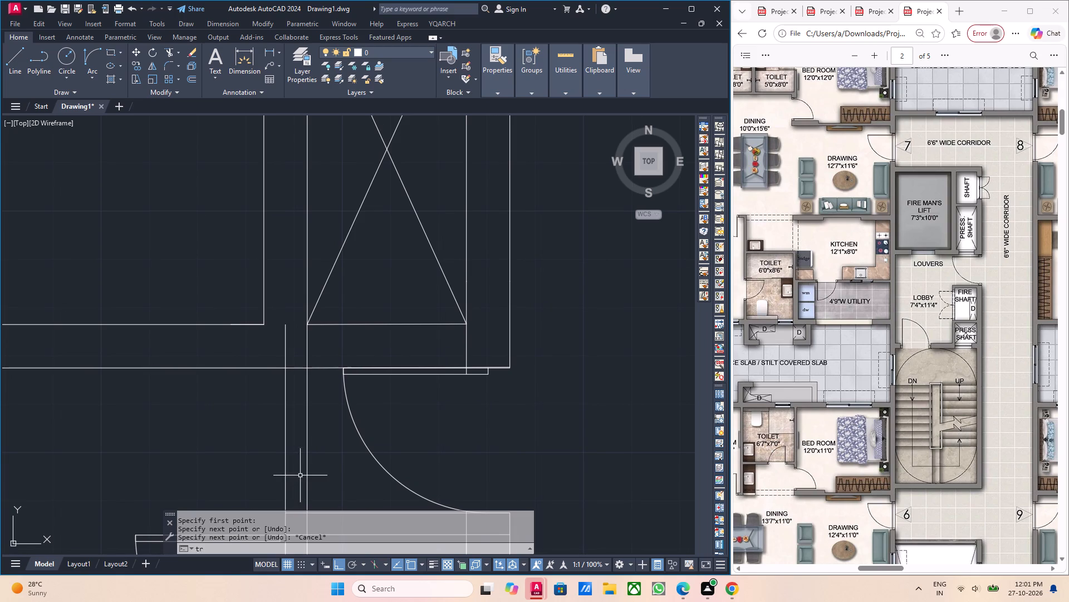
key(Return)
scroll(301, 475, up, 2)
drag(336, 463, 321, 464)
click(286, 460)
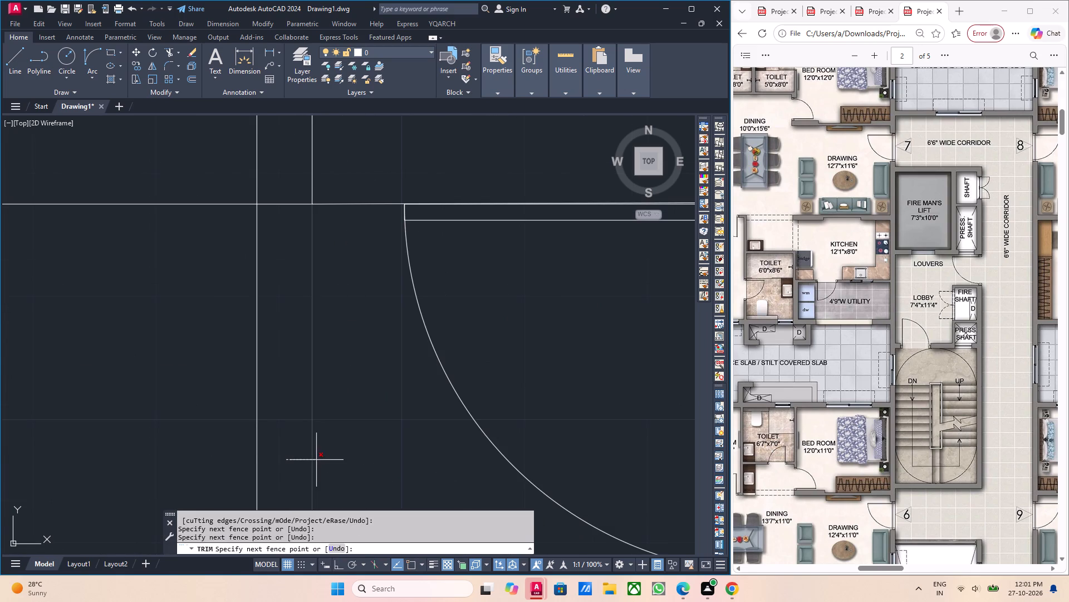
click(316, 460)
scroll(303, 458, down, 2)
drag(303, 454, 288, 454)
click(268, 447)
click(290, 438)
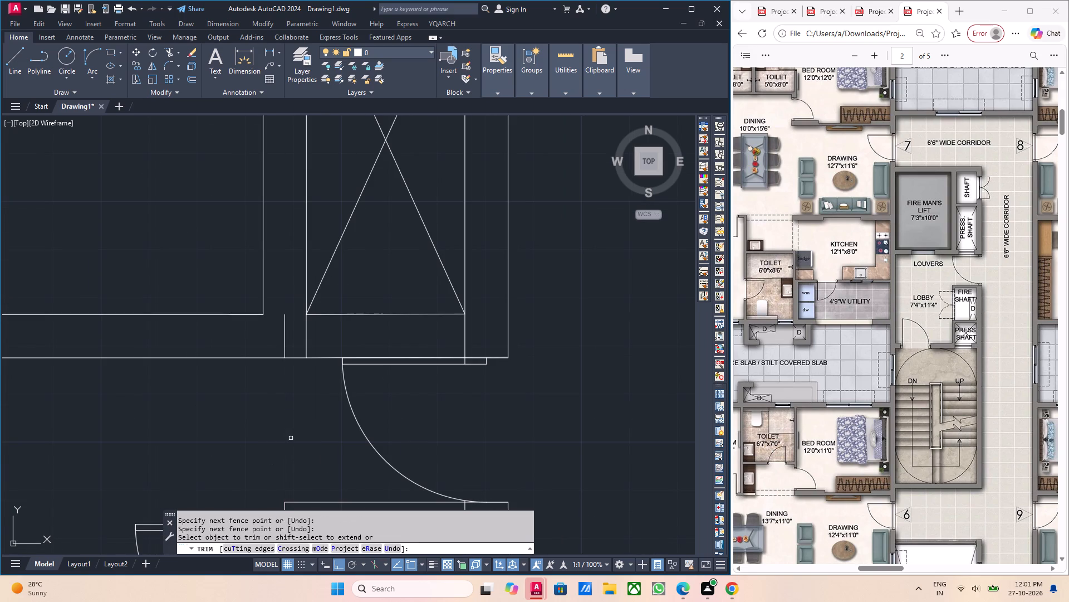
click(286, 332)
click(308, 347)
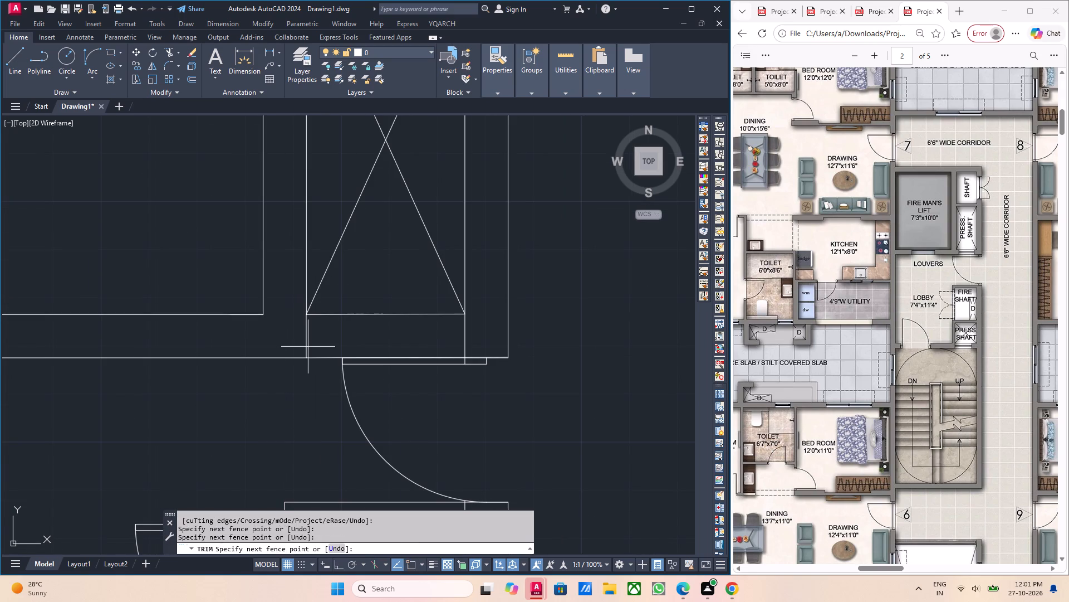
click(301, 345)
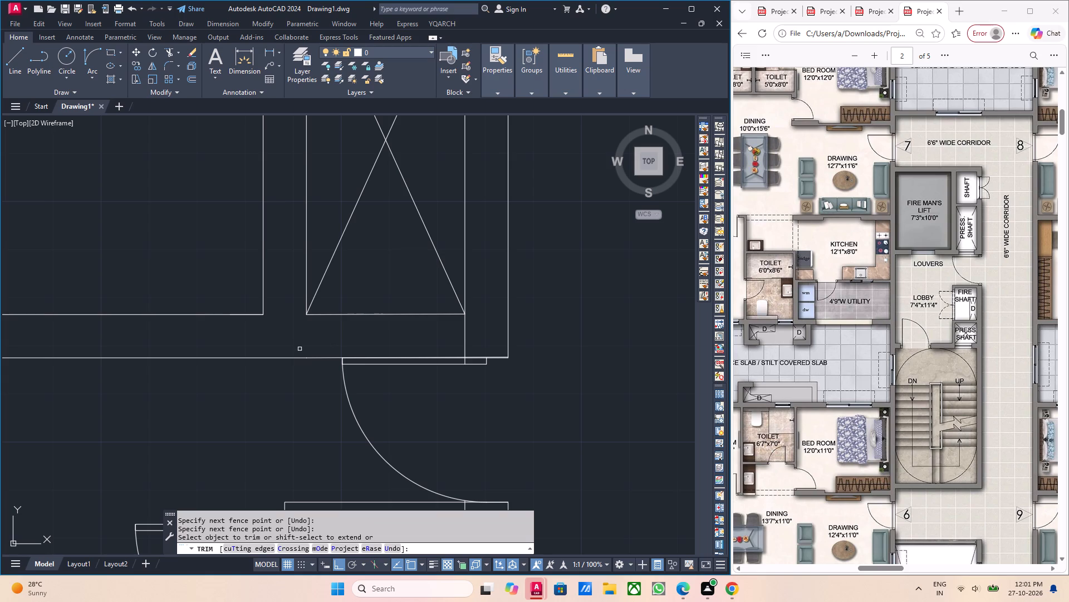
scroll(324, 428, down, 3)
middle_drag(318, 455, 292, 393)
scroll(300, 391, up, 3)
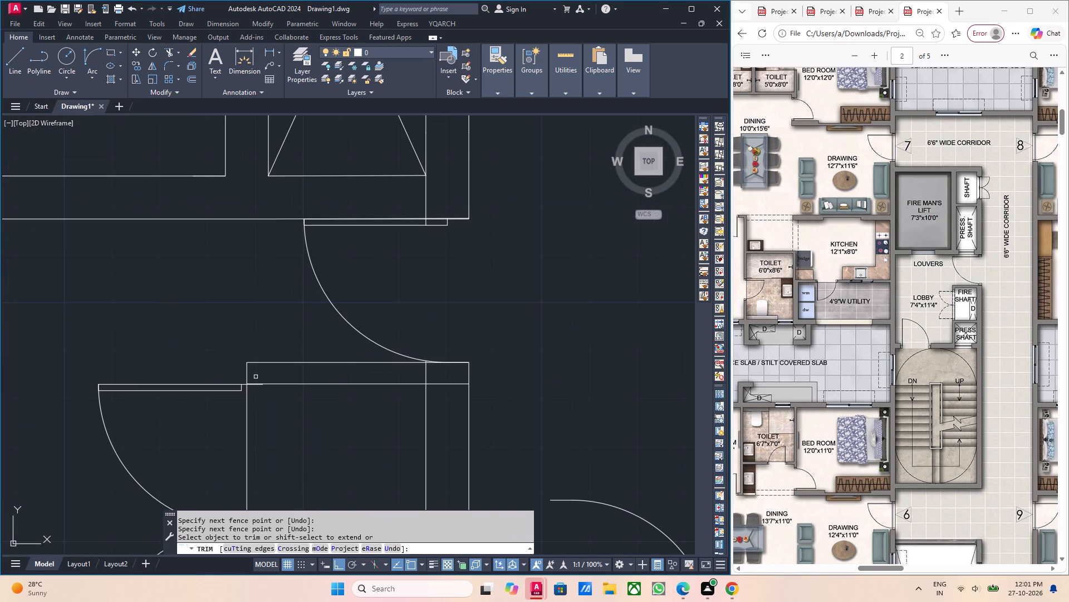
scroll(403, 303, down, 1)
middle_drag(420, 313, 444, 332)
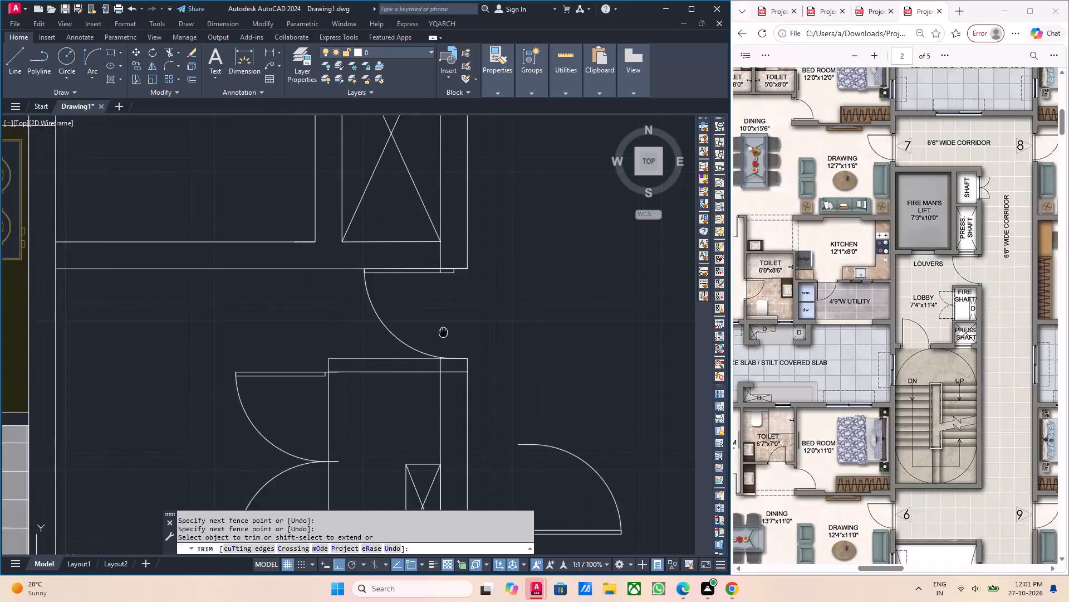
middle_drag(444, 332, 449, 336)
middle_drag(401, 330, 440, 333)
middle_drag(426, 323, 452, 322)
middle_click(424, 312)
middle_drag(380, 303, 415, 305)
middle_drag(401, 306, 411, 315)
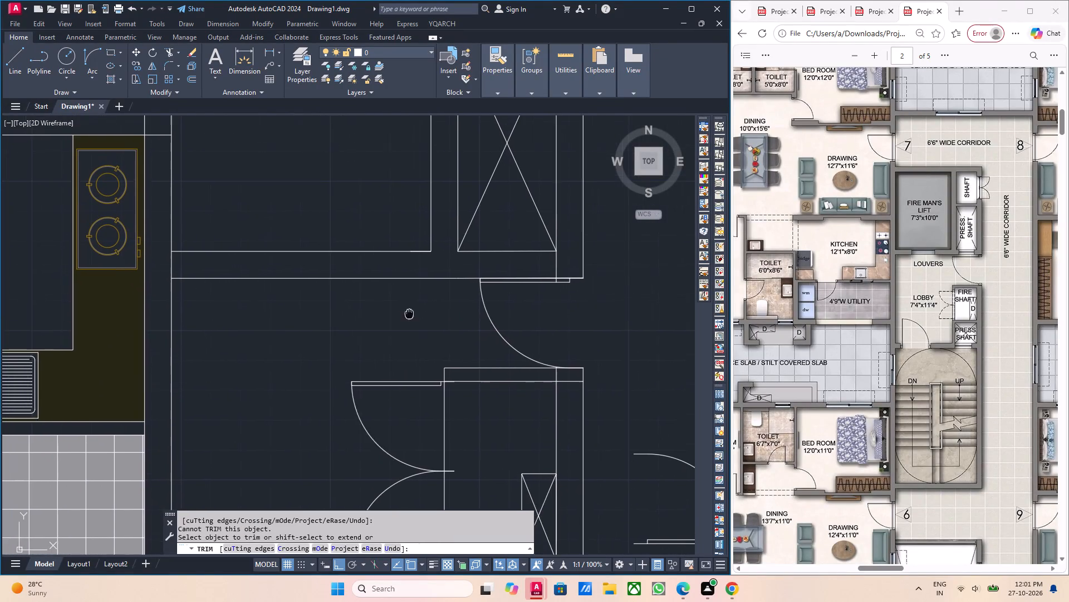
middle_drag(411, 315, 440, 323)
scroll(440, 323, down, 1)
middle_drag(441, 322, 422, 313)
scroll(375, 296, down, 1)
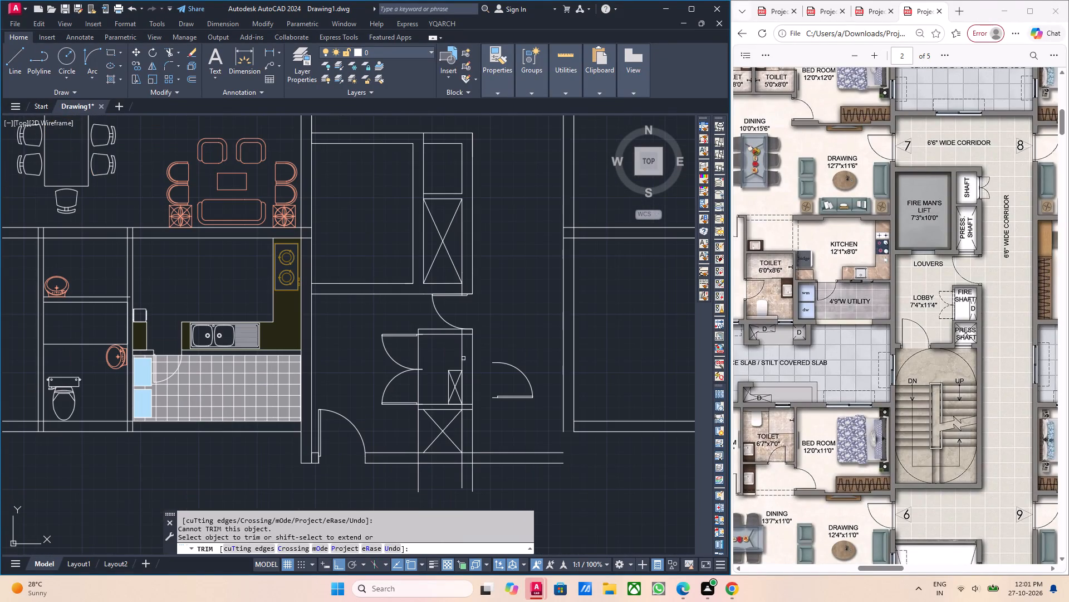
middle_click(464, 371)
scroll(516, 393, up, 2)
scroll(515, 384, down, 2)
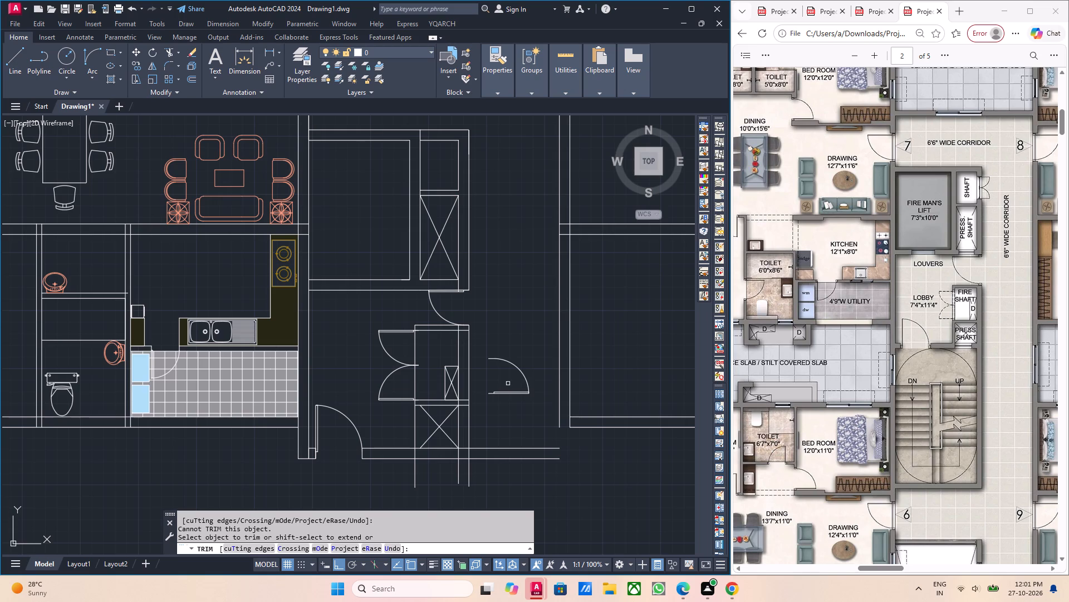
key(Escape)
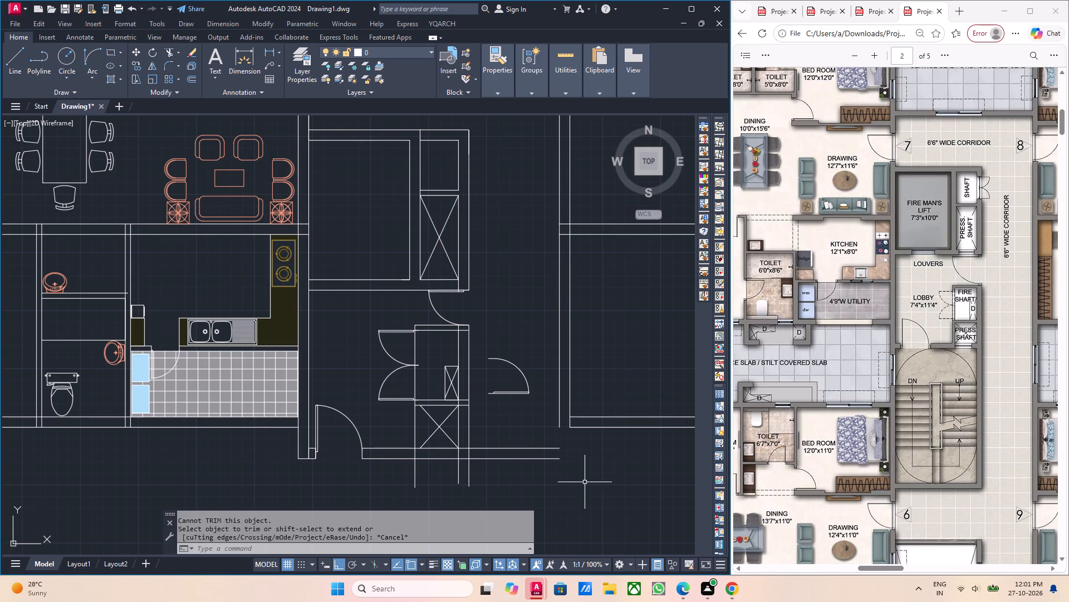
Trim the lobby's lower wall lines extending into the corridor and the vertical shaft wall lines extending below the lower press. shaft.
scroll(516, 467, up, 1)
middle_drag(518, 467, 509, 476)
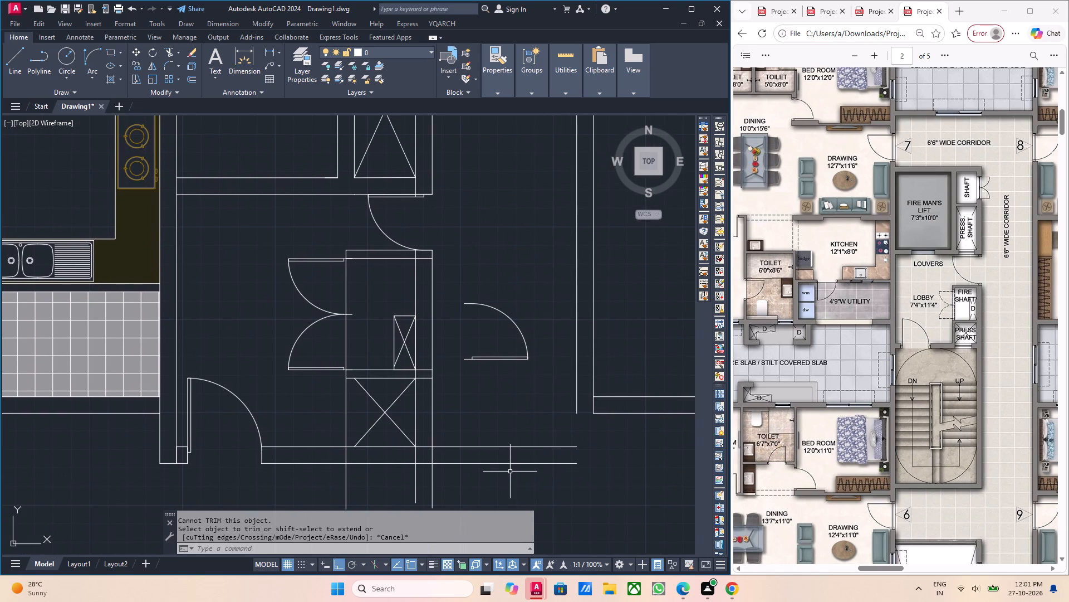
key(y)
key(Escape)
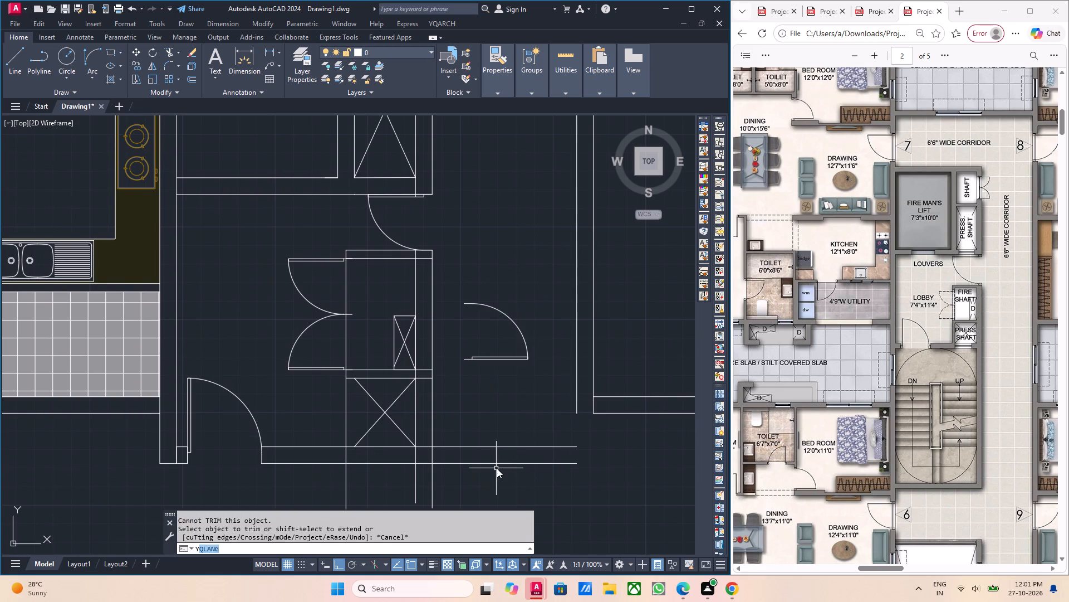
text(tr)
key(Return)
drag(519, 477, 517, 465)
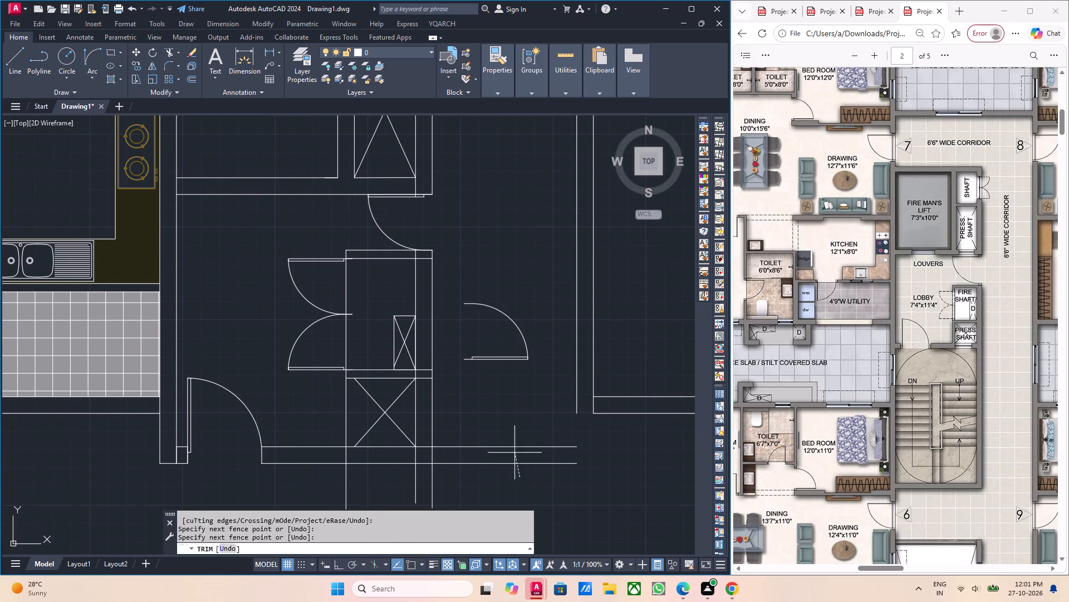
click(508, 431)
middle_drag(522, 477, 536, 422)
drag(473, 443, 415, 443)
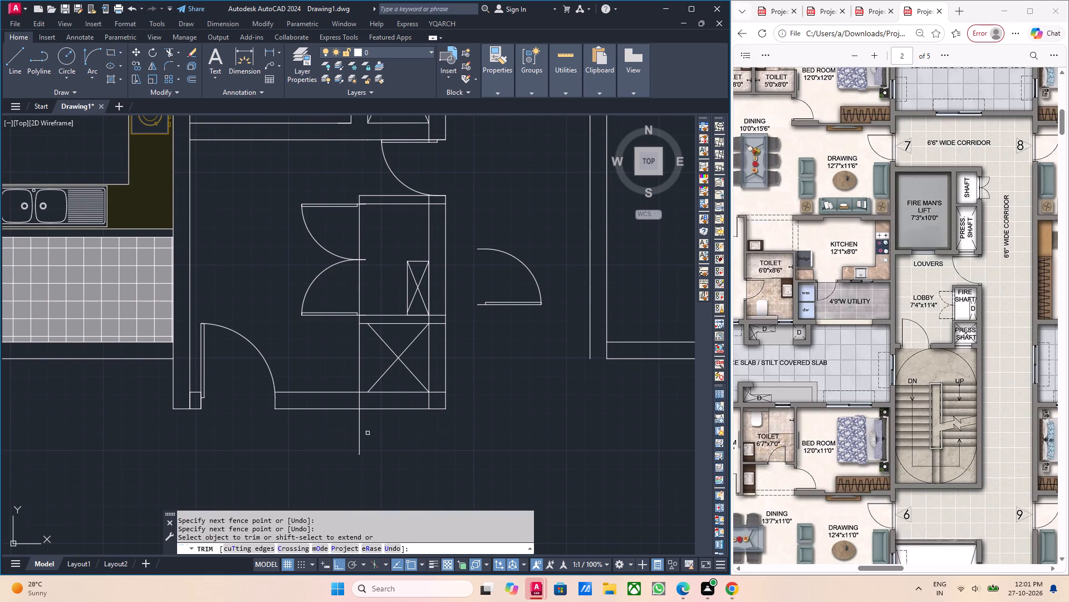
drag(369, 433, 336, 435)
click(328, 435)
scroll(383, 444, down, 1)
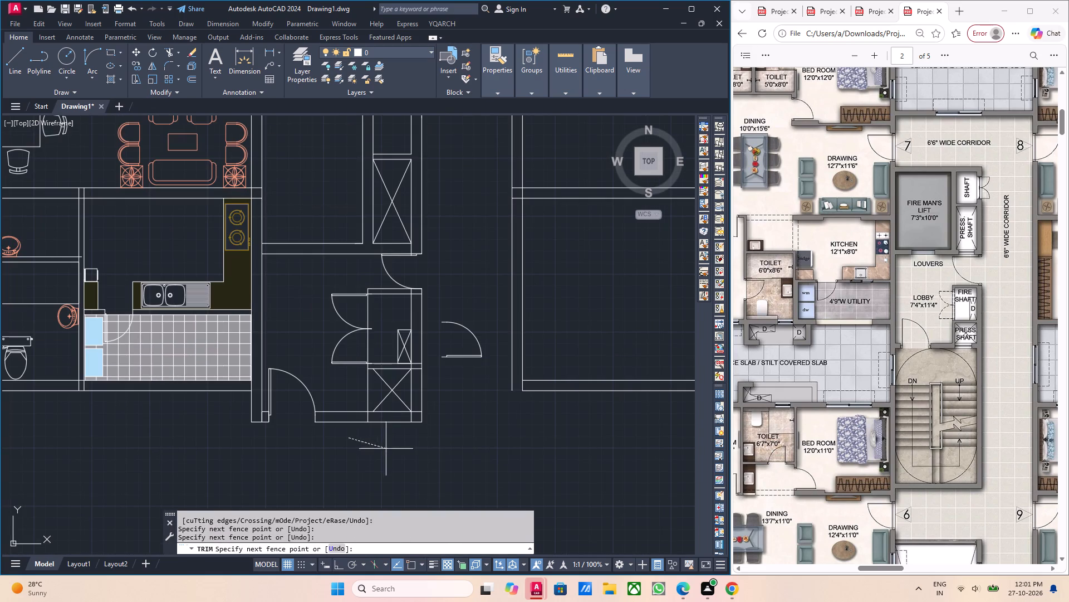
click(461, 455)
Examine the staircase, cut out and corridor layout below the lobby in the reference PDF plan.
scroll(439, 458, down, 1)
middle_drag(517, 474, 512, 449)
middle_drag(519, 445, 521, 436)
scroll(964, 488, down, 3)
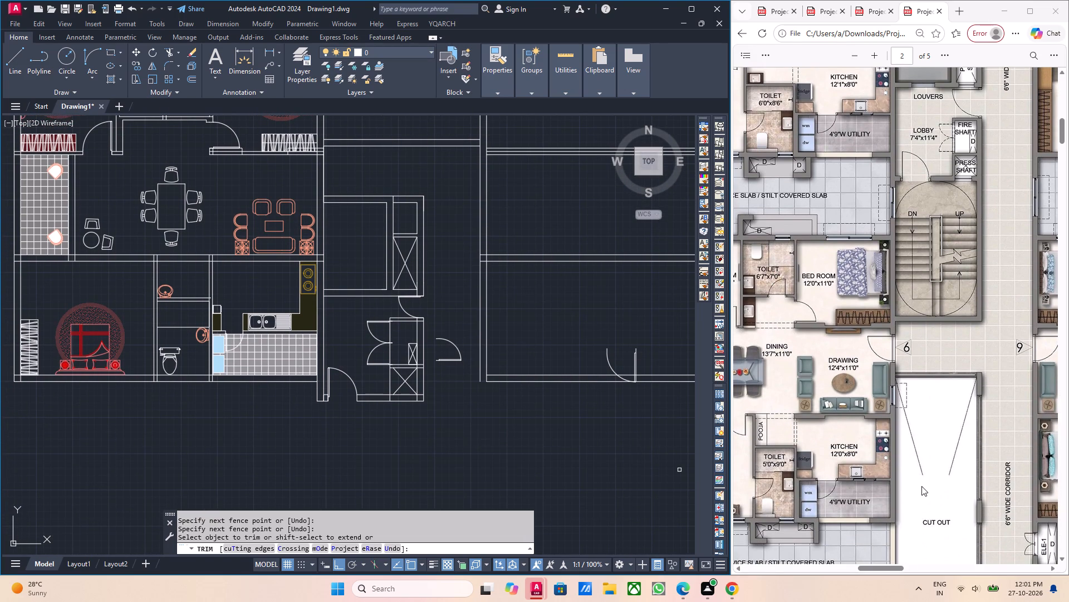
scroll(921, 486, down, 5)
scroll(930, 485, up, 3)
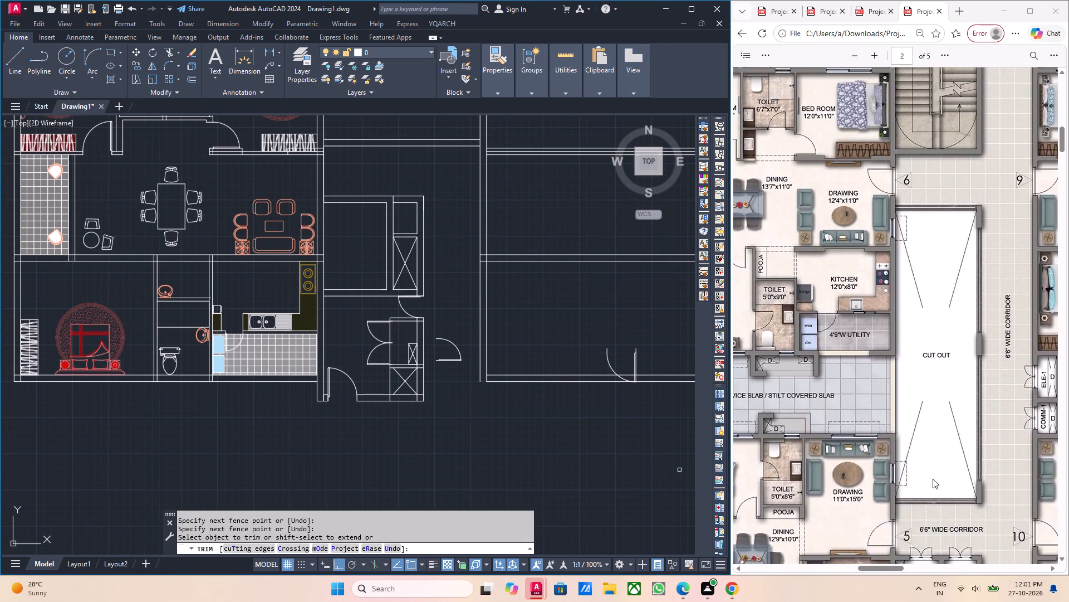
scroll(933, 479, up, 4)
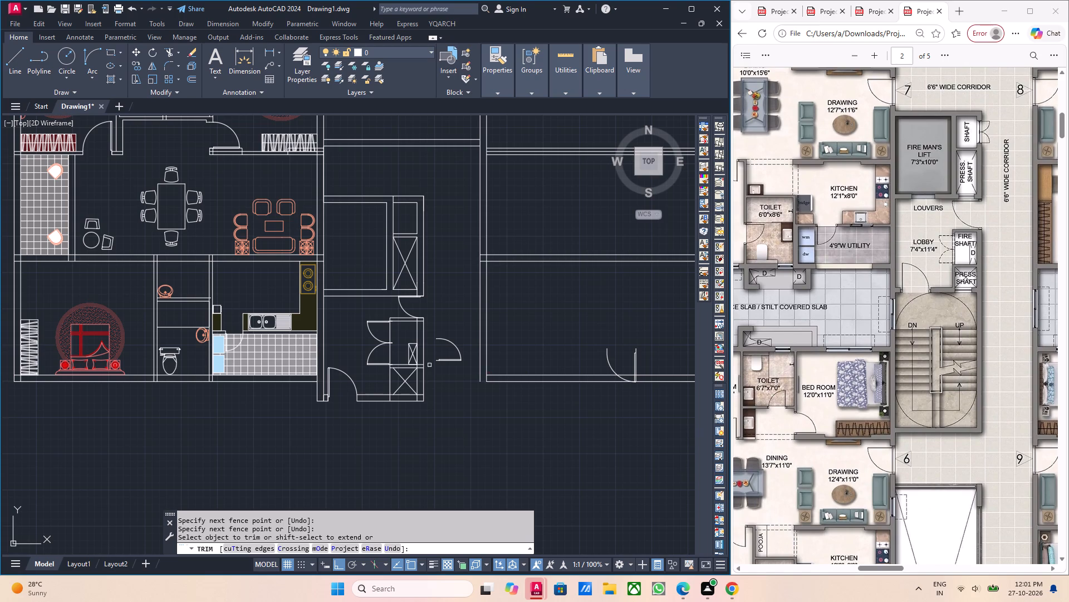
Delete the spare 2'-6" door block lying loose in the corridor beside the fire shaft.
scroll(454, 360, up, 2)
key(Escape)
drag(474, 406, 447, 378)
drag(406, 336, 406, 342)
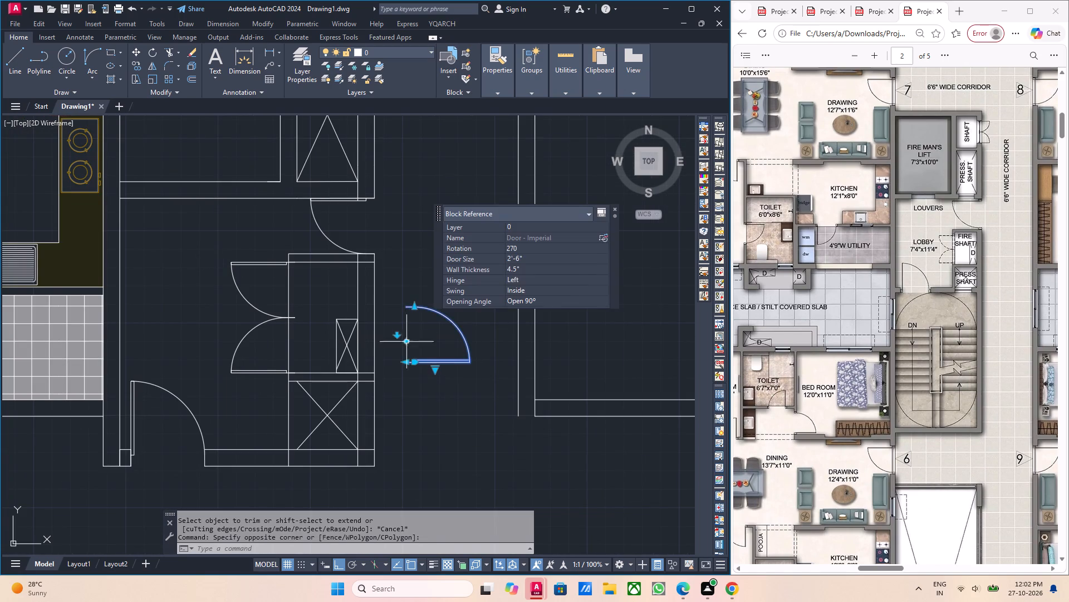
middle_drag(491, 373, 483, 394)
key(Delete)
scroll(483, 396, down, 3)
middle_drag(507, 402, 478, 419)
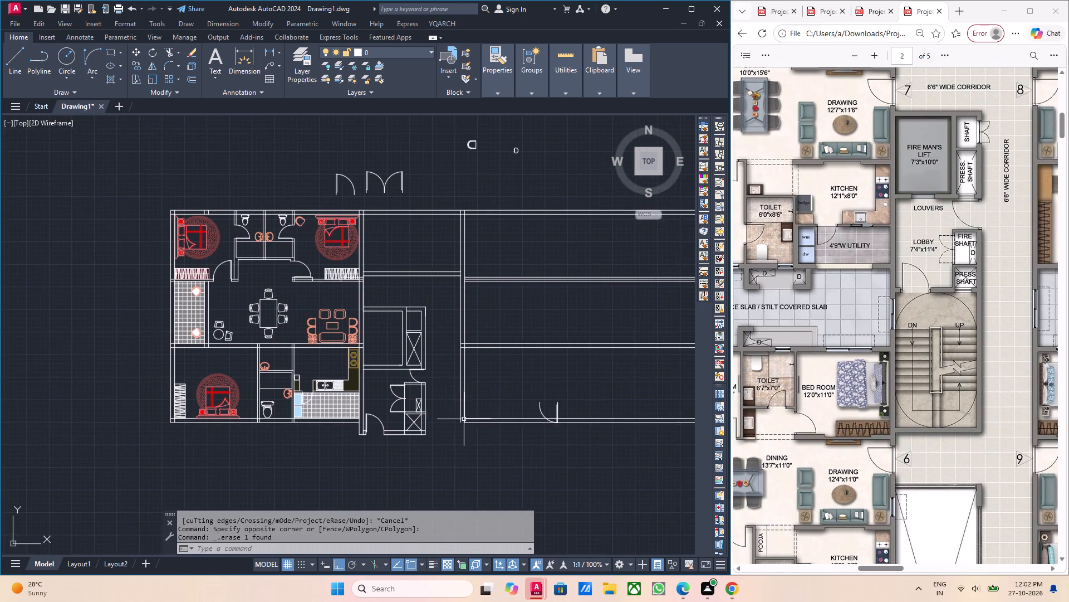
scroll(462, 419, up, 4)
scroll(457, 425, down, 2)
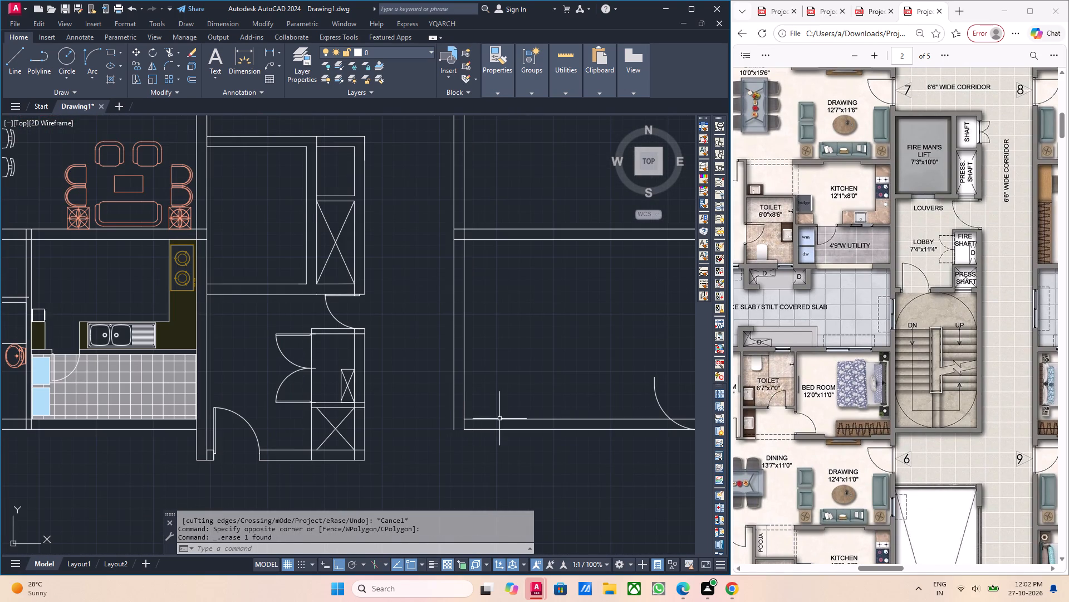
Delete the spare 3'-4" door block on the lower wall line of the empty strip east of the corridor.
middle_drag(498, 428, 494, 456)
scroll(491, 446, down, 1)
middle_drag(570, 448, 518, 458)
drag(590, 443, 576, 441)
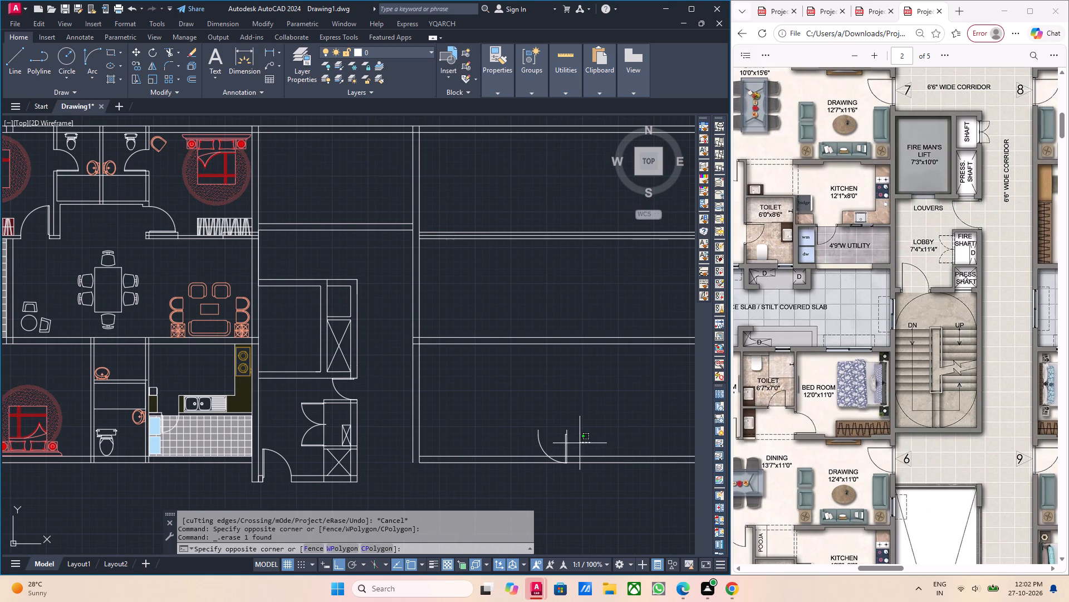
drag(576, 441, 566, 438)
click(518, 429)
middle_drag(628, 440, 610, 451)
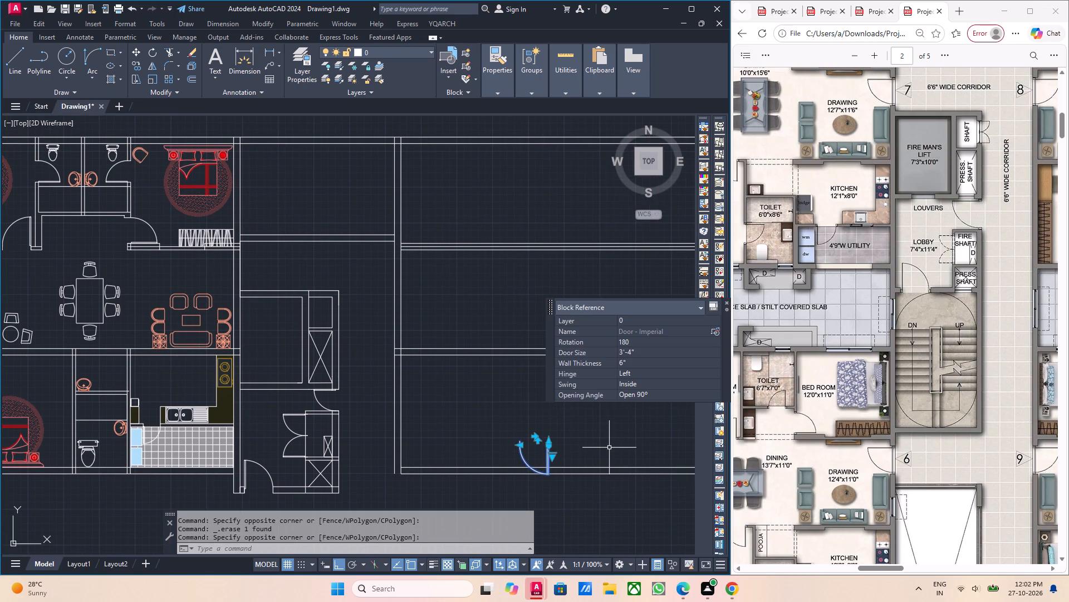
key(Delete)
scroll(609, 448, down, 2)
middle_drag(619, 450, 580, 450)
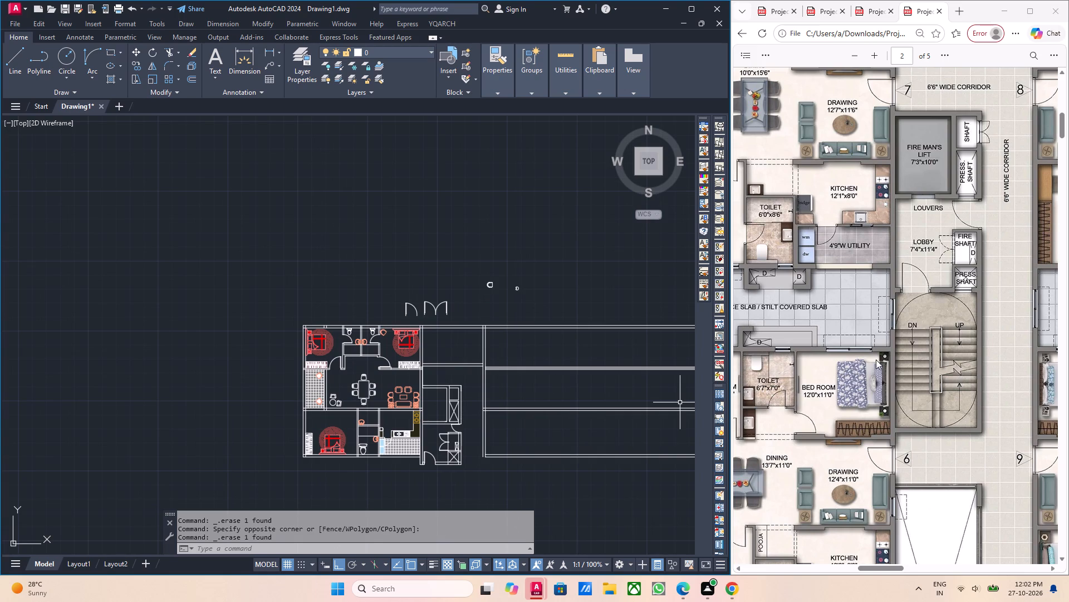
Examine the staircase, cut out, corridor and lift arrangement between the flats on page 2 of the reference PDF.
scroll(796, 383, down, 1)
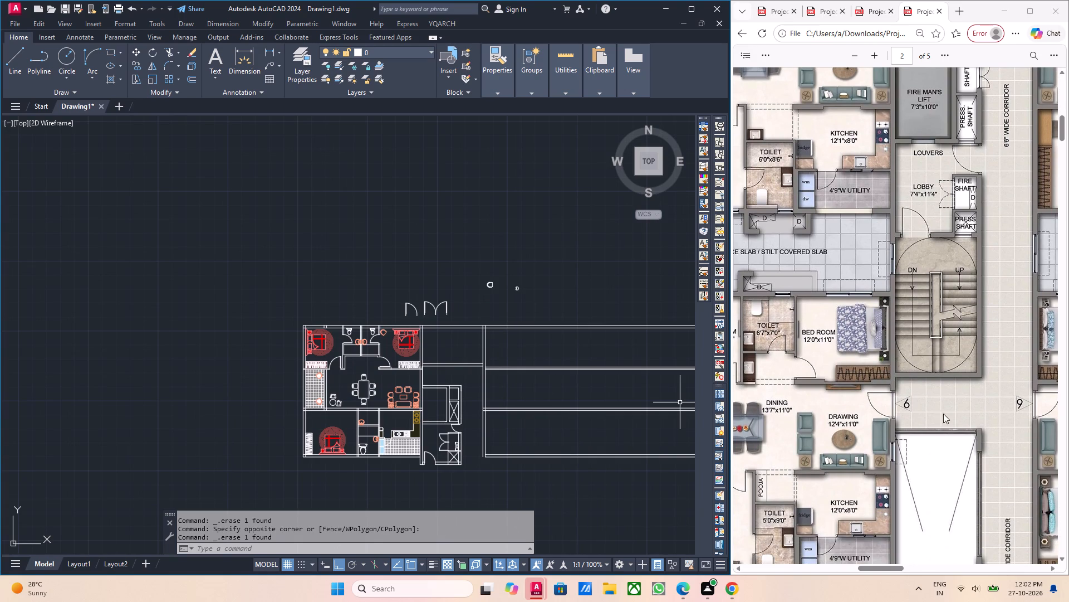
scroll(934, 393, down, 3)
ctrl+scroll(942, 425, up, 2)
ctrl+scroll(930, 428, down, 4)
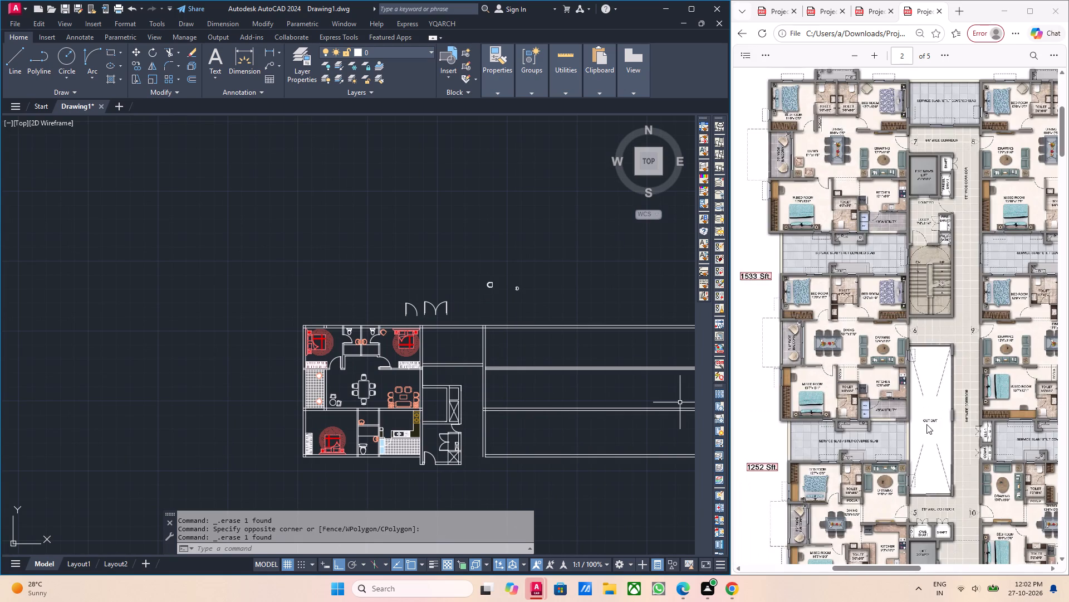
ctrl+scroll(926, 424, down, 2)
ctrl+scroll(977, 410, down, 1)
ctrl+scroll(866, 399, up, 1)
ctrl+scroll(857, 399, down, 3)
scroll(852, 386, down, 2)
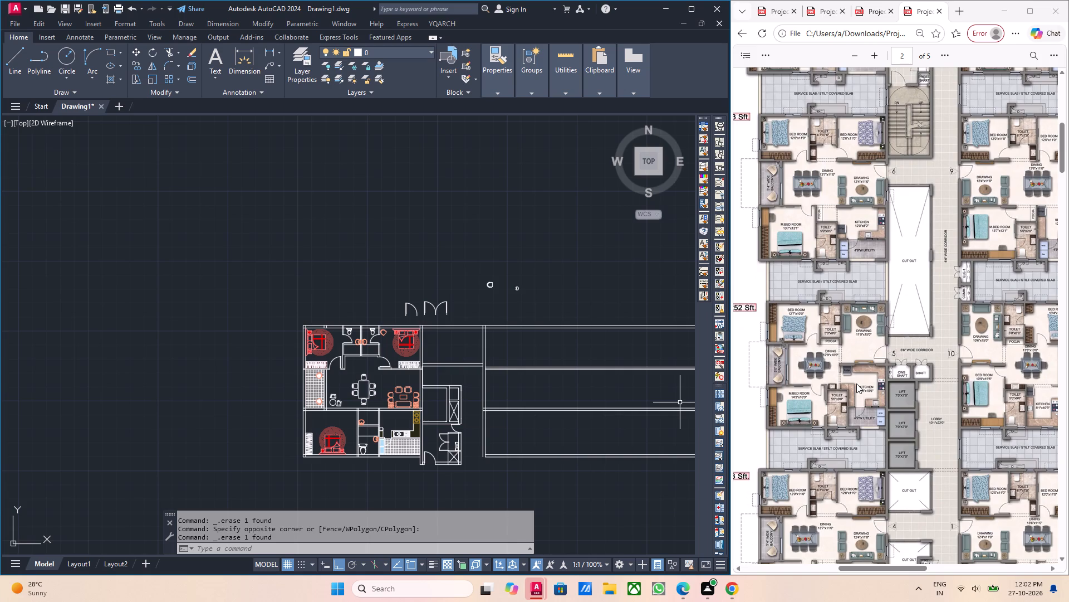
scroll(859, 382, up, 3)
scroll(859, 382, down, 1)
scroll(859, 382, up, 1)
ctrl+scroll(859, 382, down, 5)
ctrl+scroll(770, 385, down, 2)
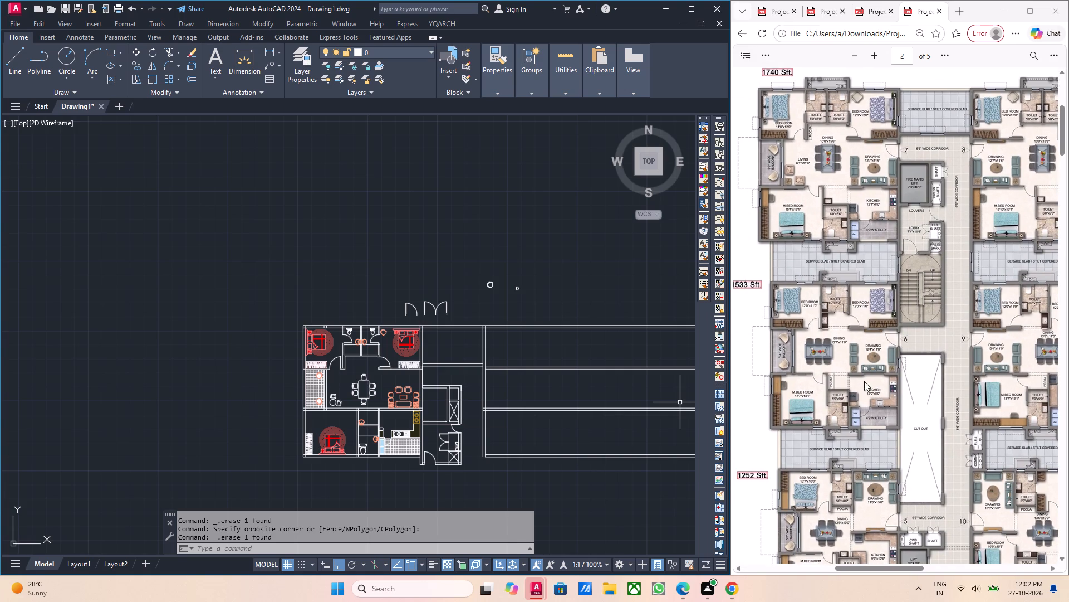
scroll(876, 376, down, 1)
ctrl+scroll(876, 375, down, 6)
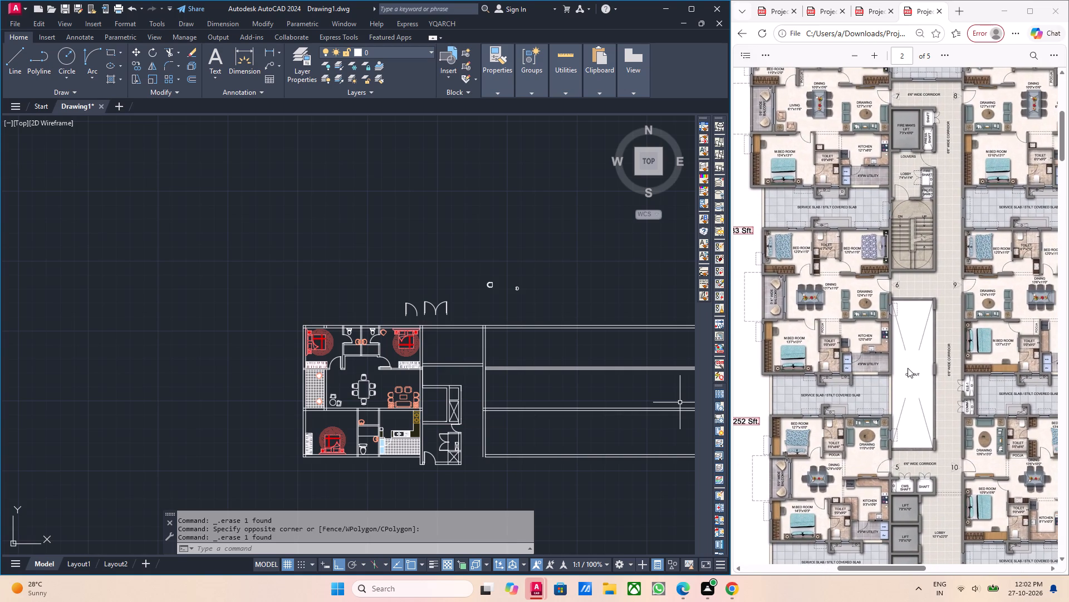
Look through the other block floor plans on pages 3 to 5 of the reference PDF and return to the first block's plan.
ctrl+middle_drag(903, 368, 922, 368)
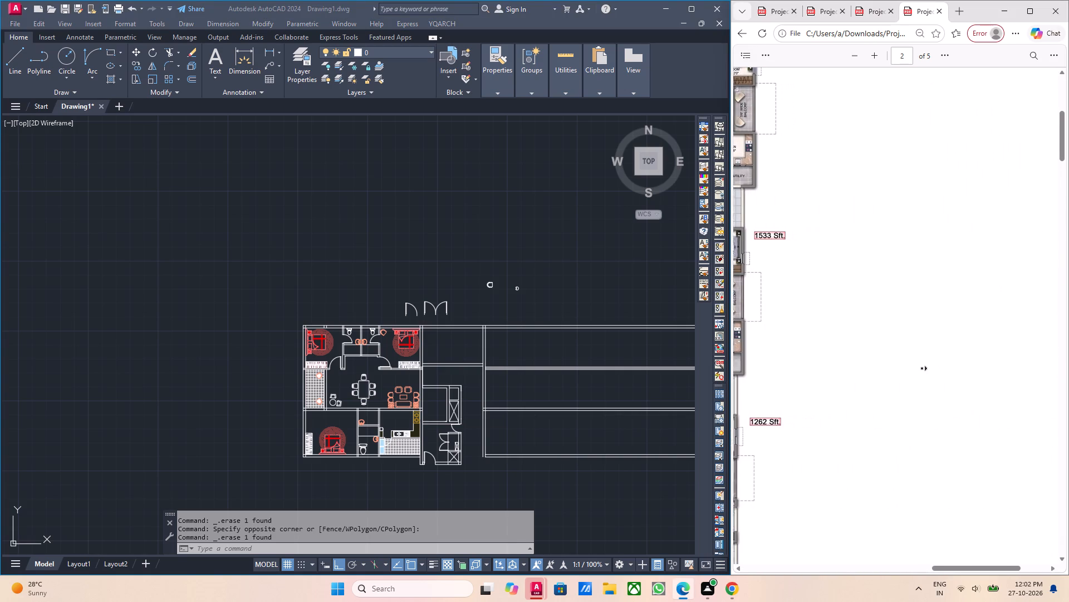
ctrl+middle_drag(922, 368, 867, 372)
scroll(867, 372, down, 2)
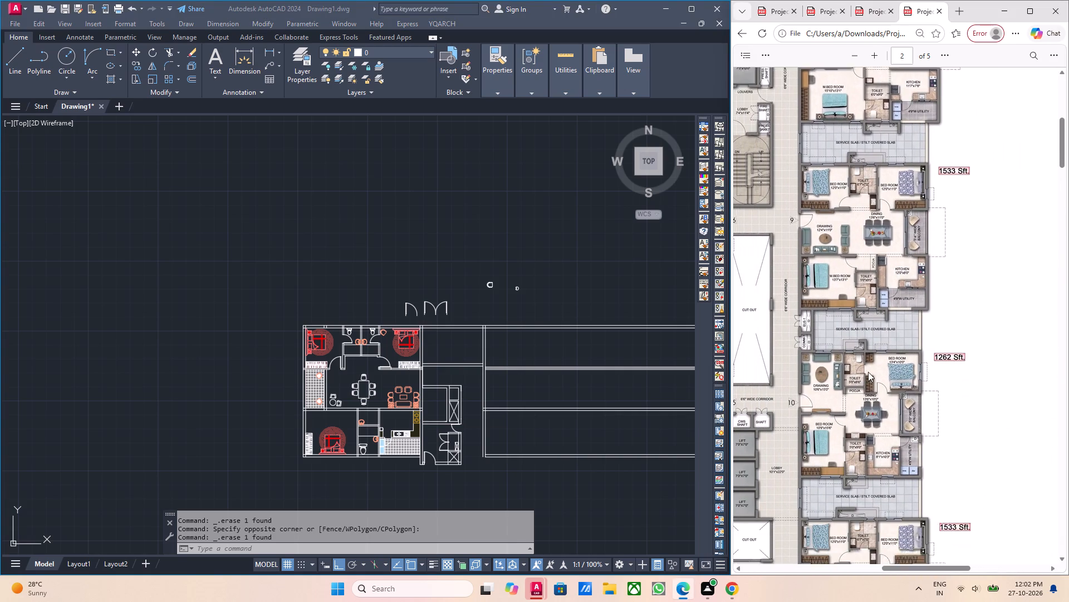
scroll(868, 372, down, 20)
scroll(869, 372, down, 11)
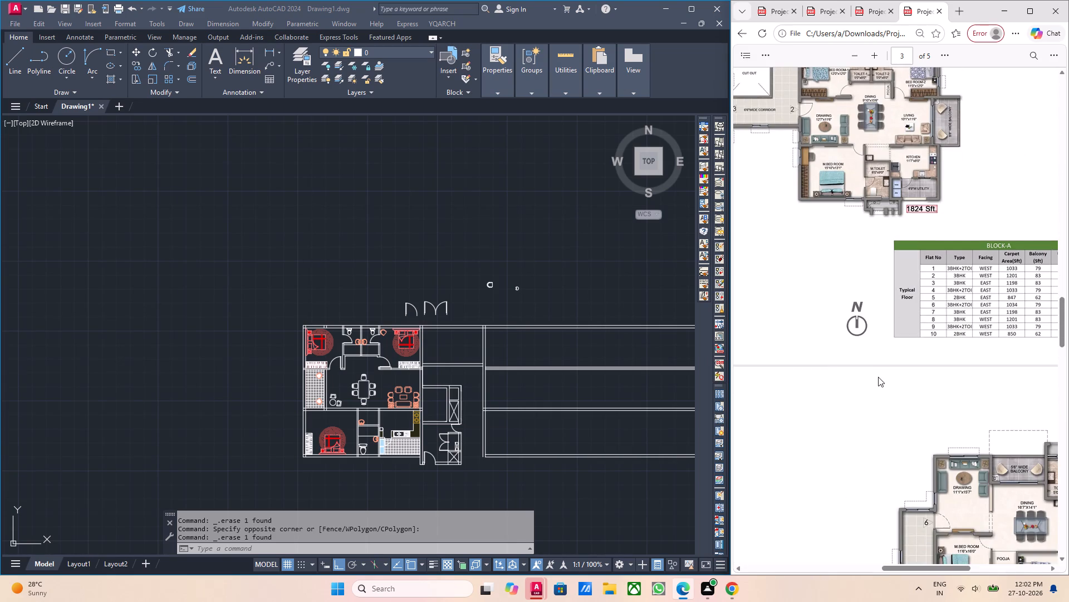
scroll(879, 377, down, 19)
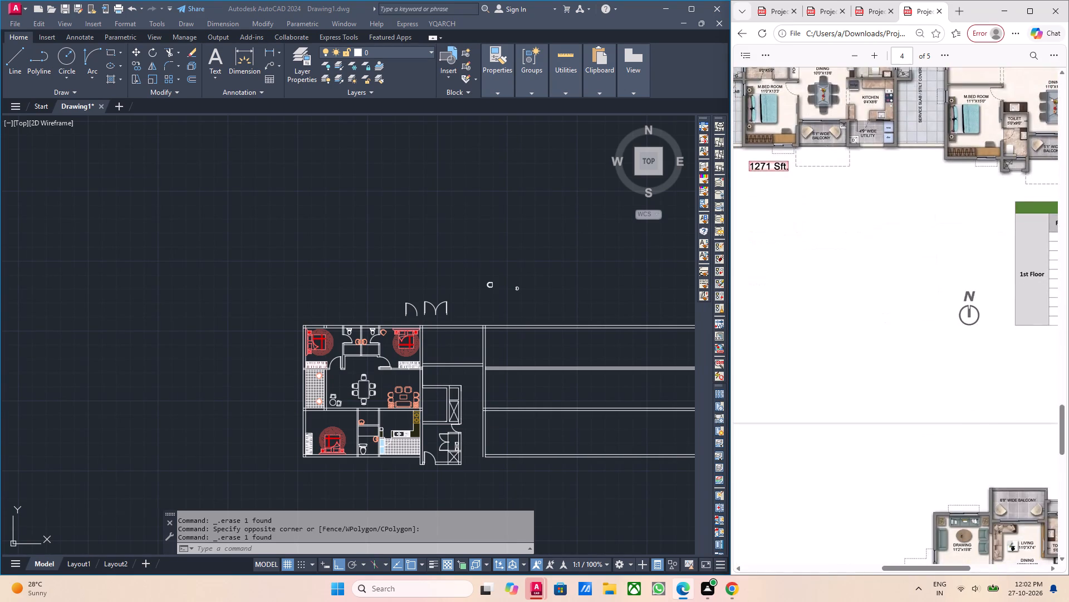
scroll(880, 376, down, 14)
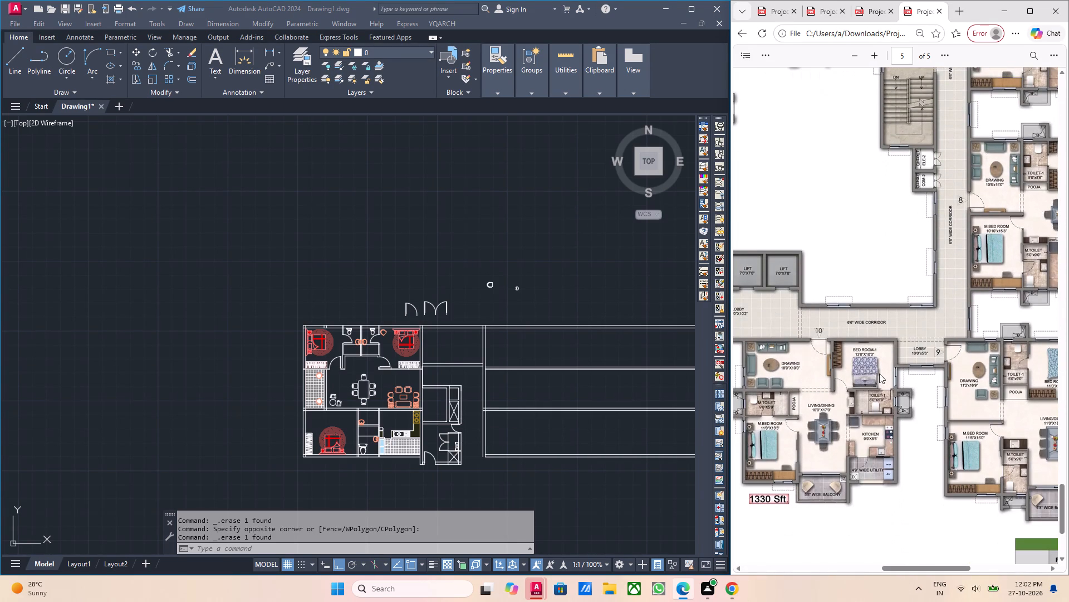
scroll(879, 373, down, 11)
scroll(879, 368, up, 4)
ctrl+scroll(884, 363, up, 5)
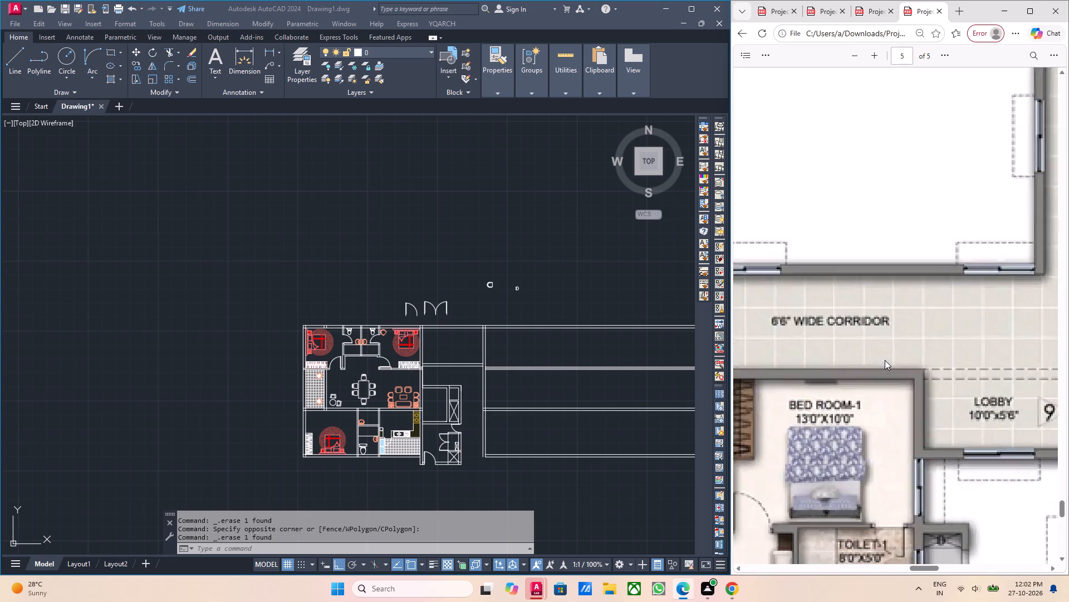
ctrl+scroll(885, 360, up, 9)
scroll(886, 360, down, 15)
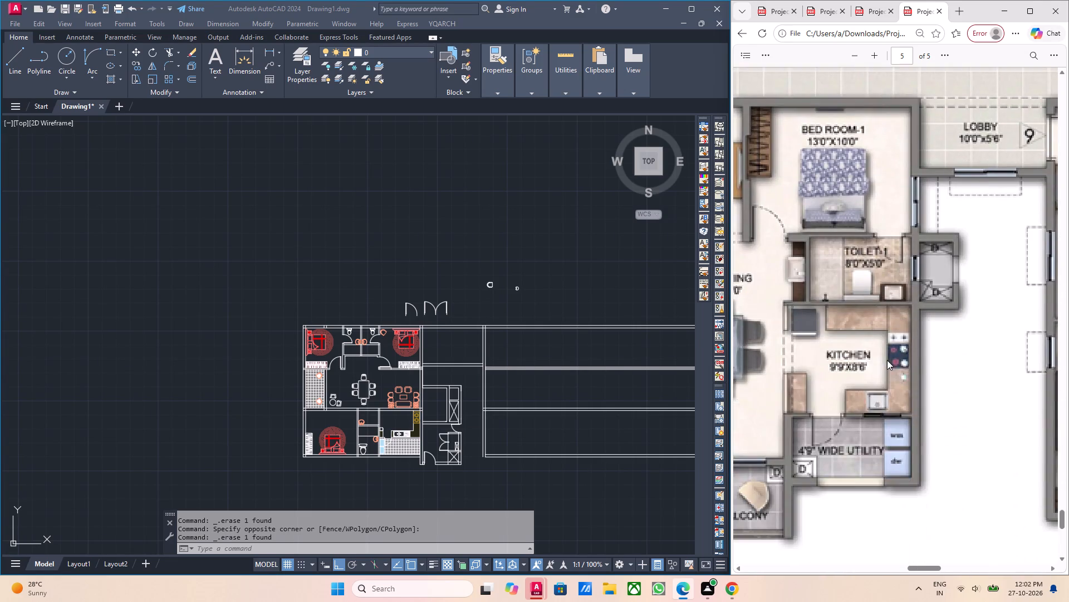
scroll(887, 360, down, 1)
ctrl+scroll(887, 360, down, 10)
scroll(887, 360, down, 2)
scroll(887, 360, up, 4)
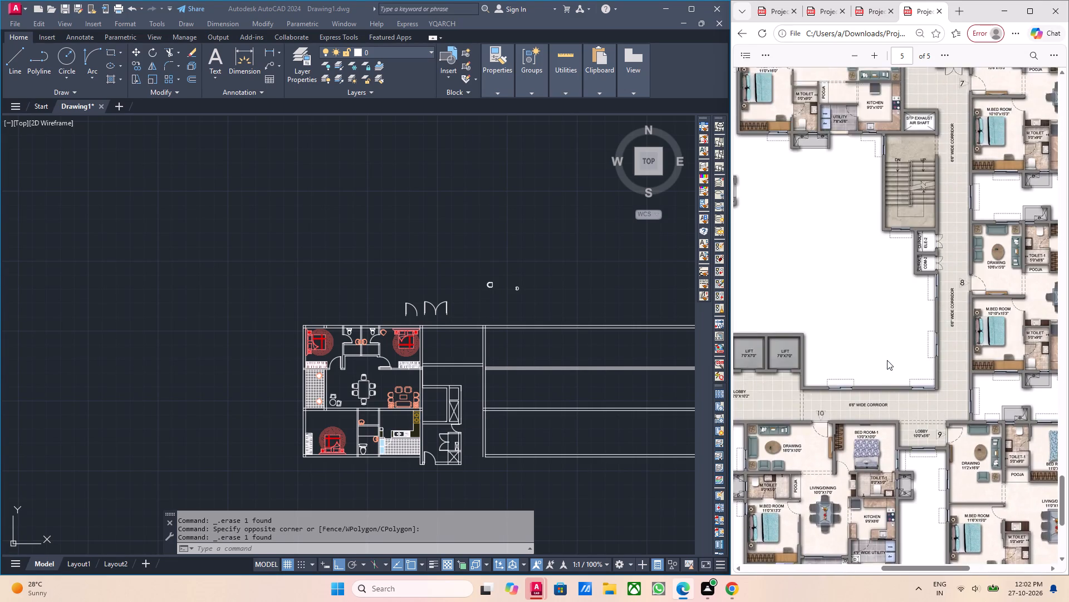
scroll(887, 360, up, 20)
scroll(887, 360, up, 6)
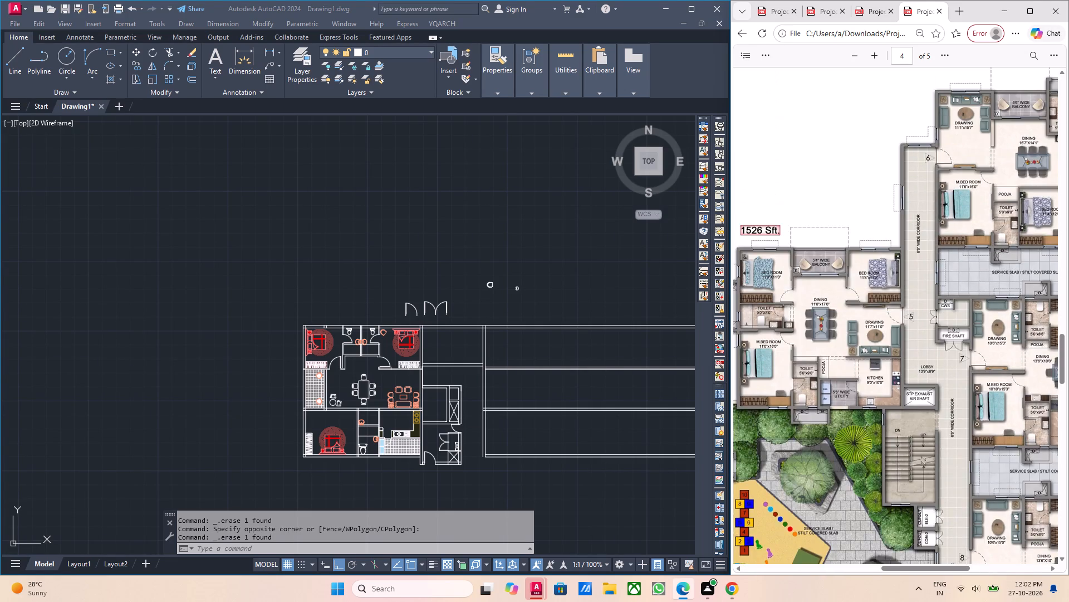
scroll(883, 348, up, 19)
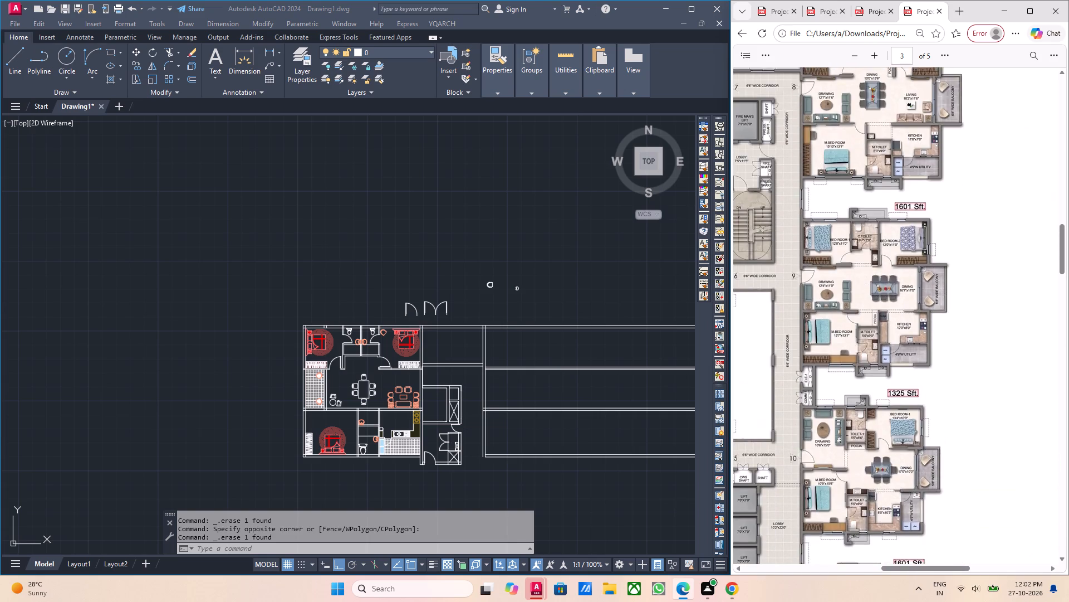
scroll(883, 348, up, 8)
scroll(881, 352, down, 2)
scroll(877, 368, up, 10)
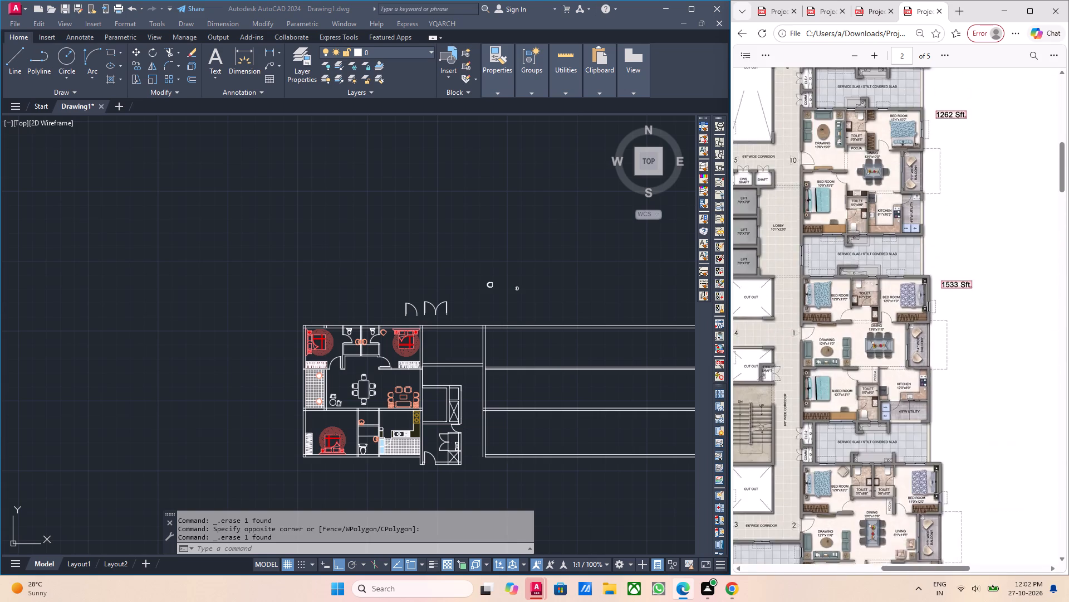
scroll(877, 368, up, 16)
Examine the column of flats east of the corridor in the reference plan, from the upper 1740 Sft unit to the lower one.
scroll(860, 446, down, 3)
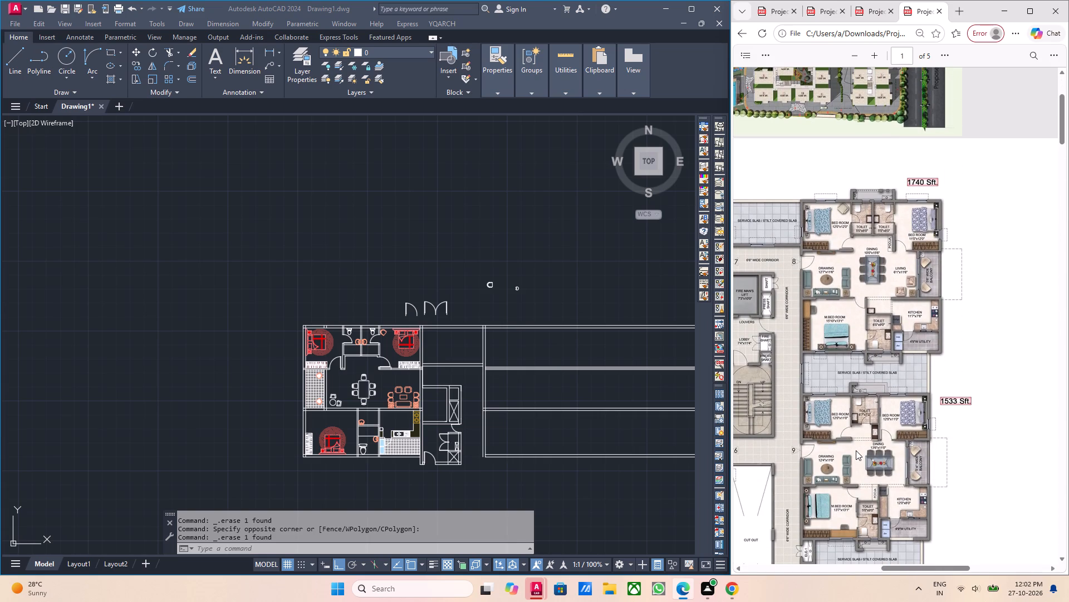
ctrl+scroll(808, 449, down, 1)
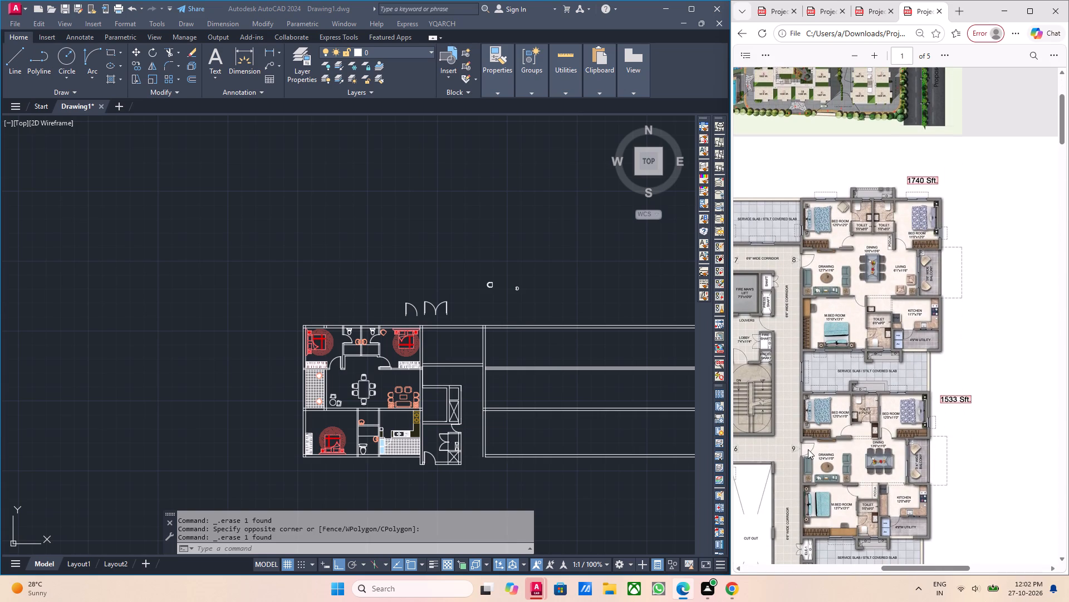
ctrl+scroll(808, 449, down, 3)
ctrl+scroll(884, 411, down, 6)
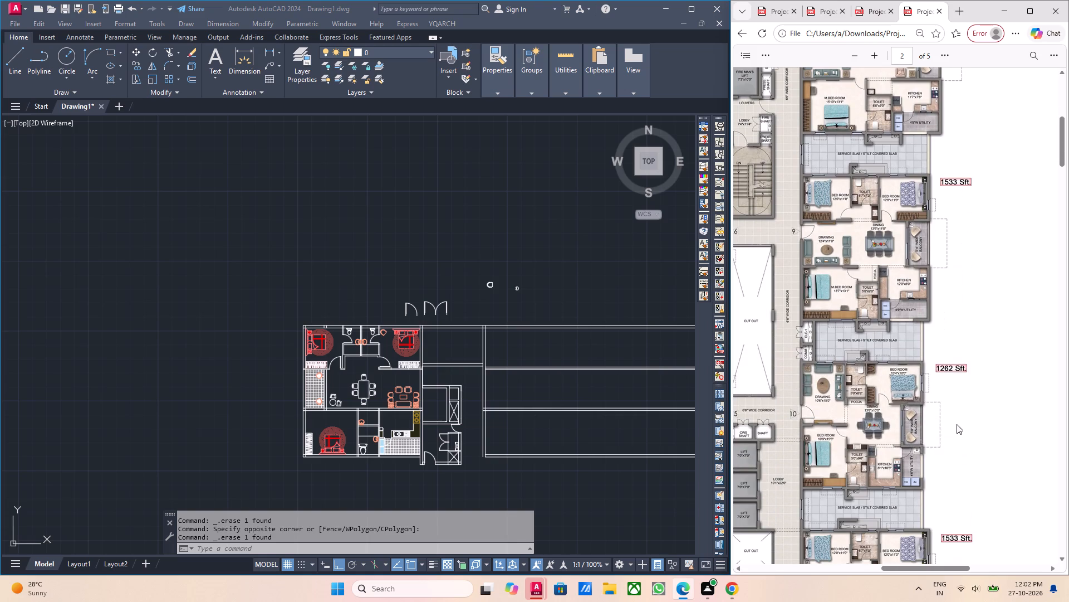
scroll(943, 428, down, 6)
ctrl+scroll(940, 430, up, 2)
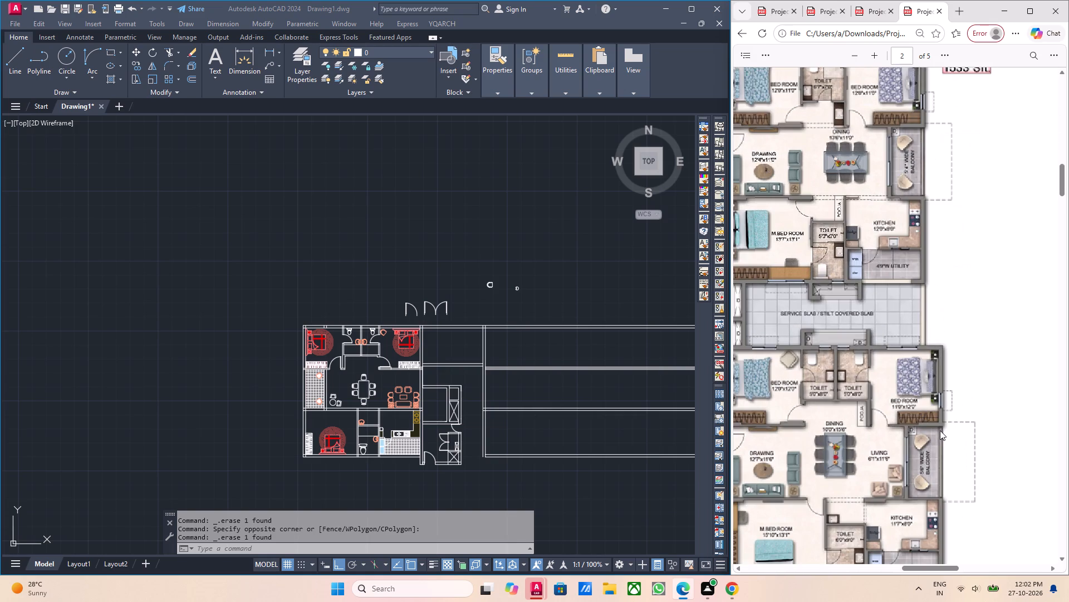
ctrl+scroll(941, 430, down, 5)
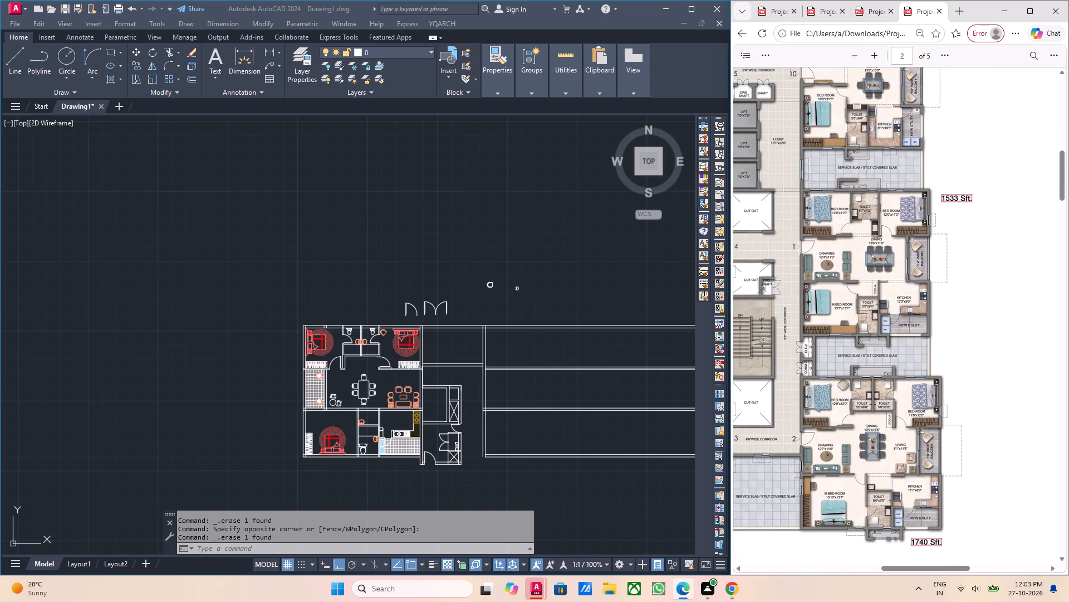
scroll(881, 357, up, 5)
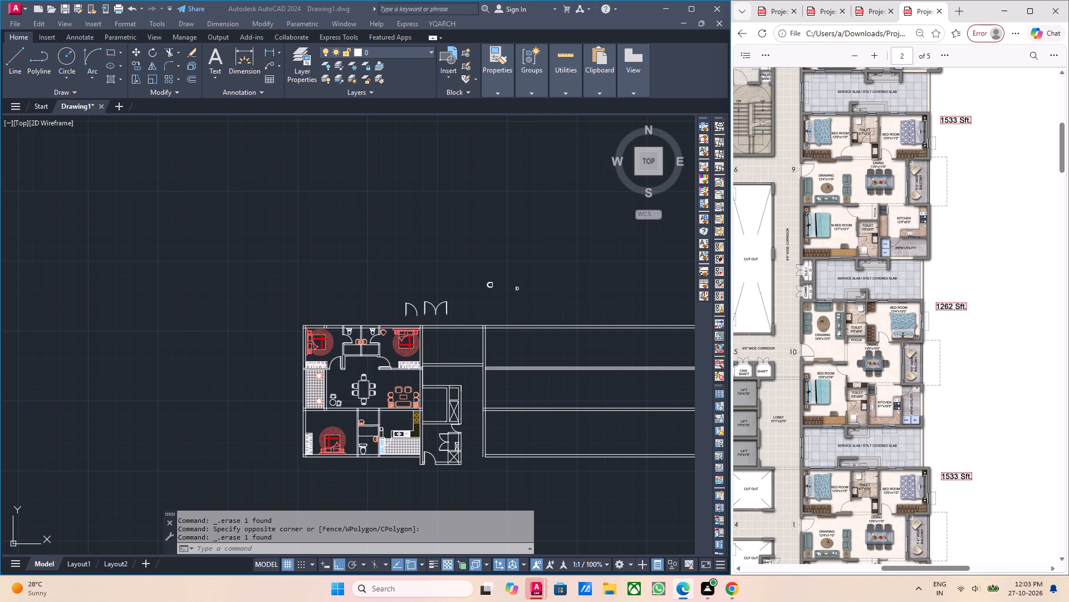
ctrl+scroll(868, 322, up, 1)
ctrl+scroll(868, 324, down, 2)
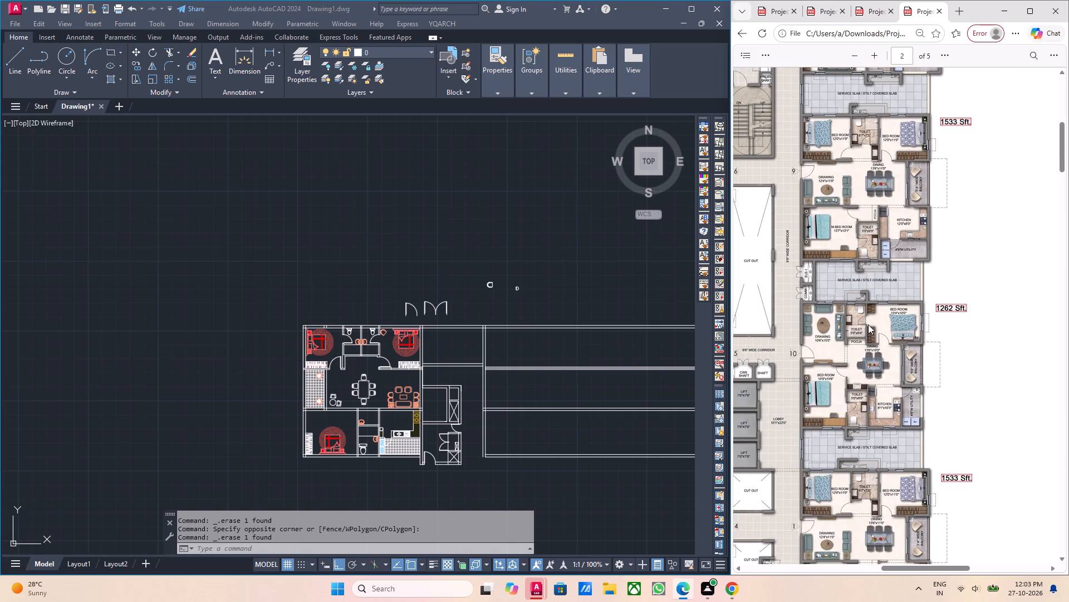
ctrl+scroll(868, 324, down, 3)
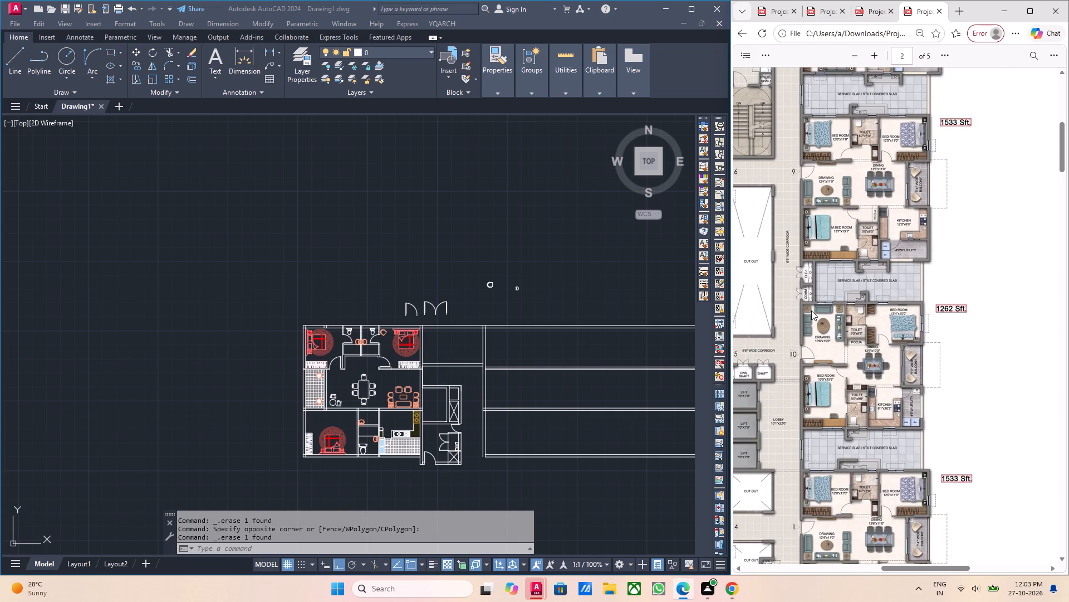
Examine the flats west of the central core in the reference plan, comparing the 1740, 1533 and 1252 Sft units.
ctrl+middle_drag(811, 310, 787, 307)
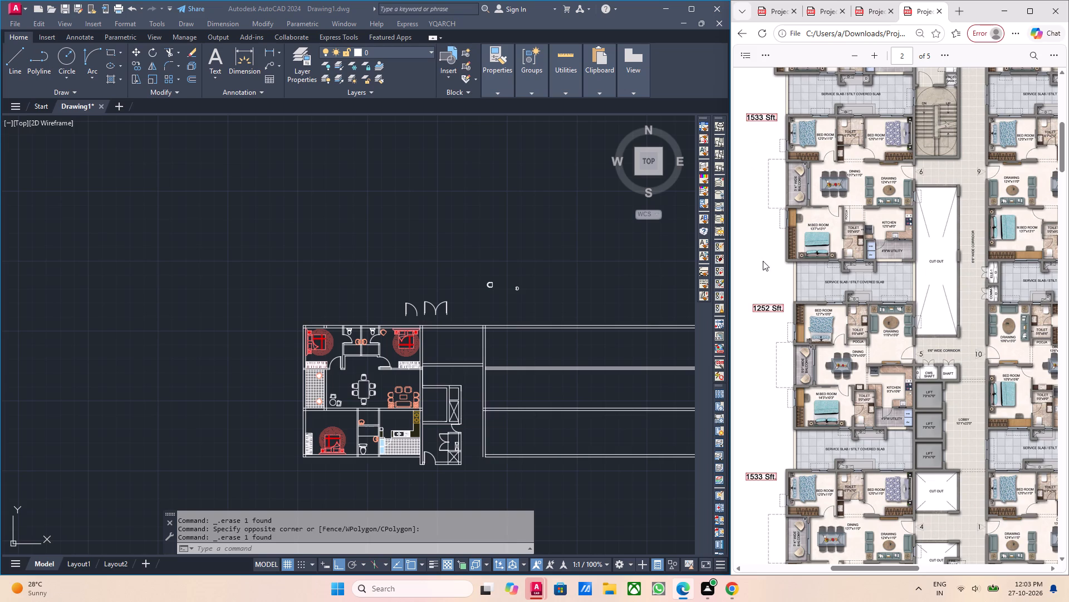
scroll(762, 462, down, 6)
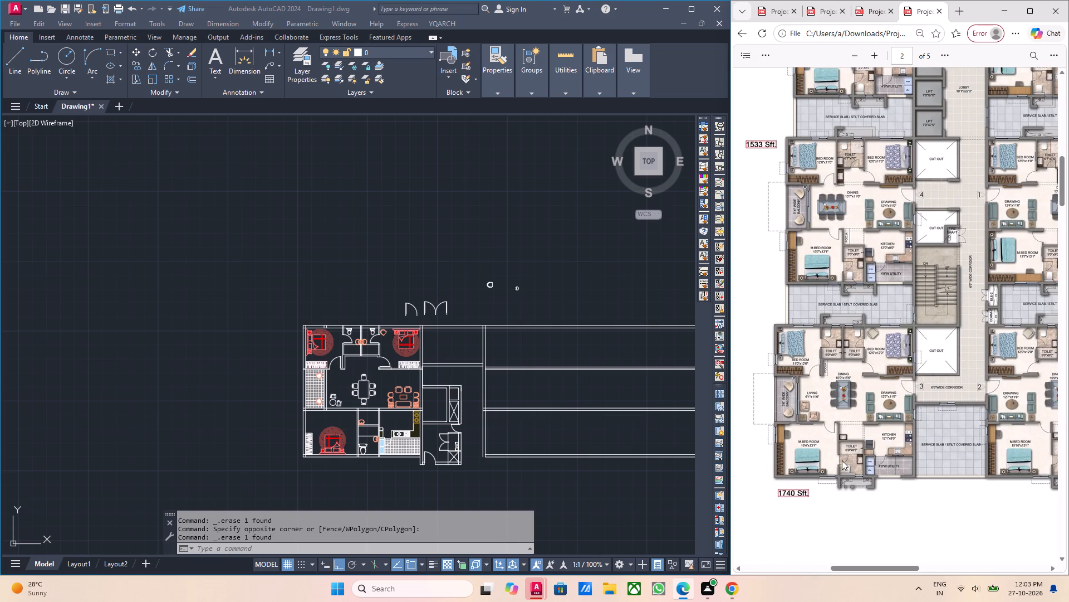
scroll(842, 460, up, 2)
scroll(842, 460, down, 5)
scroll(844, 462, up, 4)
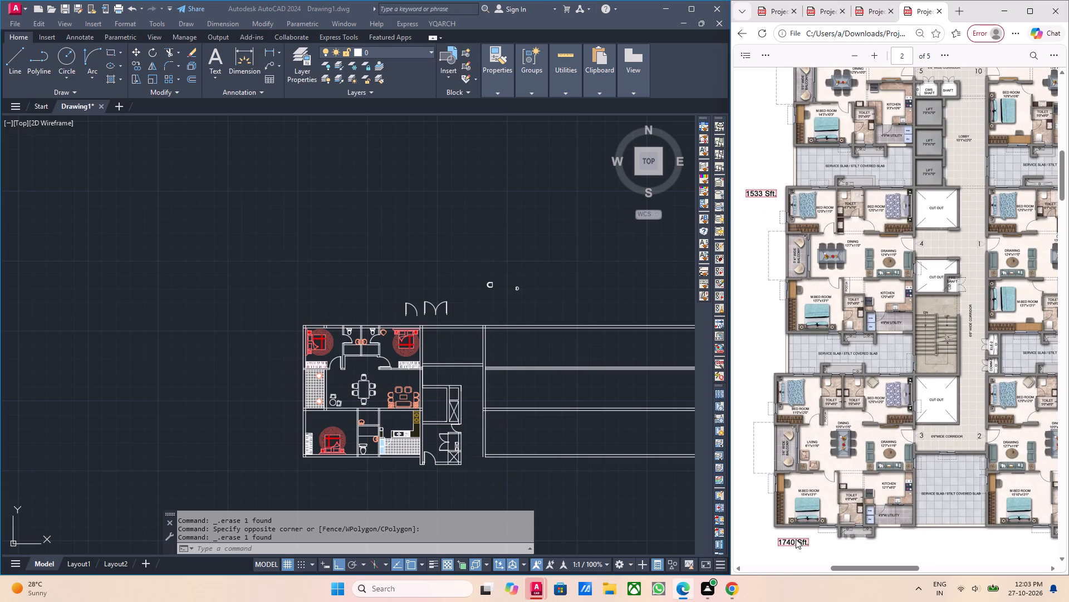
scroll(817, 221, up, 2)
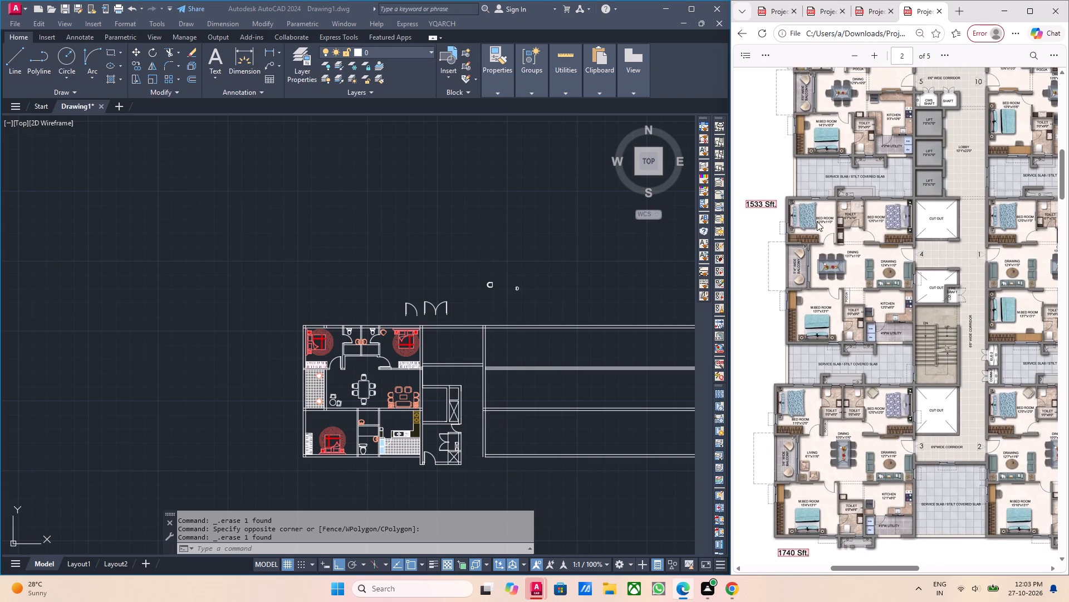
scroll(817, 221, up, 1)
scroll(766, 198, up, 5)
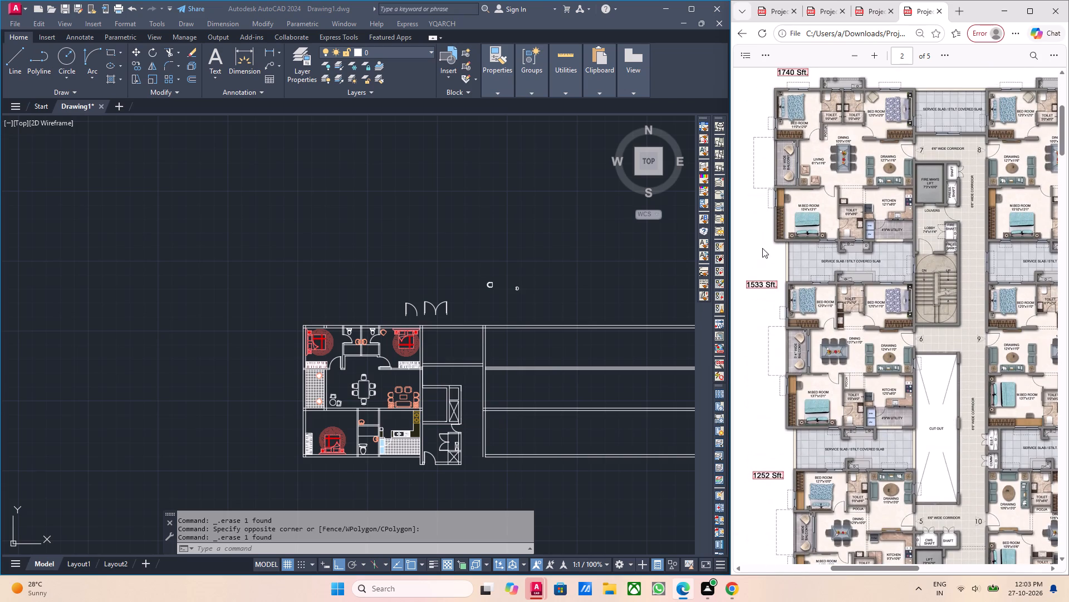
scroll(779, 270, up, 2)
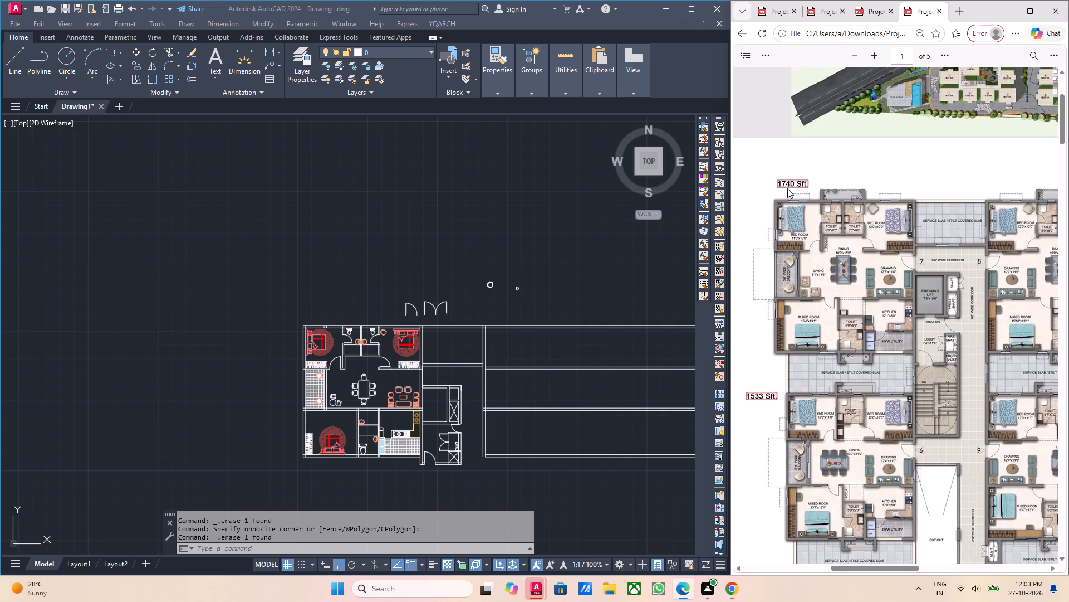
scroll(788, 189, down, 5)
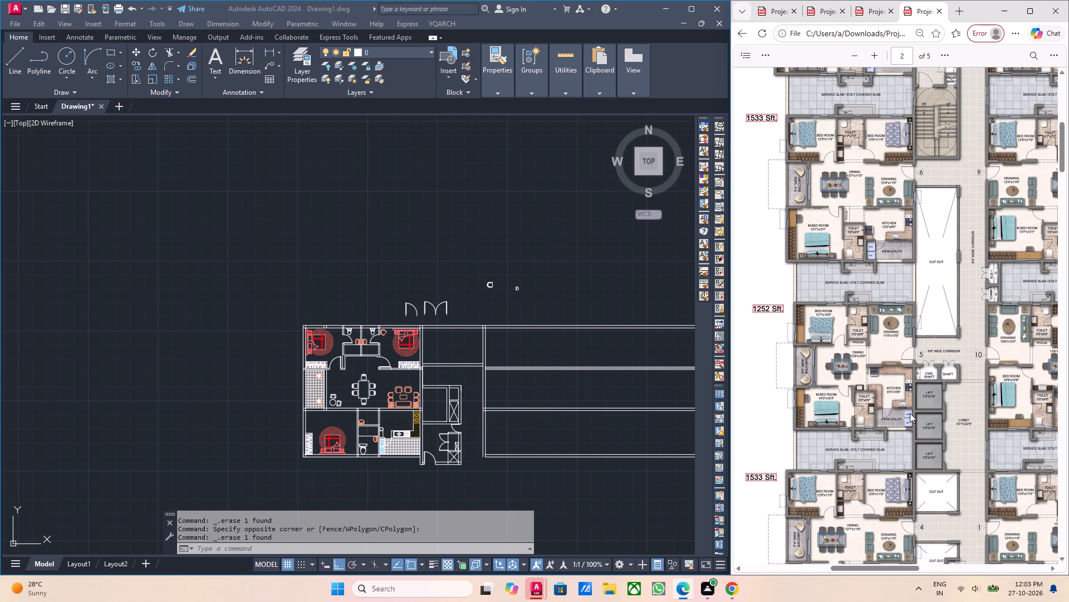
scroll(857, 312, up, 5)
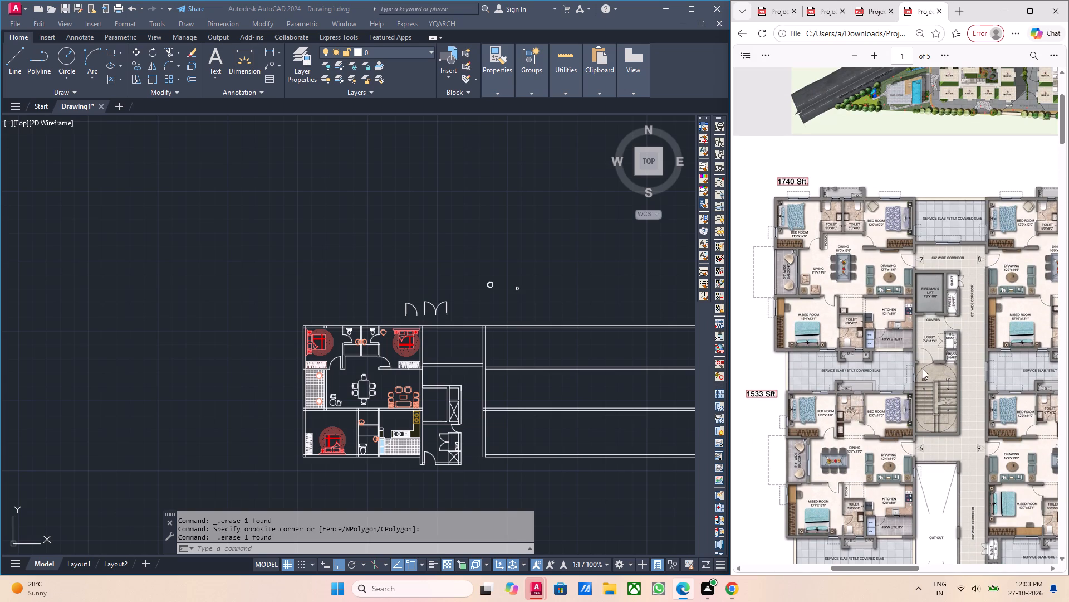
Examine the flats on both sides of the central corridor and lift core in the reference plan, comparing the 1740 and 1533 Sft units.
ctrl+drag(923, 369, 968, 370)
drag(897, 565, 926, 567)
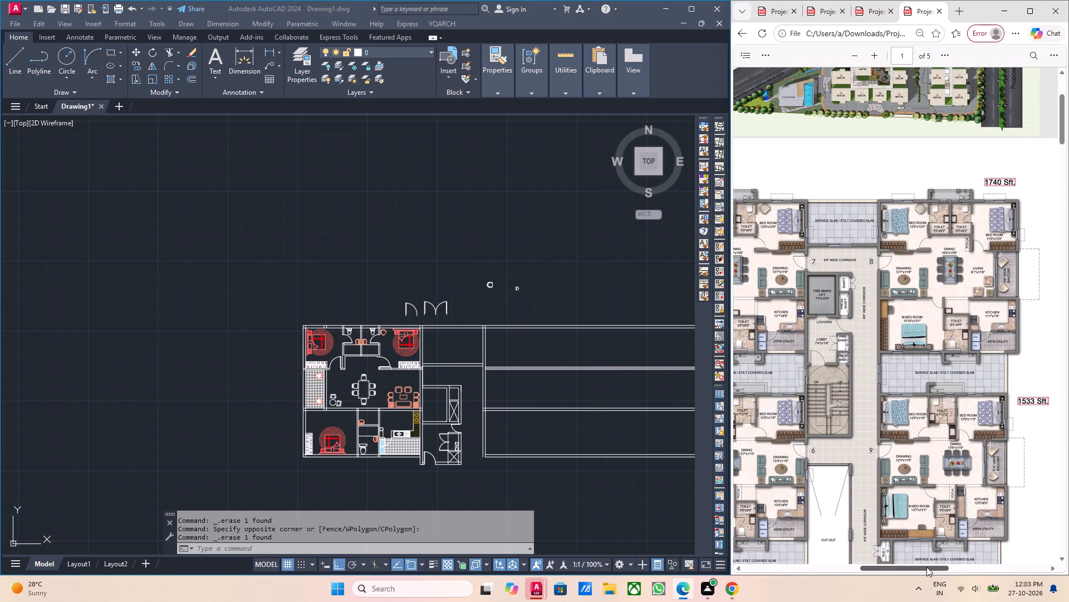
drag(926, 567, 922, 569)
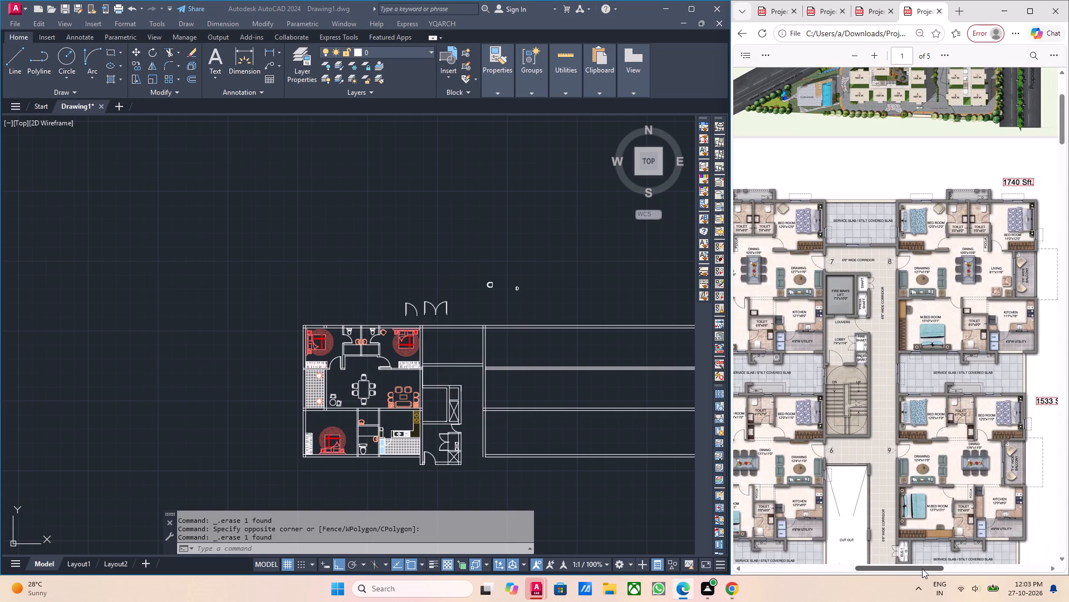
drag(922, 569, 917, 570)
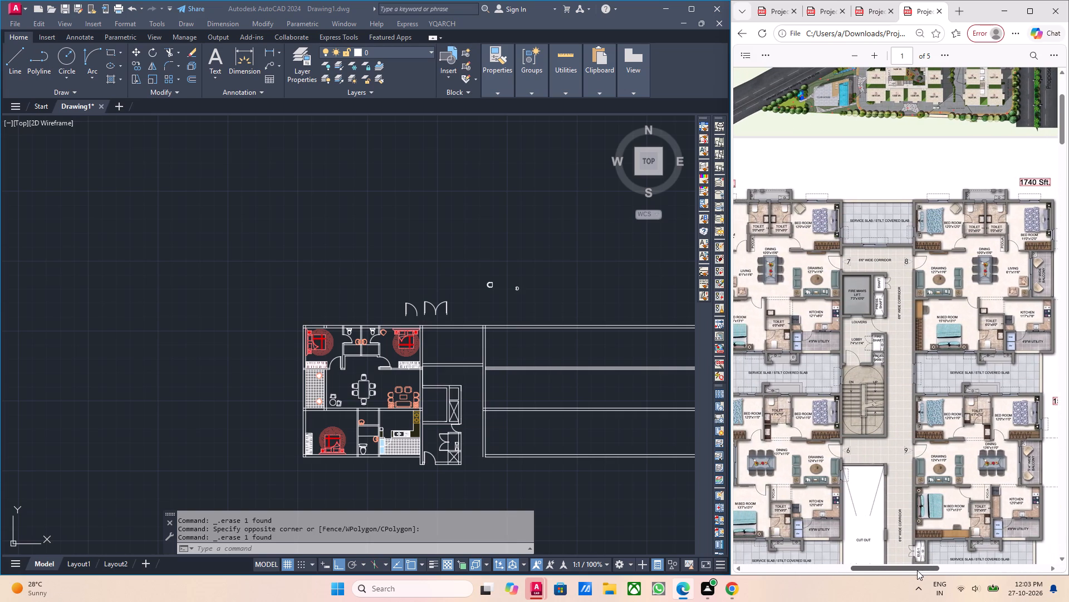
drag(917, 570, 919, 570)
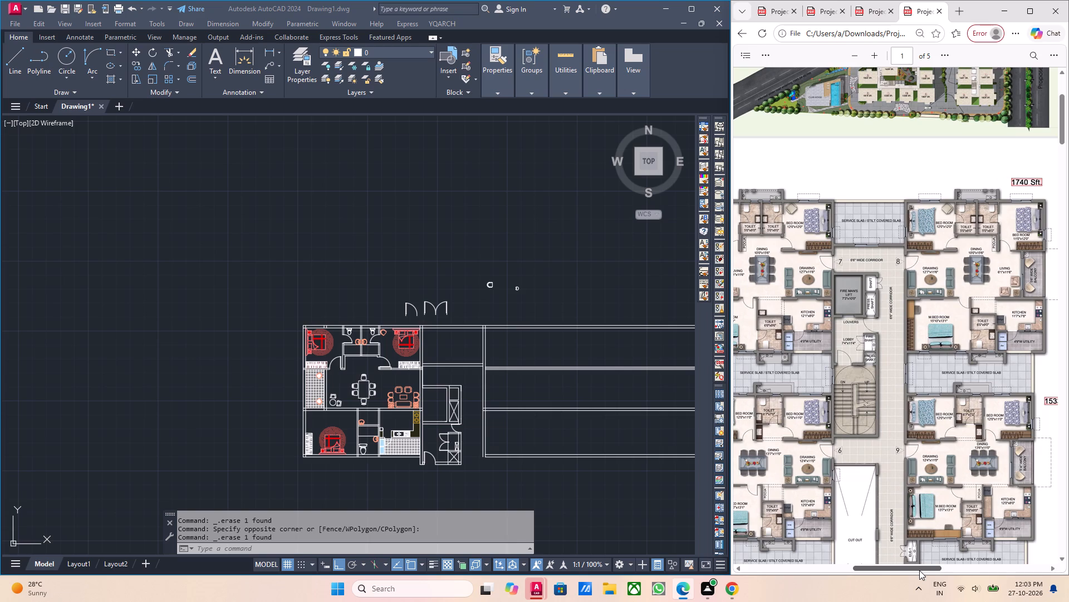
drag(919, 570, 910, 571)
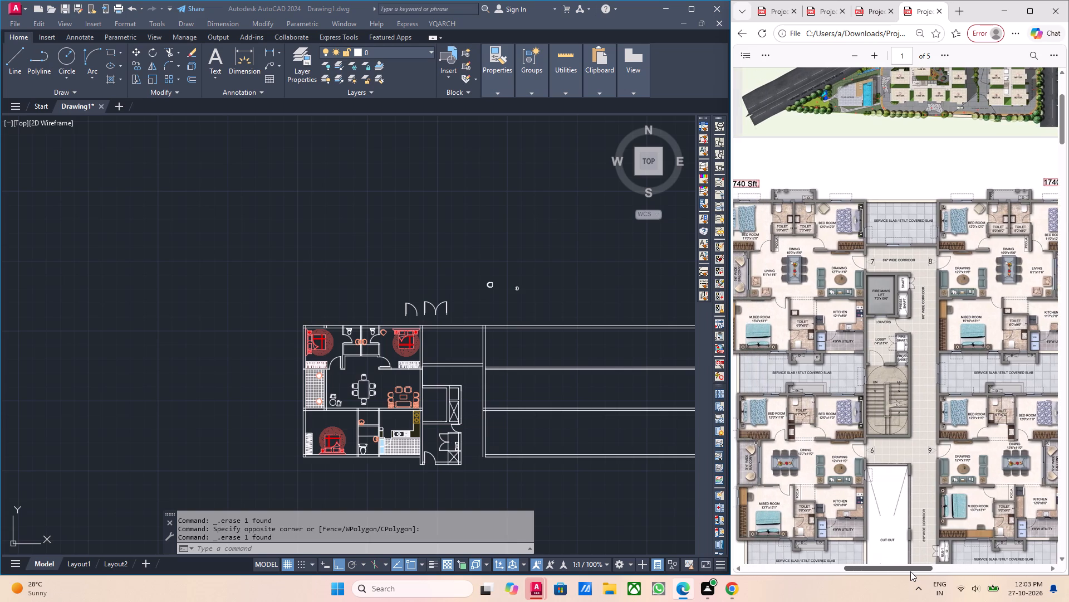
drag(910, 571, 903, 572)
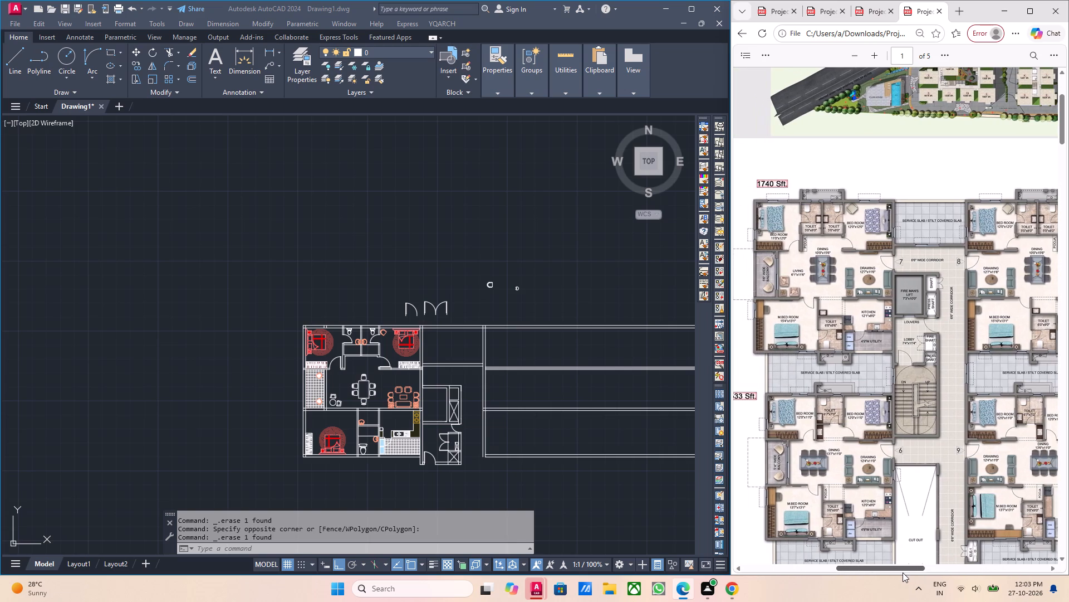
drag(903, 572, 917, 571)
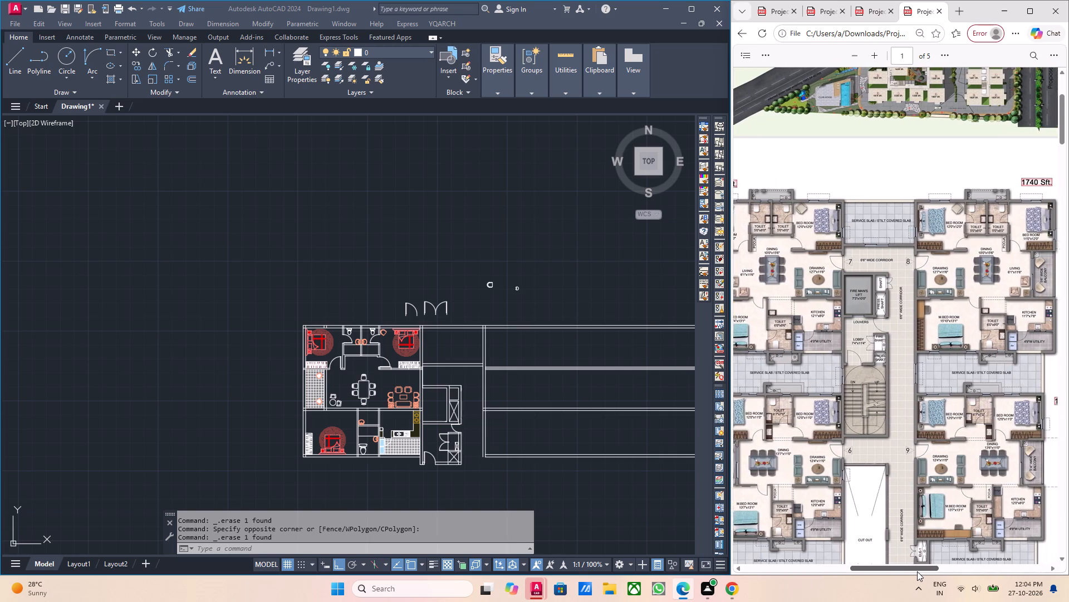
drag(917, 571, 909, 572)
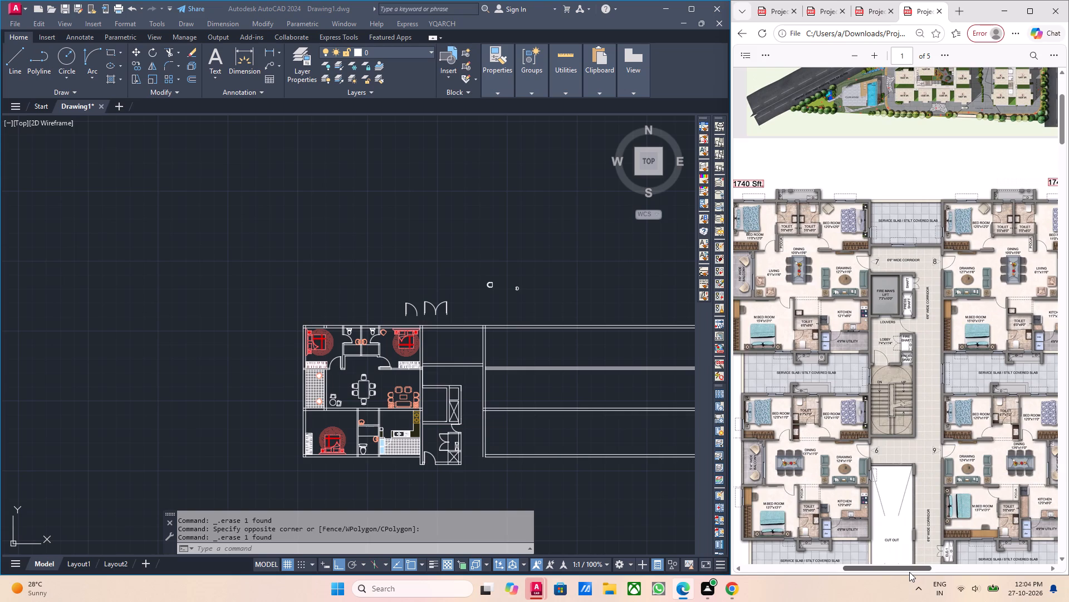
drag(909, 572, 907, 571)
In AutoCAD, draw a vertical line from the master bedroom wardrobe's outer corner up to the wall below the balcony.
scroll(344, 484, up, 2)
scroll(325, 416, up, 2)
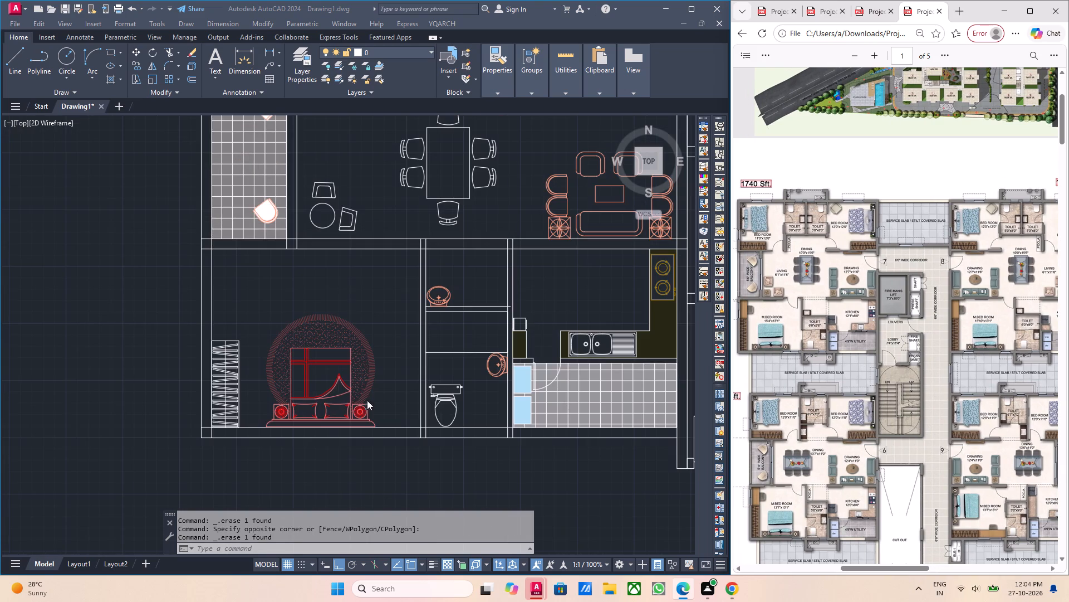
drag(419, 415, 242, 334)
scroll(310, 360, down, 1)
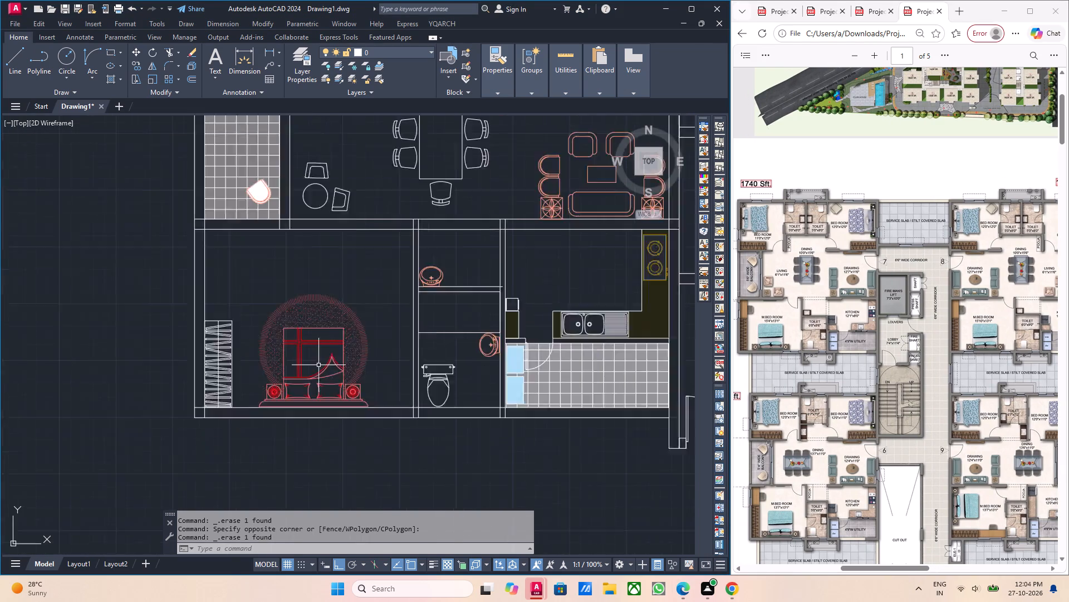
scroll(319, 365, down, 1)
middle_drag(319, 368, 399, 373)
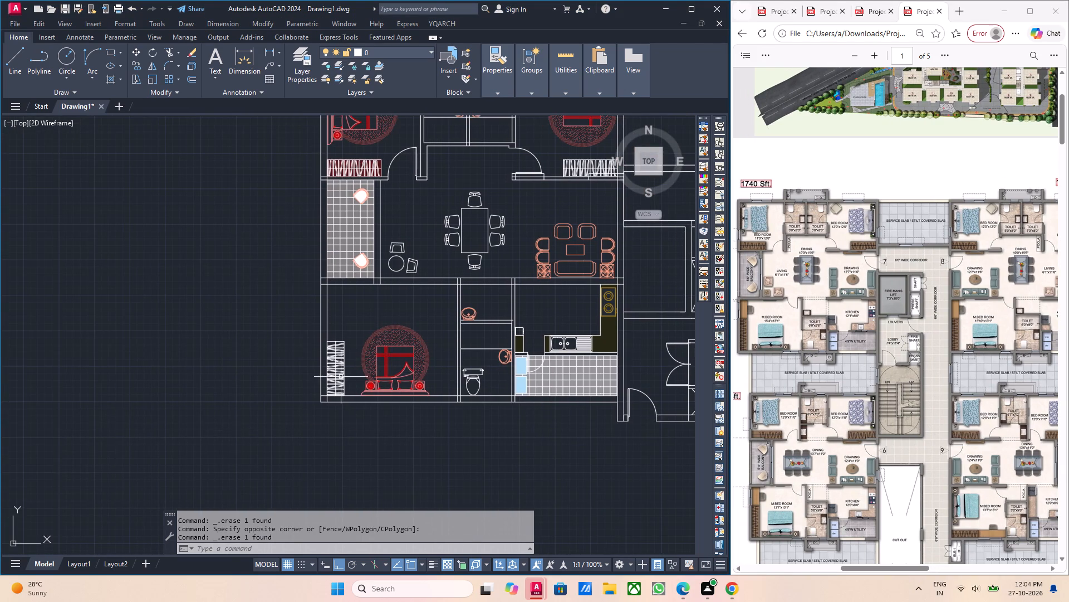
scroll(338, 372, up, 2)
middle_drag(351, 350, 379, 428)
middle_drag(380, 415, 389, 441)
key(l)
key(Return)
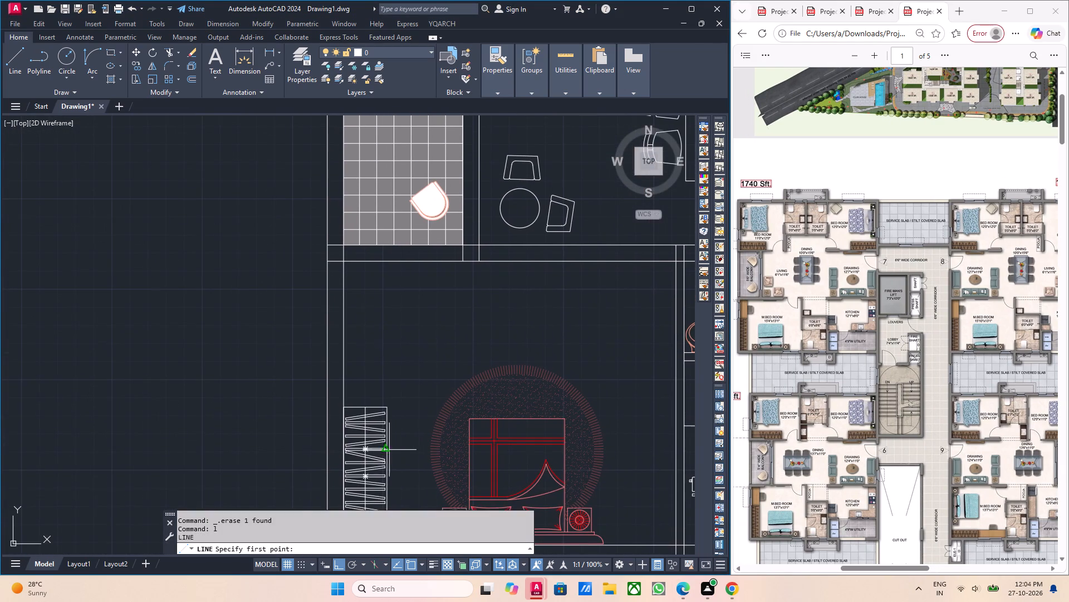
scroll(379, 415, up, 2)
drag(399, 397, 398, 390)
middle_drag(388, 281, 388, 404)
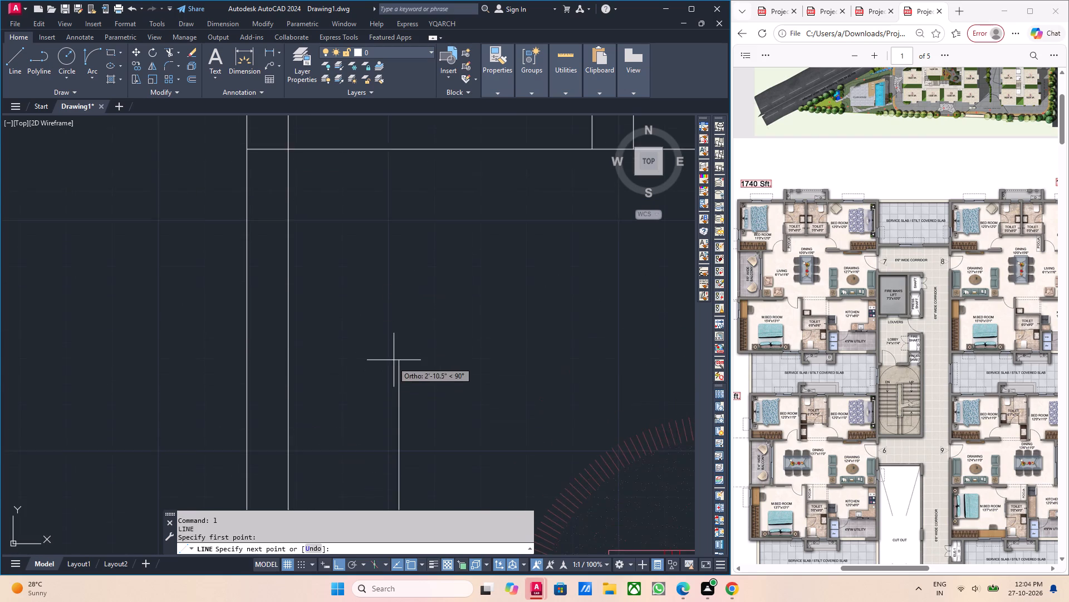
scroll(394, 357, up, 1)
scroll(394, 358, down, 1)
middle_drag(393, 365, 390, 421)
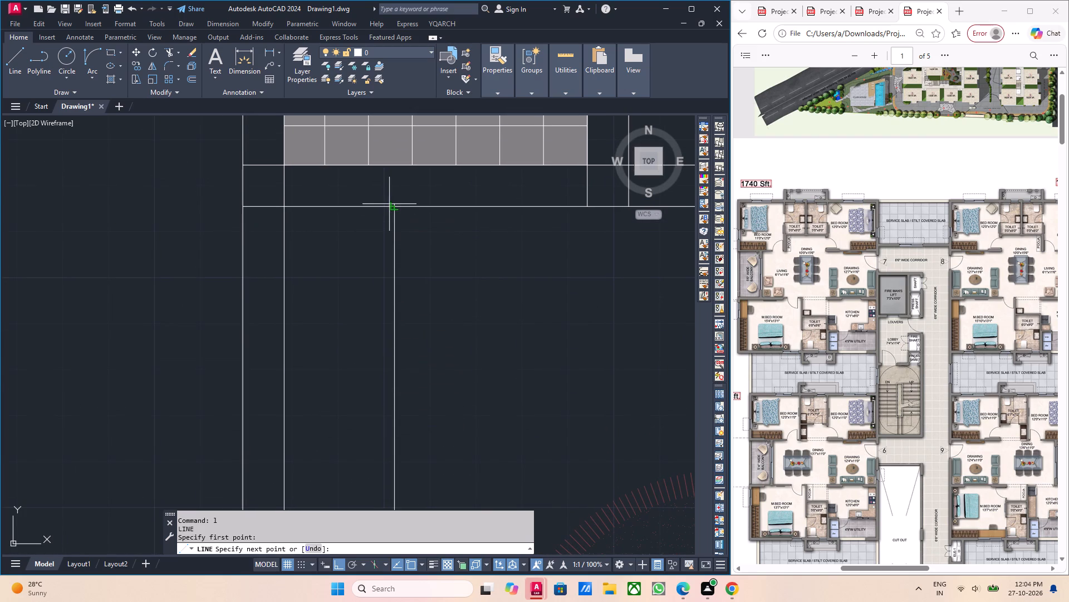
click(394, 208)
key(Escape)
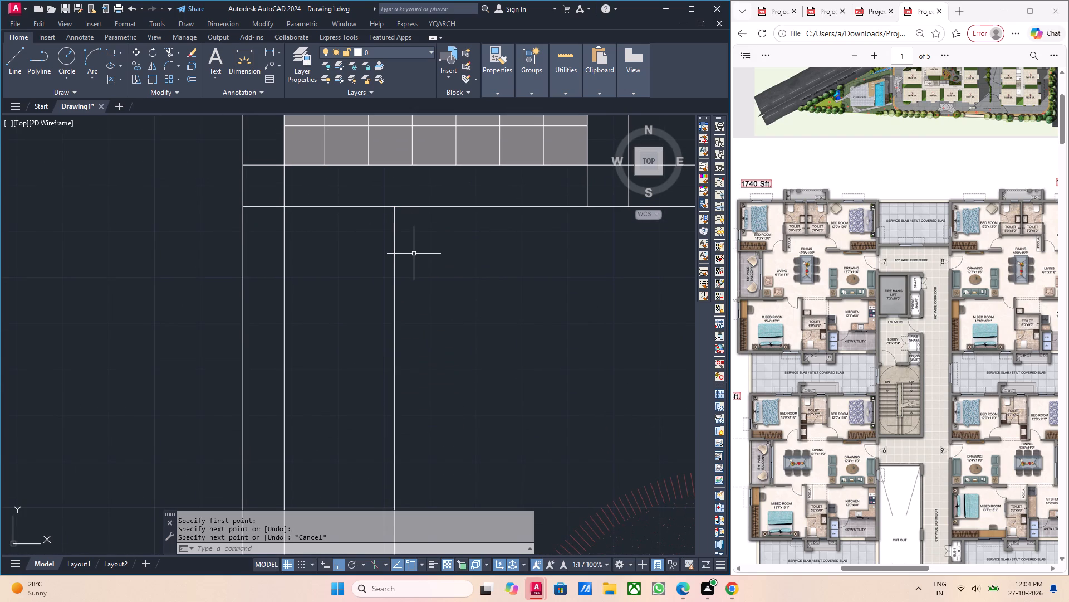
Fill the strip between the master bedroom wardrobe and the wall above it with a solid hatch in light blue 173,221,247.
scroll(465, 371, down, 2)
key(h)
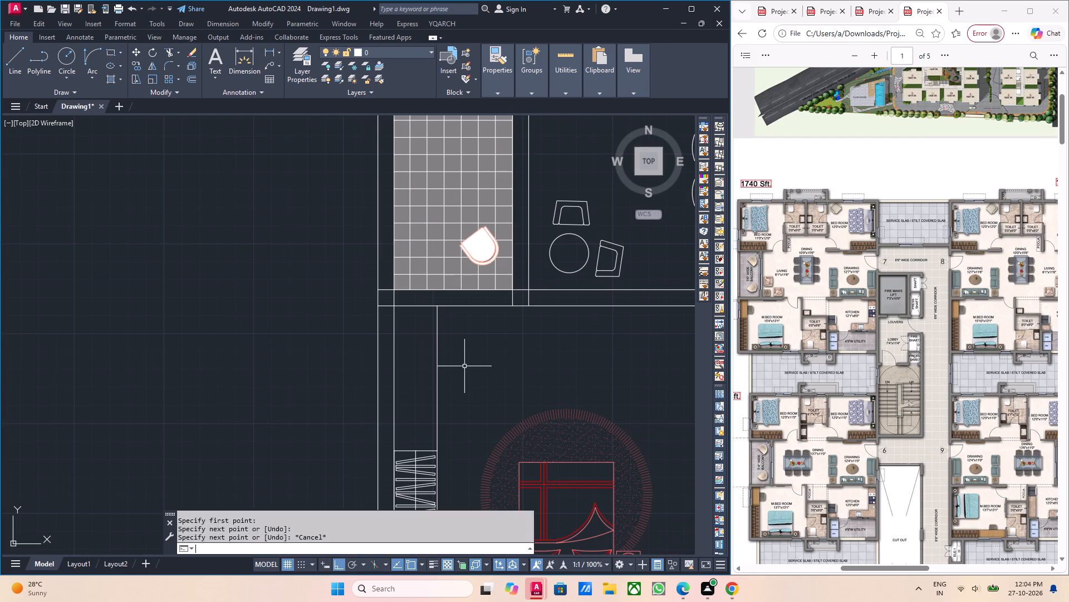
key(Return)
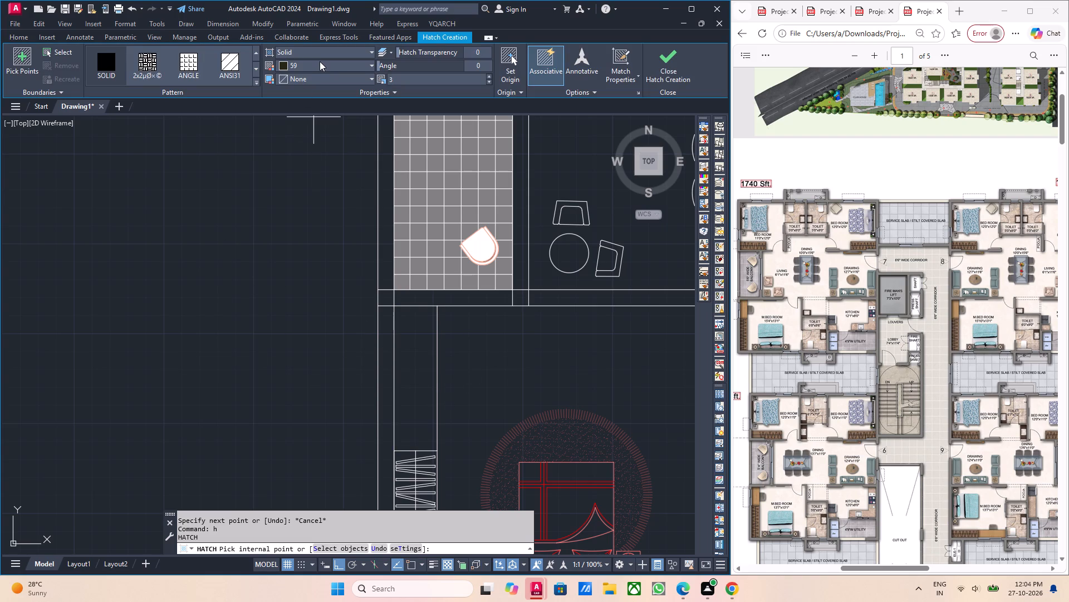
click(320, 61)
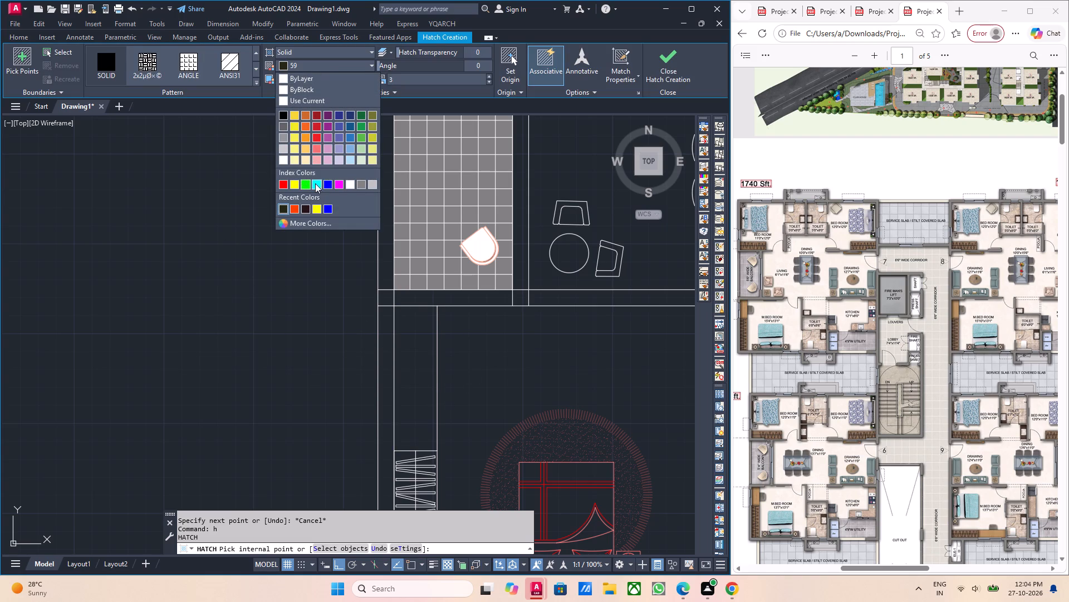
click(359, 186)
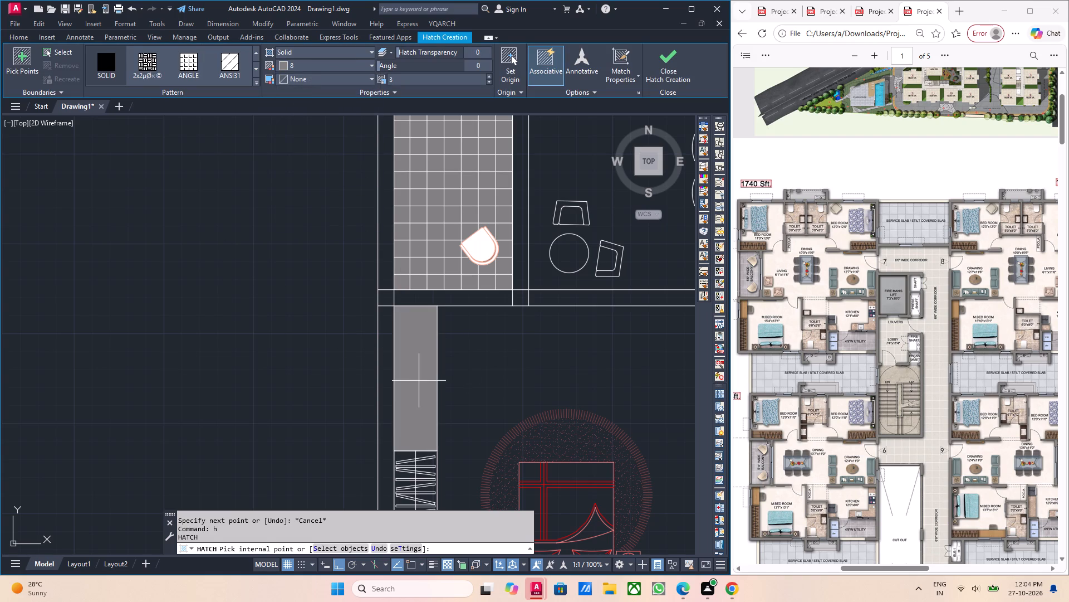
click(419, 381)
middle_drag(427, 439, 415, 396)
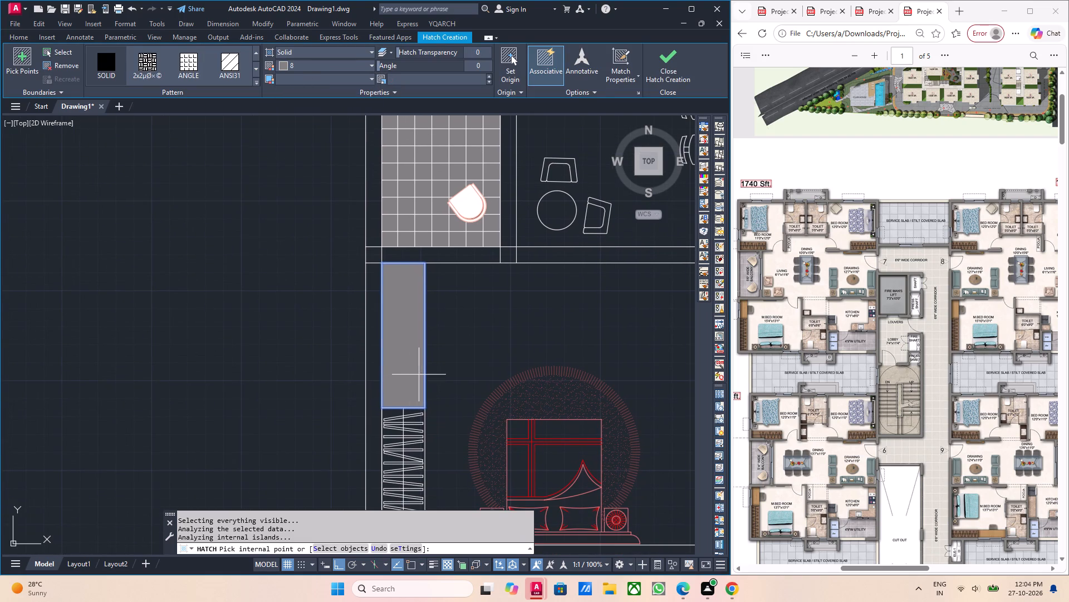
click(316, 67)
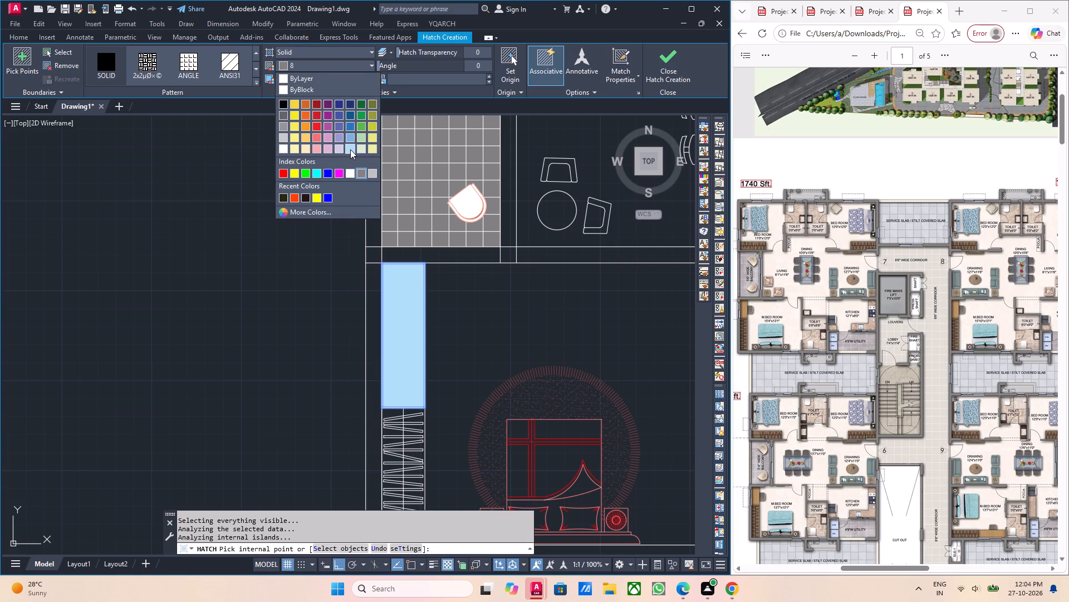
click(350, 149)
key(Escape)
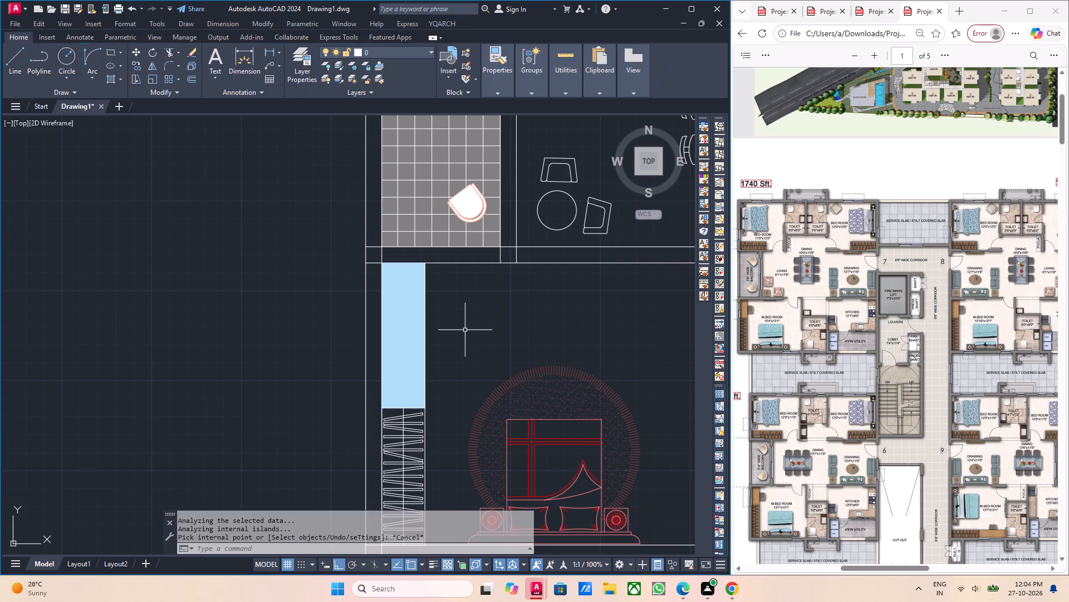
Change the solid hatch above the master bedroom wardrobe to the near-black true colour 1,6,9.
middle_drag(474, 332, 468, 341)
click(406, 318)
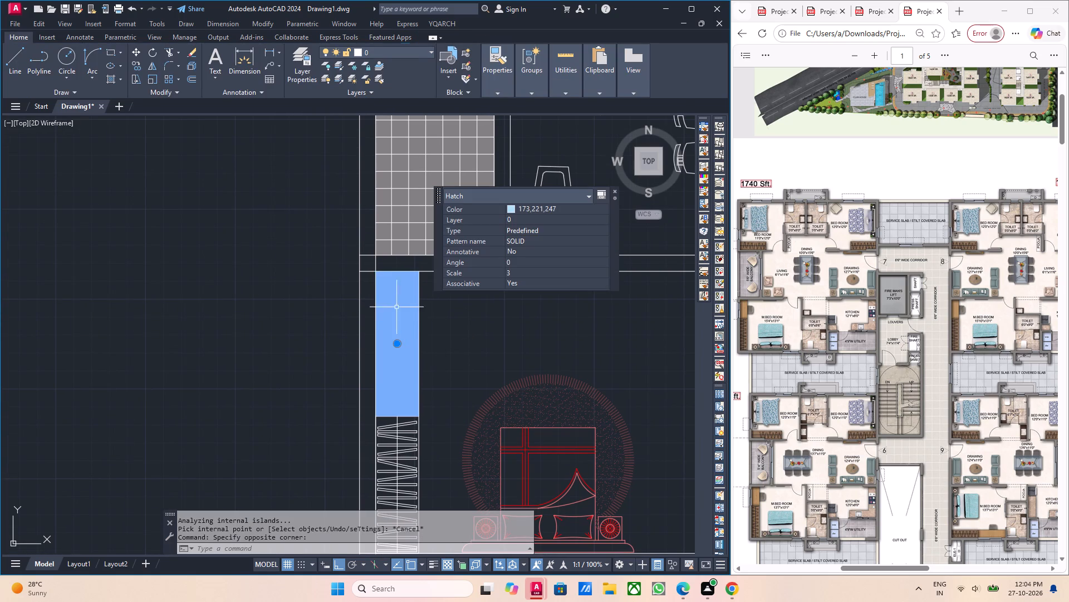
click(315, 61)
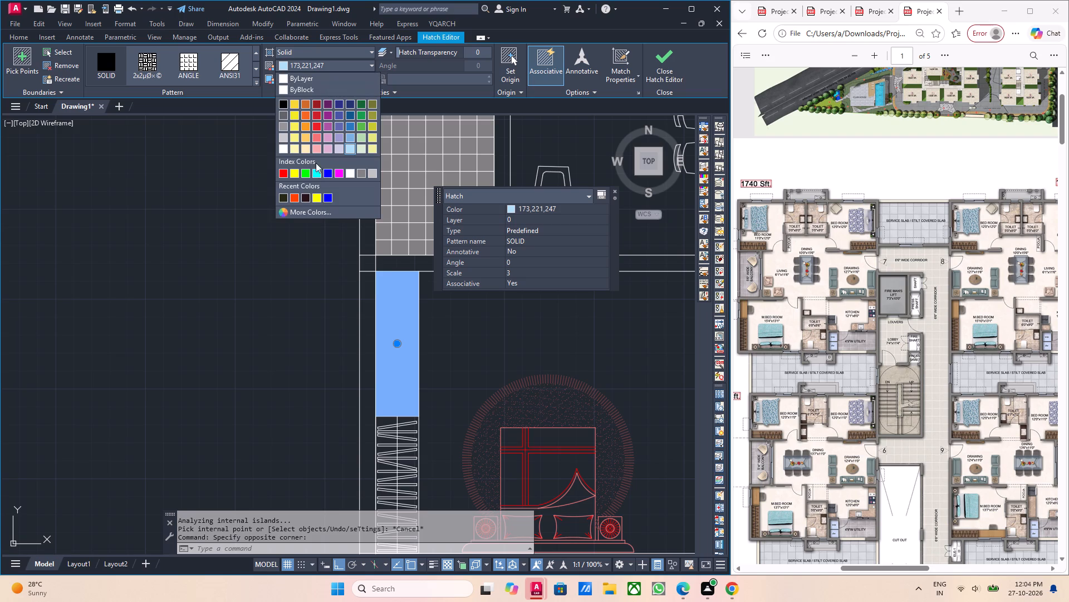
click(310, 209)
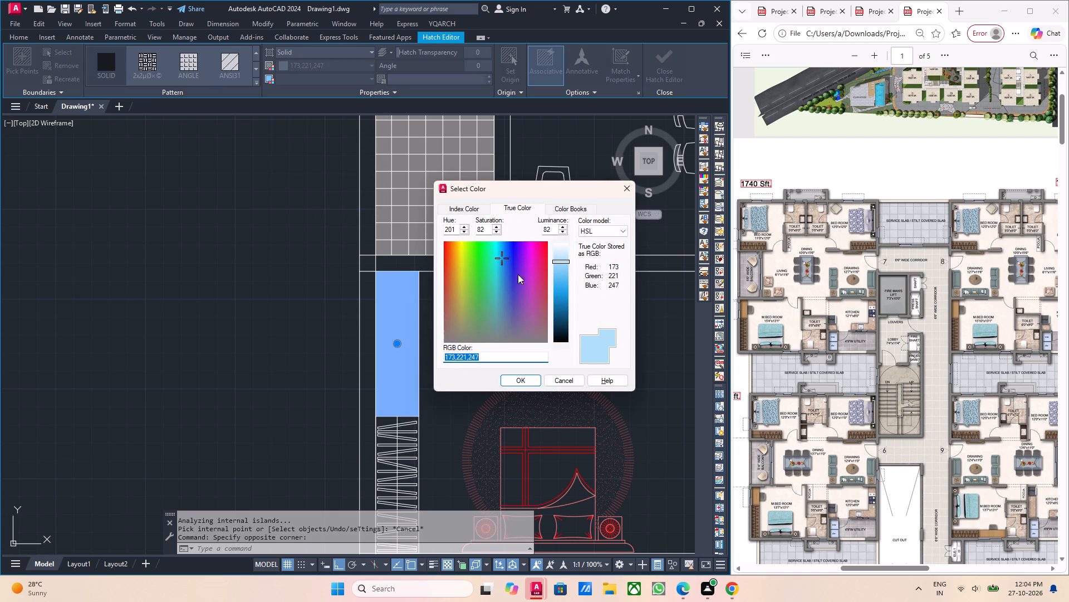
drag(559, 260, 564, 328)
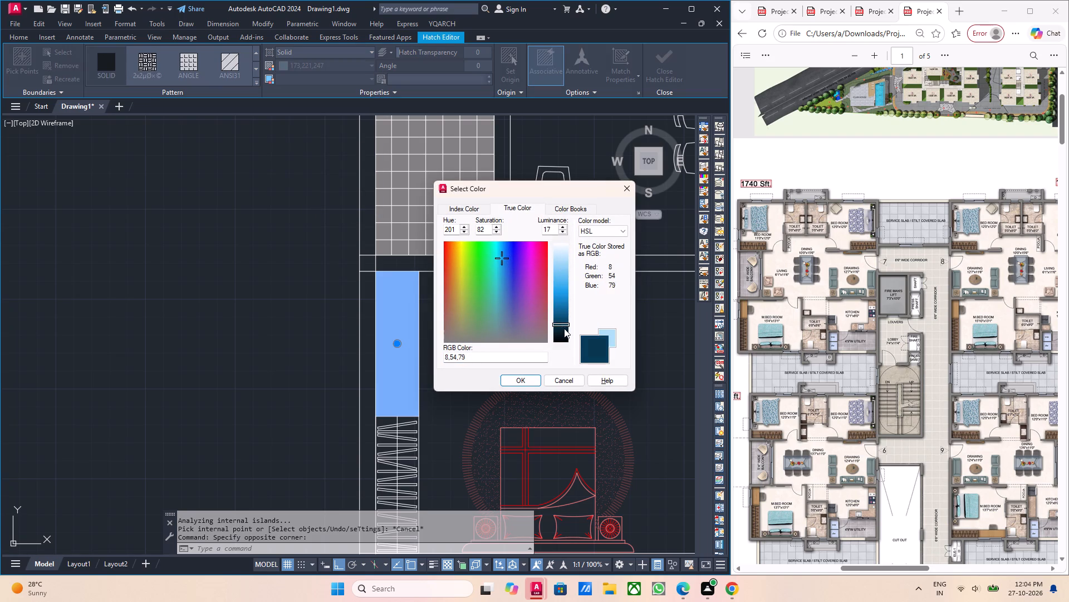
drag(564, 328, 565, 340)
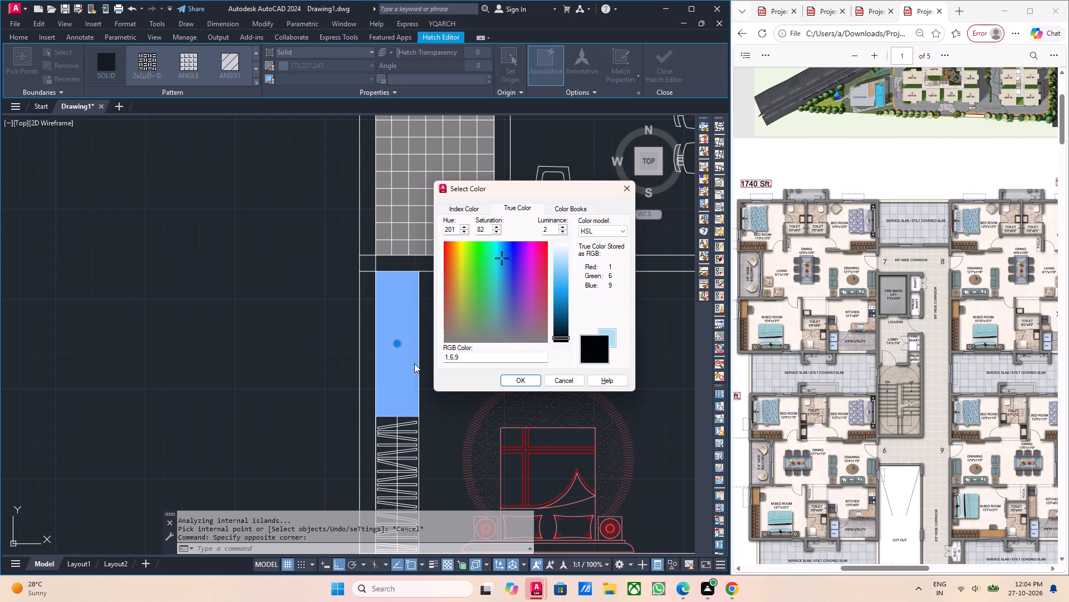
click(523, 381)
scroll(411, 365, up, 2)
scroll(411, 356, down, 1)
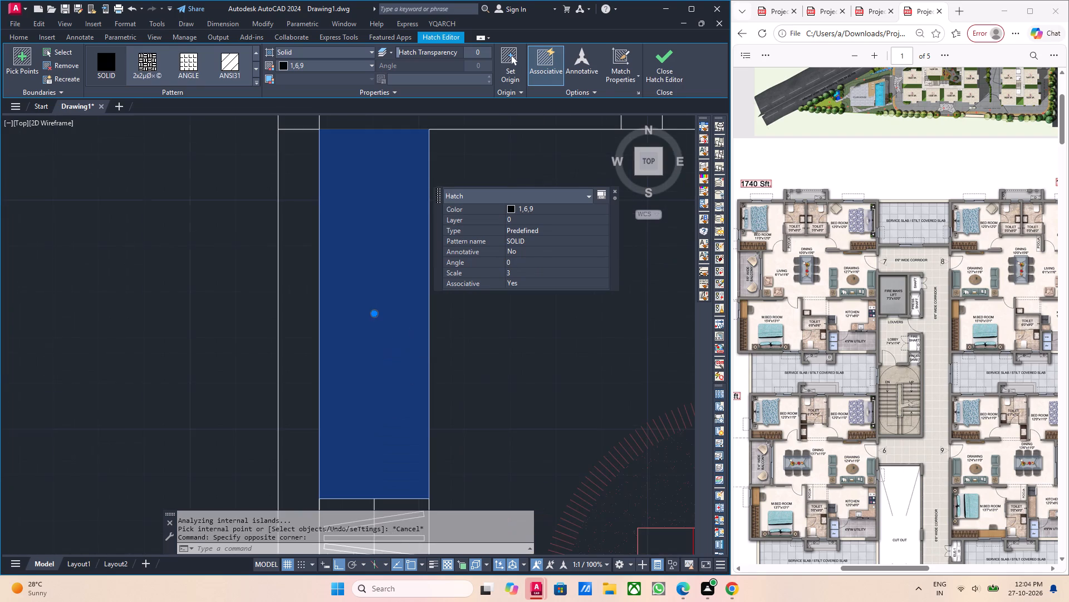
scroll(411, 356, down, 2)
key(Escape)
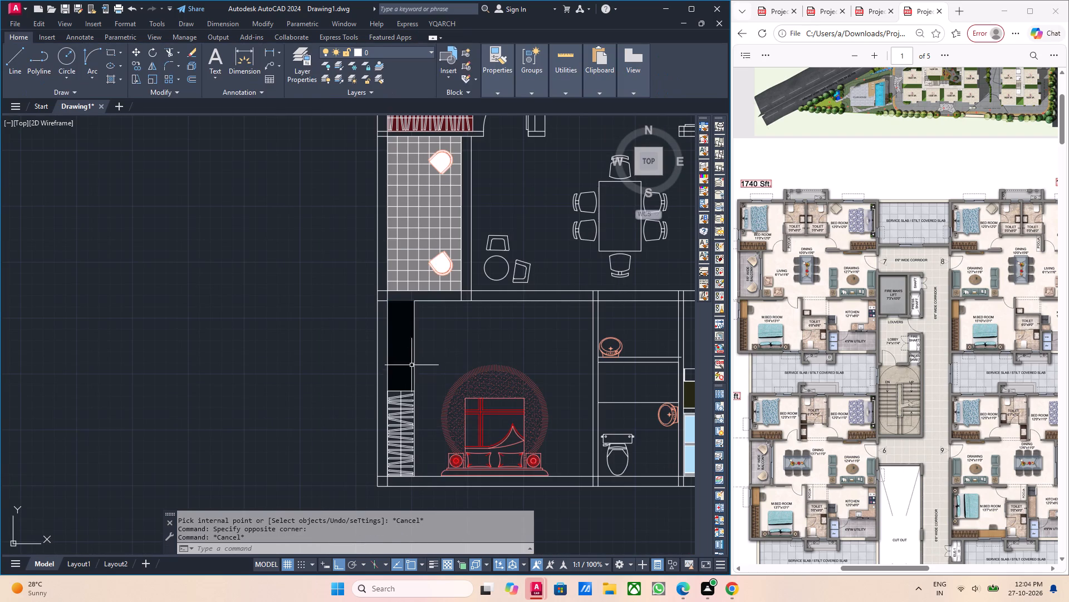
Set the colour of the solid hatch above the master bedroom wardrobe to White.
scroll(413, 360, up, 1)
middle_drag(411, 368, 384, 388)
middle_click(374, 384)
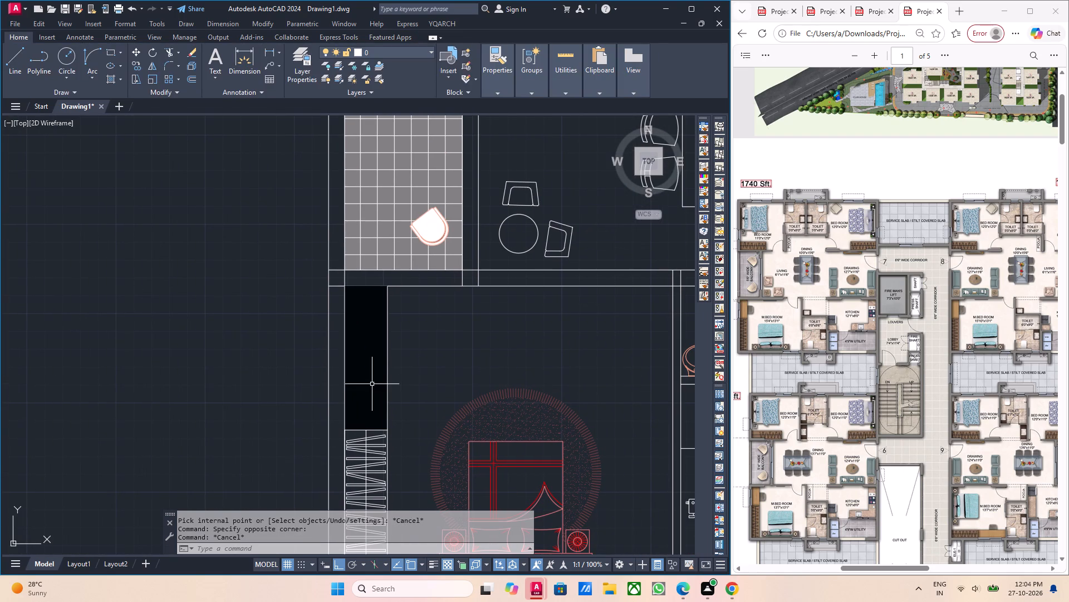
click(370, 383)
click(486, 277)
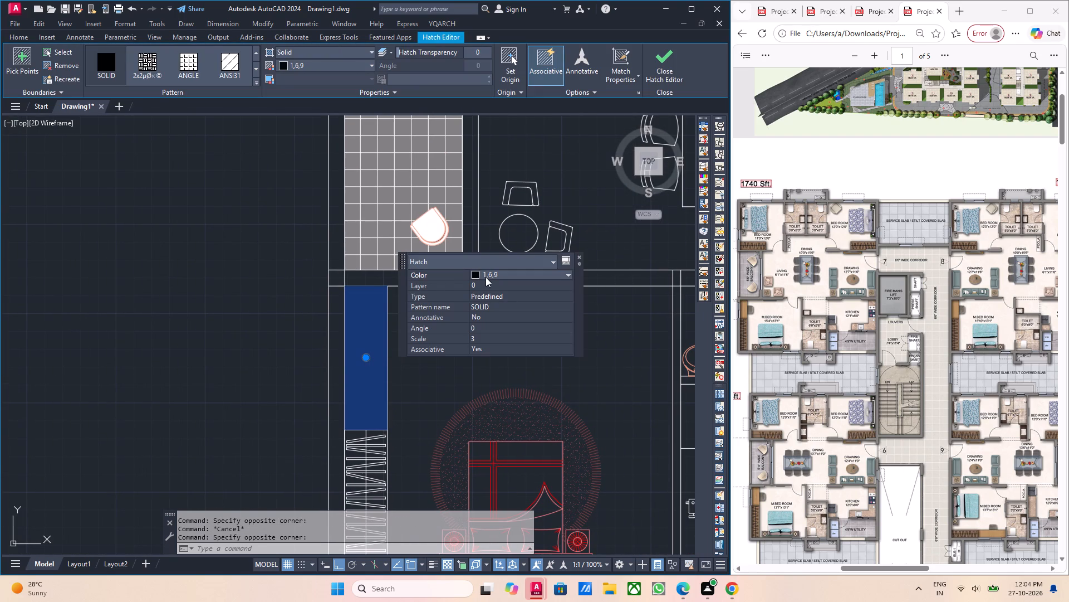
click(486, 277)
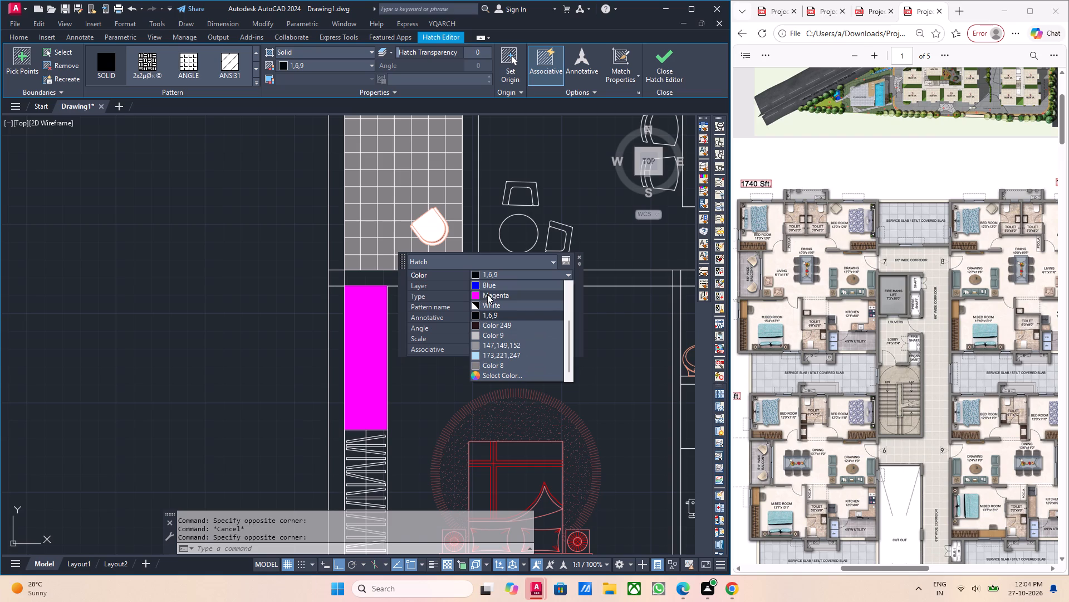
click(492, 304)
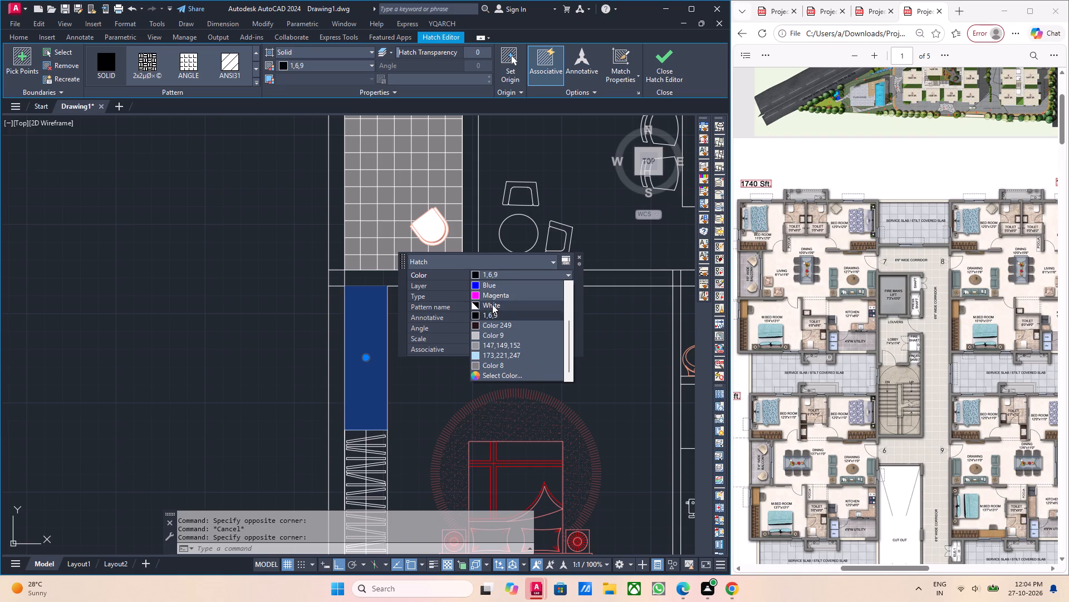
key(Escape)
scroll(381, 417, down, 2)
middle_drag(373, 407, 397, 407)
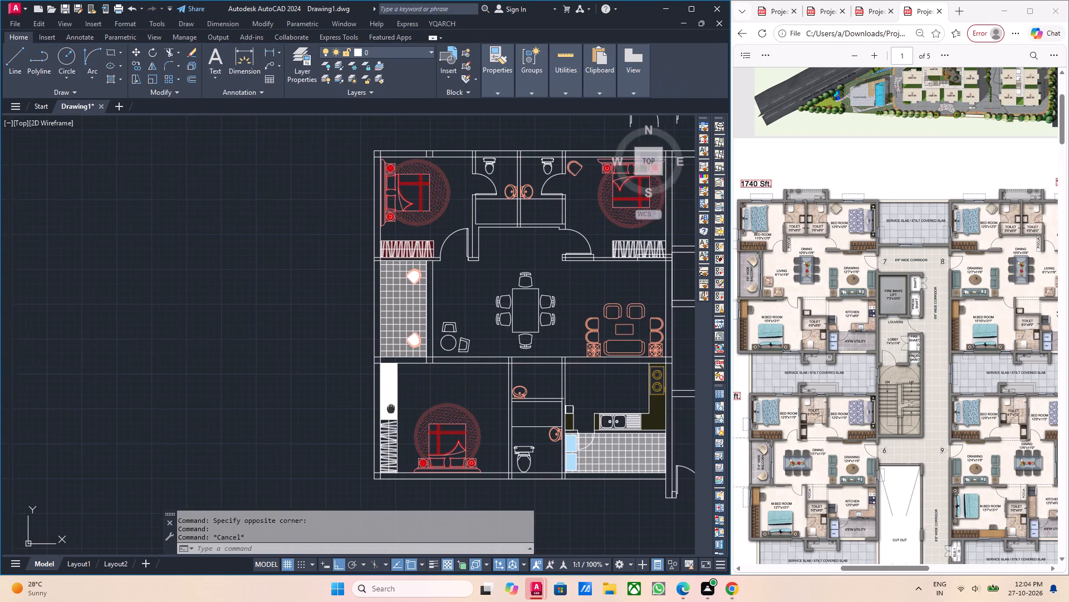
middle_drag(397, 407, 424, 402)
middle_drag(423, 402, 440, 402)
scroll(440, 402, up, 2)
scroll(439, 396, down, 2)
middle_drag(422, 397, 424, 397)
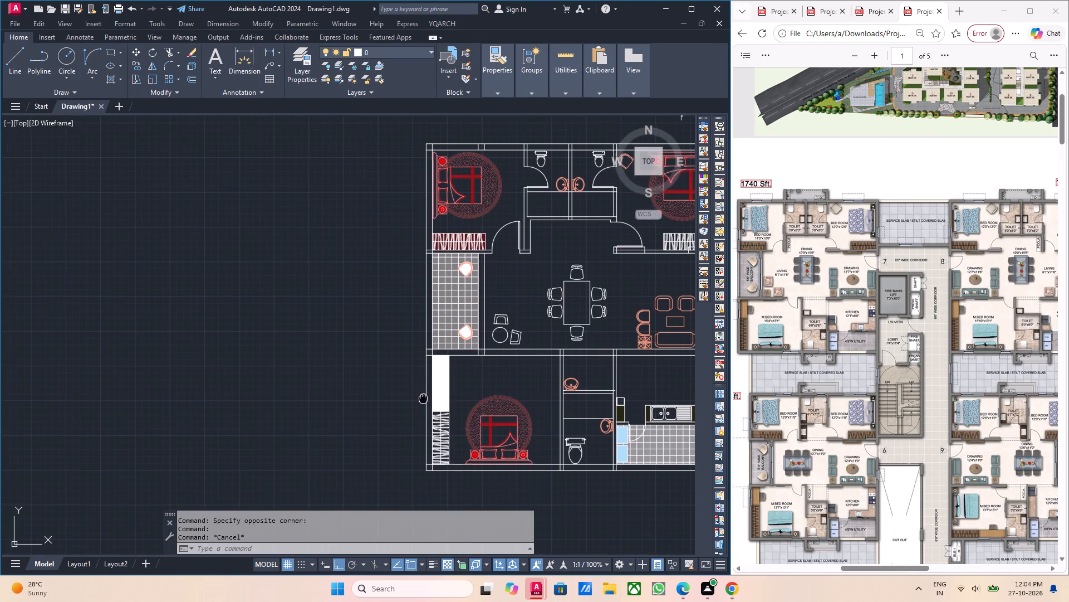
Start a solid hatch in colour 8 and fill the outer wall beside the master bedroom and the balcony.
middle_drag(424, 397, 430, 406)
key(h)
key(Return)
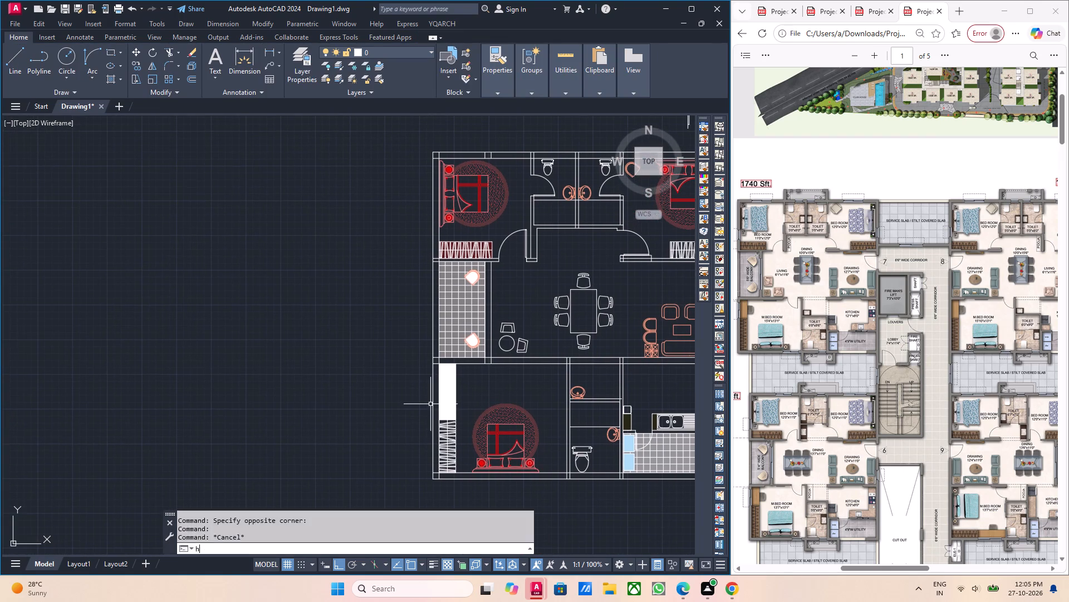
scroll(429, 404, up, 3)
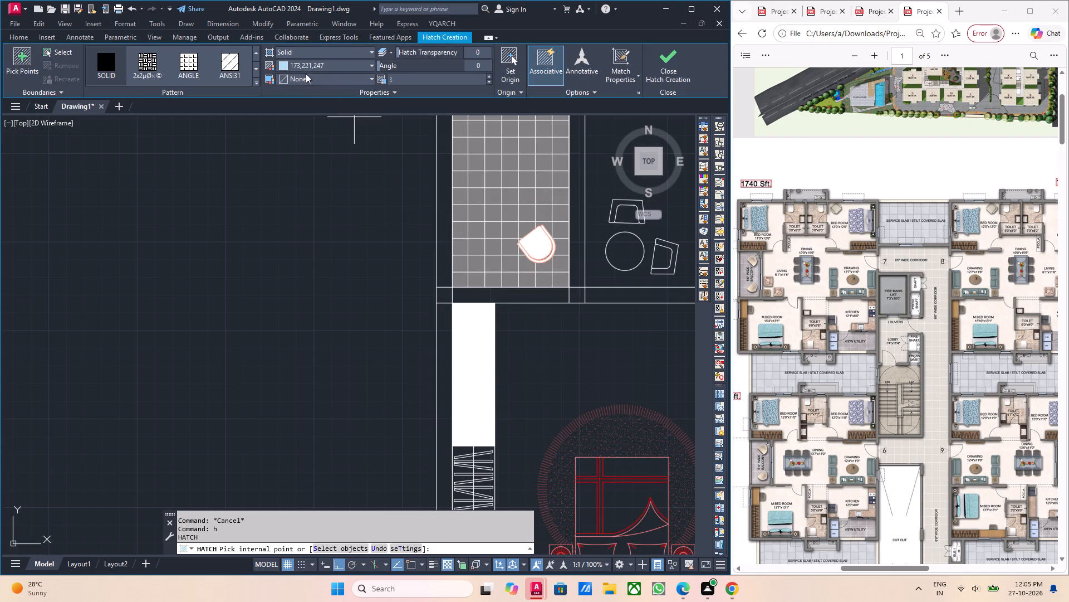
click(307, 64)
click(362, 184)
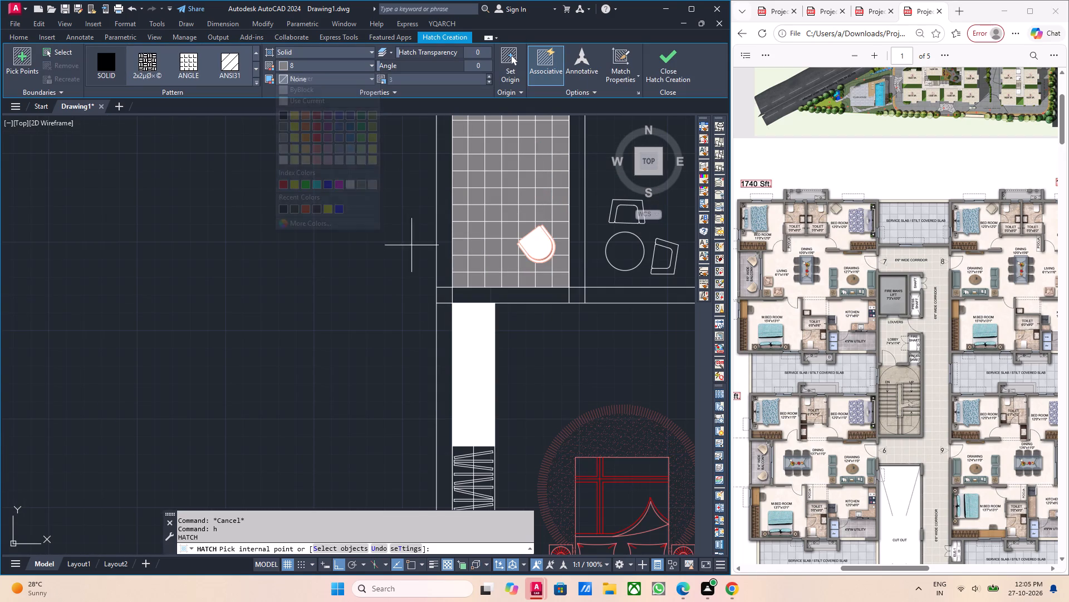
click(446, 381)
scroll(445, 371, down, 2)
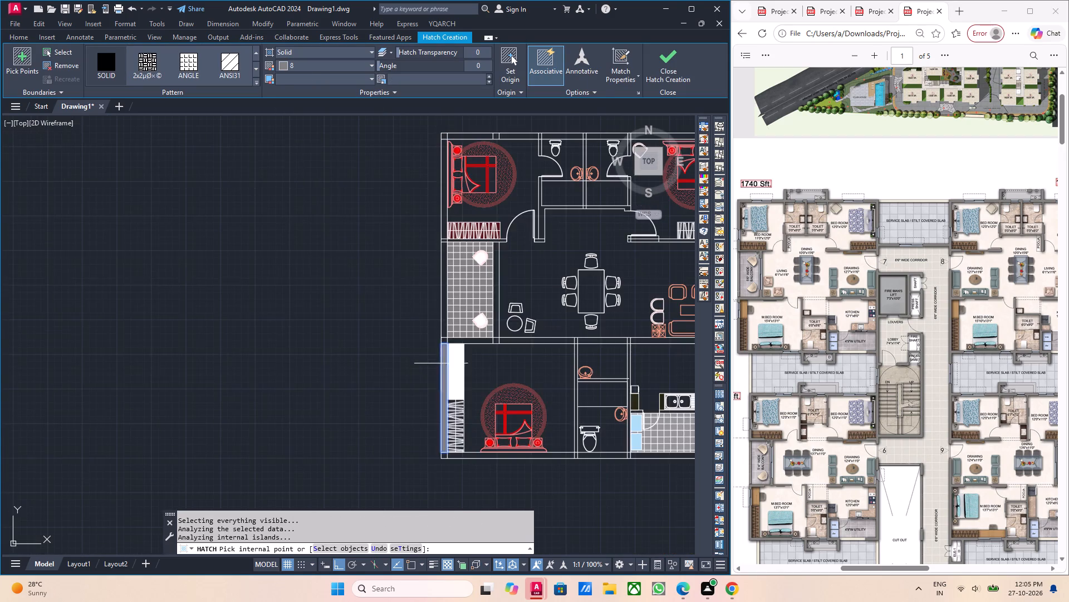
scroll(442, 338, up, 2)
click(445, 345)
click(447, 322)
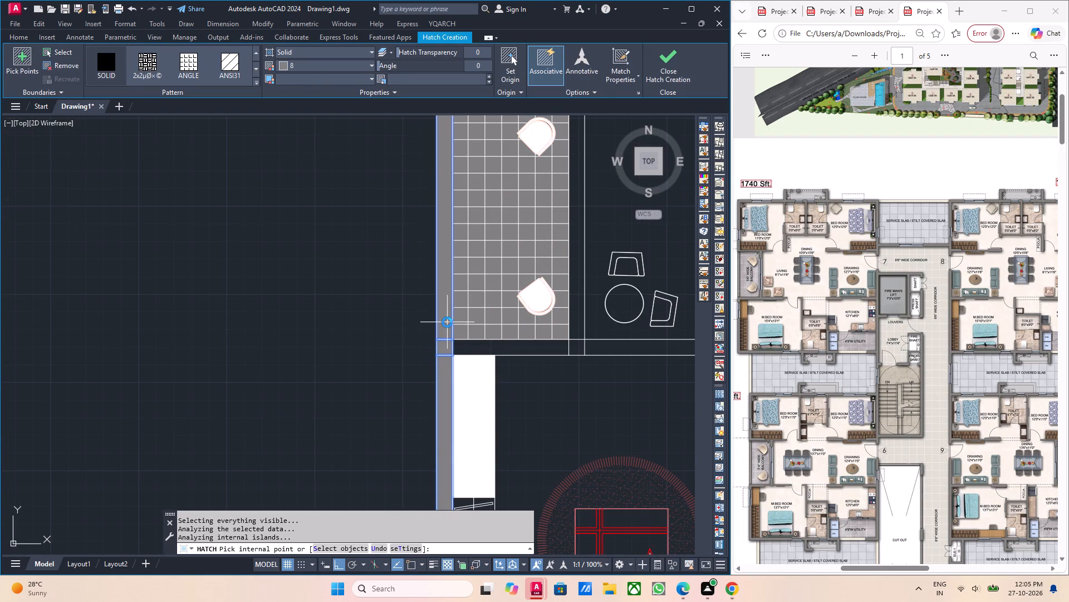
Add the outer wall beside the bedroom above the balcony, including its upper corner, to the colour 8 hatch.
scroll(447, 322, down, 1)
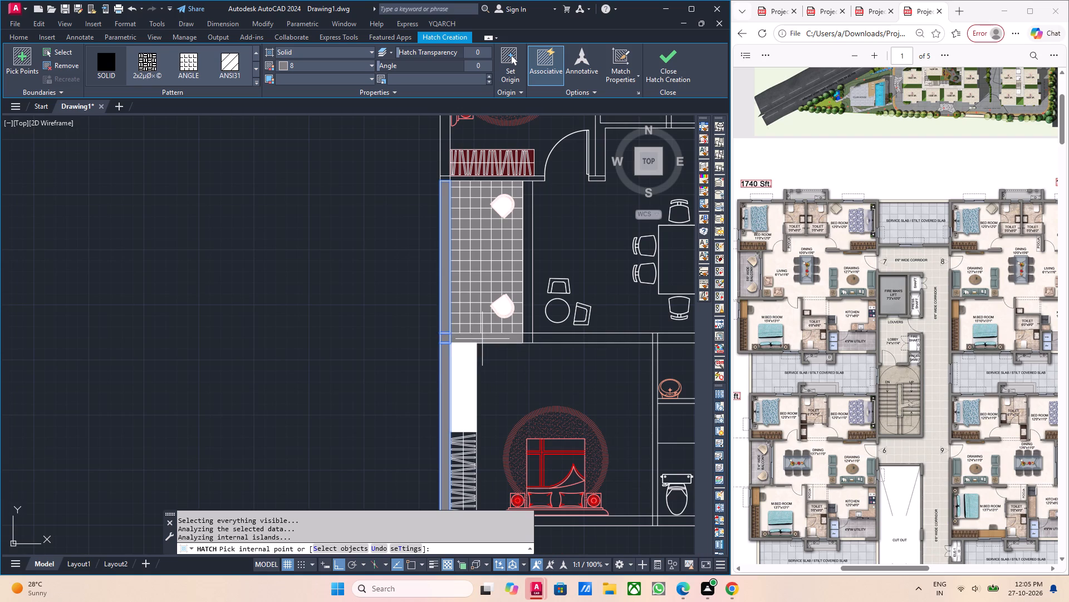
middle_drag(453, 242, 454, 349)
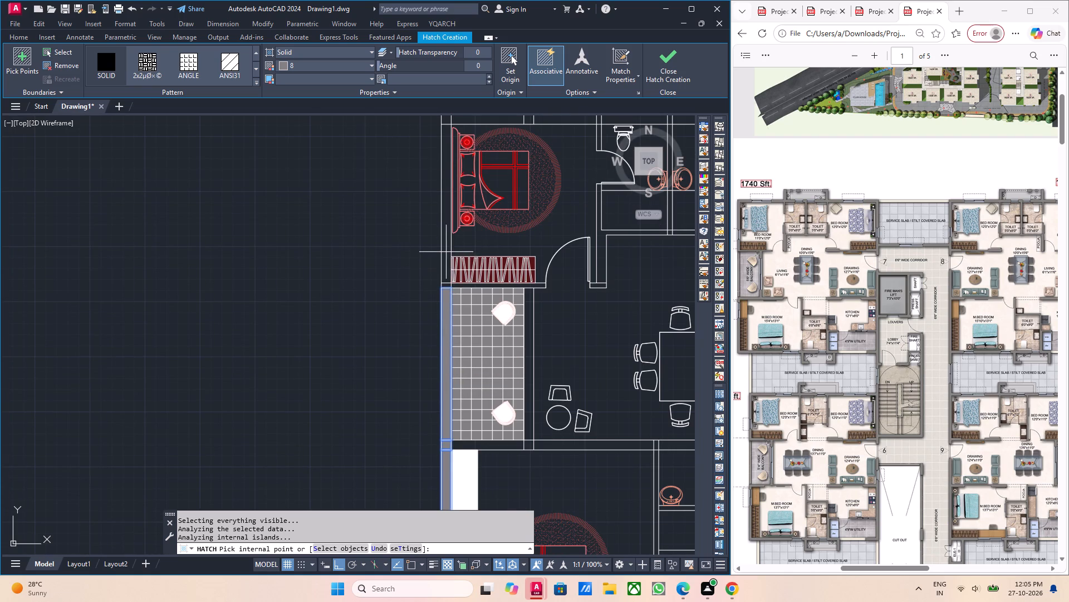
click(445, 252)
scroll(445, 250, down, 1)
middle_drag(451, 262, 451, 341)
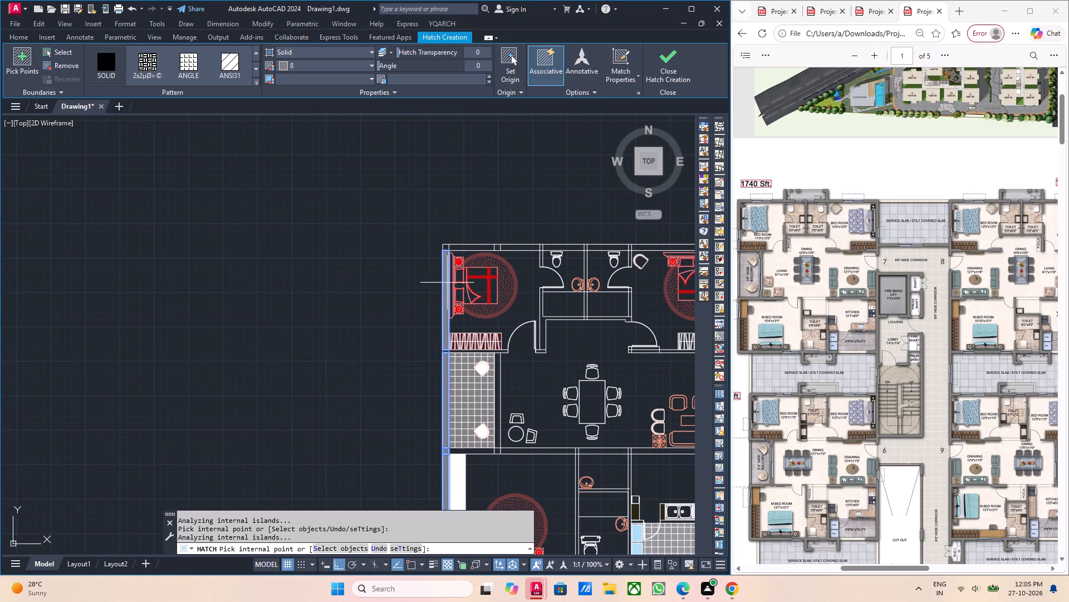
scroll(441, 241, up, 2)
click(449, 252)
Fill the upper outer wall along the bedroom above the balcony and the adjacent toilet with the same solid hatch.
click(486, 259)
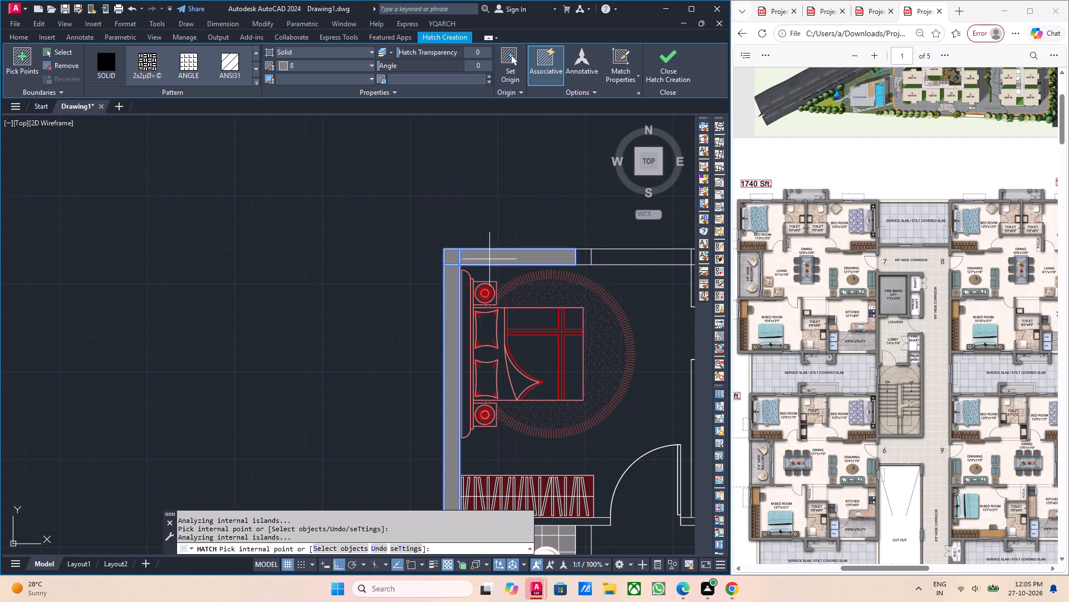
scroll(533, 265, down, 1)
middle_drag(523, 270, 425, 270)
scroll(428, 256, up, 1)
click(491, 260)
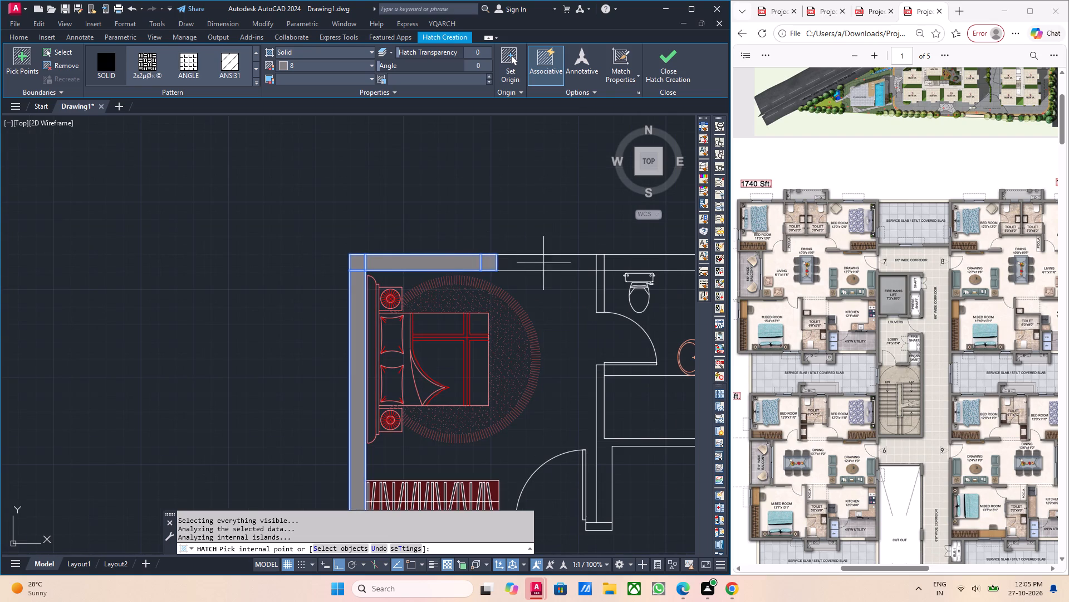
click(544, 264)
scroll(568, 262, up, 1)
middle_drag(569, 263, 427, 266)
click(479, 267)
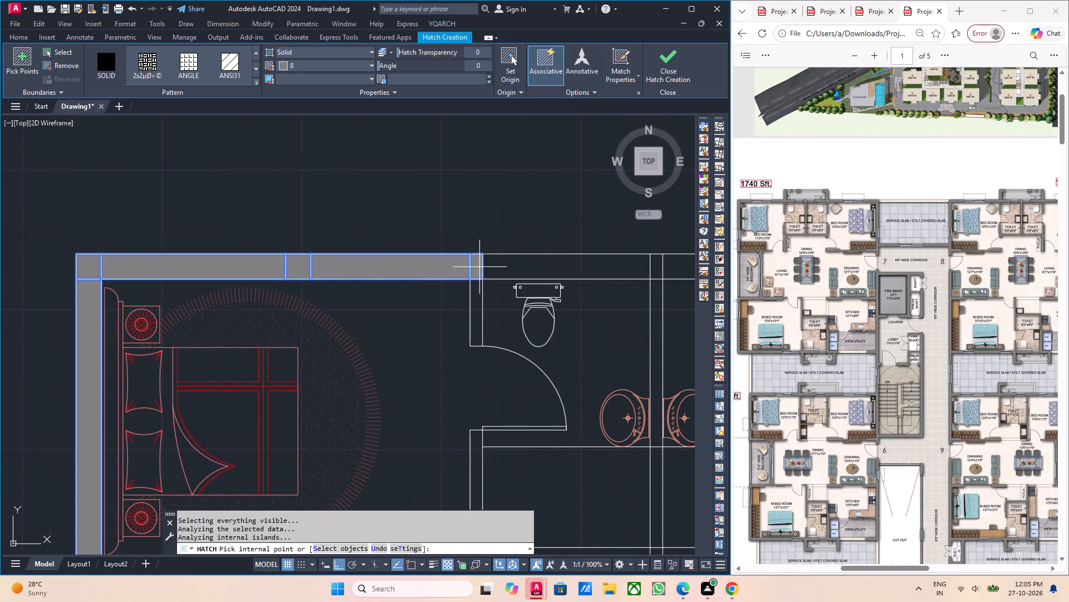
click(518, 267)
Fill the upper outer wall above the second toilet, including the wall junctions on both its sides.
scroll(587, 276, down, 2)
middle_drag(614, 279, 507, 290)
scroll(514, 286, up, 3)
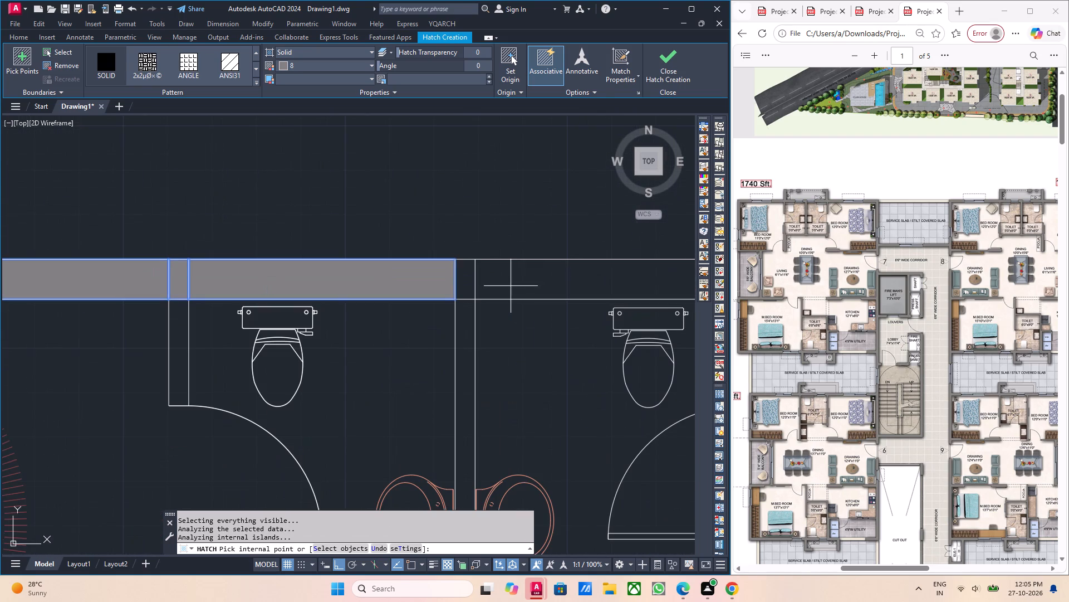
click(466, 289)
click(514, 288)
scroll(540, 289, down, 3)
middle_drag(584, 294, 470, 302)
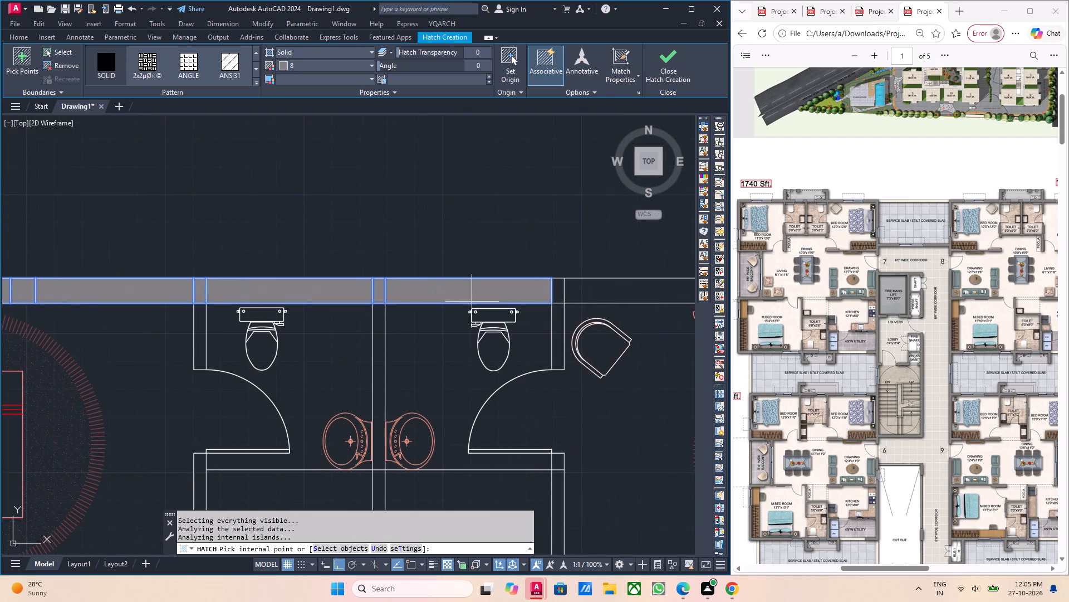
scroll(557, 295, up, 2)
click(558, 293)
Fill the upper outer wall above the bedroom nearest the corridor, through to the plan's corner.
click(635, 288)
scroll(643, 292, down, 1)
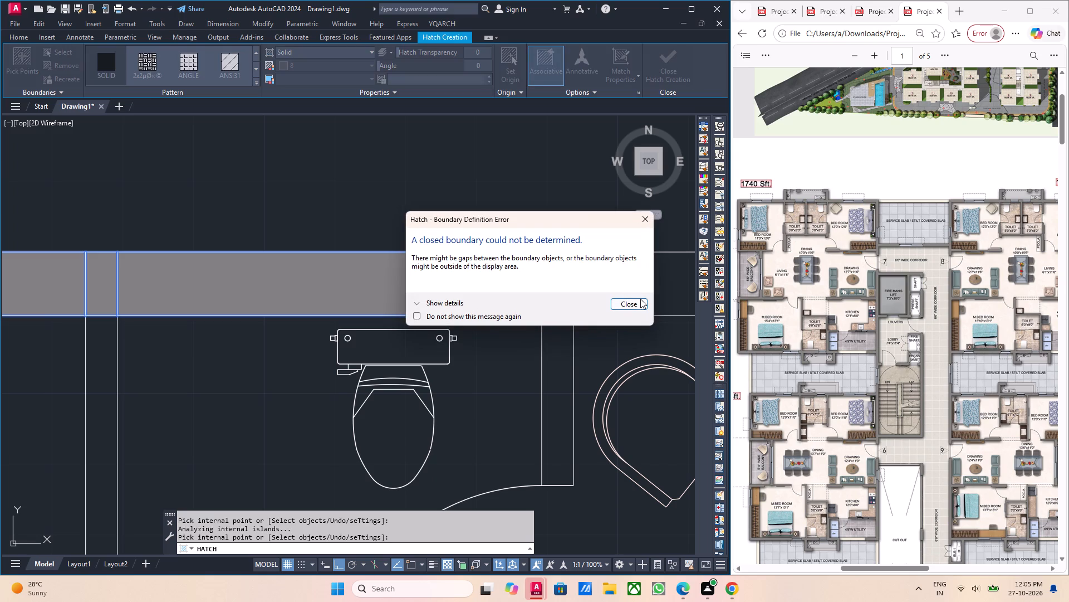
click(644, 219)
scroll(573, 336, down, 3)
middle_drag(585, 333, 414, 361)
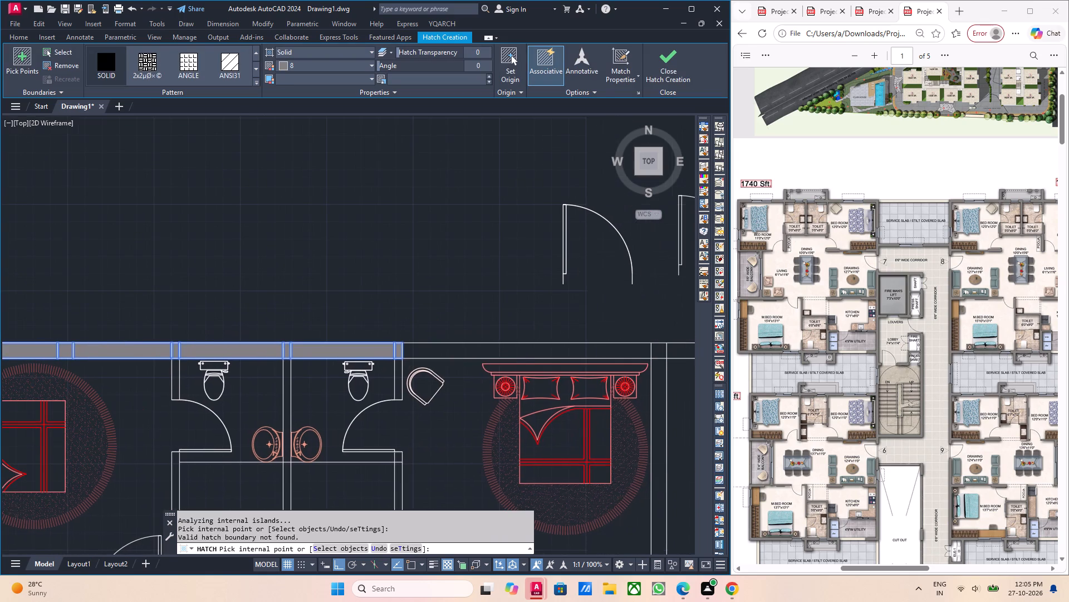
click(490, 354)
scroll(526, 351, down, 1)
scroll(580, 355, down, 1)
middle_drag(601, 359, 595, 359)
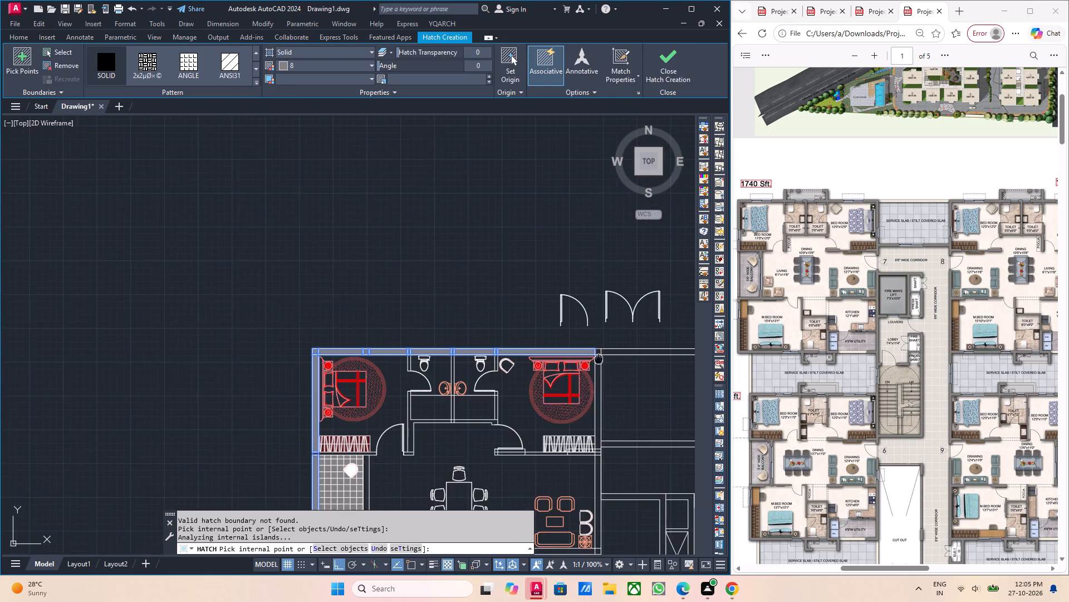
middle_drag(595, 359, 462, 357)
scroll(505, 347, up, 1)
click(429, 355)
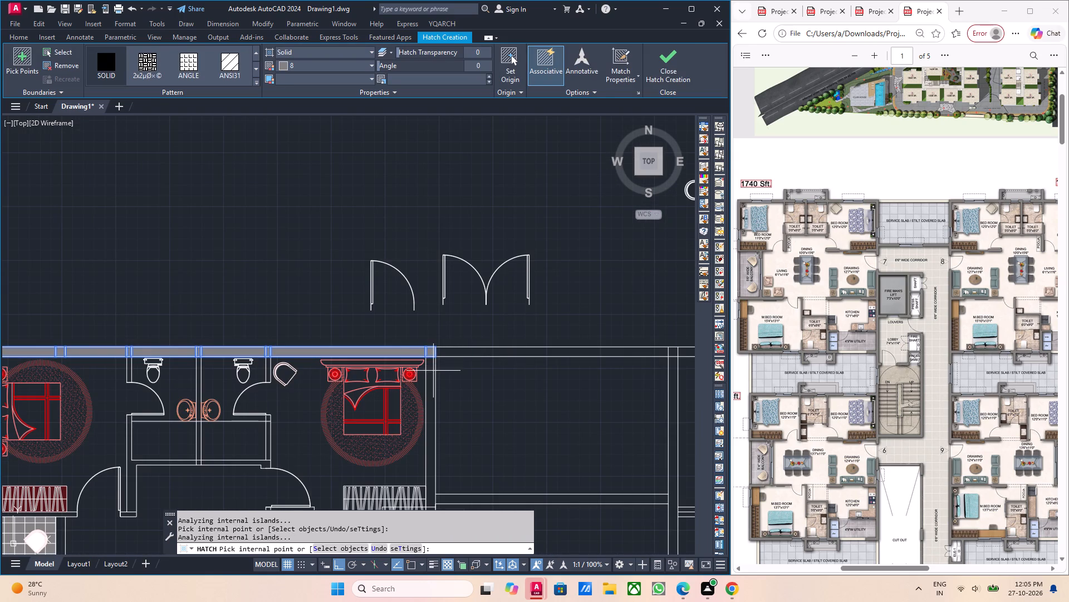
Fill the corridor-side wall along the upper bedroom and drawing room, including the junction pieces between them.
click(433, 372)
middle_drag(443, 419, 434, 338)
scroll(431, 410, down, 1)
middle_drag(434, 450, 430, 417)
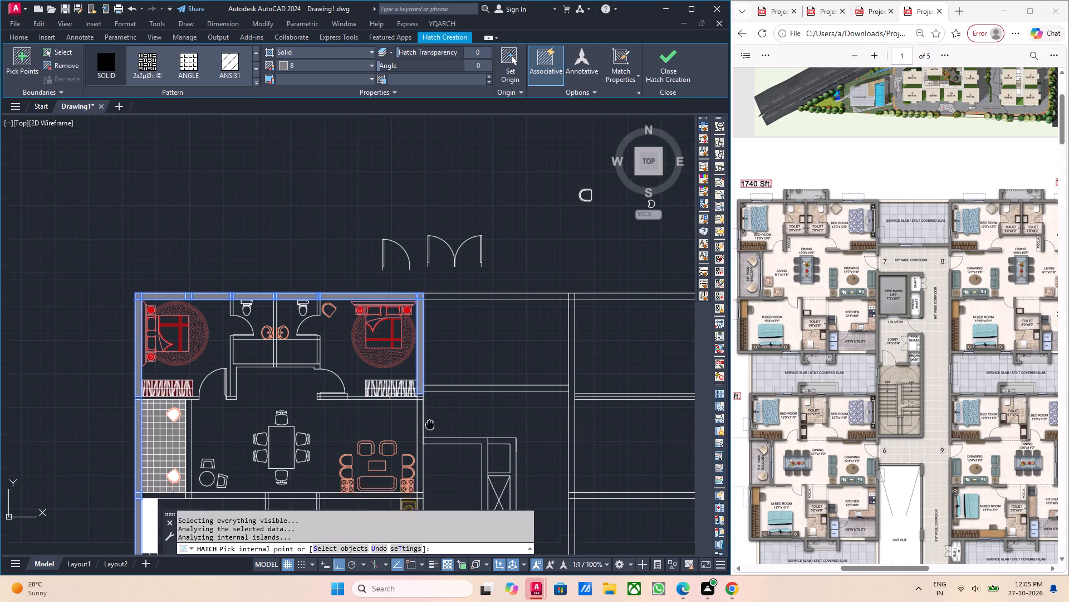
middle_drag(430, 417, 443, 368)
scroll(421, 375, up, 2)
click(448, 362)
scroll(461, 390, down, 2)
scroll(452, 345, up, 3)
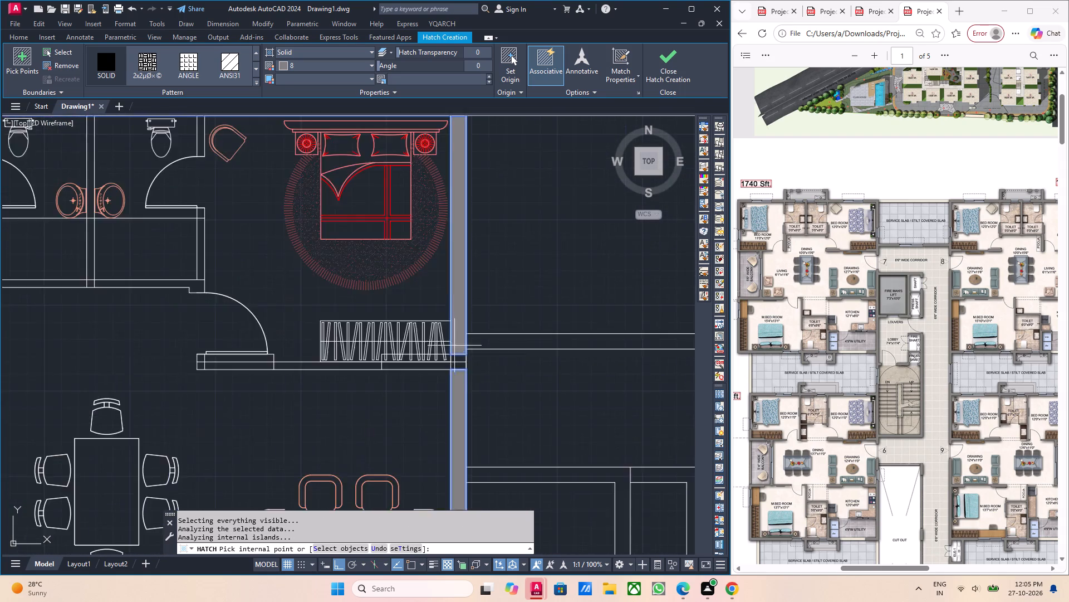
scroll(456, 349, up, 2)
click(450, 341)
click(444, 362)
Fill the corridor-side wall at the drawing room and kitchen junction and down alongside the kitchen and utility.
scroll(460, 400, down, 3)
middle_drag(477, 462, 477, 458)
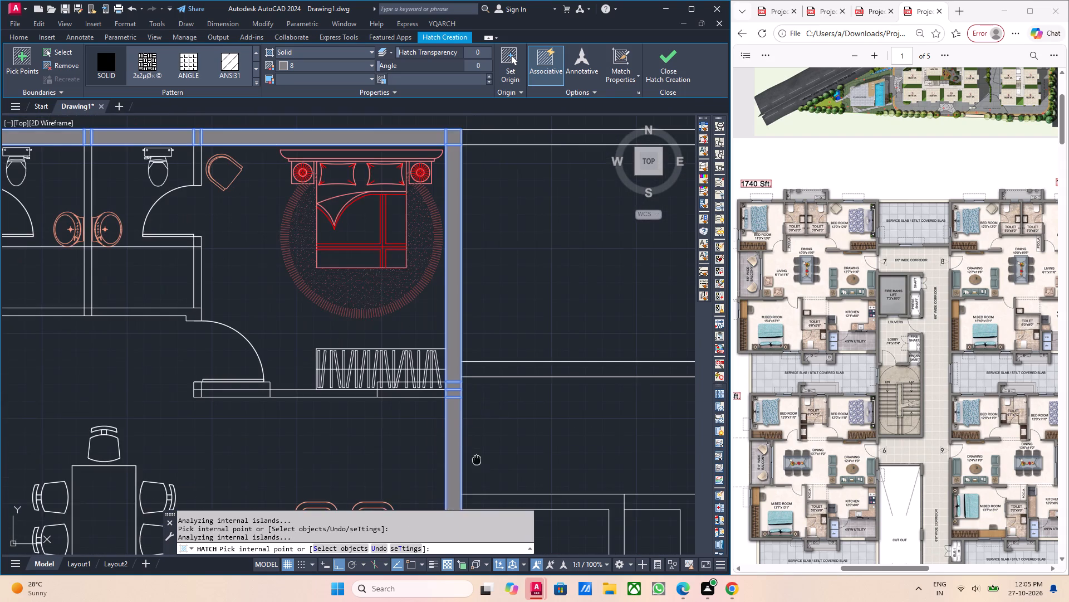
middle_drag(477, 458, 450, 264)
middle_drag(437, 405, 441, 299)
click(431, 335)
click(439, 369)
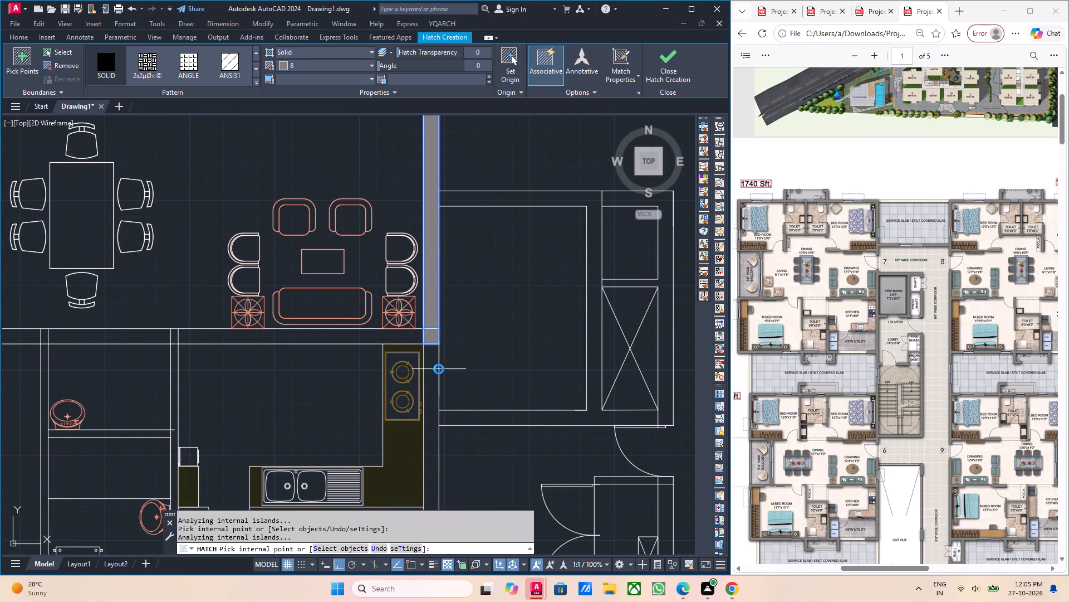
click(616, 236)
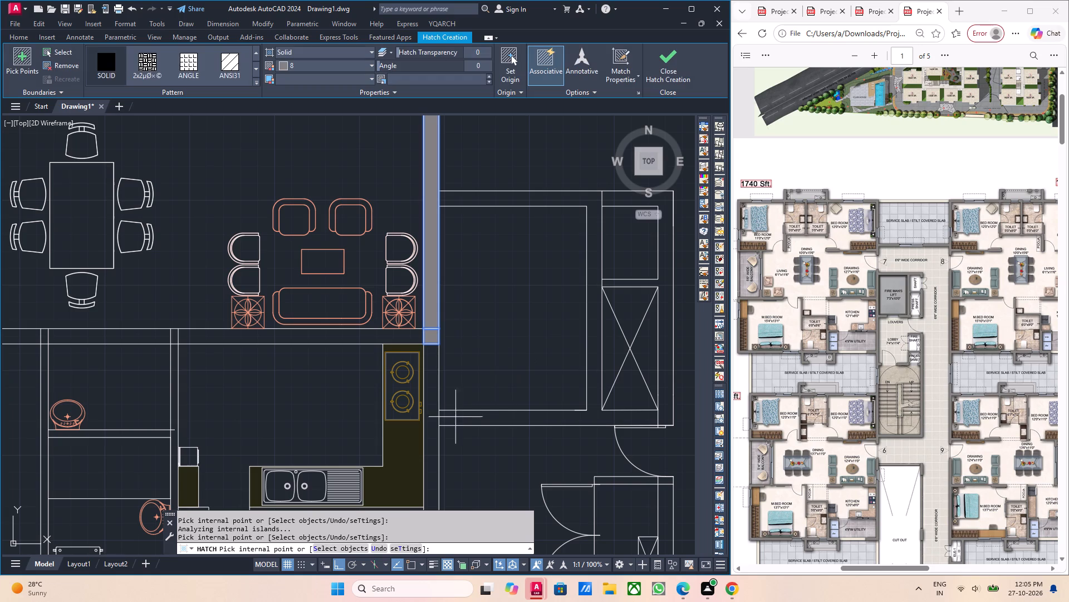
click(433, 412)
Fill the lower outer wall below the utility, master bedroom and toilet, including the corner and partition junctions.
scroll(433, 405, down, 3)
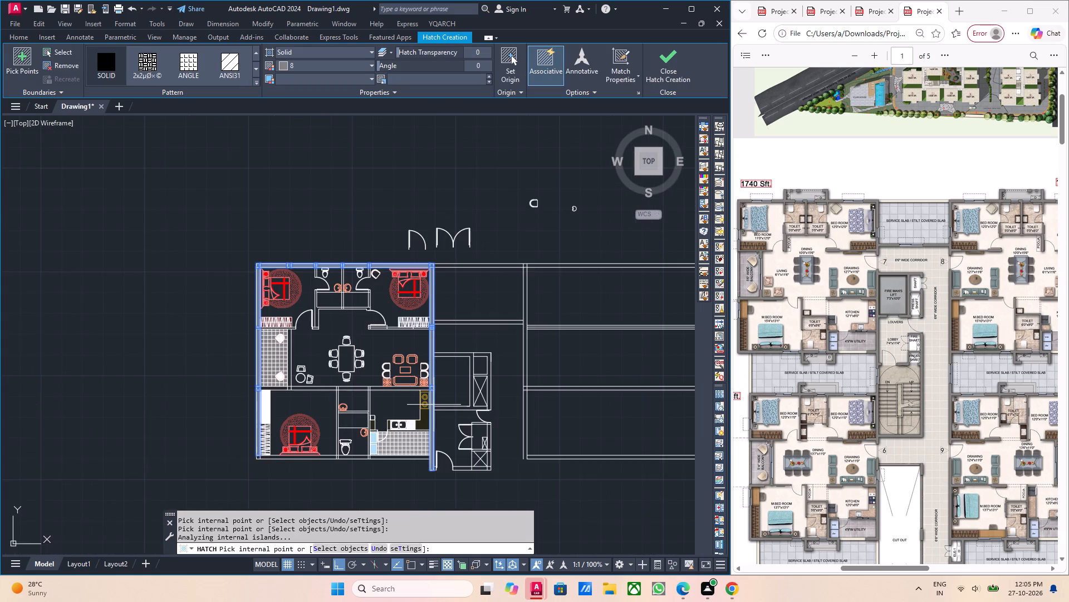
middle_drag(437, 419, 450, 370)
scroll(418, 420, up, 3)
click(454, 397)
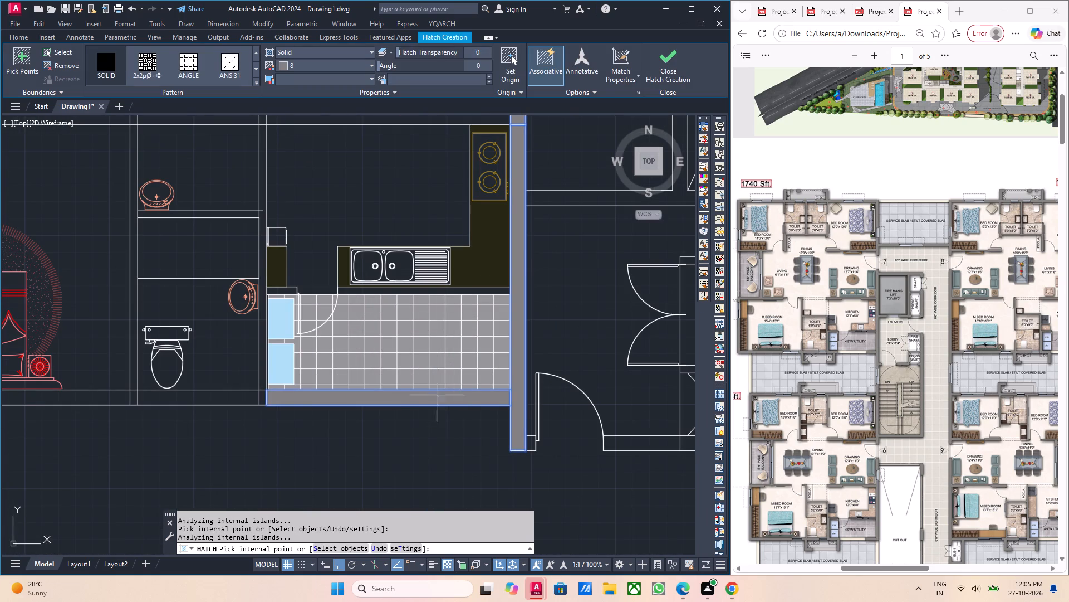
scroll(403, 396, down, 1)
middle_drag(398, 400, 489, 399)
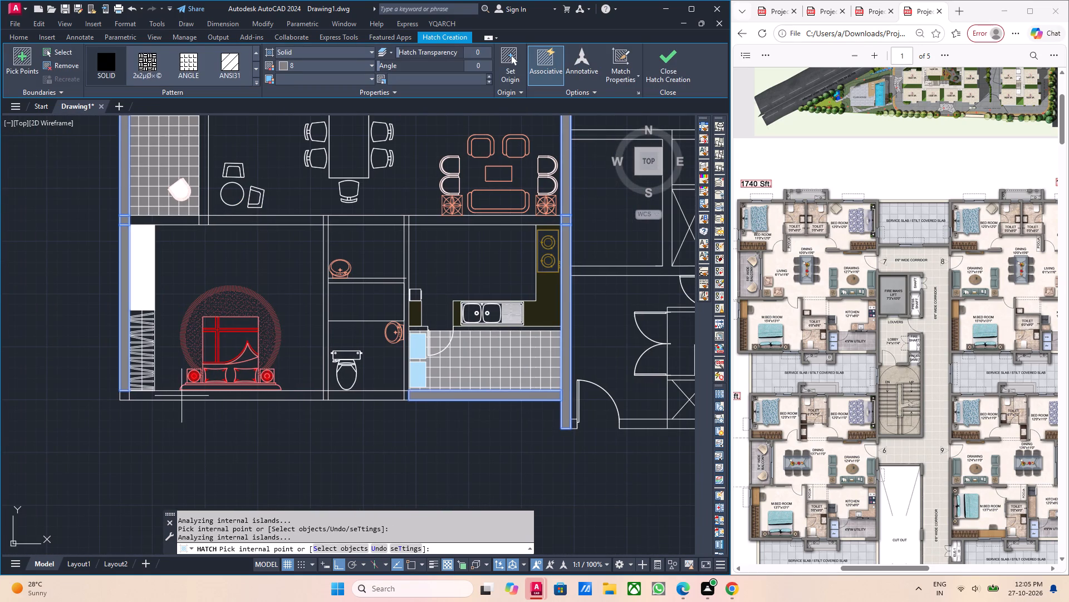
click(124, 395)
click(140, 395)
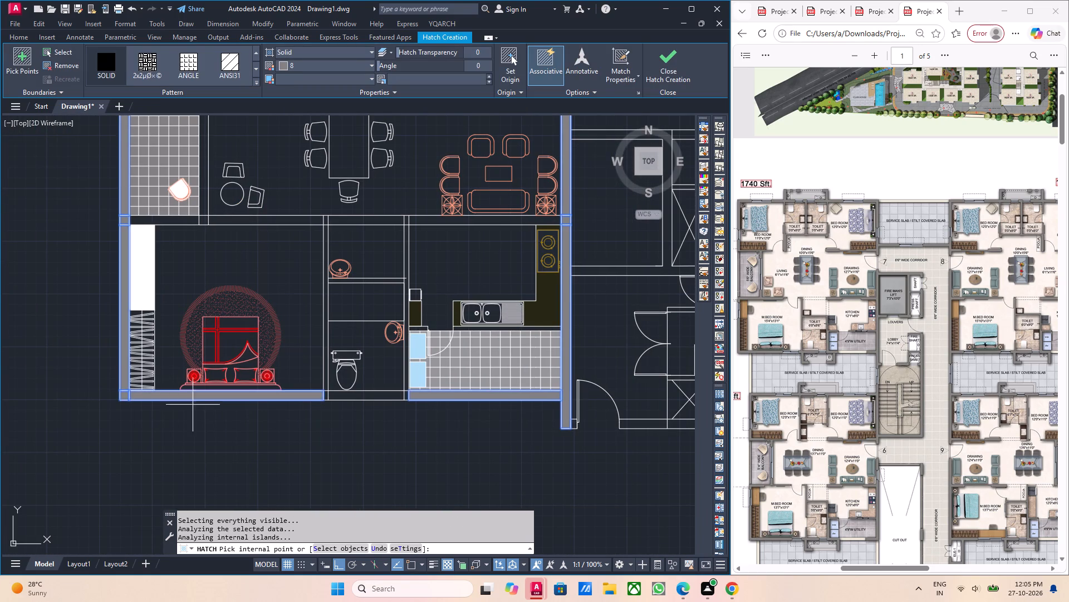
click(326, 397)
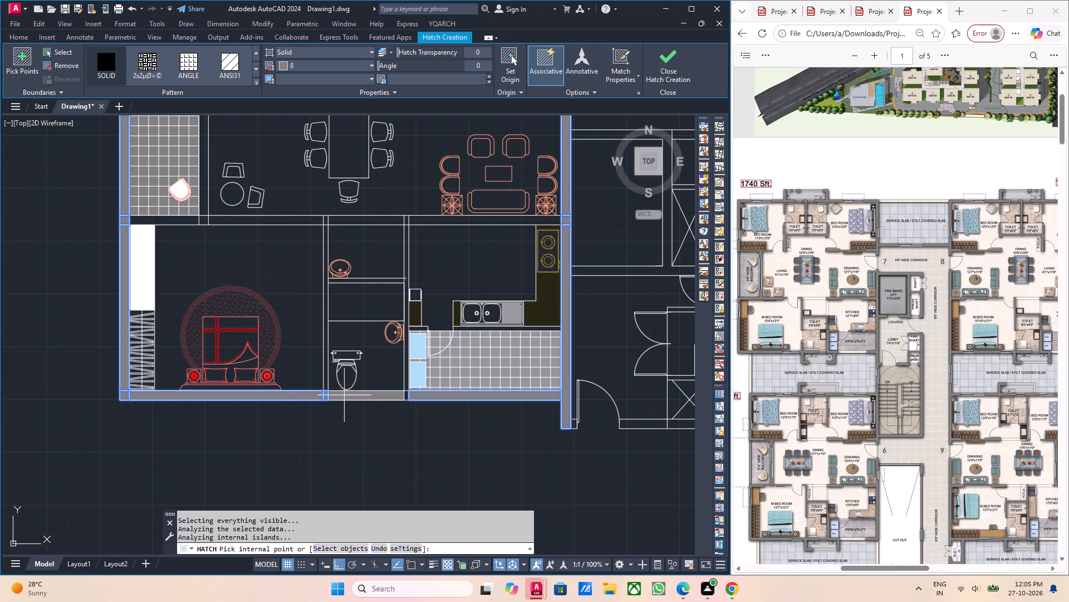
click(344, 395)
scroll(399, 391, up, 3)
click(430, 415)
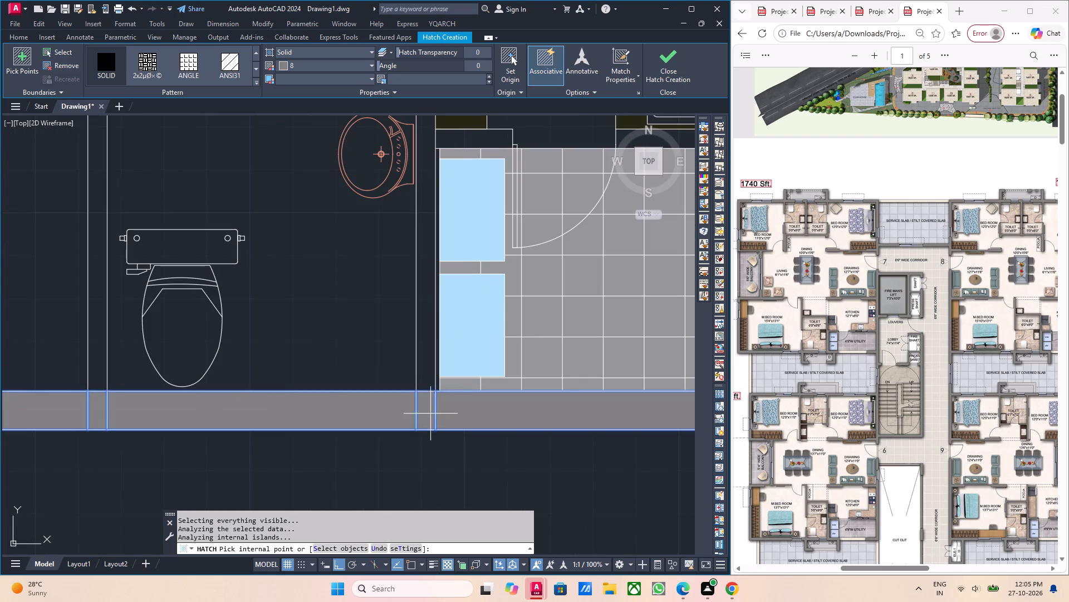
Fill the two vertical partition walls on either side of the lower toilets with the same solid hatch.
click(428, 358)
scroll(423, 356, down, 3)
middle_drag(401, 357, 394, 432)
scroll(341, 421, up, 3)
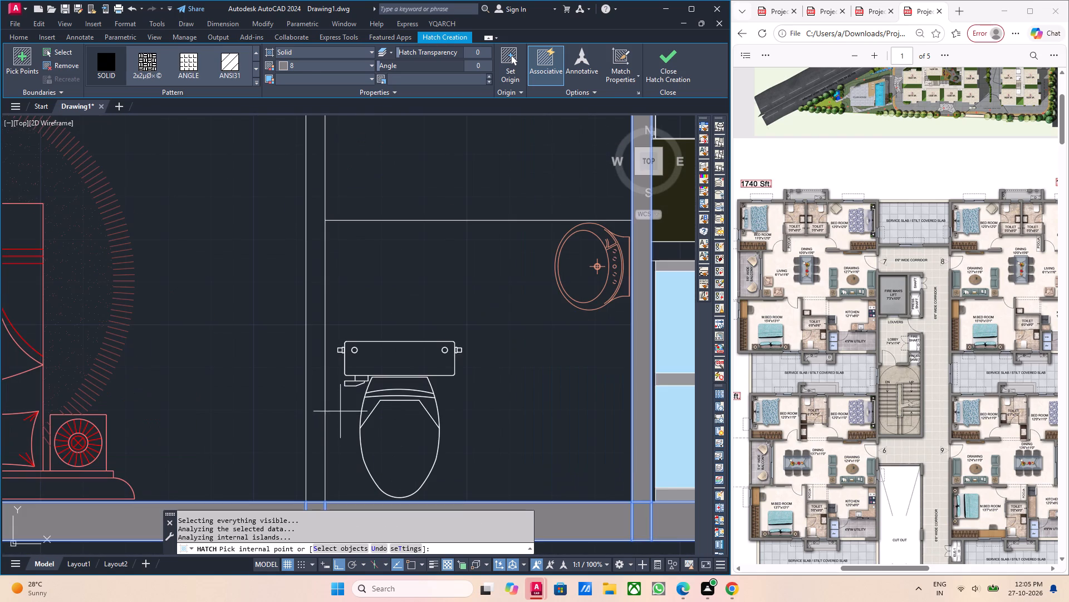
click(320, 406)
scroll(326, 386, down, 3)
middle_drag(355, 333, 344, 411)
scroll(323, 331, up, 3)
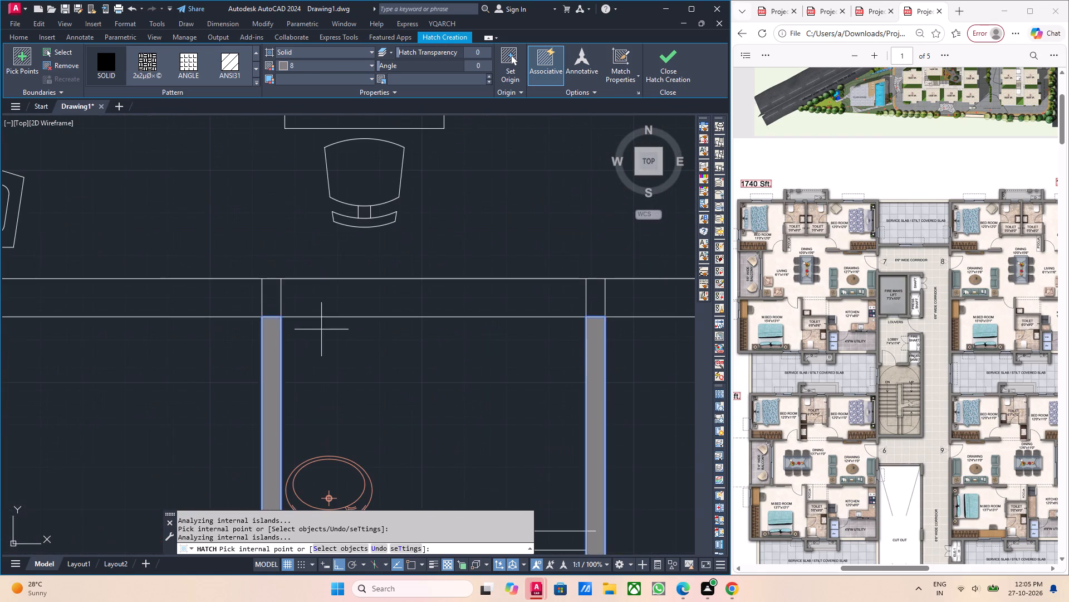
Fill the horizontal wall separating the balcony, dining and drawing areas from the master bedroom, toilets and kitchen, including its junctions.
click(279, 303)
scroll(276, 307, down, 3)
middle_drag(254, 322, 515, 392)
click(419, 377)
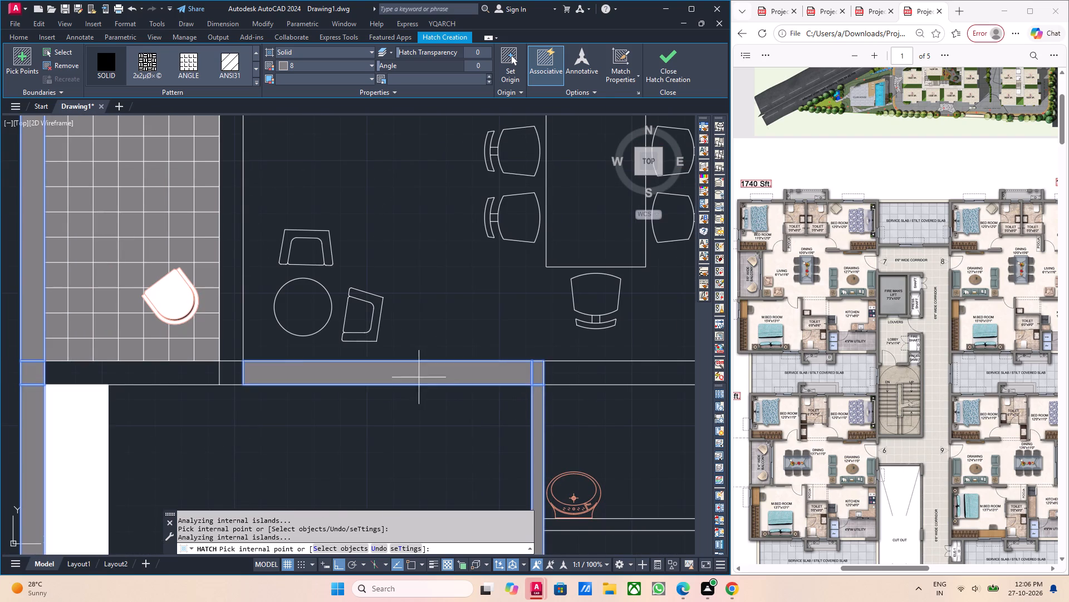
click(218, 374)
click(231, 371)
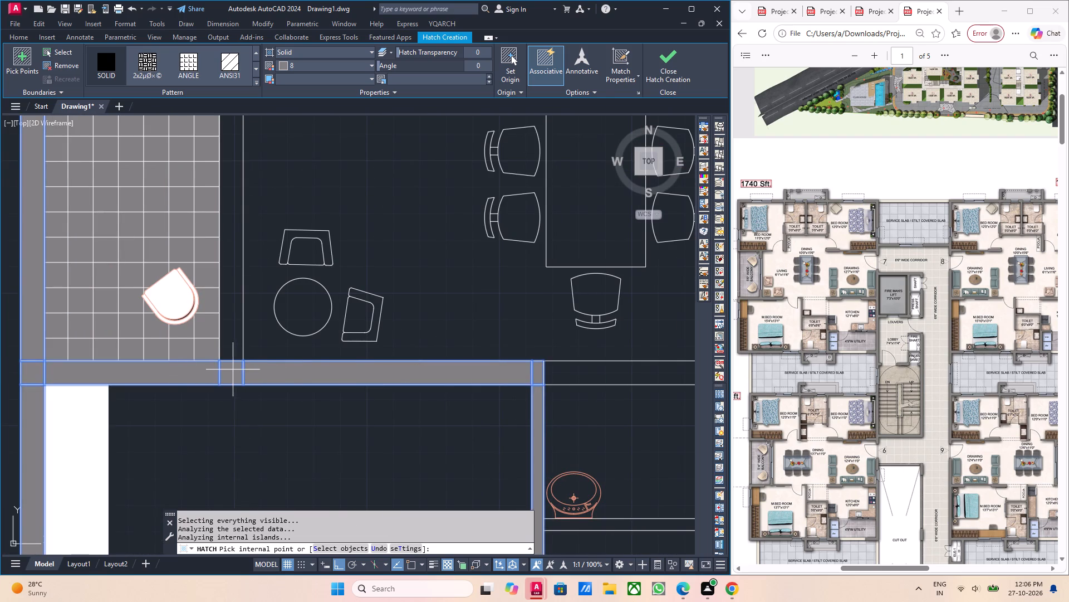
scroll(443, 395, down, 2)
middle_drag(597, 404, 487, 405)
scroll(408, 383, up, 1)
click(390, 391)
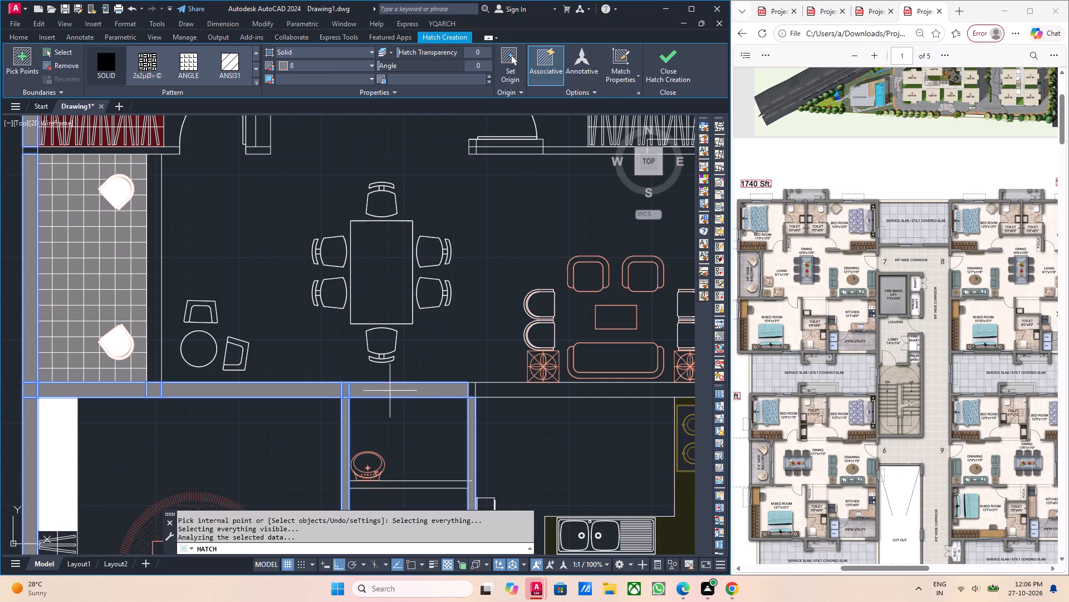
middle_drag(556, 422, 487, 433)
click(442, 399)
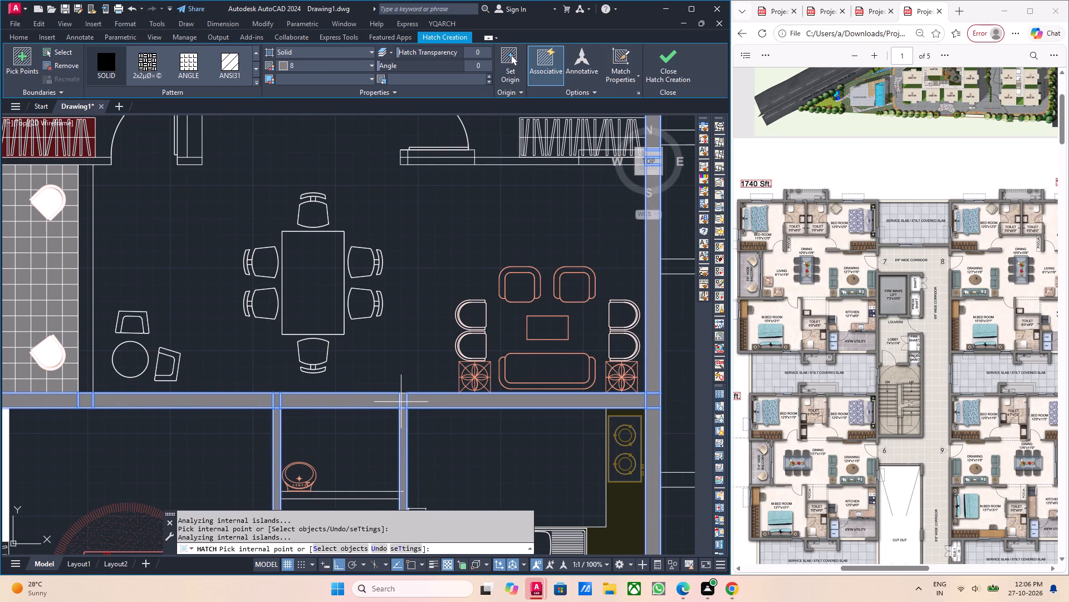
click(400, 402)
Fill the wall below the upper-left bedroom wardrobe and its junction with the outer wall with the solid hatch.
middle_drag(538, 420, 424, 508)
scroll(470, 477, down, 2)
middle_drag(389, 449, 444, 498)
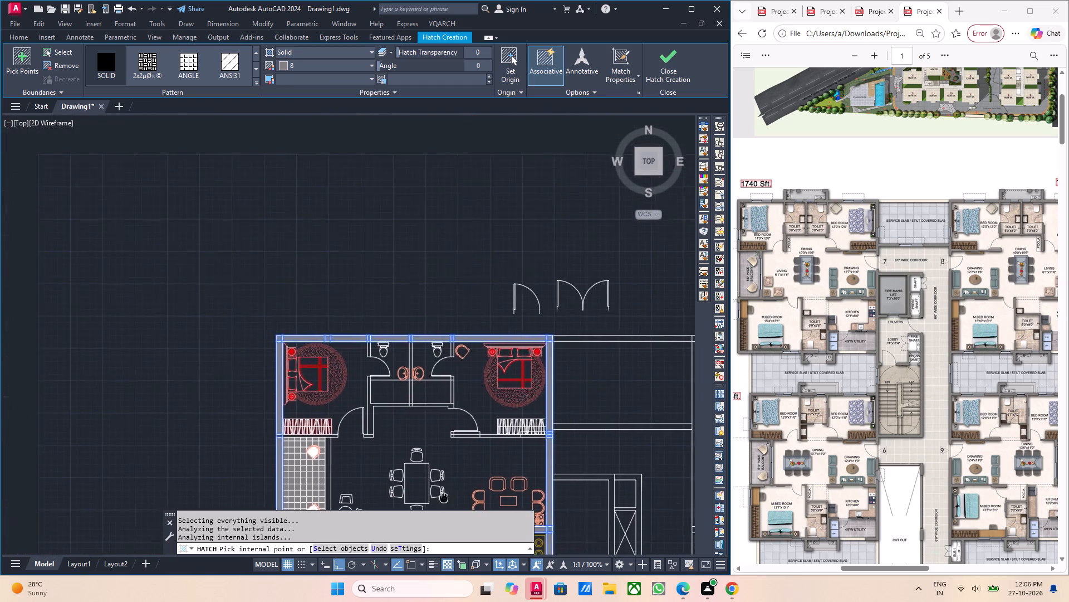
middle_drag(444, 498, 447, 498)
scroll(366, 443, up, 3)
scroll(189, 420, up, 1)
click(165, 433)
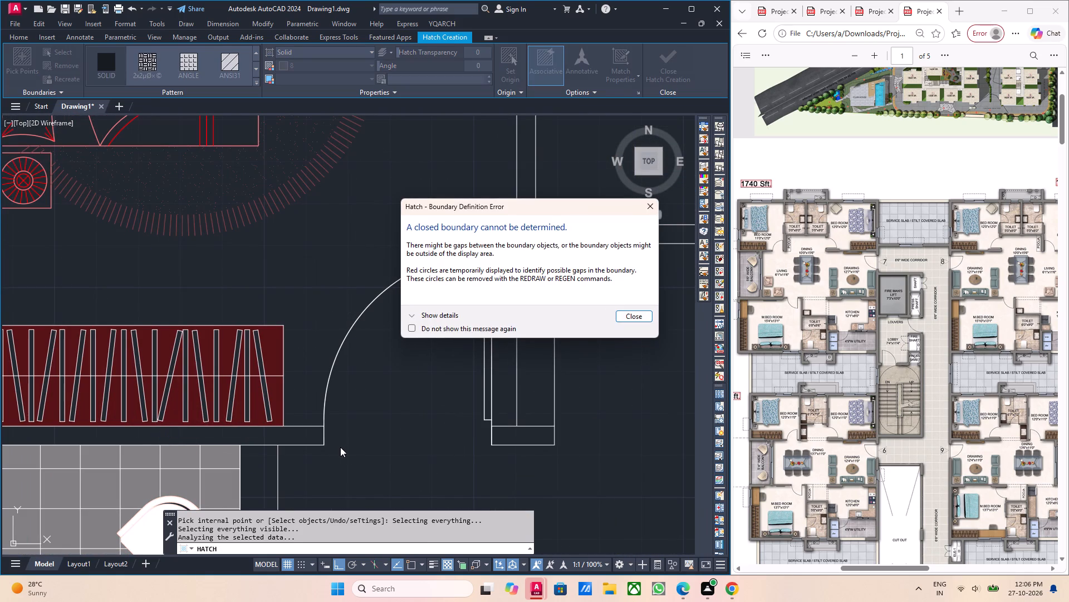
click(655, 210)
scroll(494, 384, down, 2)
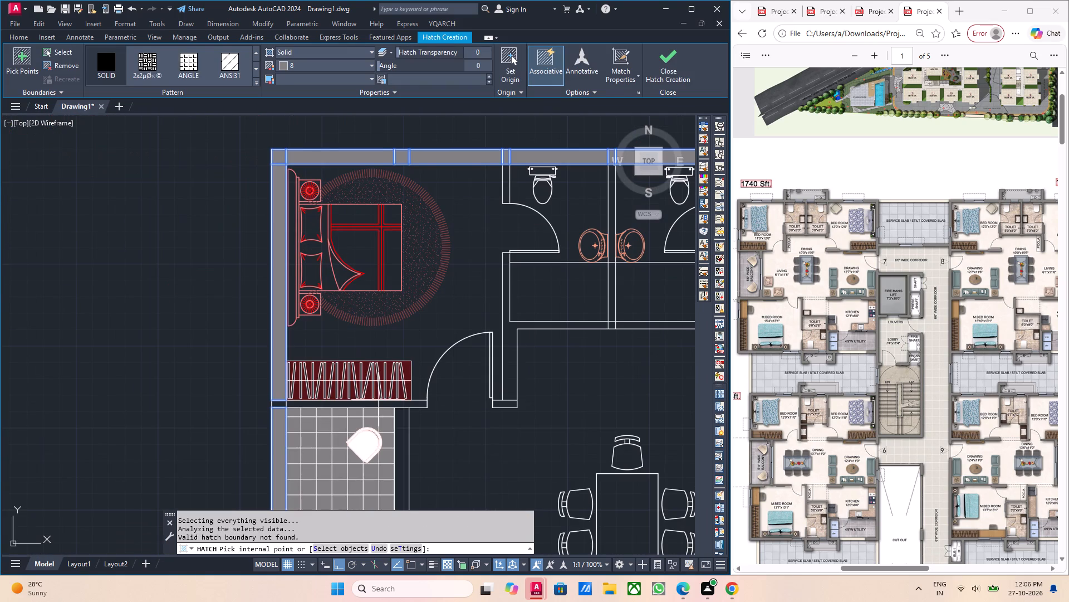
click(283, 405)
click(303, 405)
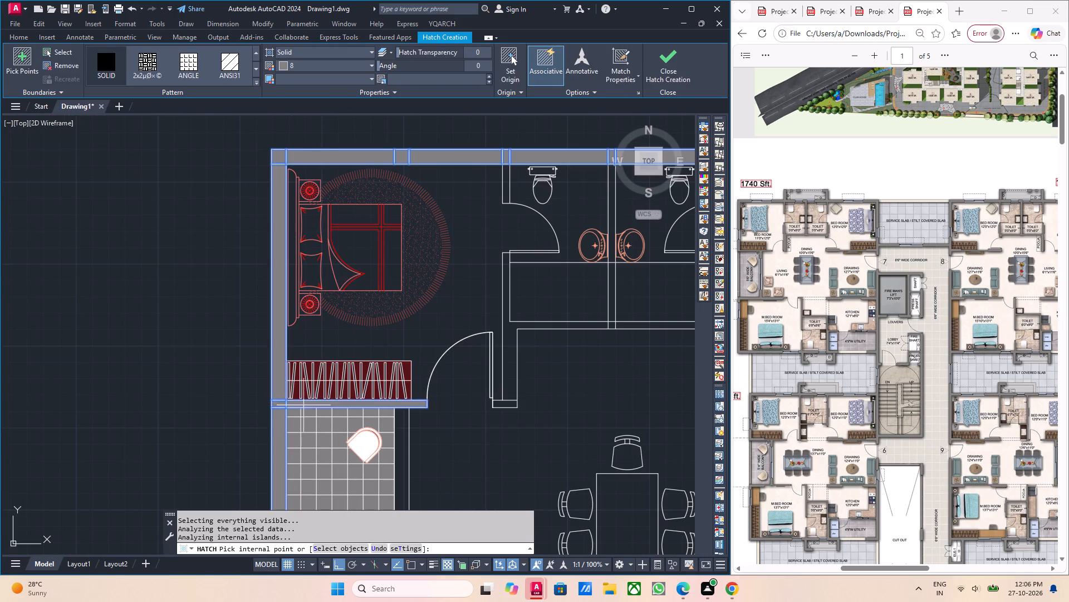
Fill the wall stub beside the upper-left bedroom door and the L-shaped wall running up and below the left toilet.
scroll(460, 399, down, 1)
middle_drag(451, 413, 442, 469)
scroll(513, 462, up, 2)
scroll(430, 478, up, 2)
click(433, 439)
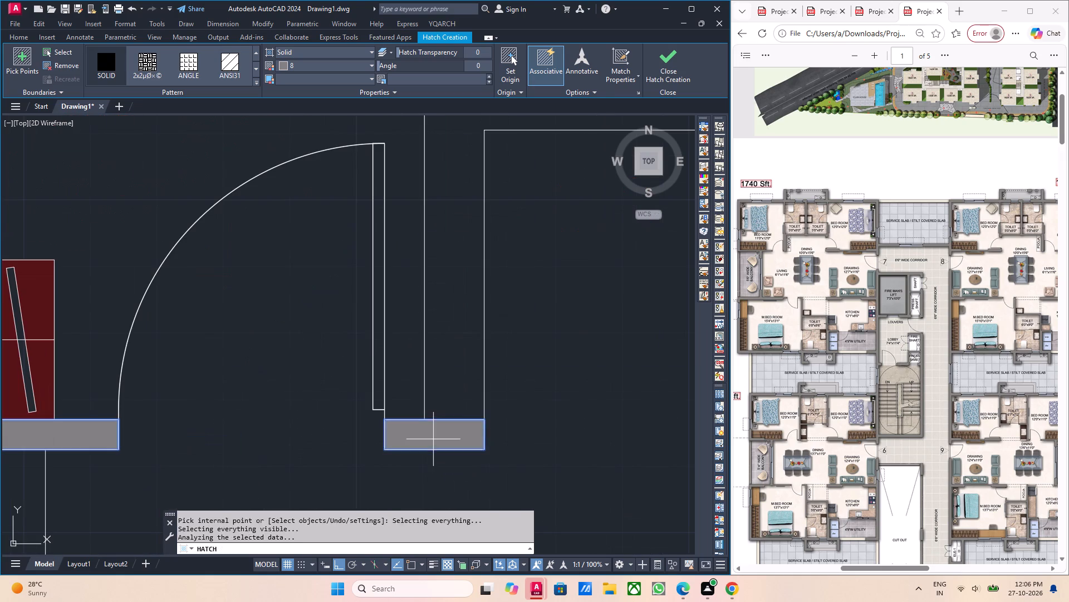
middle_drag(488, 430, 470, 559)
scroll(440, 446, down, 2)
click(440, 445)
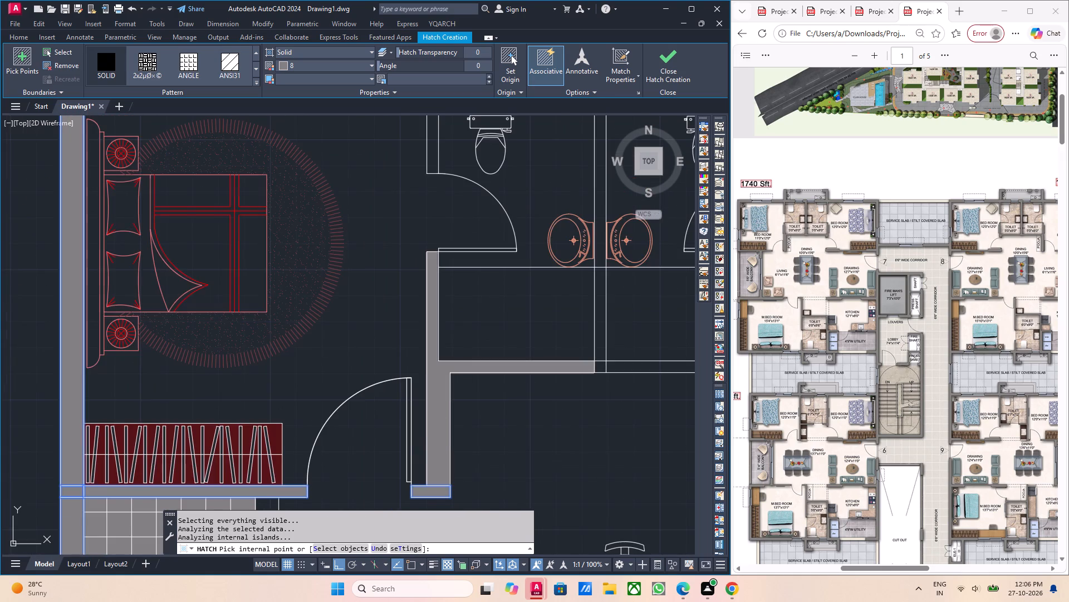
Fill the short wall above the left toilet's door and the full partition between the two upper toilets.
scroll(447, 435, down, 2)
middle_drag(516, 441, 507, 488)
scroll(450, 387, up, 3)
click(380, 333)
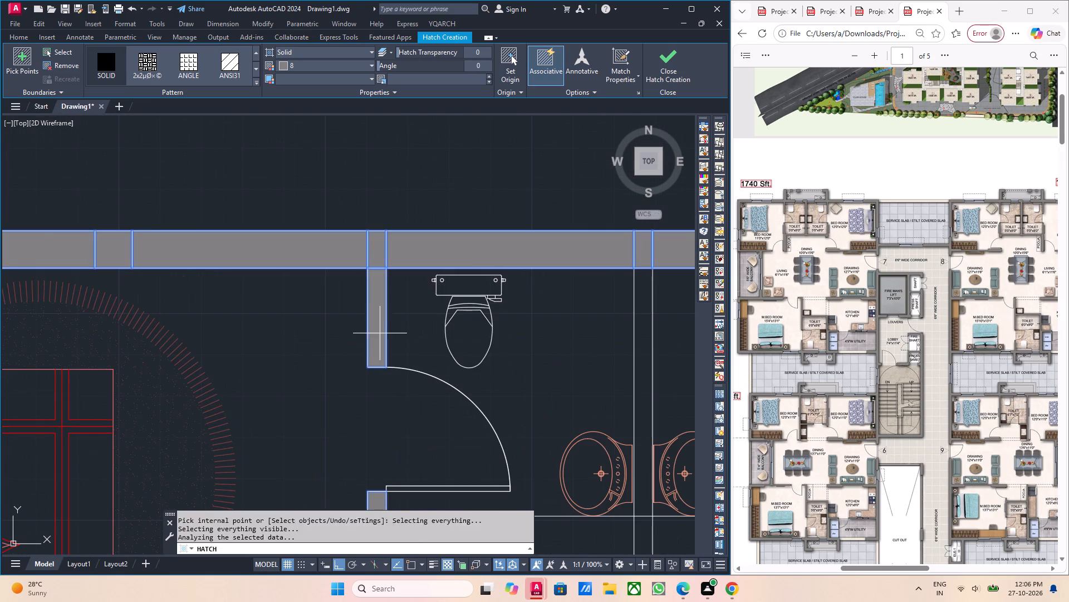
scroll(411, 340, down, 2)
scroll(507, 365, up, 1)
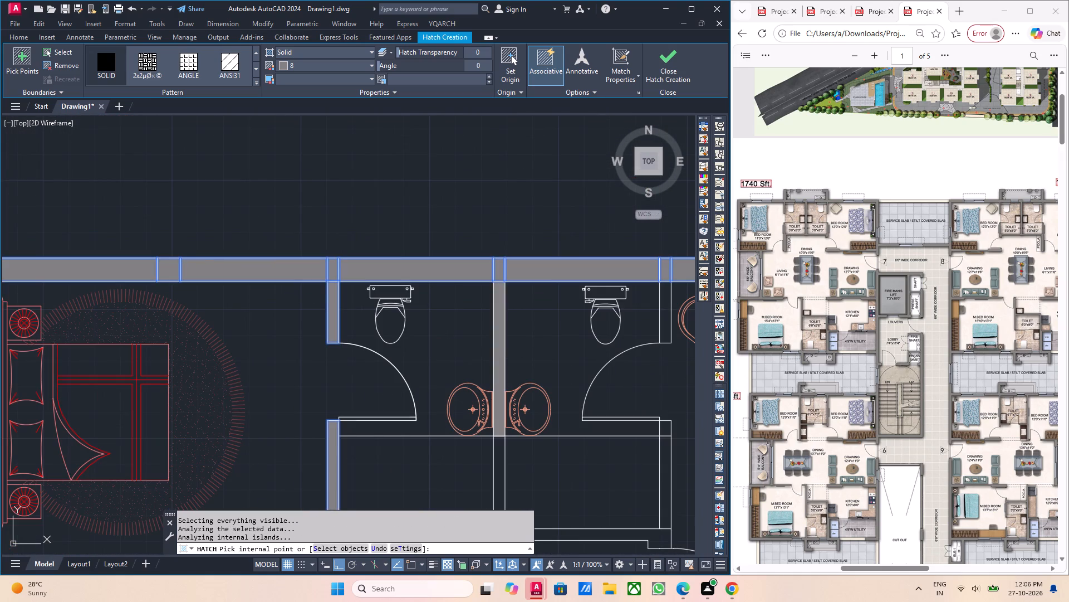
click(498, 351)
click(496, 453)
Fill the partition junction and the horizontal wall below the right upper toilet, including its end return.
scroll(497, 454, down, 2)
middle_drag(513, 480, 493, 410)
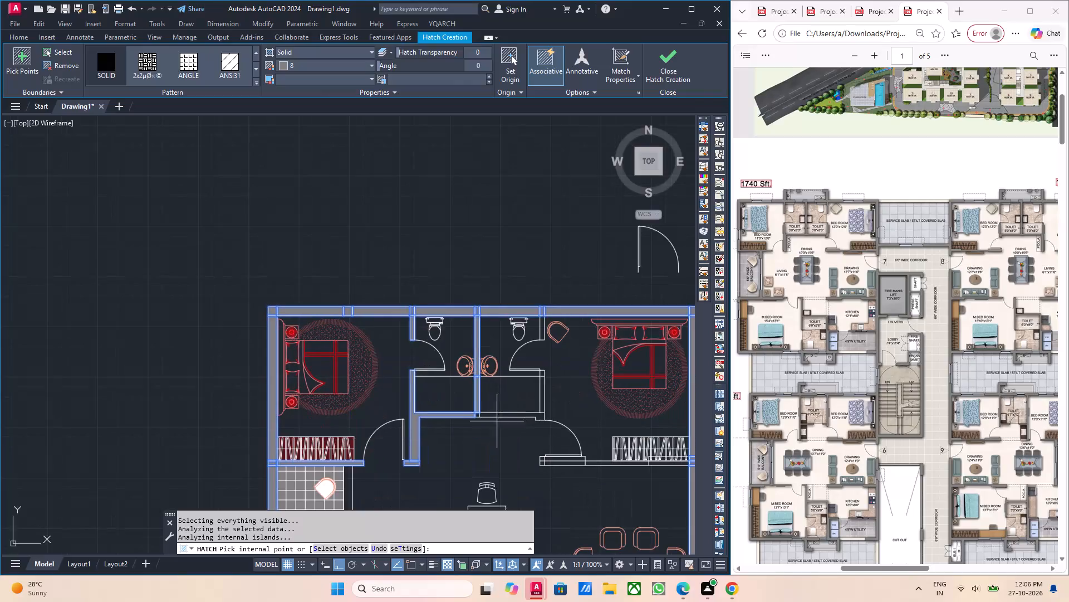
scroll(502, 436, up, 3)
click(396, 361)
click(460, 353)
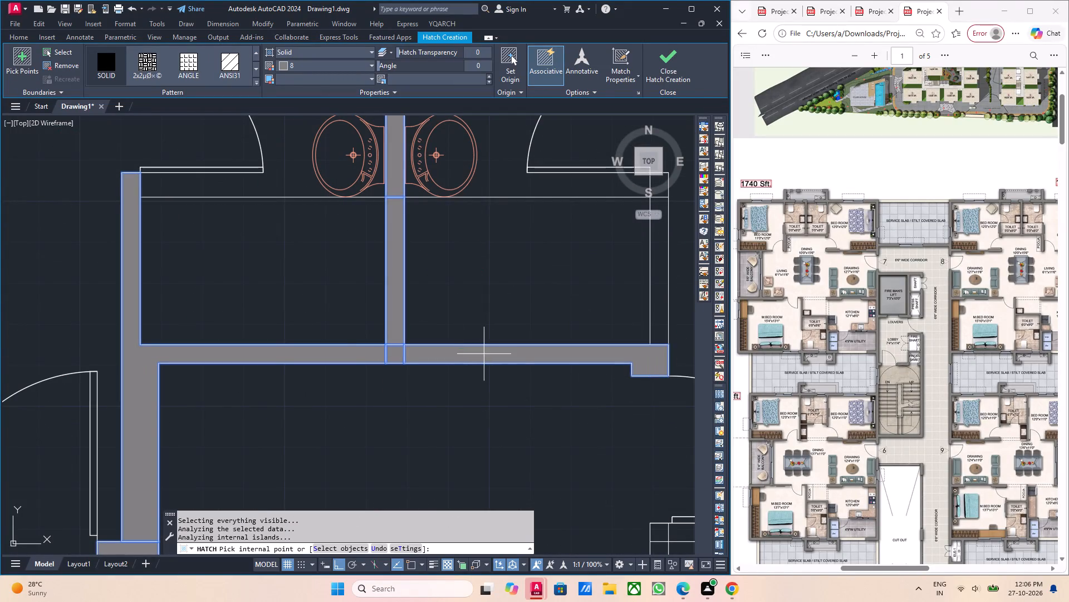
Fill the vertical wall between the right upper toilet and the upper-right bedroom, above and below the toilet door.
scroll(498, 366, down, 2)
middle_drag(582, 396, 577, 421)
scroll(547, 356, up, 1)
click(562, 347)
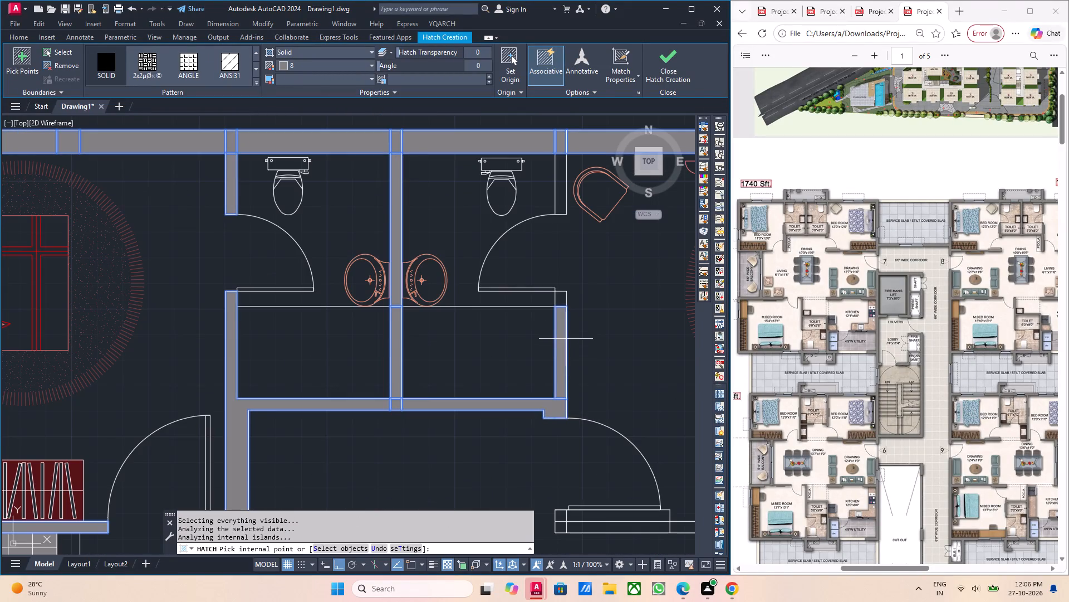
middle_drag(568, 352, 568, 424)
click(562, 266)
scroll(586, 274, down, 2)
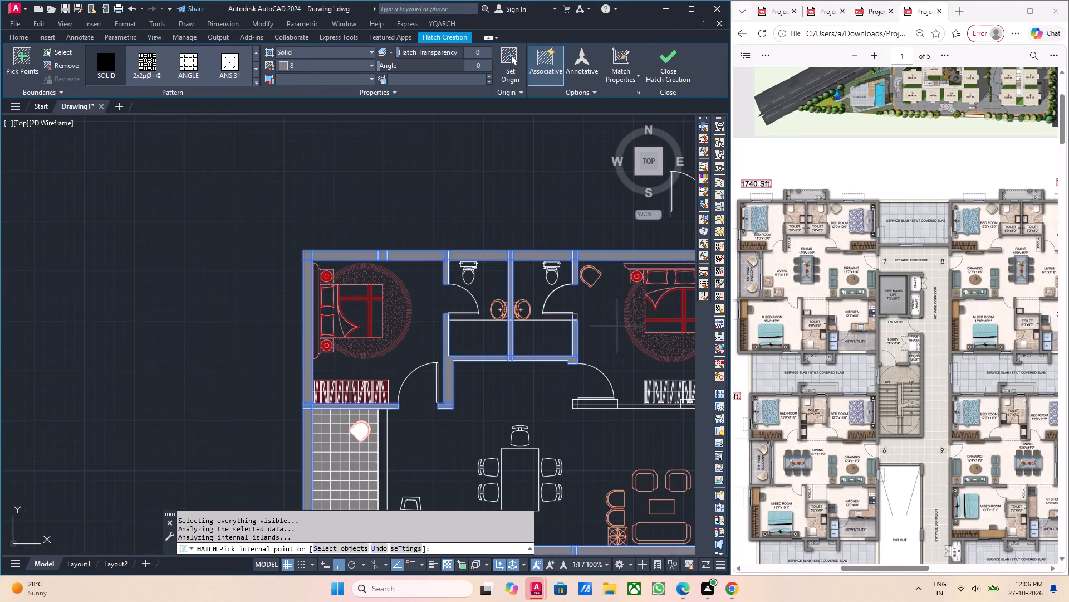
middle_drag(614, 327, 447, 321)
scroll(520, 334, up, 1)
middle_drag(516, 336, 495, 336)
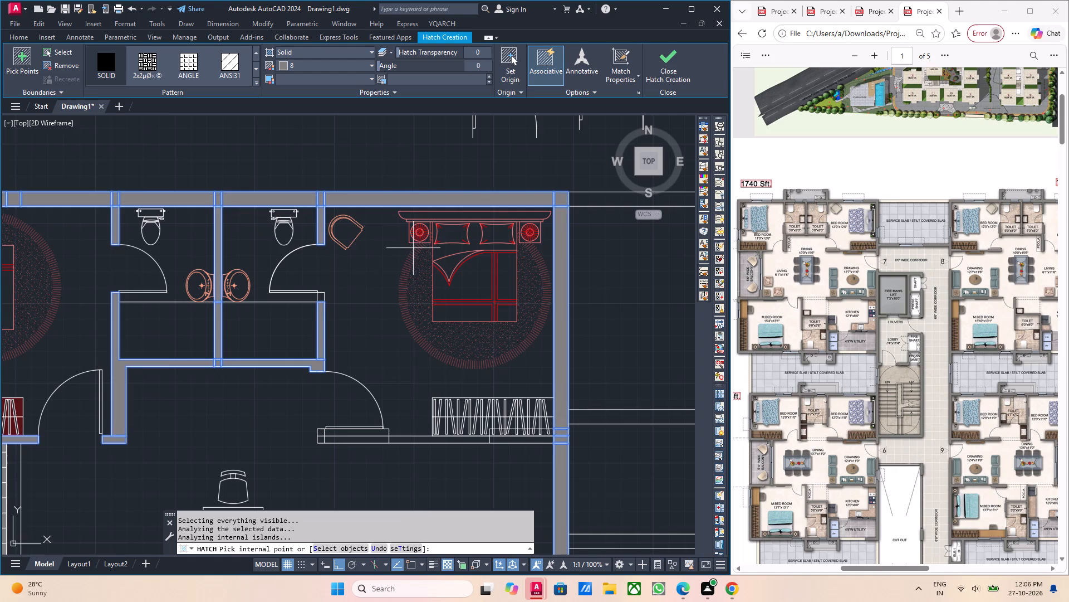
scroll(327, 294, up, 3)
click(312, 306)
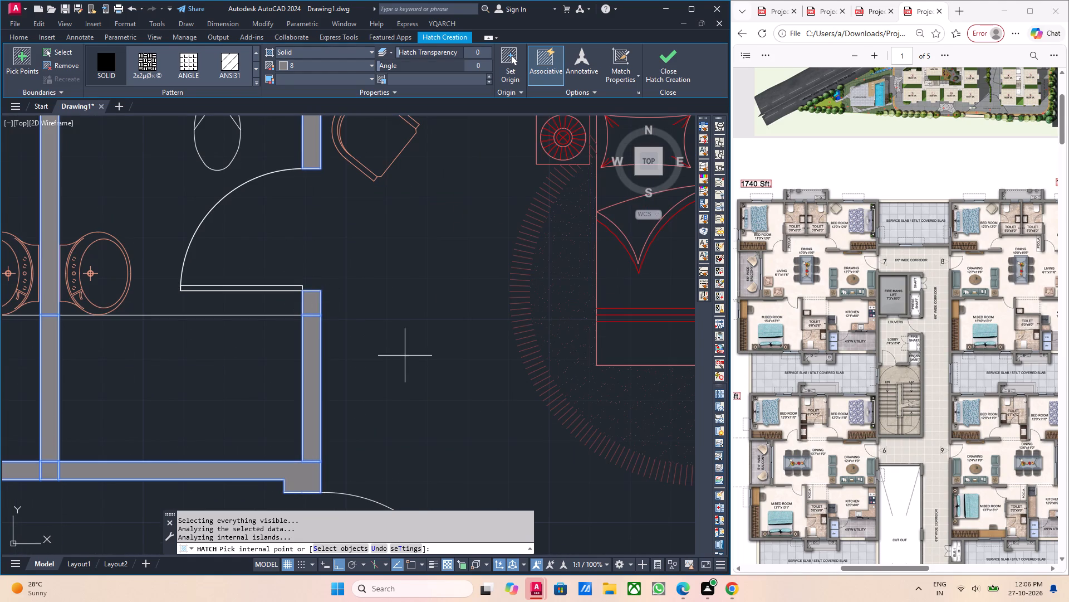
key(Escape)
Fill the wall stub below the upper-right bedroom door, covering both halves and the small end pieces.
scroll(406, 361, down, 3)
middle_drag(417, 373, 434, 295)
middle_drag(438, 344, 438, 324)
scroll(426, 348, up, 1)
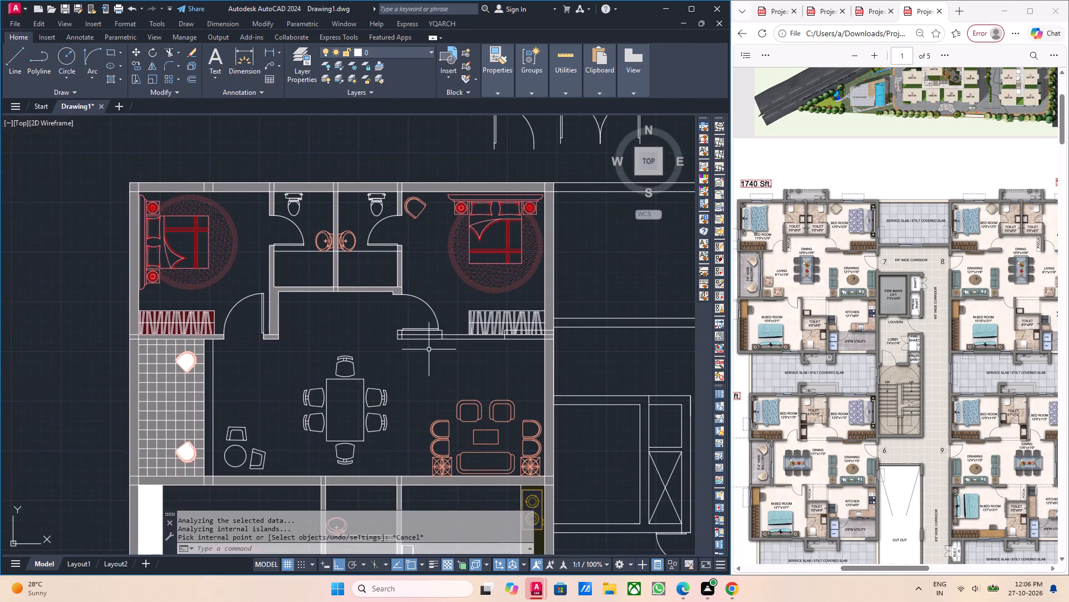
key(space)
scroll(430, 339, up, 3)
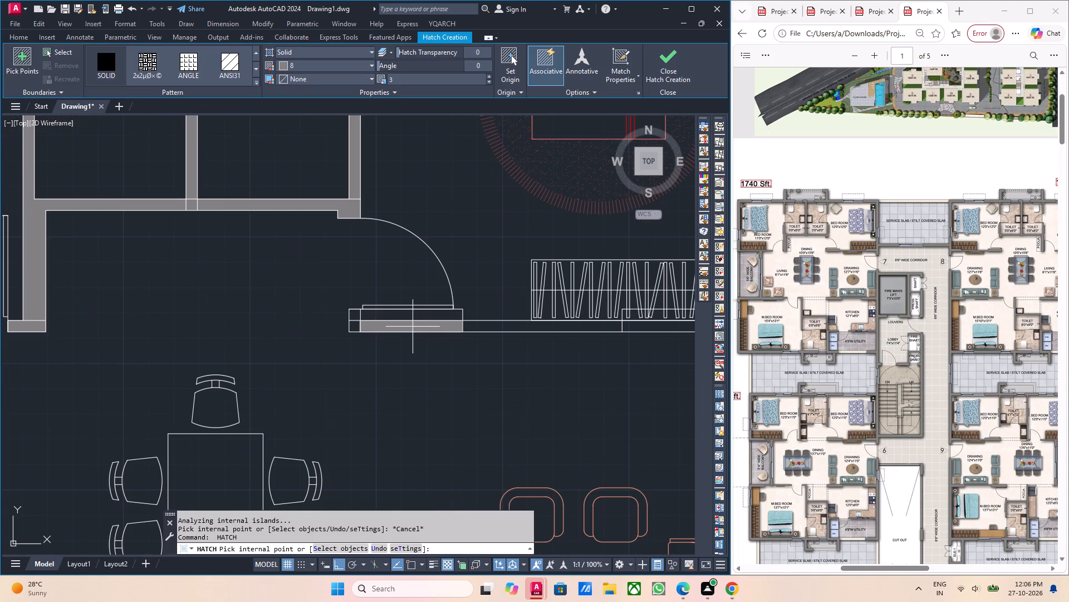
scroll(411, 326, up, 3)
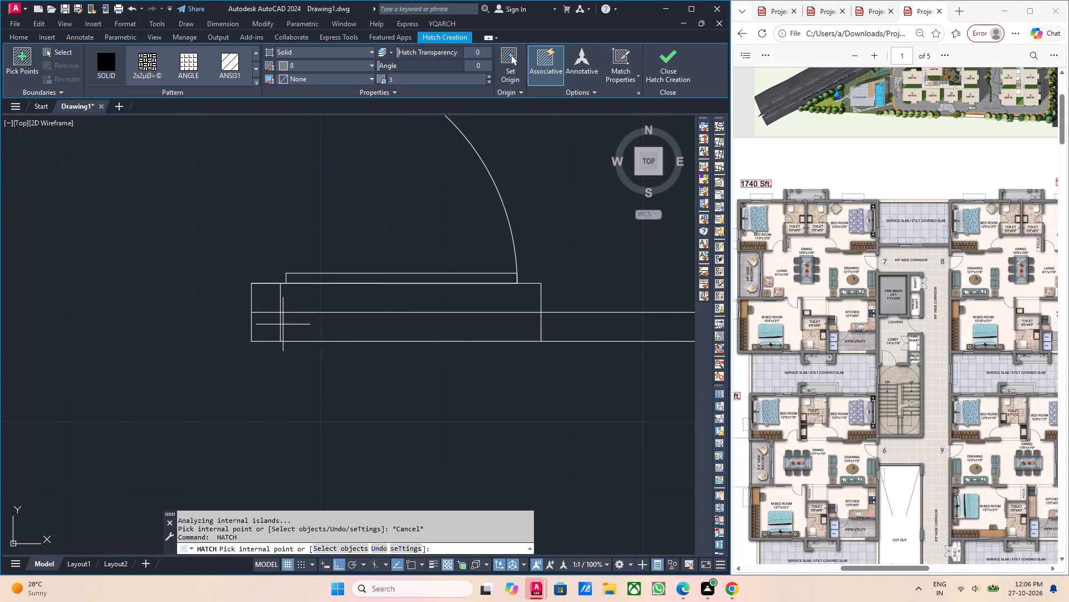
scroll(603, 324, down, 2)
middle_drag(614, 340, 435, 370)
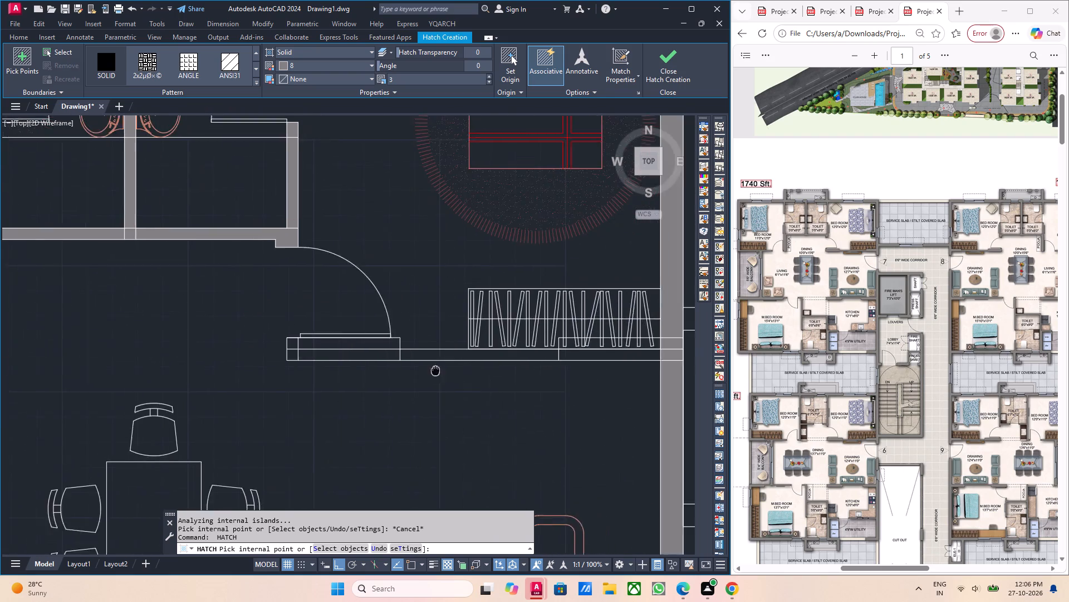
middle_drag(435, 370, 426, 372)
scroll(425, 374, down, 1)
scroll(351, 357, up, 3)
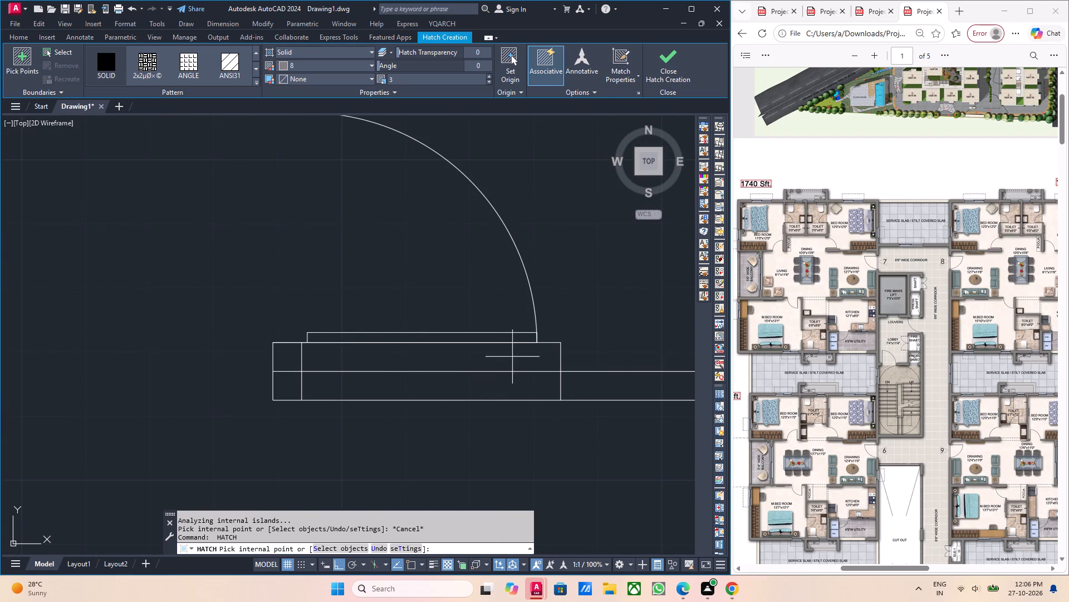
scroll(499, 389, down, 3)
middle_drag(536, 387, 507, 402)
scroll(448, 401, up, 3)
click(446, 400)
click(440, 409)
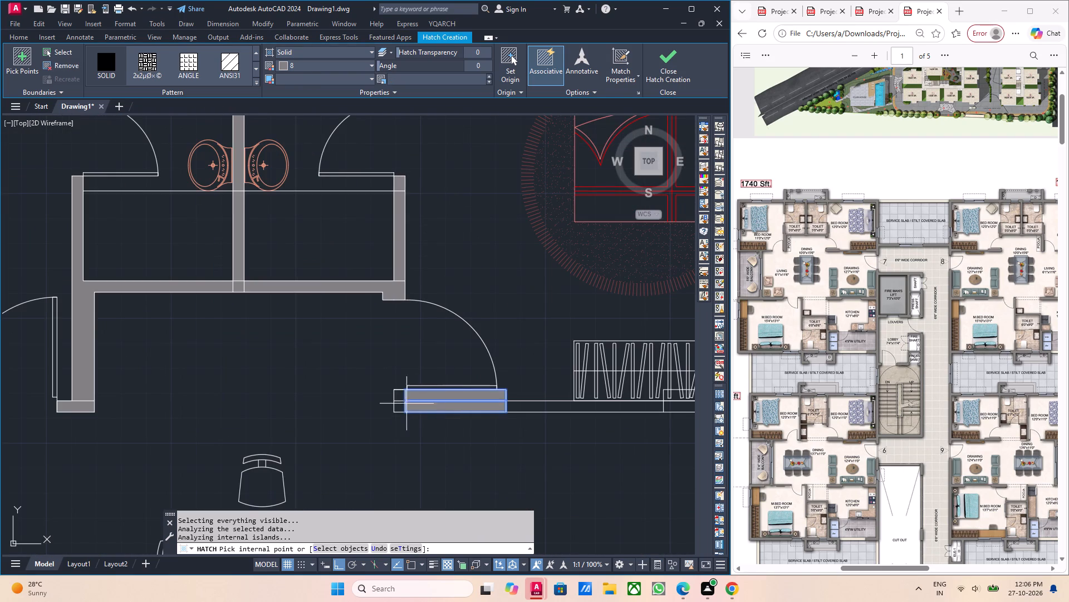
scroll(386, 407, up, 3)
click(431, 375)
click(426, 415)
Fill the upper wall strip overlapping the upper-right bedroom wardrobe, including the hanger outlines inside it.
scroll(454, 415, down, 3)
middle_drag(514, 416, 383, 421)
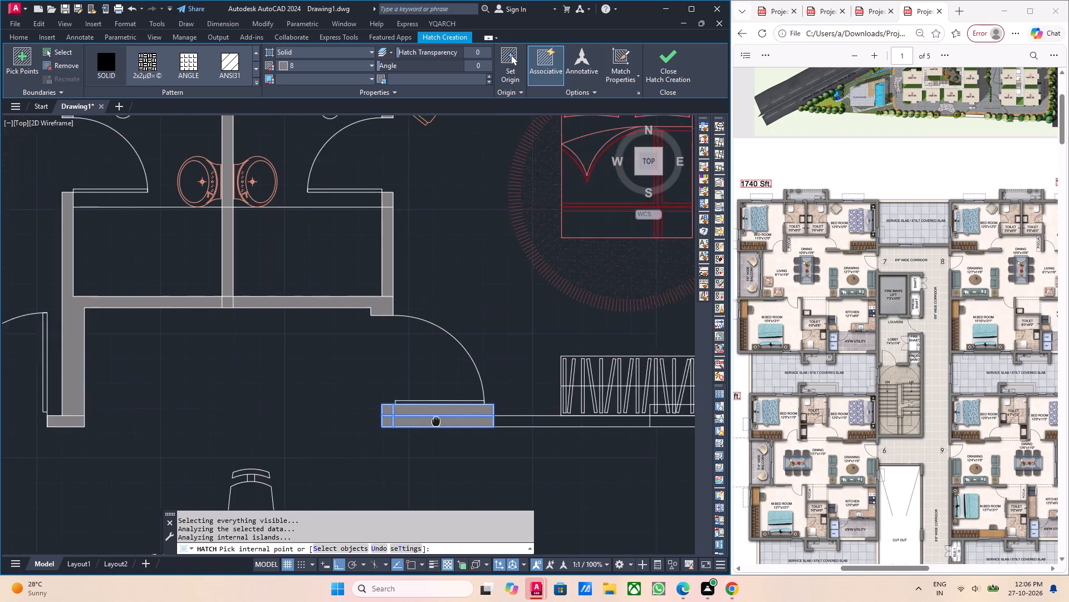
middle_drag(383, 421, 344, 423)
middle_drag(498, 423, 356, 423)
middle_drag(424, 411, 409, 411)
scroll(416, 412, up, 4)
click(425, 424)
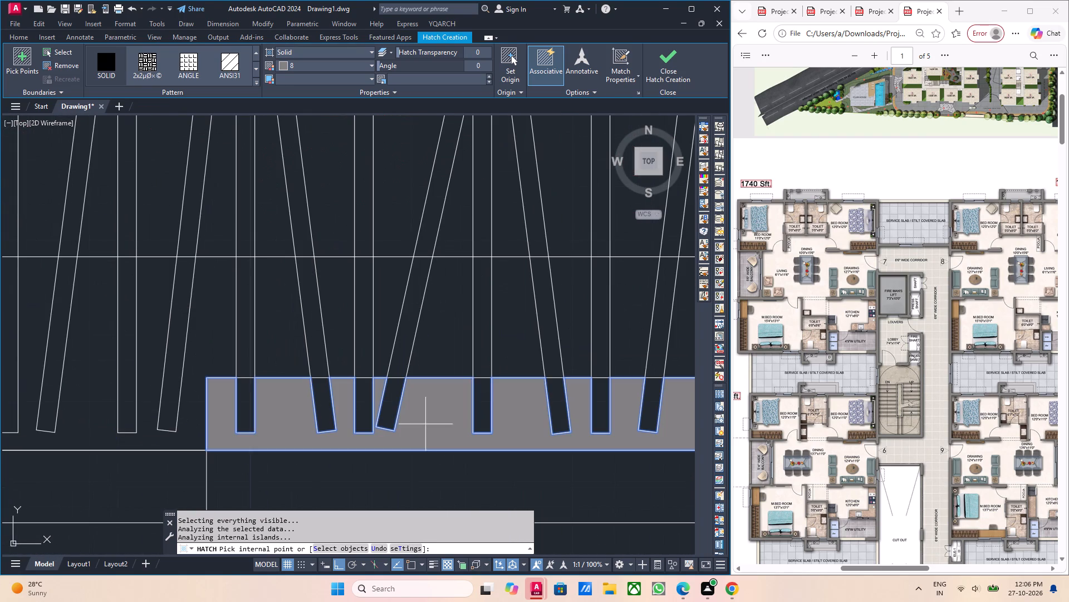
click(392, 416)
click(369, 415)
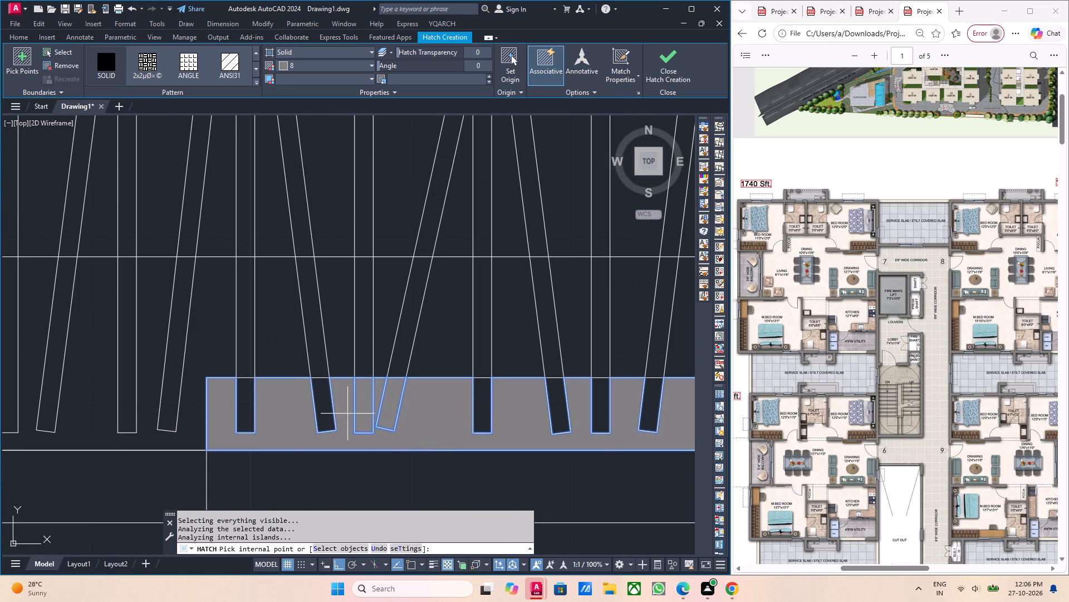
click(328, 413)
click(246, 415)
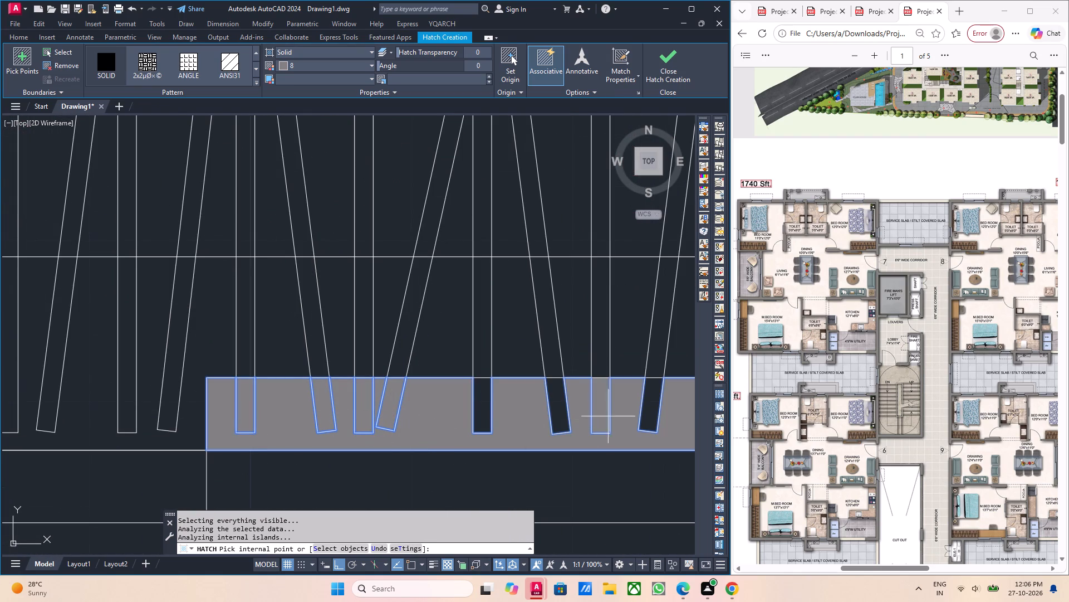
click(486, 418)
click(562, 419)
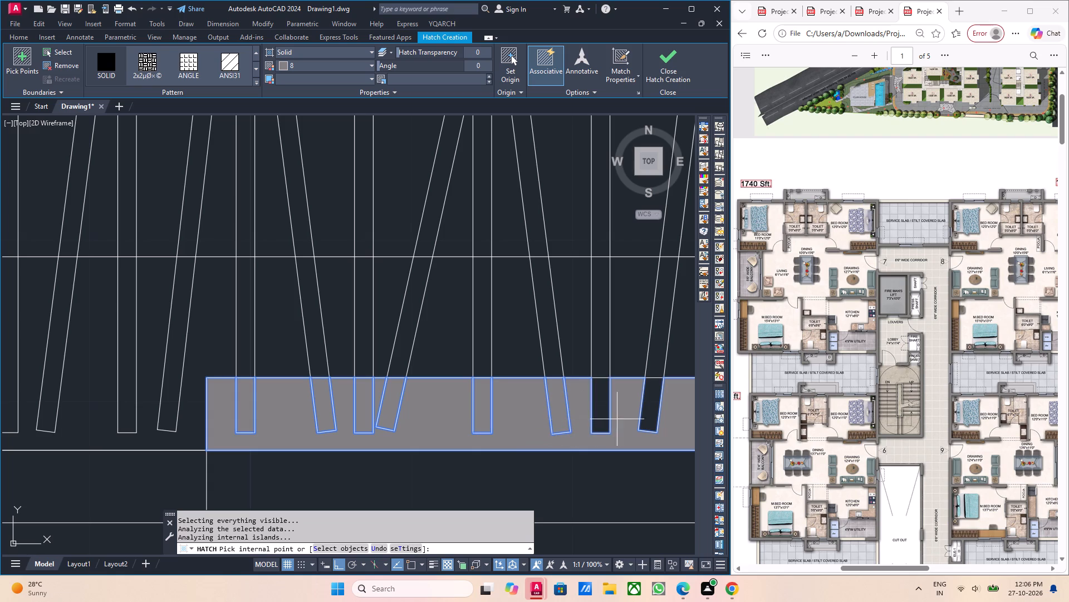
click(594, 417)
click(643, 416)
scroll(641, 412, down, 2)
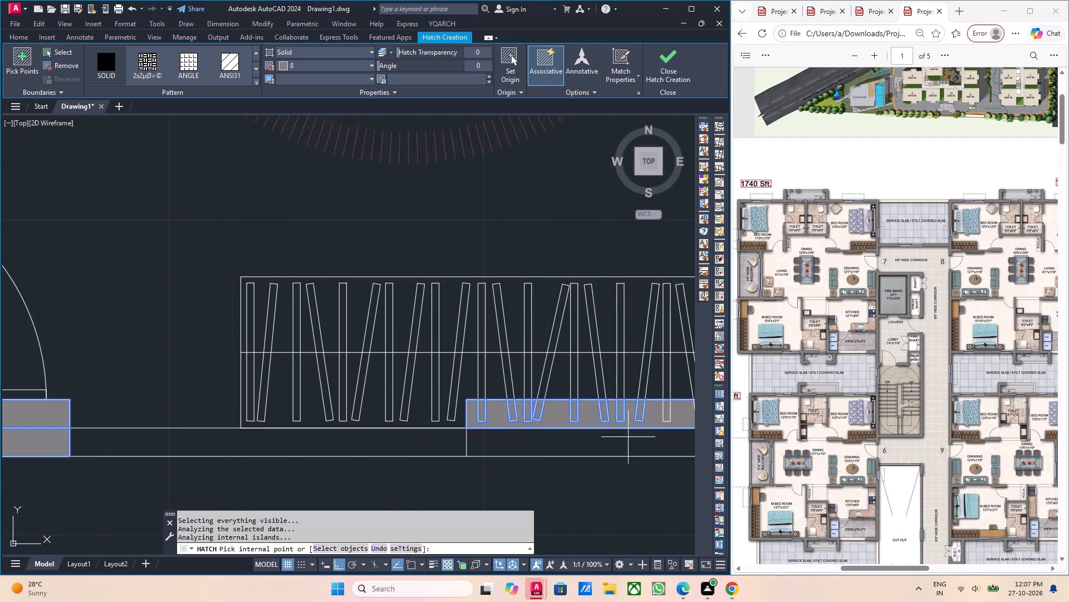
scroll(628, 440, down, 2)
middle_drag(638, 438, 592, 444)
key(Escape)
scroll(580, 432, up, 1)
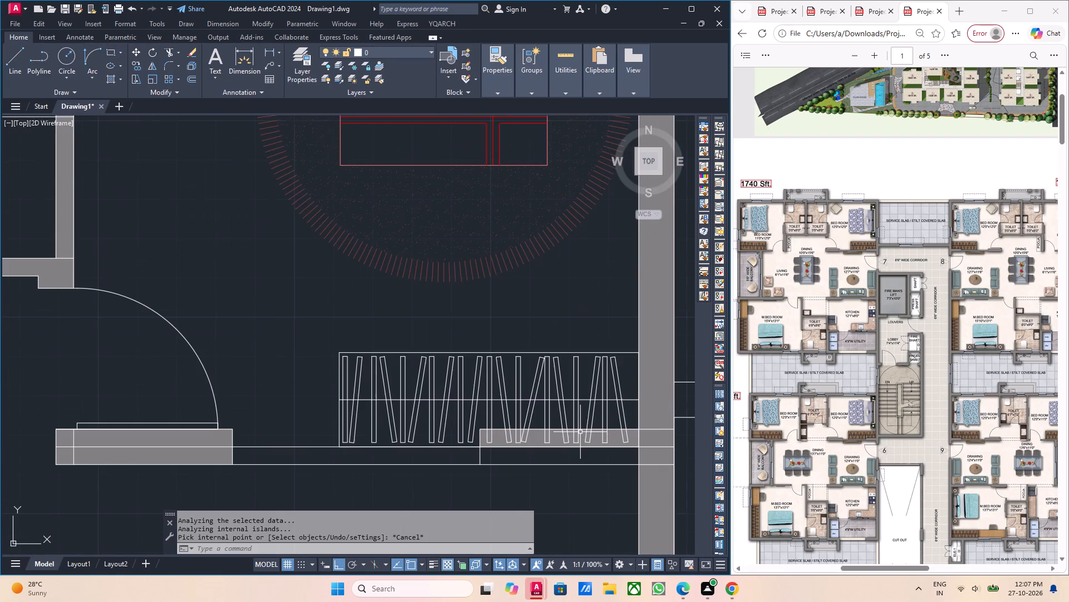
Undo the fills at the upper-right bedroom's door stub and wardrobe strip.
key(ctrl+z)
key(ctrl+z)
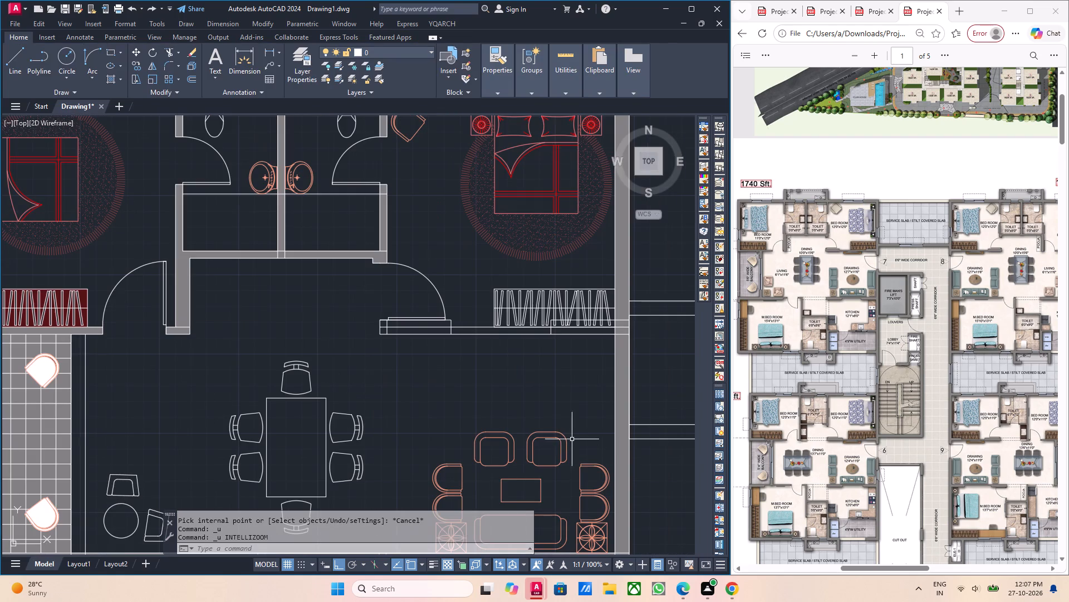
Trim the upper-right bedroom's wardrobe hanger lines where they extend into the wall strip below.
scroll(591, 344, up, 3)
middle_drag(596, 341, 567, 418)
scroll(567, 418, up, 1)
key(Escape)
middle_drag(613, 386, 531, 472)
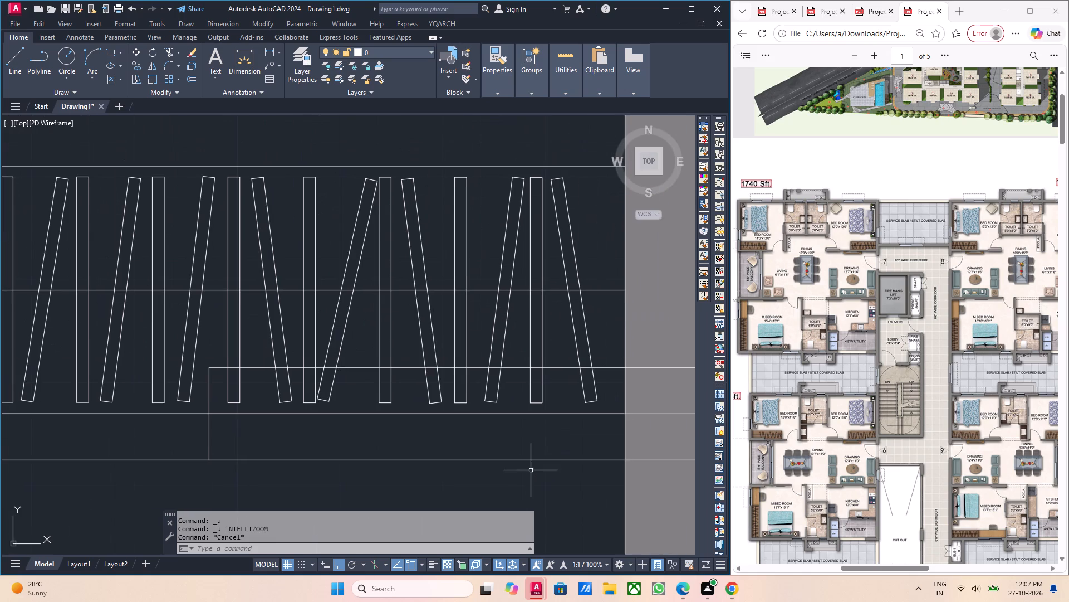
key(t)
key(r)
key(Return)
scroll(552, 453, up, 2)
scroll(575, 443, down, 2)
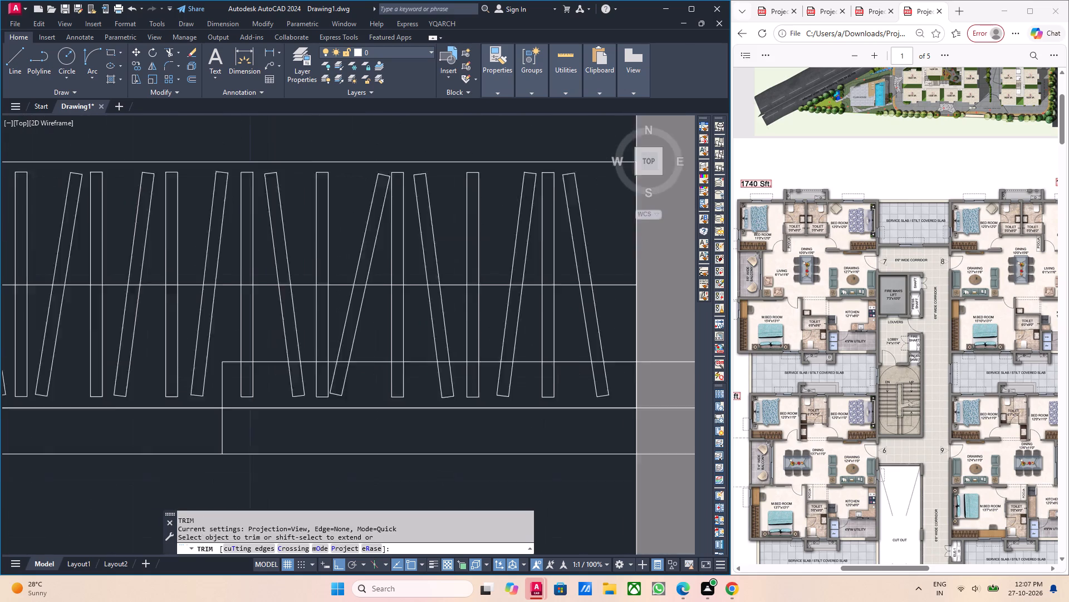
scroll(575, 443, down, 1)
middle_click(594, 434)
click(597, 409)
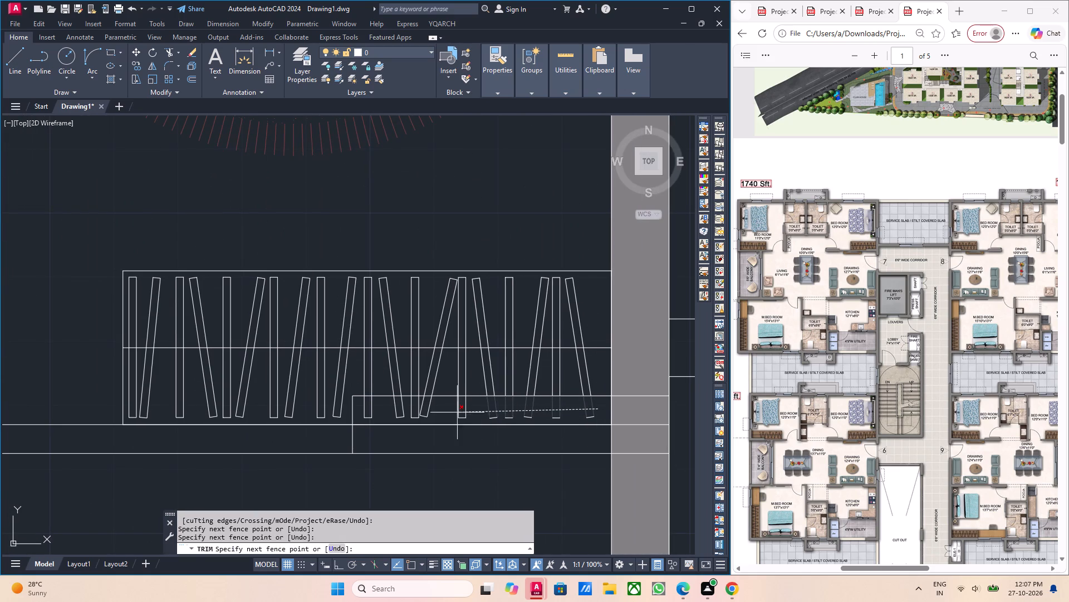
click(368, 406)
click(365, 413)
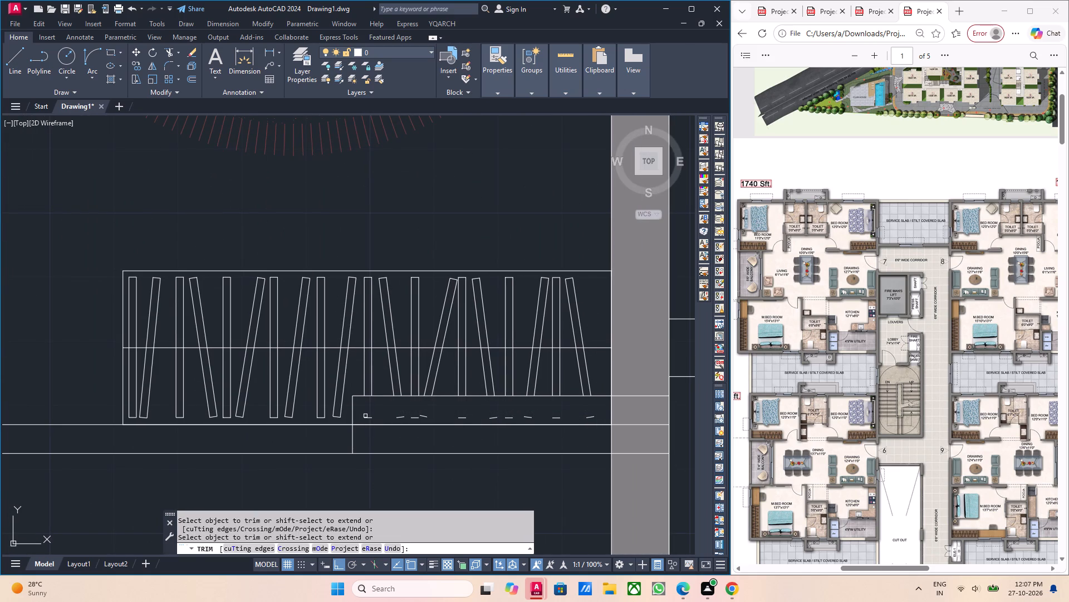
click(370, 417)
Trim the leftover hanger end pieces from the wall strip below the upper-right wardrobe, at the end nearest the outer wall.
scroll(524, 428, up, 2)
middle_drag(563, 426, 459, 431)
scroll(500, 435, down, 2)
scroll(534, 428, up, 2)
click(540, 429)
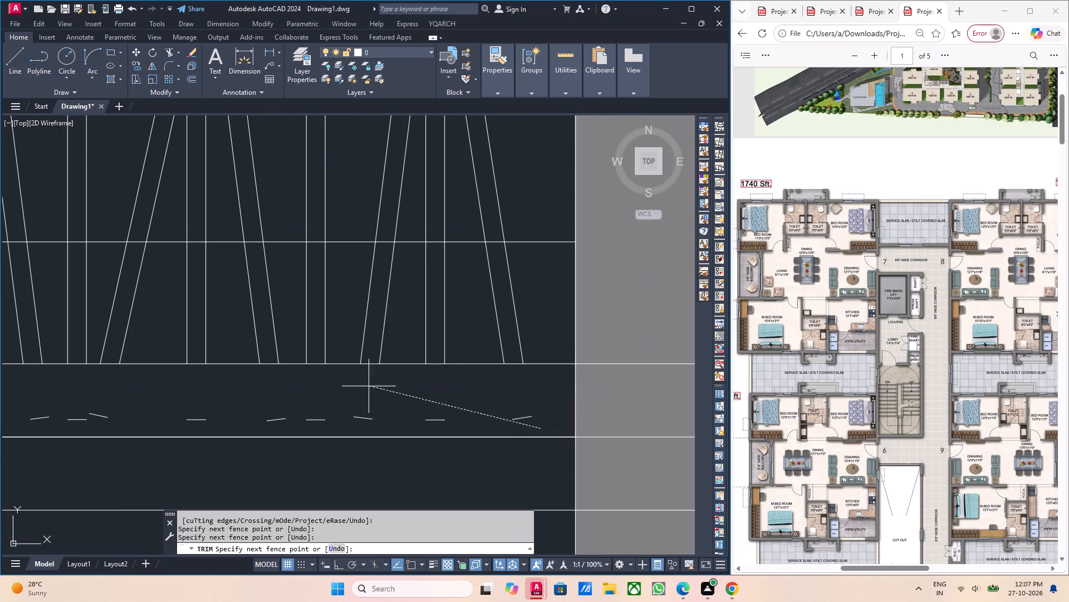
click(339, 402)
click(551, 424)
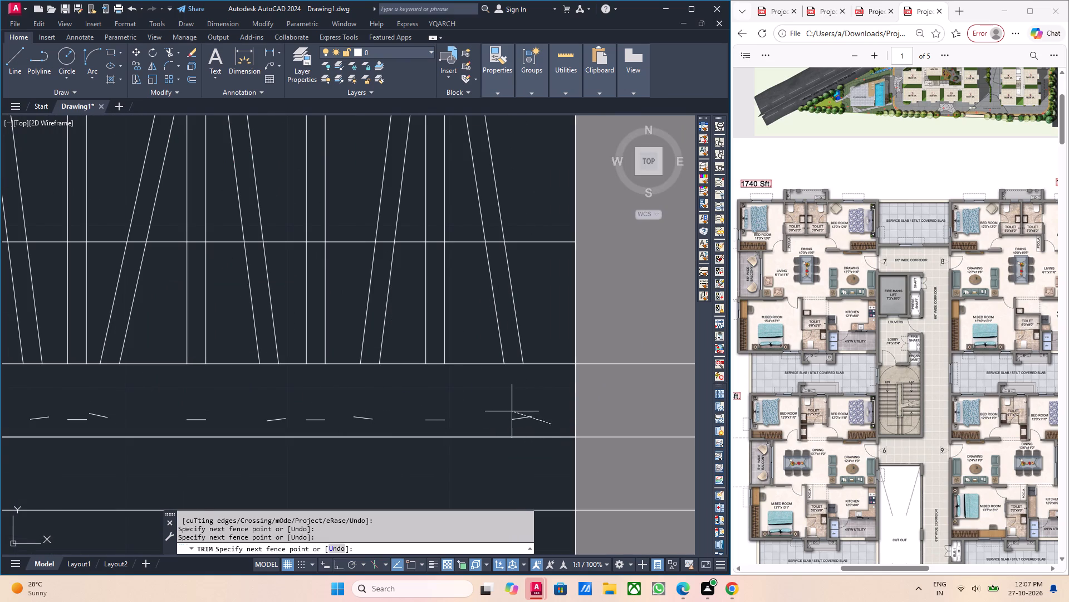
click(509, 415)
click(438, 419)
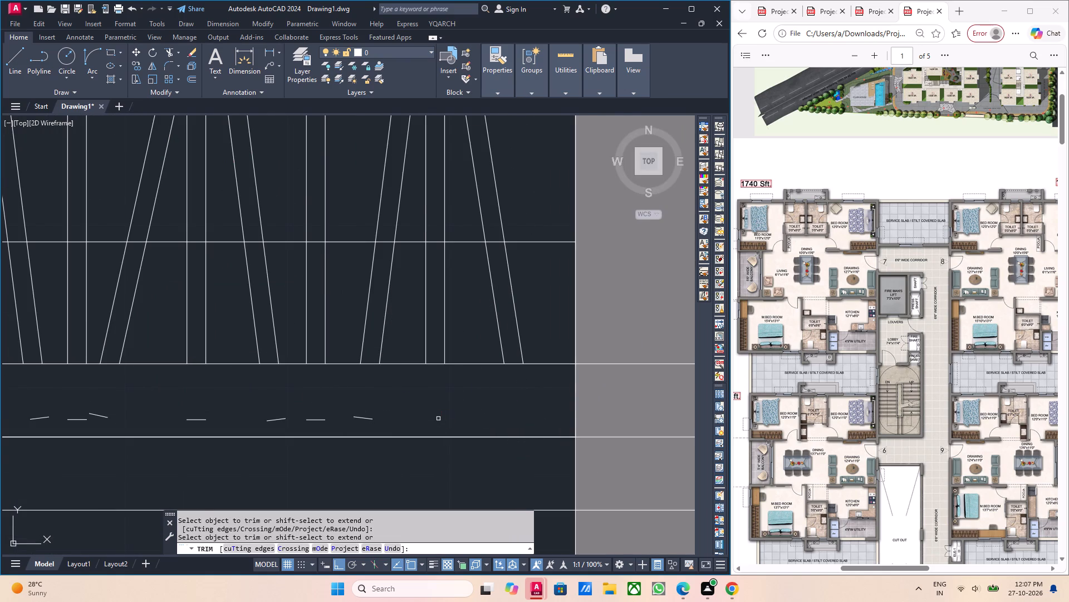
Trim the leftover hanger end pieces from the middle part of the wall strip below the upper-right wardrobe.
scroll(436, 413, down, 1)
middle_drag(426, 411, 581, 423)
scroll(580, 436, up, 3)
middle_drag(552, 424, 681, 426)
drag(580, 434, 578, 421)
click(540, 367)
drag(504, 433, 430, 408)
click(416, 399)
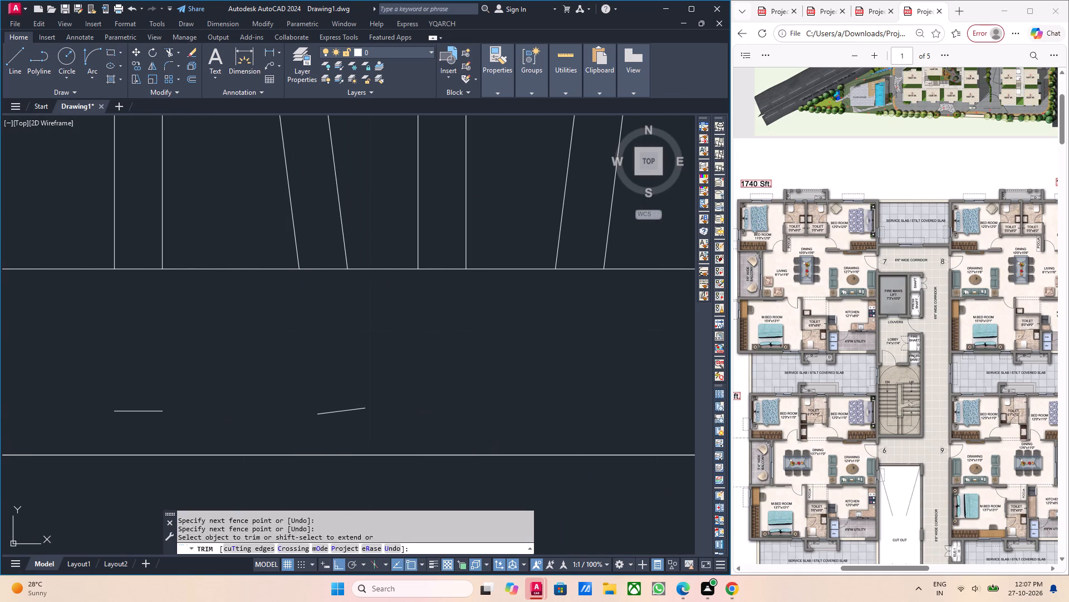
middle_drag(408, 417, 613, 417)
click(537, 409)
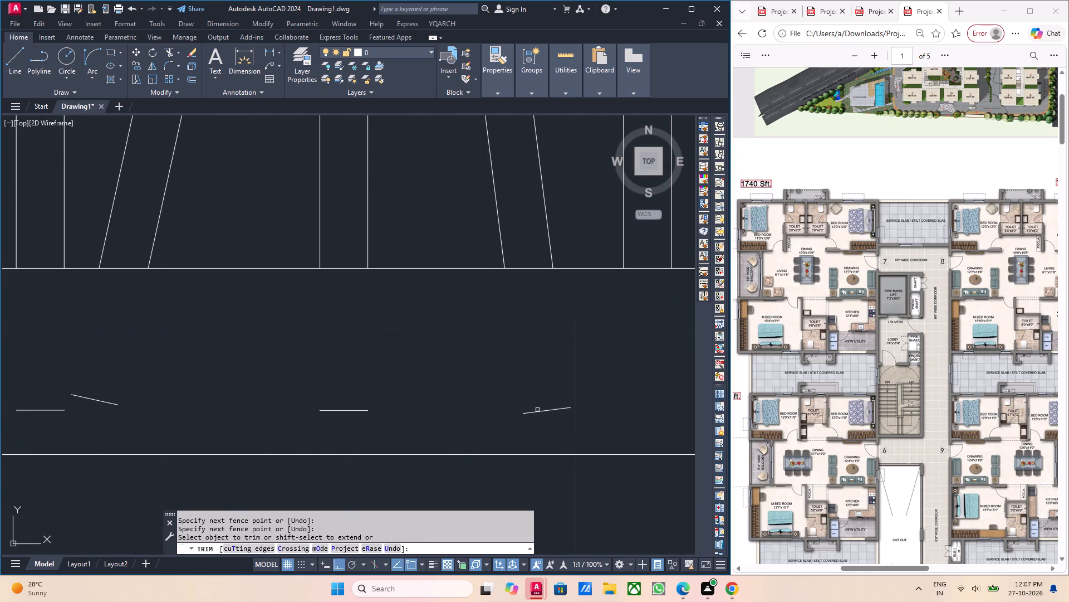
drag(537, 415, 538, 410)
click(534, 404)
middle_drag(403, 422, 577, 411)
scroll(522, 410, down, 3)
click(524, 410)
click(521, 399)
Trim the last three hanger end pieces at the door-side end of the same wall strip.
scroll(458, 408, up, 3)
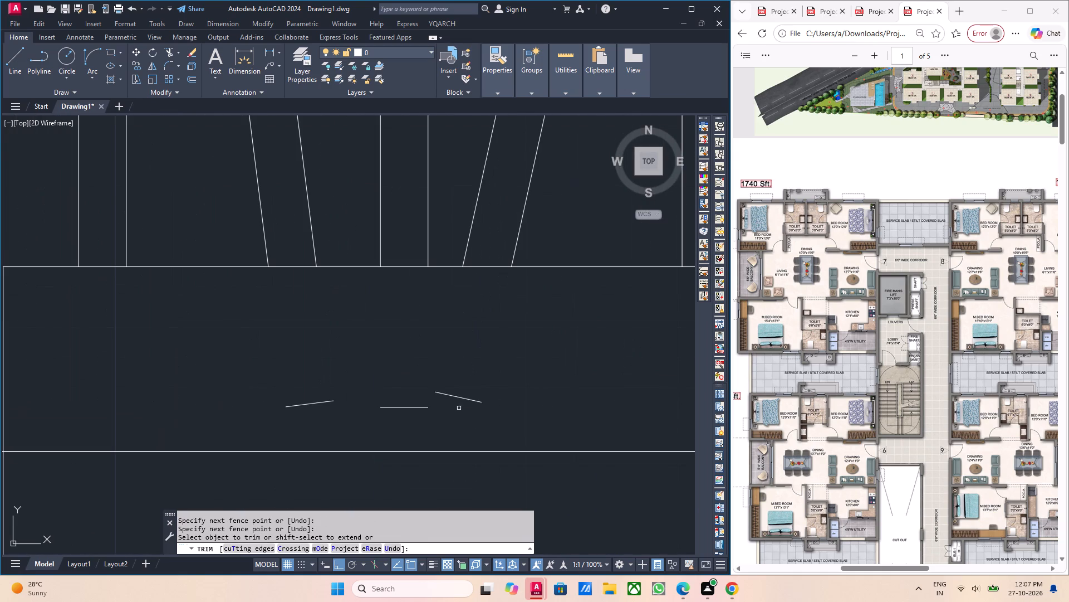
drag(462, 409, 463, 398)
click(460, 385)
drag(419, 421, 406, 409)
click(398, 399)
click(405, 411)
drag(336, 412, 308, 399)
click(306, 395)
Trim the horizontal line running through the wall strip below the upper-right bedroom wardrobe.
scroll(335, 397, down, 4)
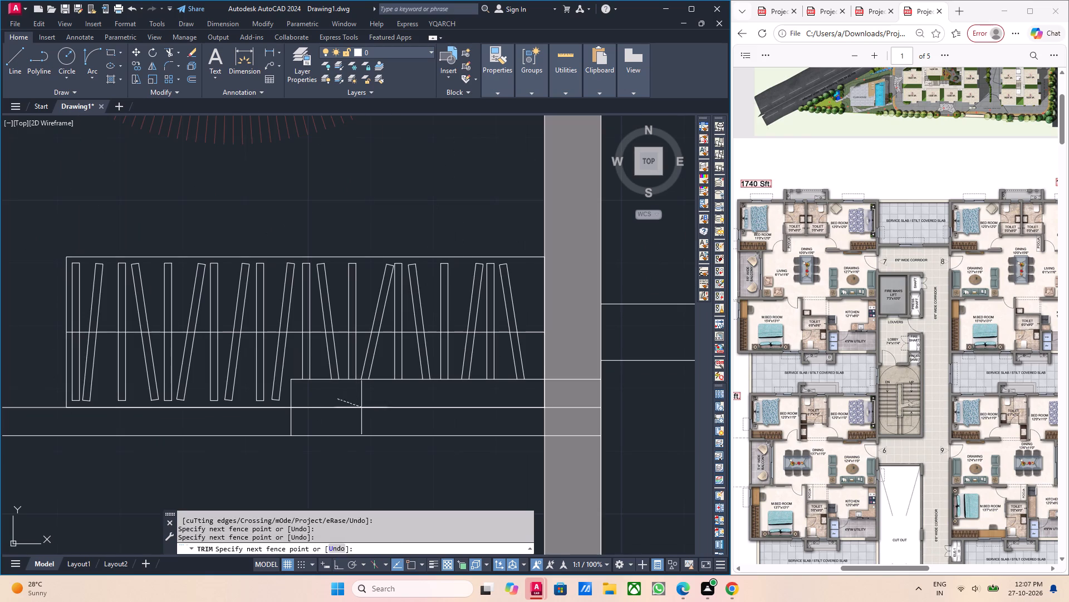
click(366, 421)
scroll(371, 421, down, 2)
middle_drag(360, 419, 406, 419)
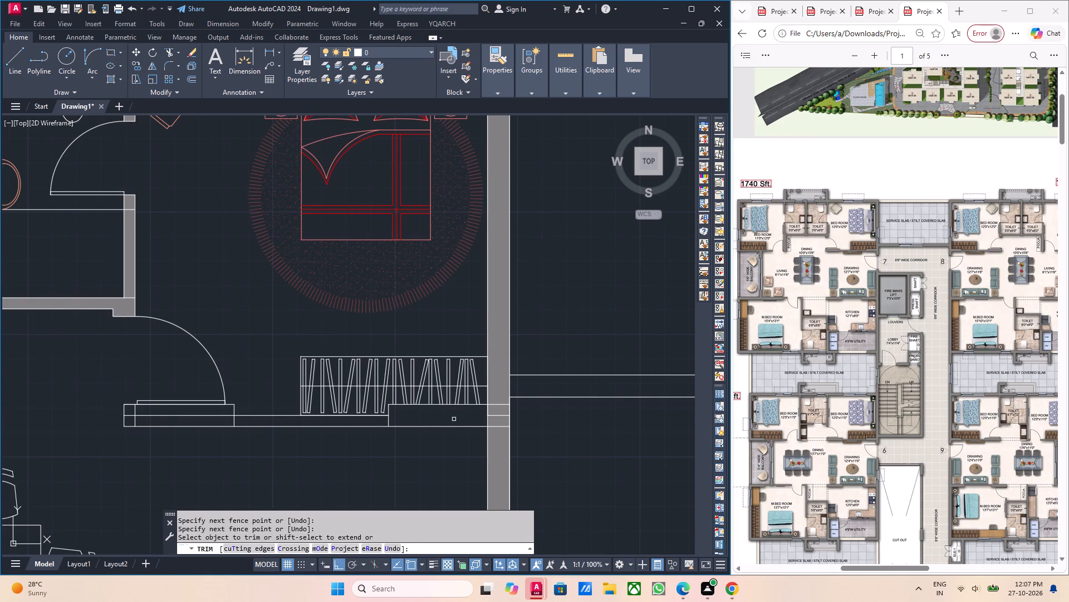
click(454, 419)
click(421, 417)
Trim the horizontal and vertical inner lines from the wall stub below the upper-right bedroom door, leaving a plain rectangle.
scroll(198, 416, up, 3)
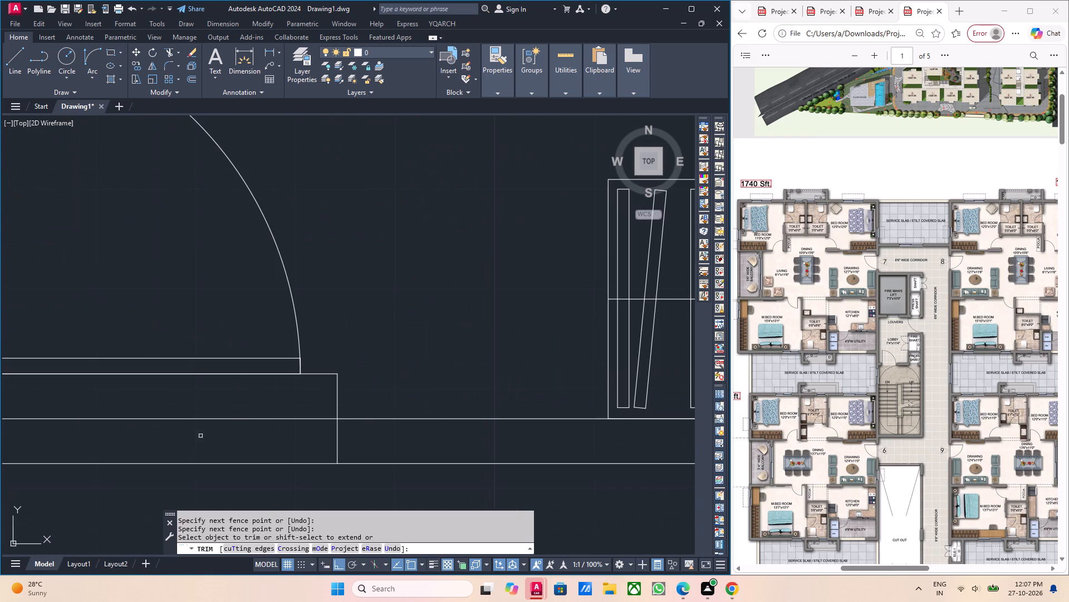
click(200, 438)
click(183, 412)
scroll(185, 413, down, 2)
middle_drag(162, 424, 346, 436)
scroll(288, 428, up, 3)
drag(283, 424, 259, 421)
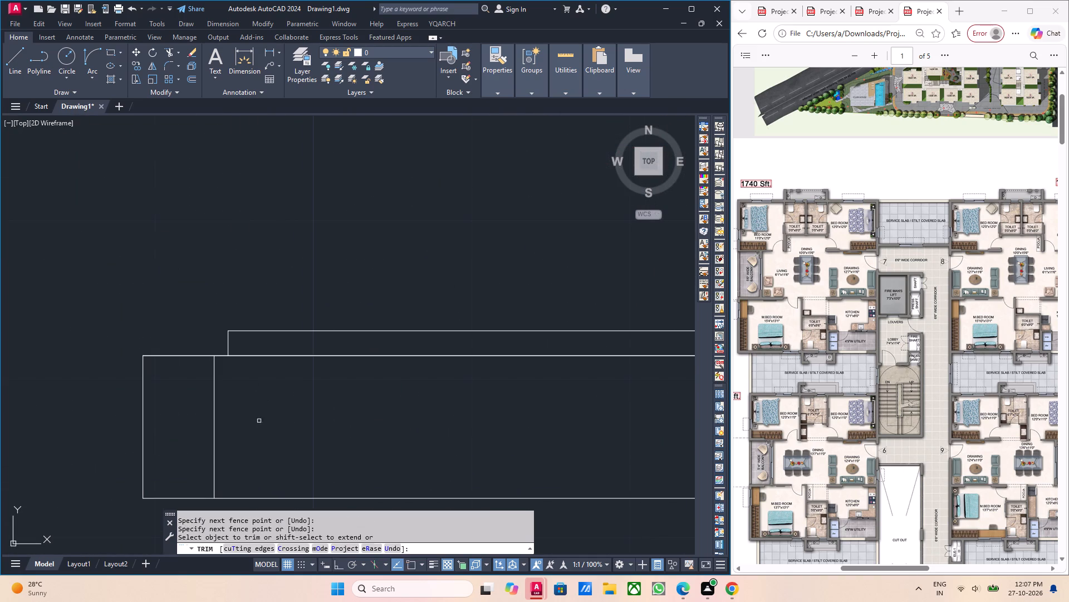
drag(195, 415, 202, 415)
drag(239, 422, 246, 423)
scroll(257, 423, down, 3)
middle_drag(268, 424, 343, 427)
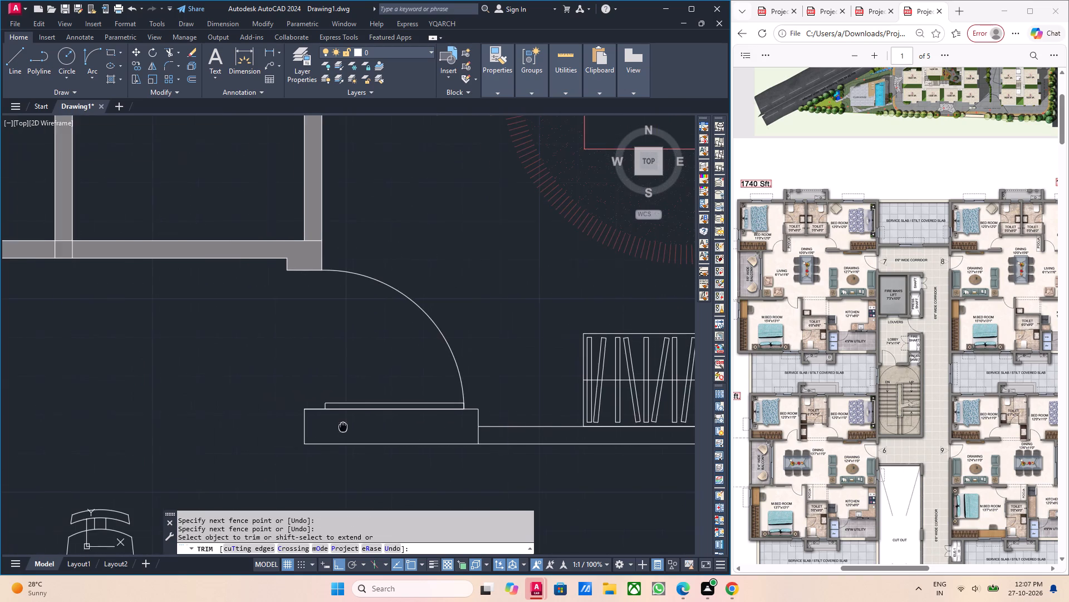
middle_drag(343, 427, 346, 426)
key(Escape)
Fill the door stub, the thin connecting wall and the wardrobe strip of the upper-right bedroom with a Solid hatch in colour 8.
scroll(409, 426, down, 2)
middle_drag(420, 425, 350, 426)
key(h)
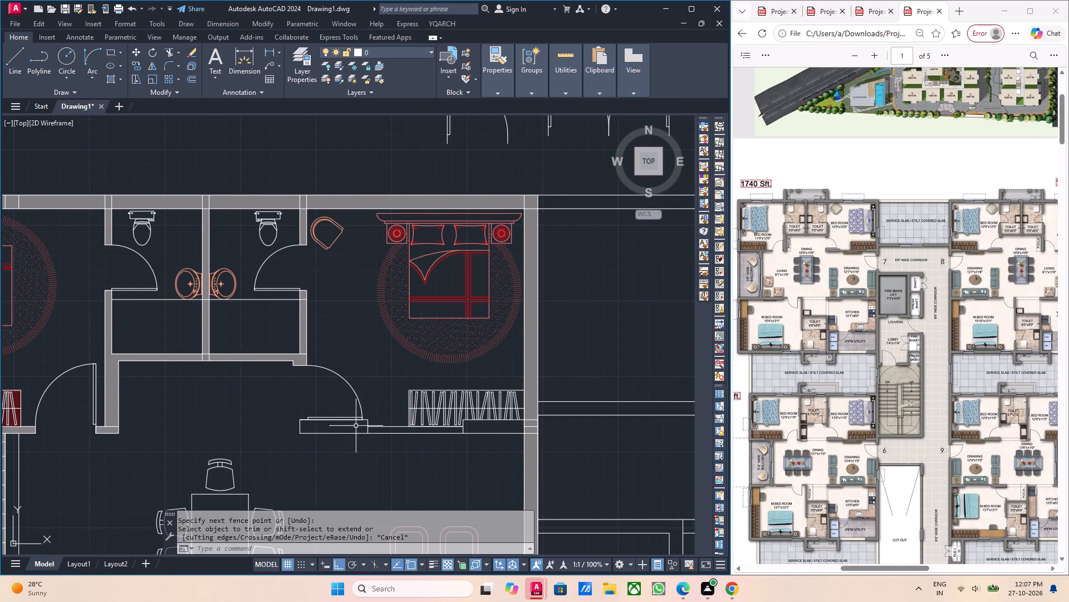
key(Return)
click(339, 426)
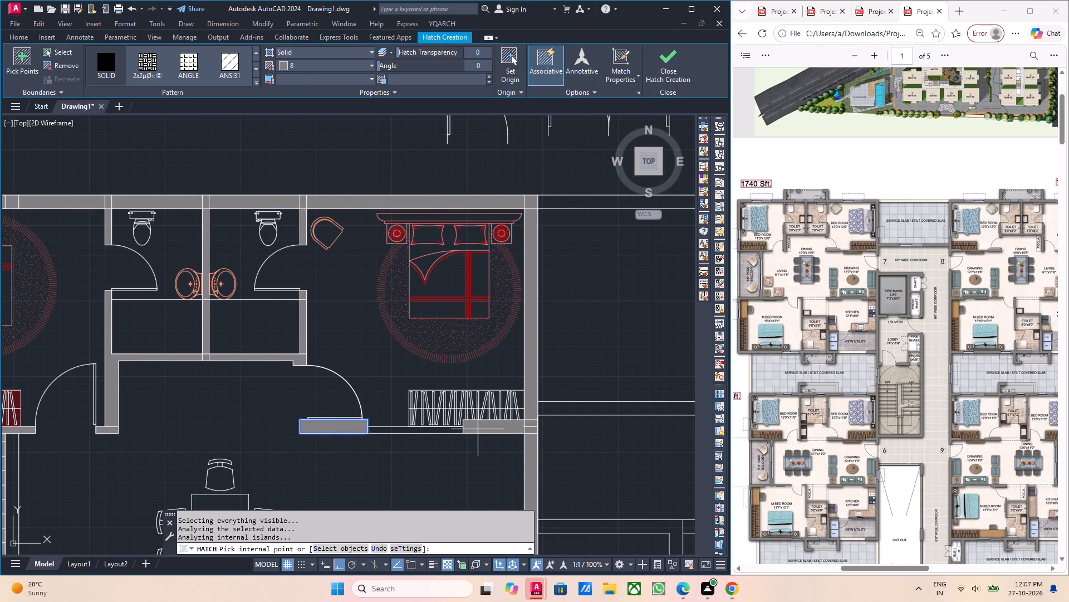
click(479, 429)
scroll(447, 435, up, 2)
click(391, 421)
middle_drag(486, 445, 413, 484)
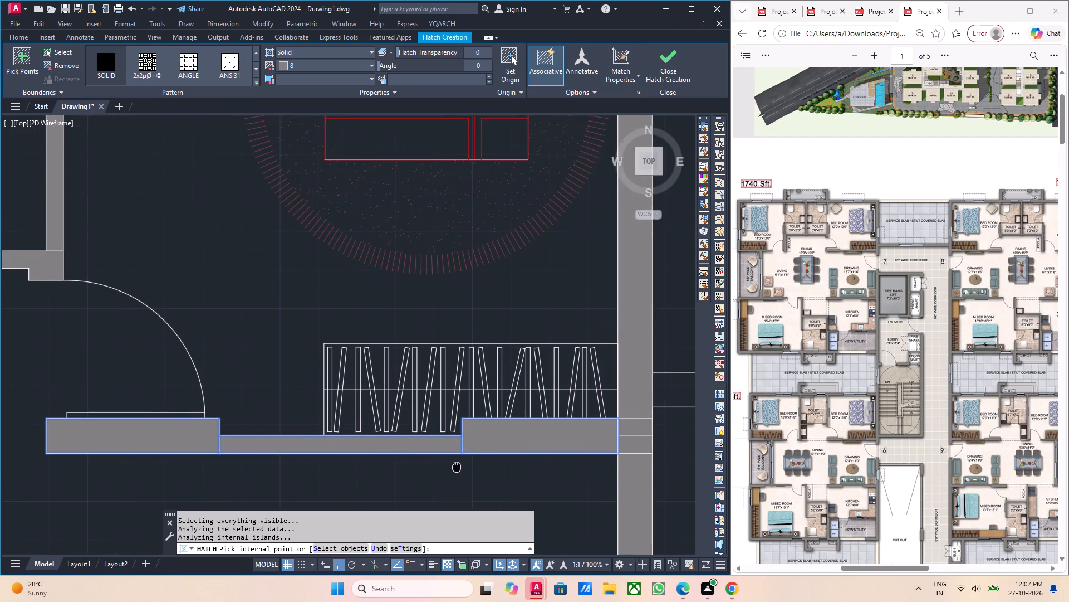
middle_drag(413, 484, 408, 486)
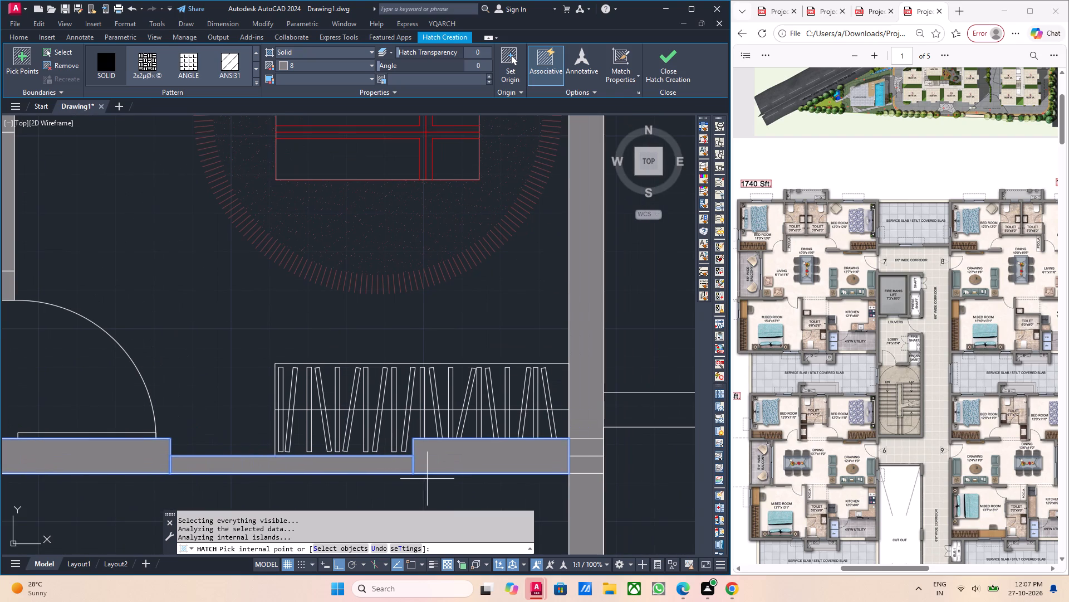
scroll(444, 479, down, 2)
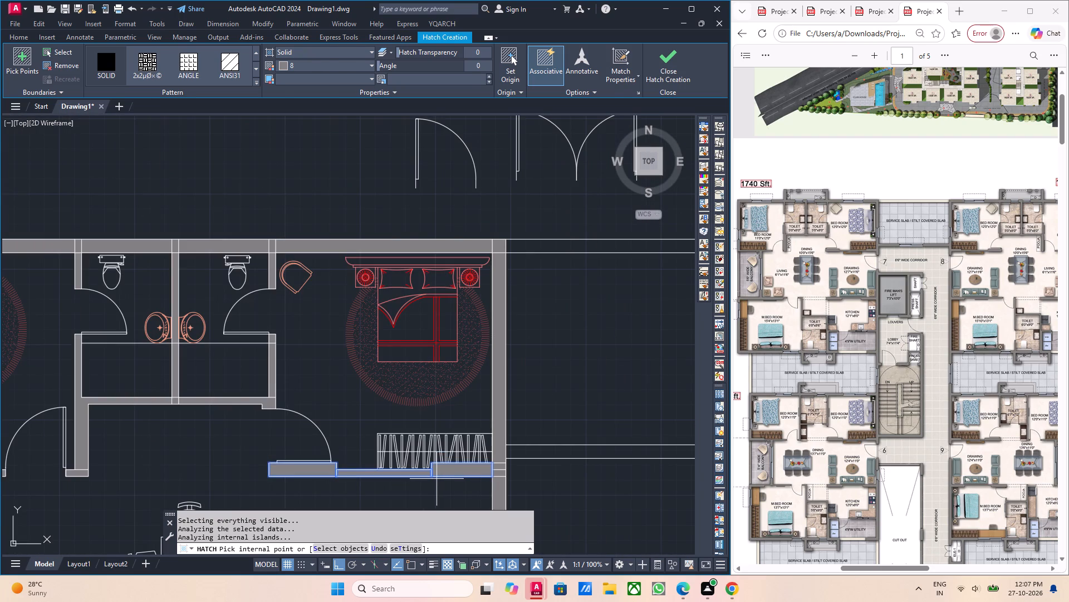
key(Escape)
Trim both edges of the toilet–kitchen partition where they cross the horizontal wall below the living and dining area.
scroll(488, 445, down, 3)
middle_drag(427, 458, 475, 431)
scroll(465, 415, up, 3)
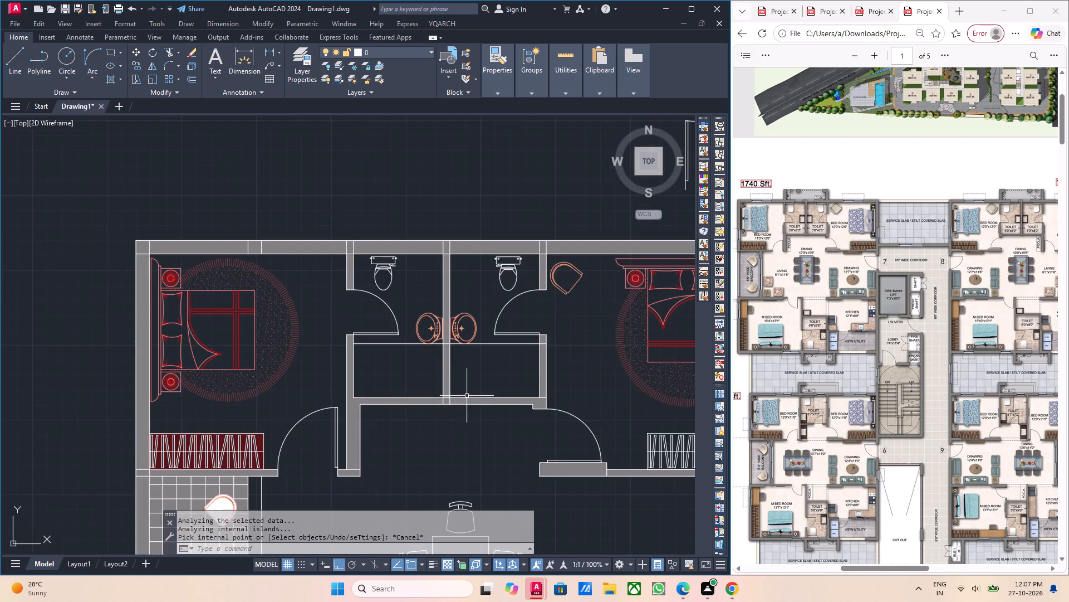
scroll(518, 416, up, 1)
scroll(514, 401, down, 3)
middle_drag(509, 444, 483, 364)
middle_drag(508, 401, 491, 360)
middle_drag(536, 373, 522, 354)
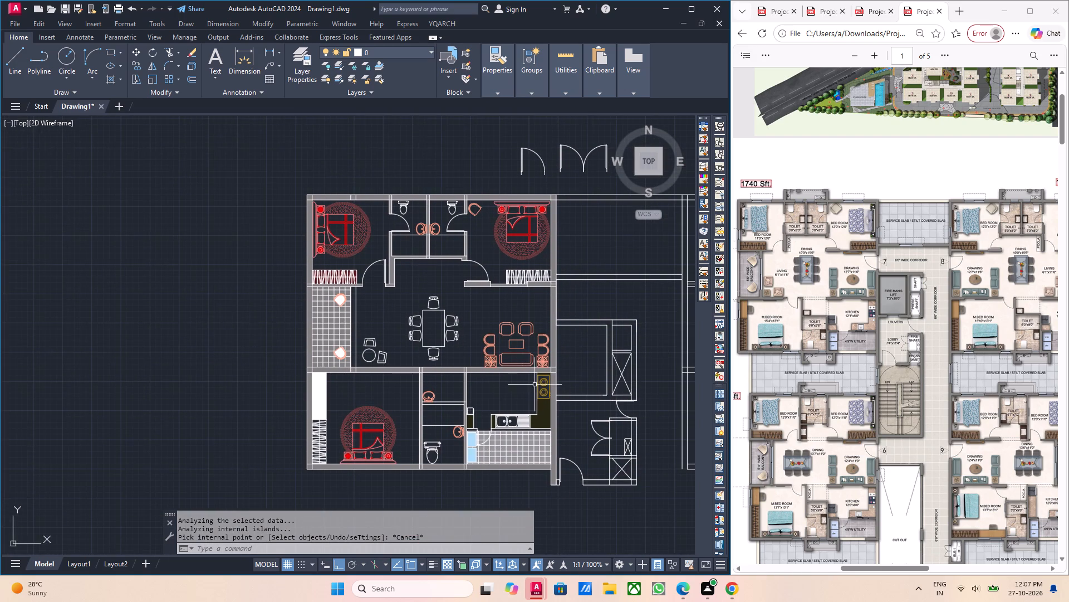
middle_drag(534, 386, 538, 399)
scroll(443, 400, up, 3)
middle_drag(514, 372, 527, 416)
scroll(532, 409, up, 3)
key(Escape)
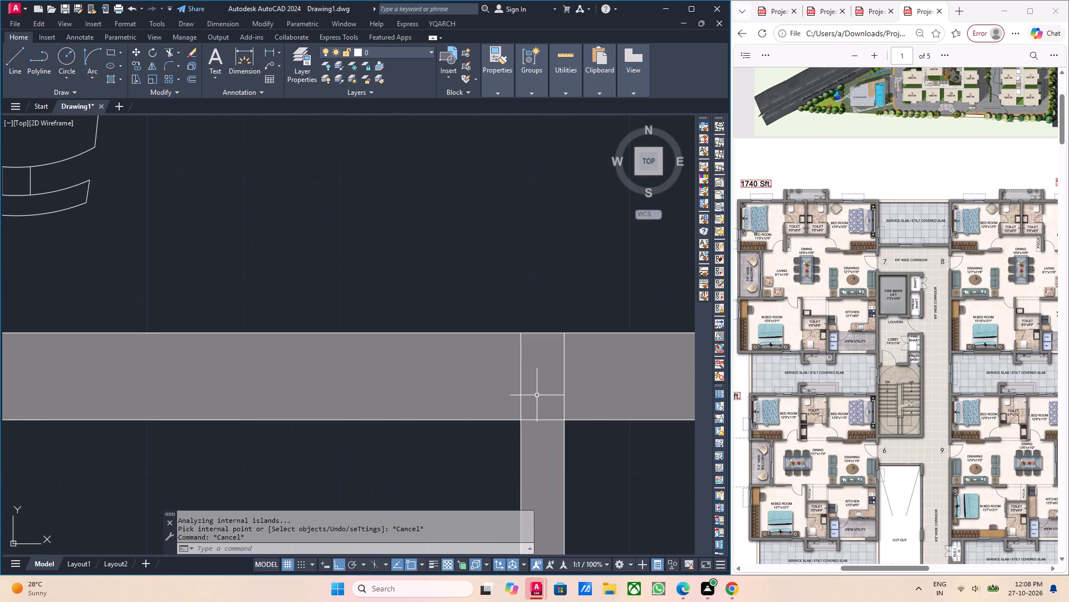
scroll(519, 378, up, 1)
key(t)
key(r)
key(Return)
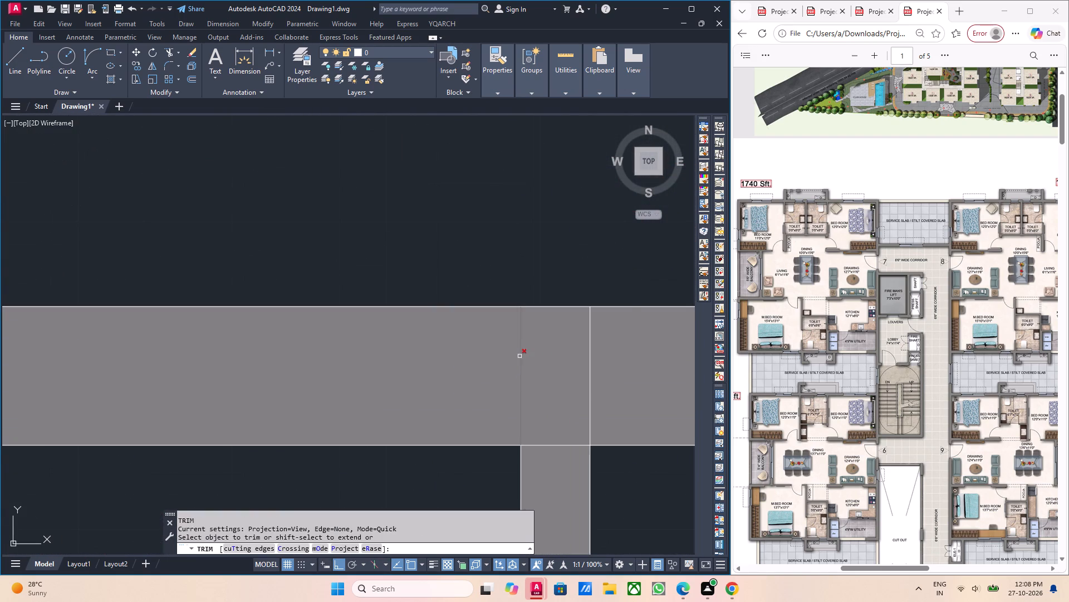
scroll(519, 357, up, 2)
click(522, 361)
scroll(546, 358, down, 3)
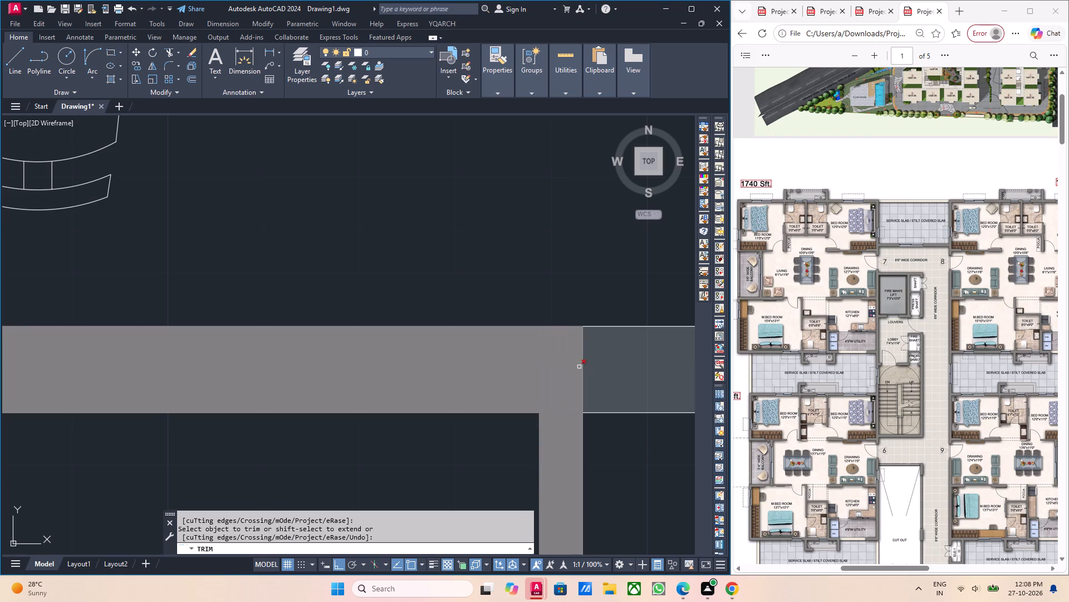
click(581, 365)
scroll(585, 381, down, 2)
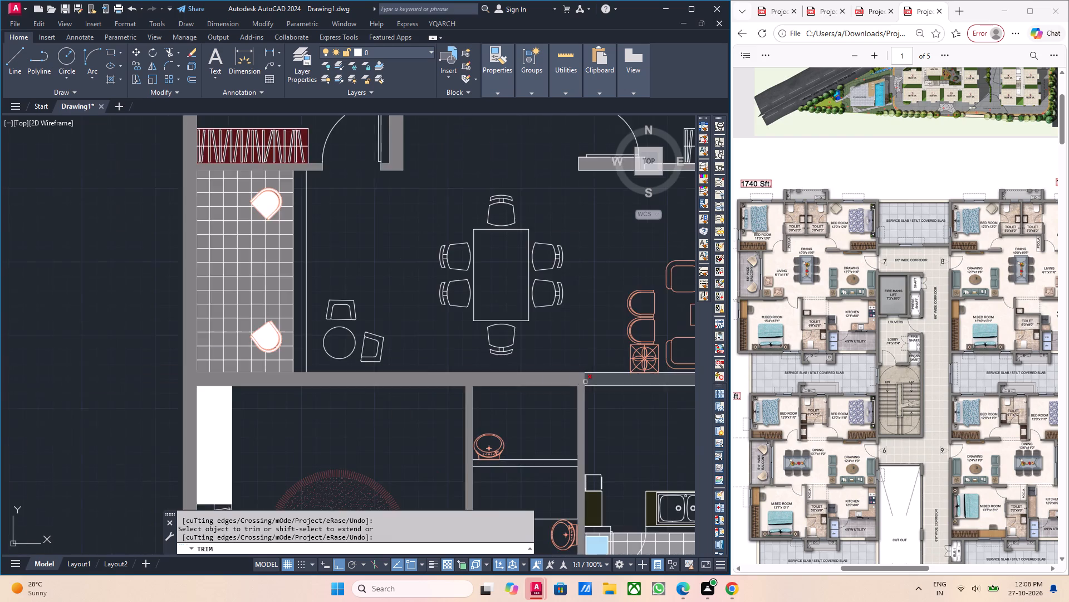
Trim both edges of the master bedroom–toilet partition across the same horizontal wall, undoing the accidental trim of the wall fill.
scroll(585, 382, down, 4)
middle_drag(470, 386, 525, 390)
scroll(591, 386, up, 5)
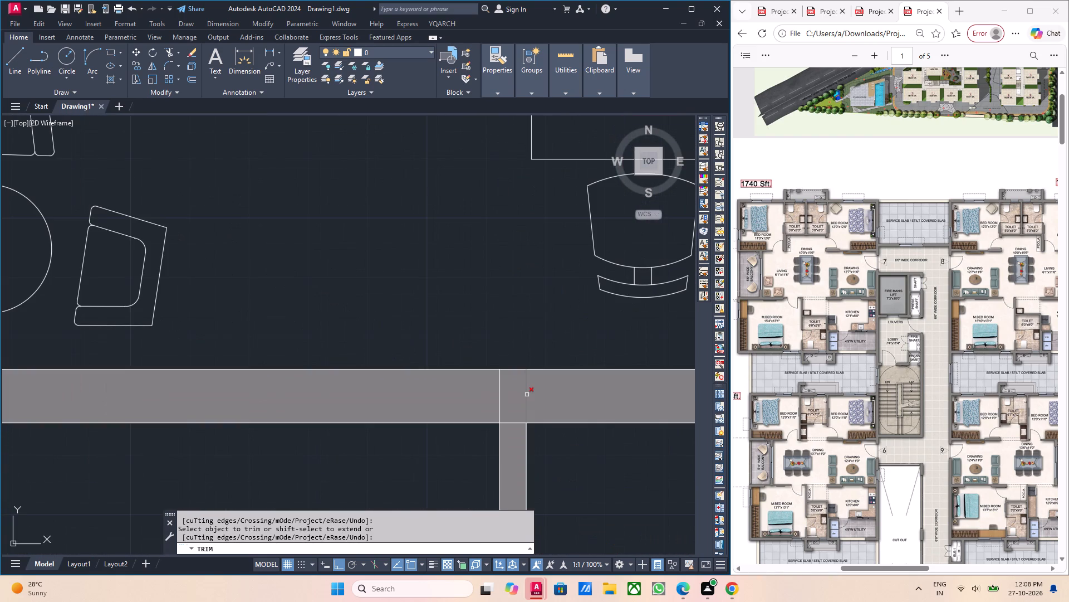
click(527, 395)
click(498, 394)
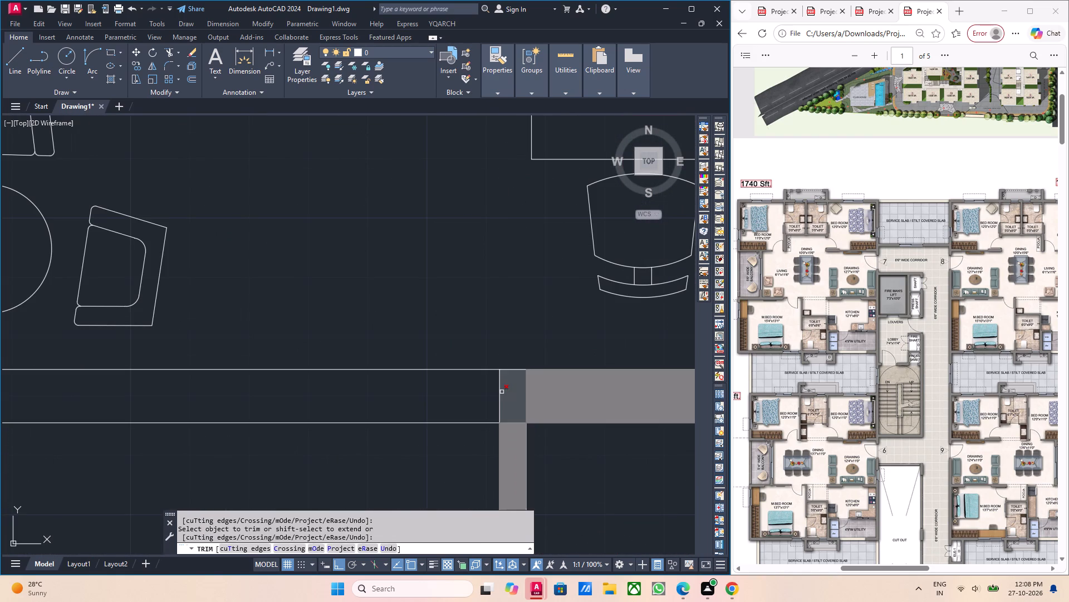
key(ctrl+z)
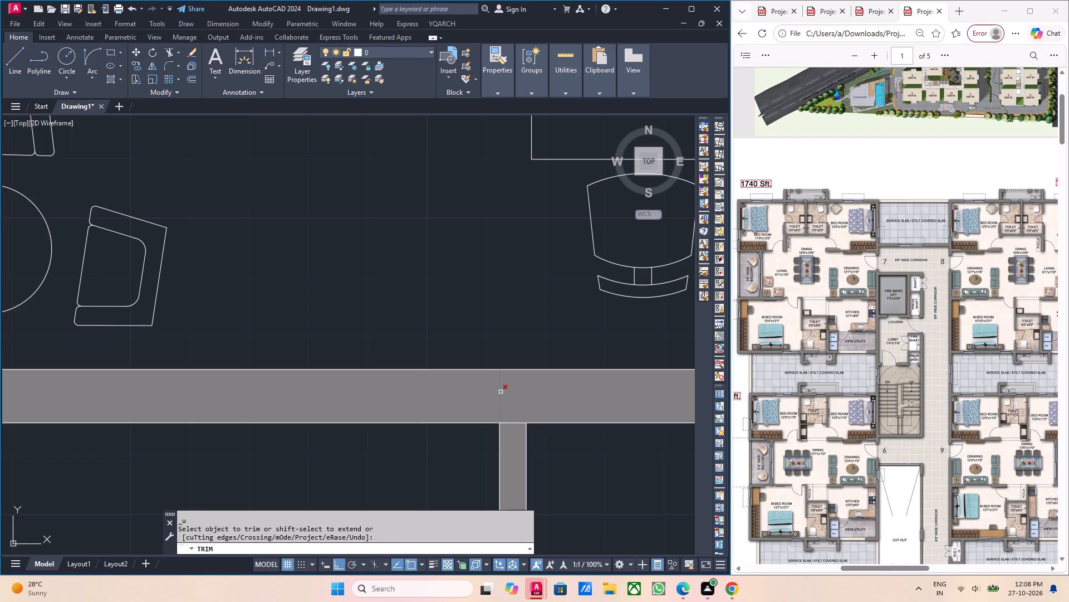
click(501, 392)
Trim both lines of the balcony–living room divider where they cross the horizontal wall below.
scroll(539, 419, down, 3)
scroll(360, 414, up, 2)
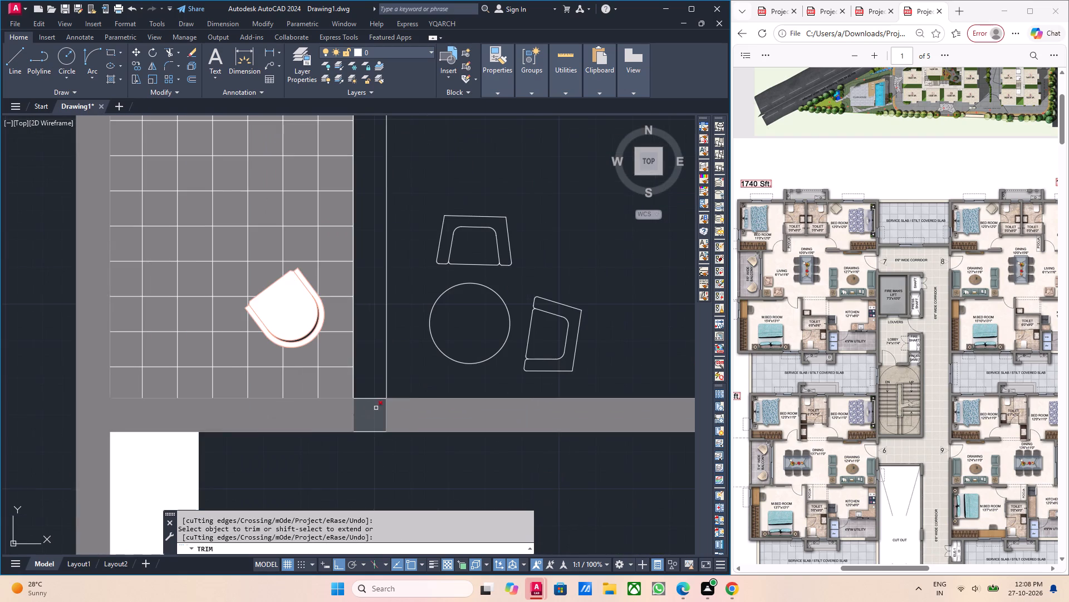
click(387, 414)
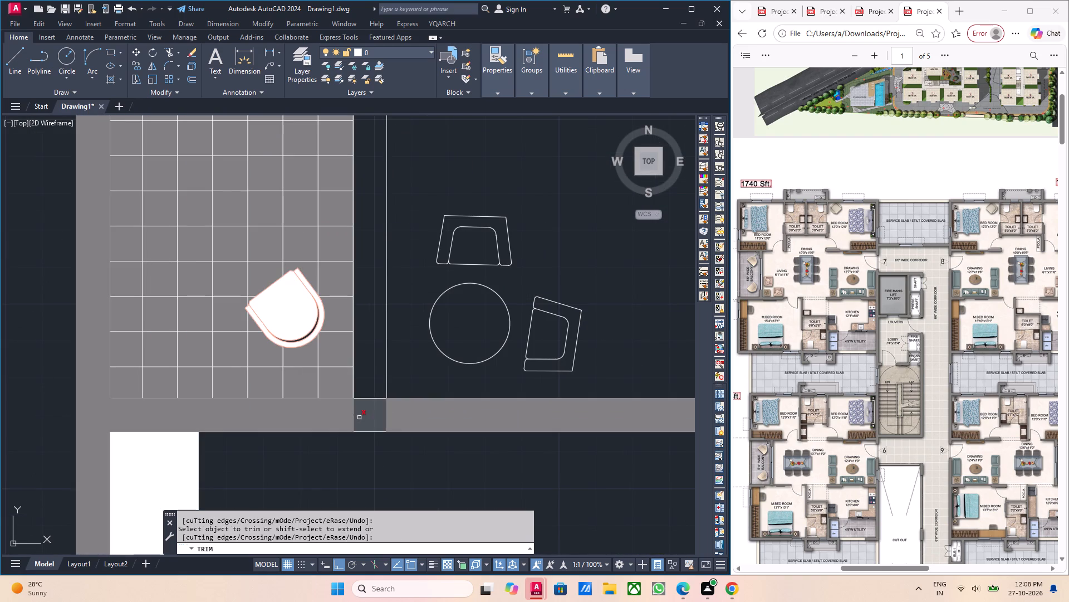
click(354, 407)
scroll(399, 423, down, 5)
scroll(398, 398, up, 3)
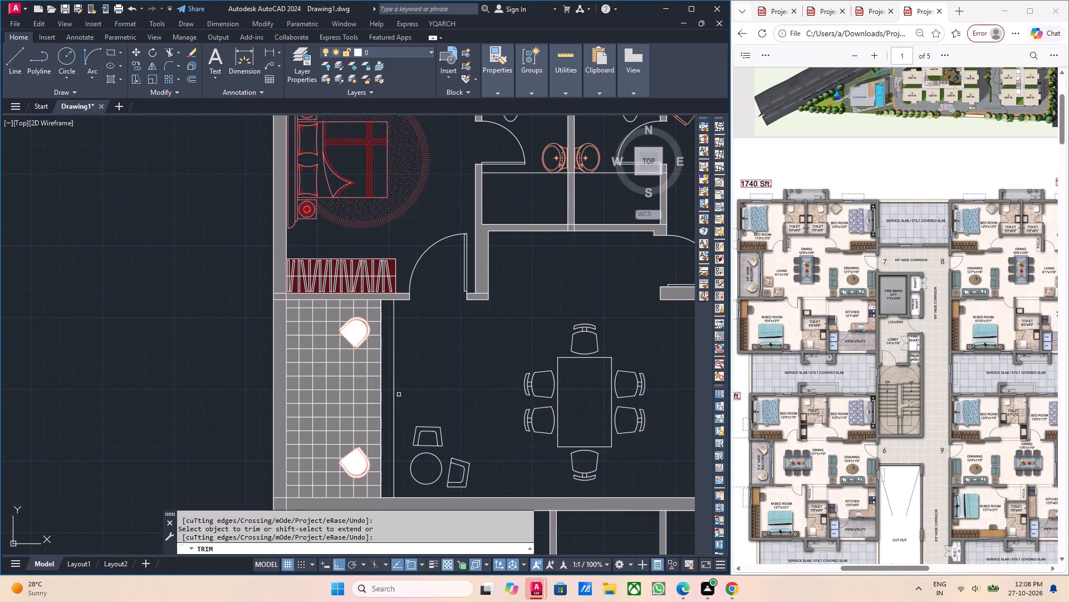
key(Escape)
Set the background colour of the balcony's NET floor hatch to index colour 9.
scroll(375, 404, up, 3)
click(370, 390)
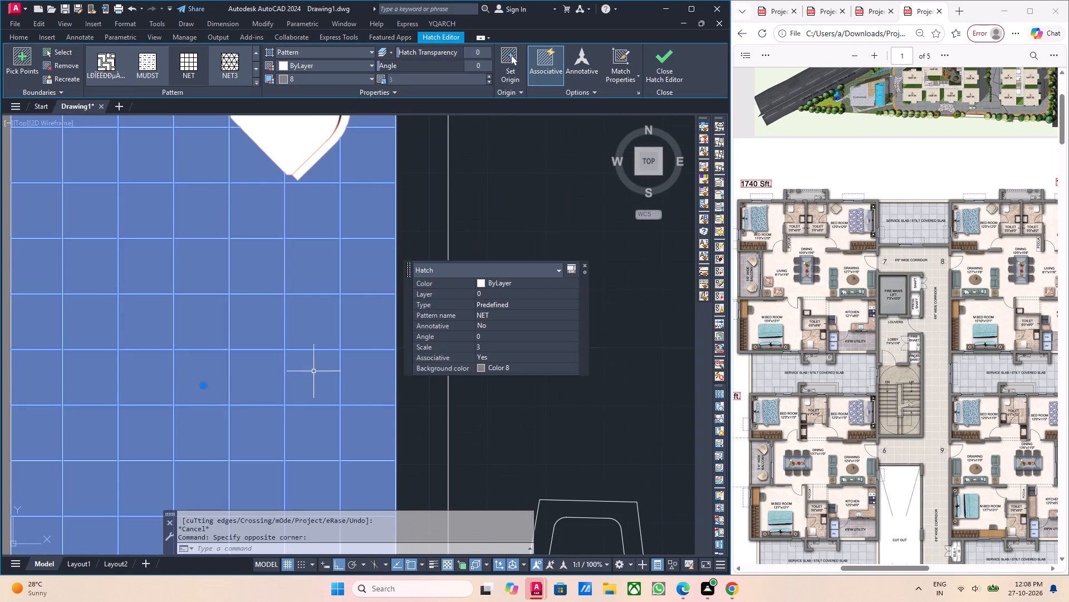
click(302, 78)
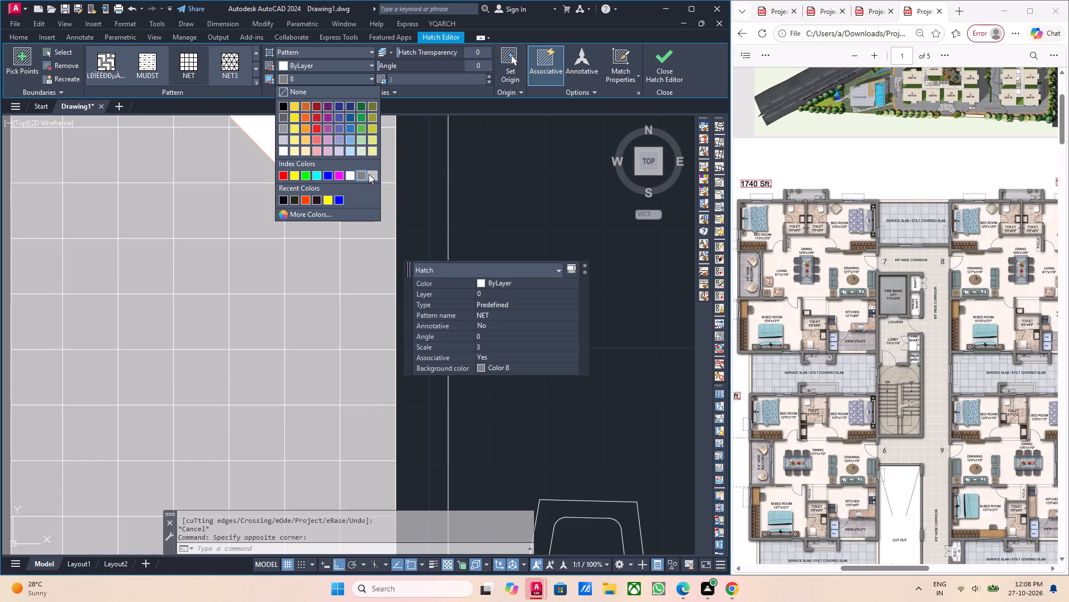
click(369, 174)
scroll(368, 342, down, 4)
key(Escape)
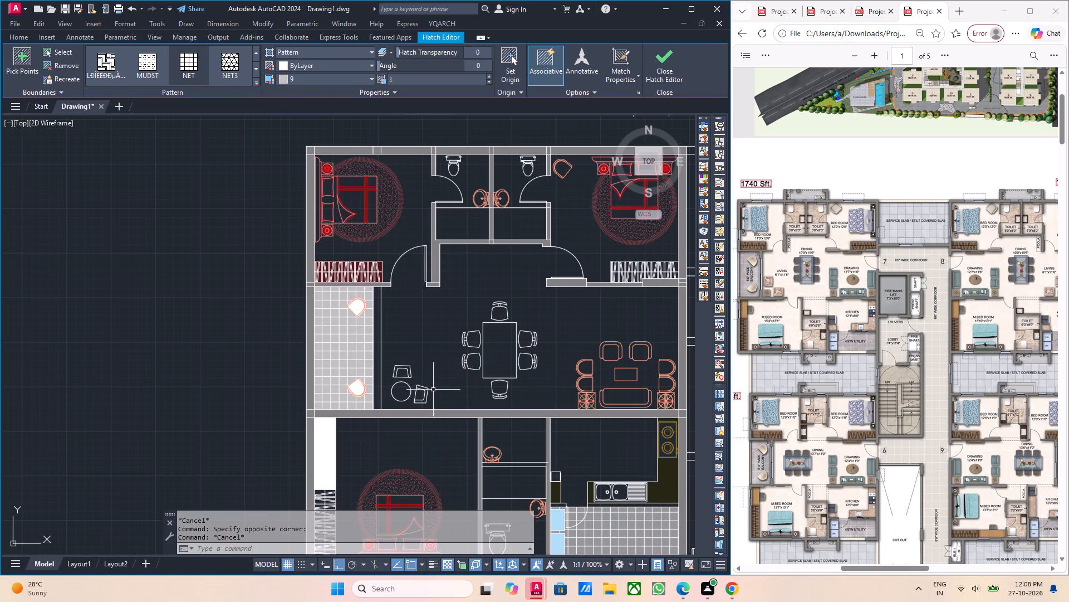
Set the background colour of the utility area's NET floor hatch, below the kitchen sink counter, to index colour 9.
middle_drag(458, 399, 387, 358)
middle_drag(476, 420, 430, 347)
middle_drag(344, 346, 384, 396)
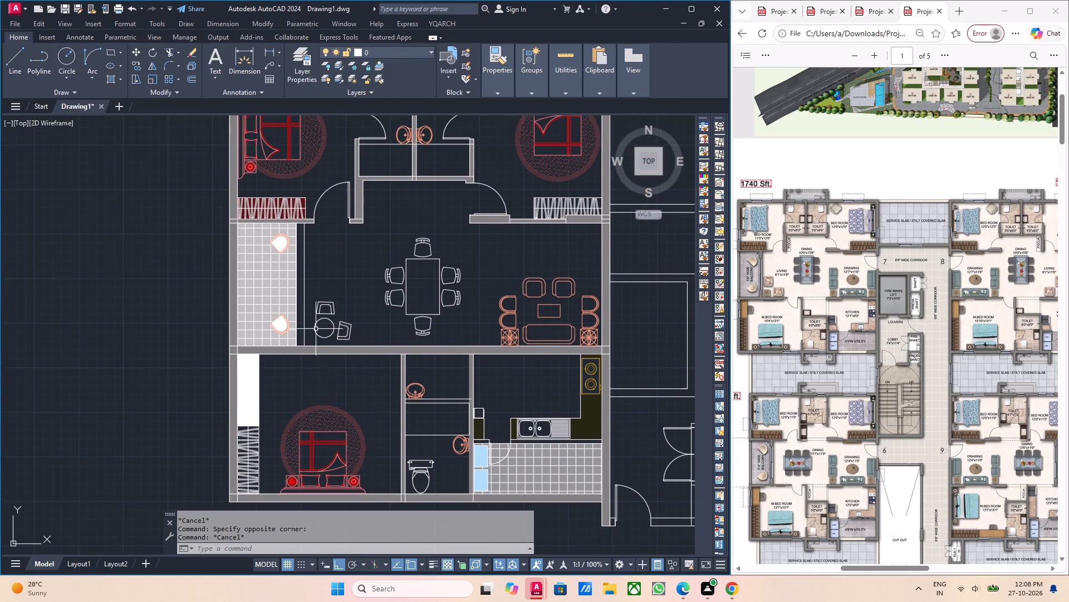
middle_drag(319, 331, 330, 349)
middle_drag(434, 431, 336, 313)
scroll(336, 313, up, 3)
click(489, 419)
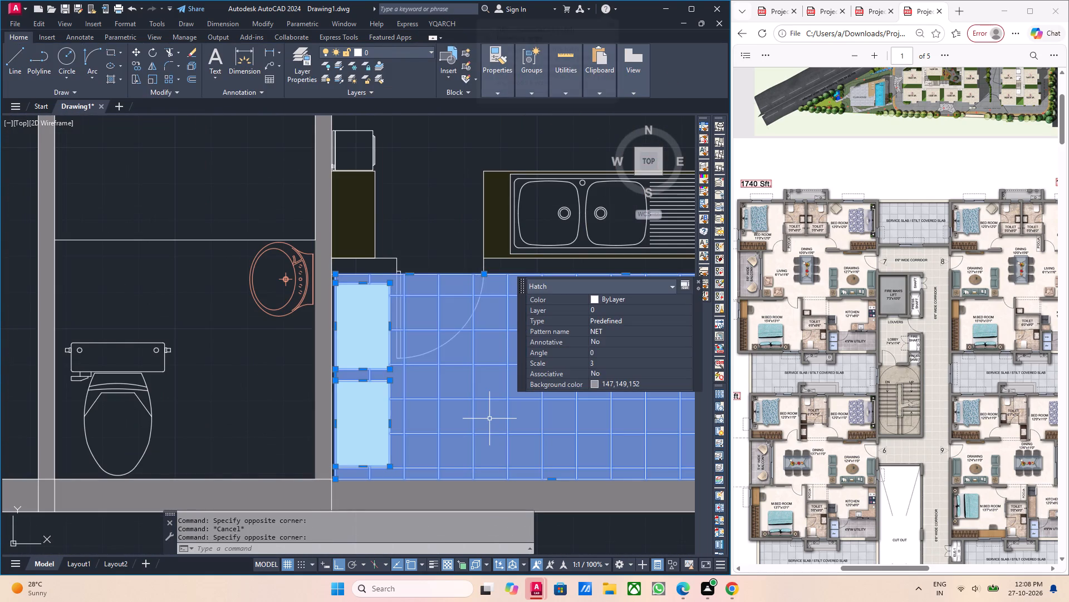
key(Escape)
middle_drag(453, 417, 323, 421)
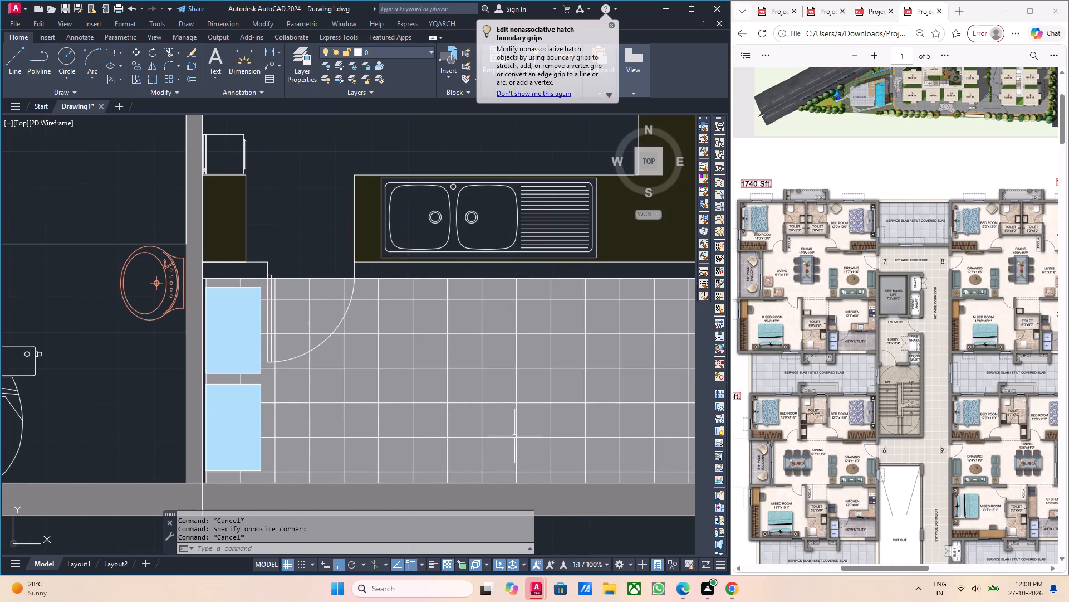
middle_drag(435, 444, 226, 411)
scroll(464, 426, up, 2)
click(467, 426)
scroll(468, 423, down, 2)
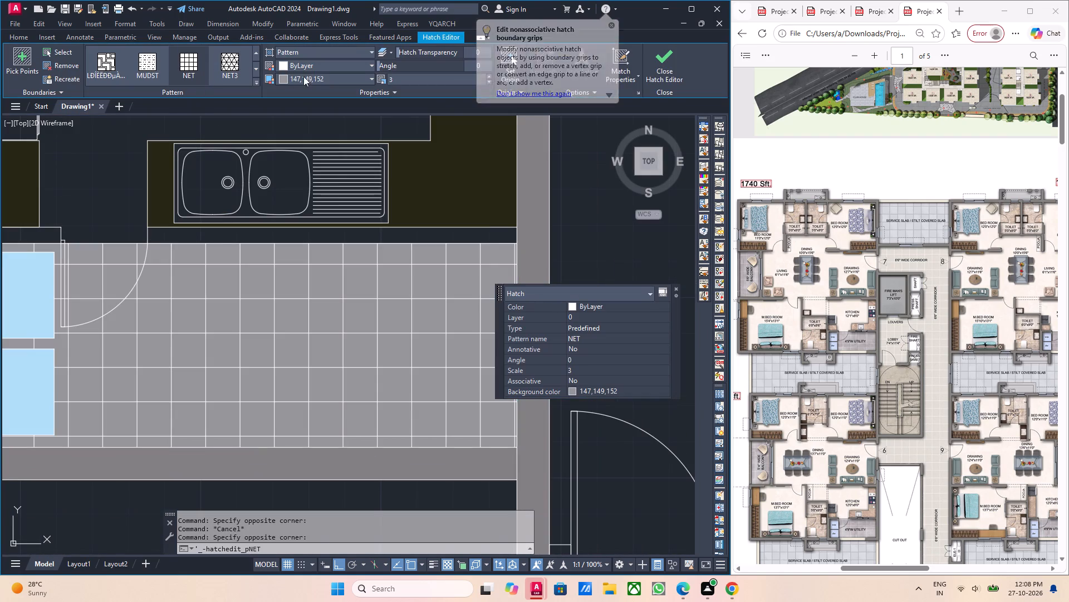
click(322, 79)
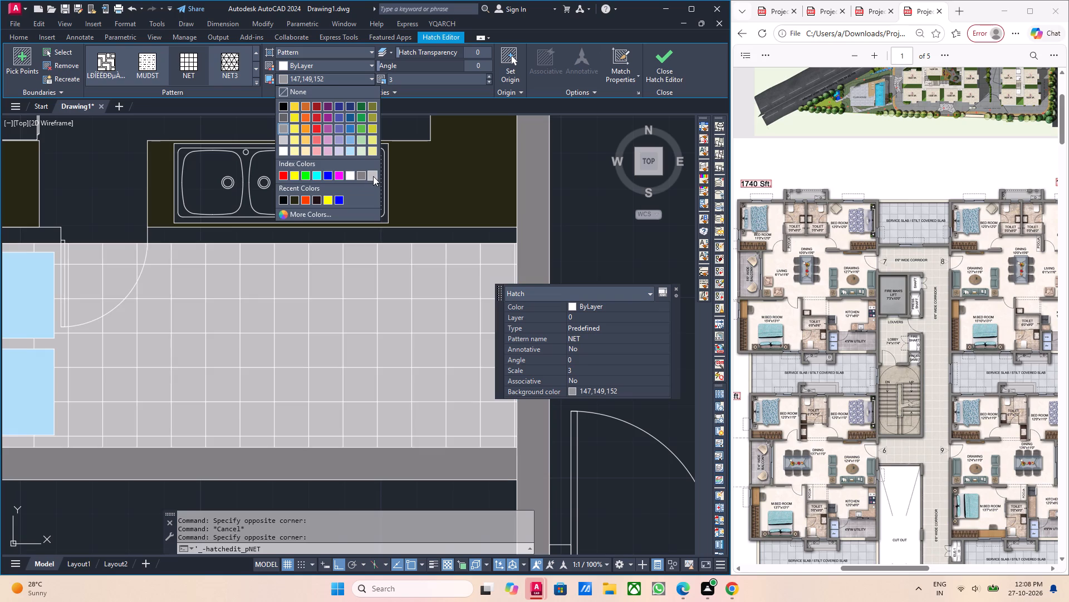
click(373, 176)
key(Escape)
scroll(339, 367, down, 5)
middle_drag(339, 369, 377, 382)
middle_drag(332, 384, 353, 393)
scroll(355, 367, up, 1)
key(Escape)
Hatch the areas around the hangers in both halves of the upper-right bedroom's wardrobe, using the current pattern settings.
middle_drag(347, 375, 404, 386)
middle_drag(350, 385, 389, 385)
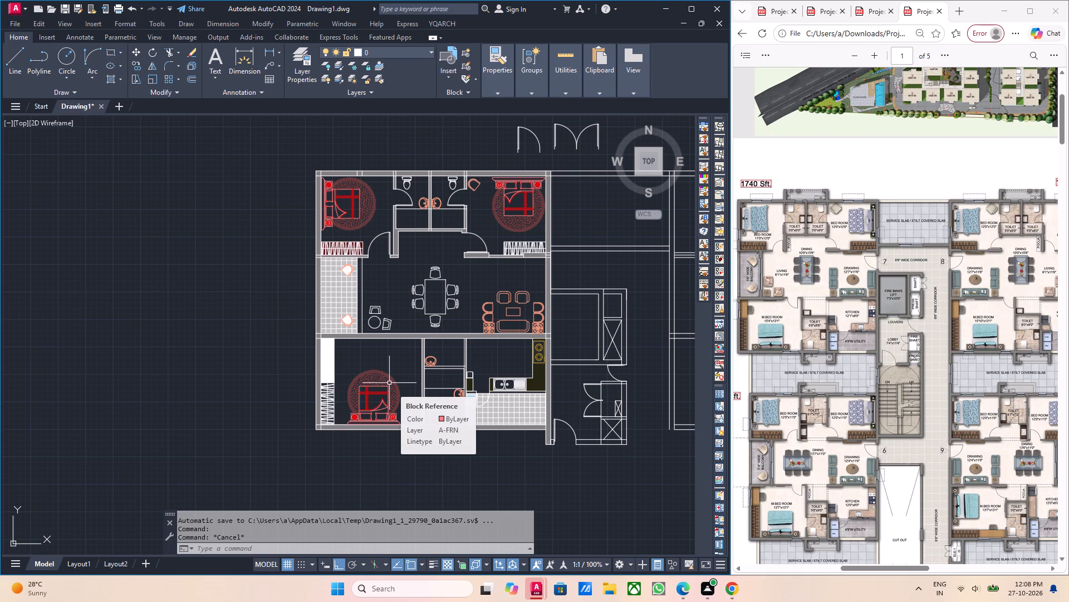
scroll(463, 354, up, 3)
scroll(330, 283, down, 3)
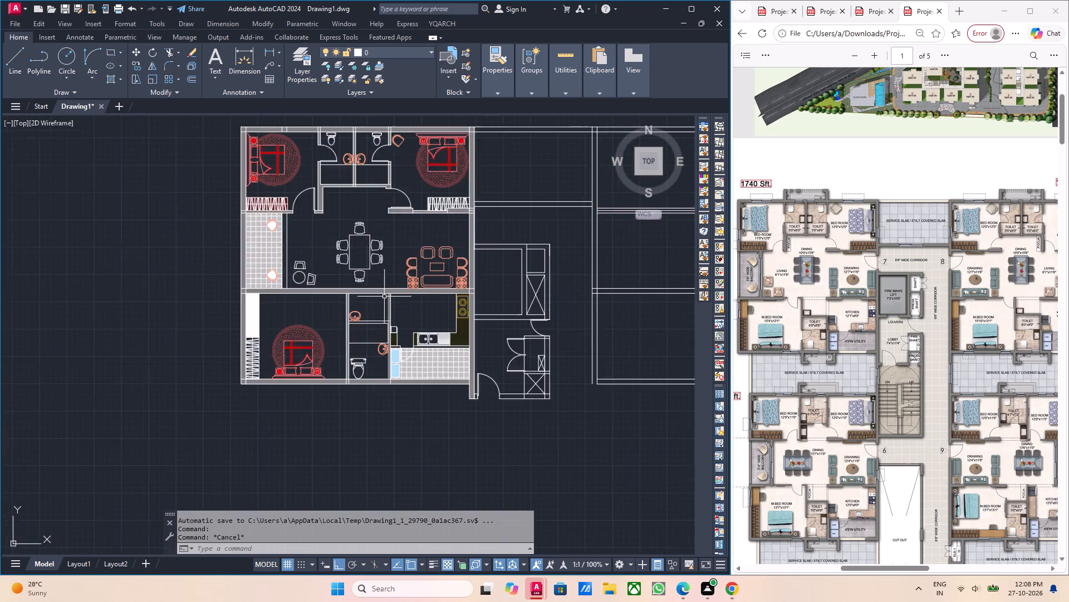
middle_drag(296, 265, 460, 280)
scroll(429, 230, up, 4)
middle_drag(456, 225, 332, 237)
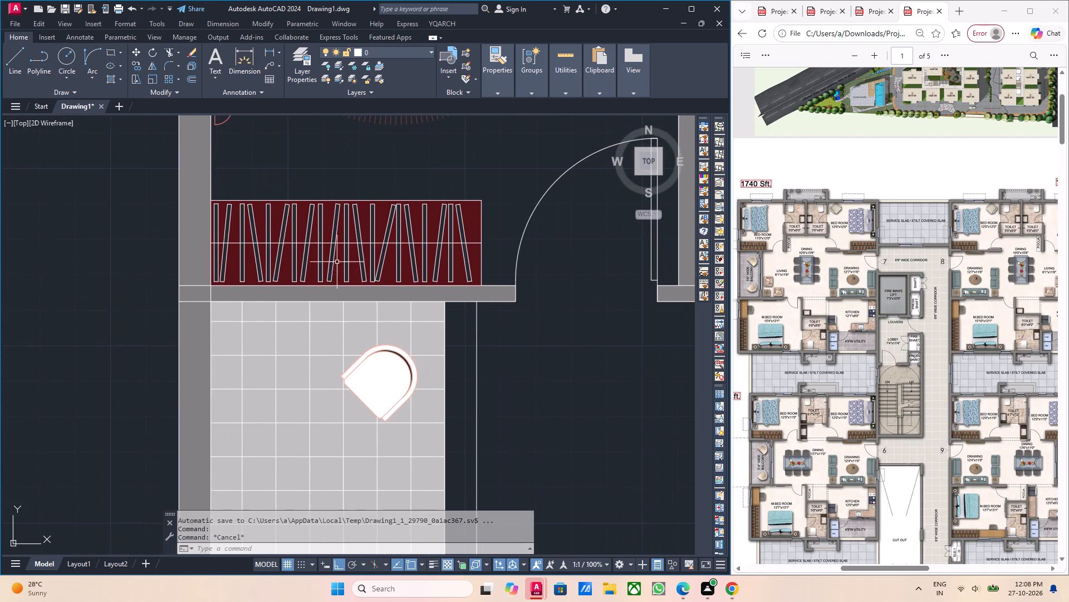
scroll(331, 276, down, 2)
middle_drag(604, 321, 277, 289)
middle_drag(525, 302, 517, 304)
middle_drag(488, 298, 499, 348)
middle_drag(454, 293, 467, 343)
scroll(467, 343, up, 4)
key(h)
key(Return)
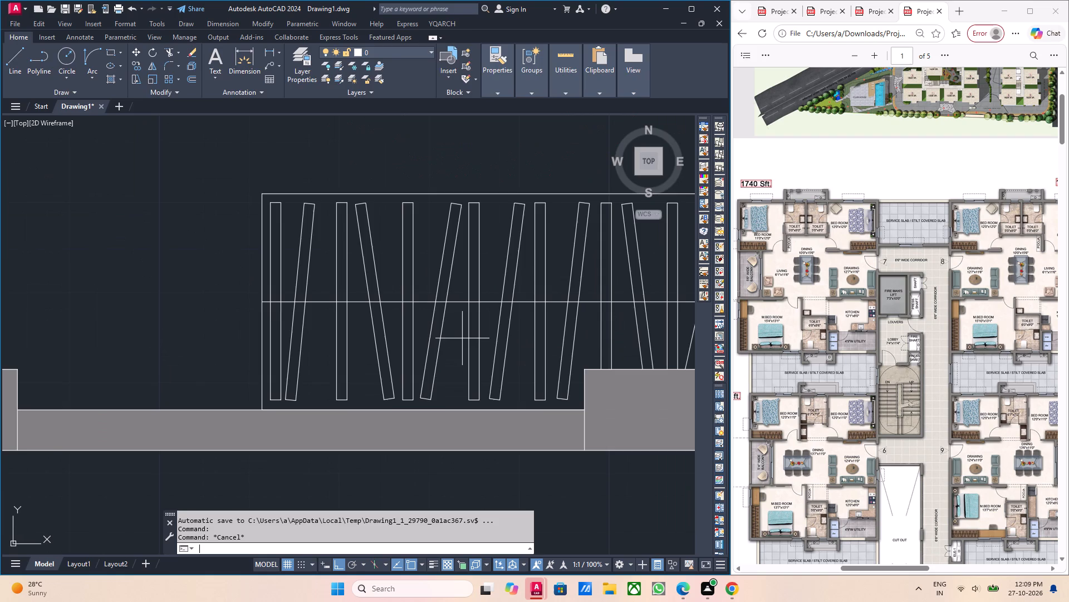
scroll(464, 334, down, 3)
scroll(479, 331, up, 3)
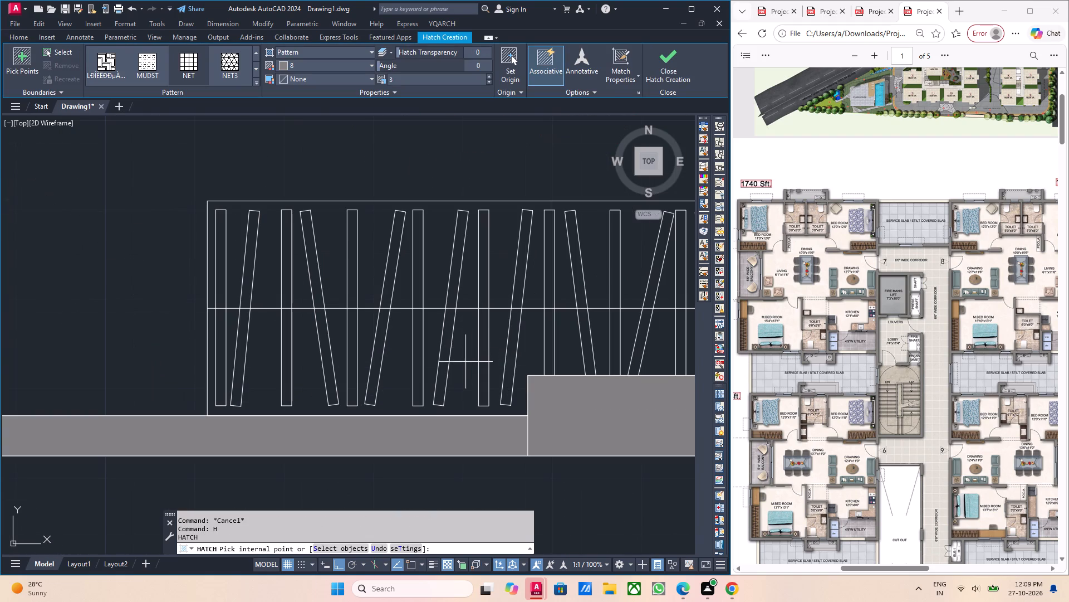
click(466, 364)
scroll(464, 367, down, 3)
middle_drag(460, 380, 347, 390)
scroll(514, 331, up, 1)
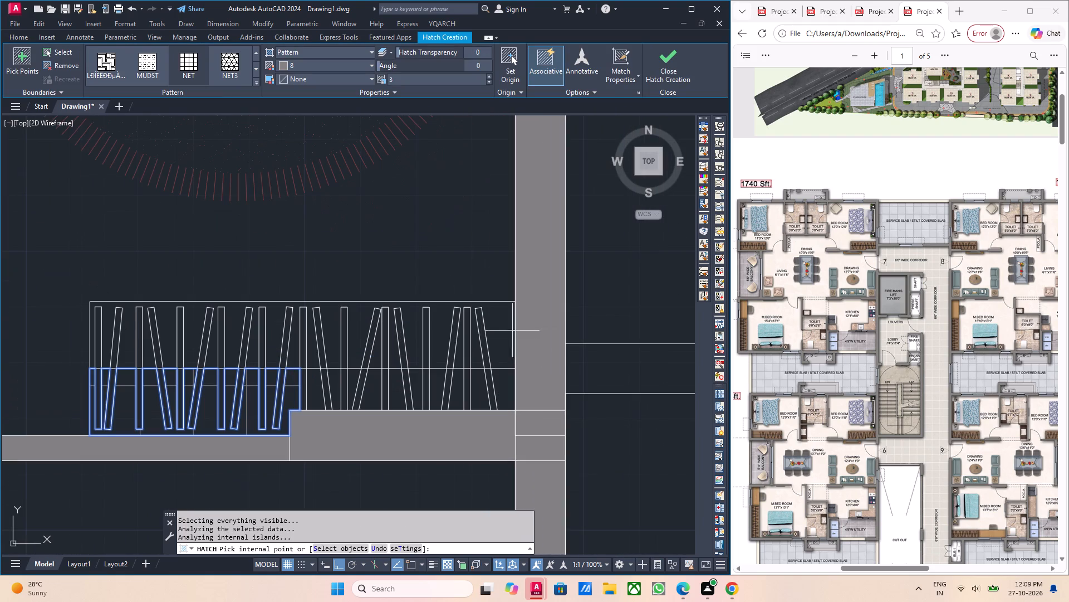
click(499, 333)
click(507, 390)
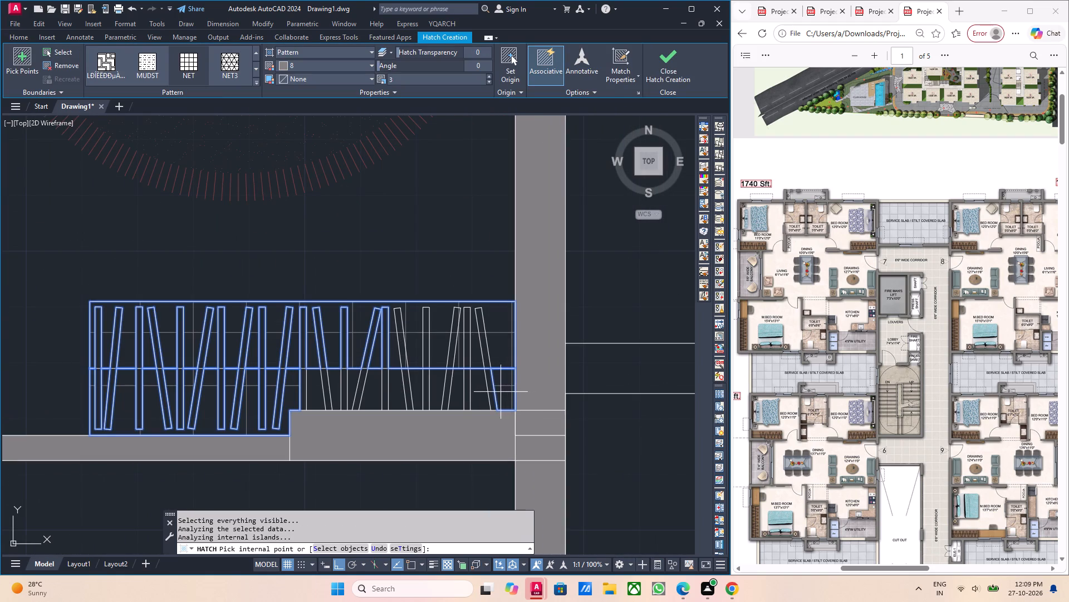
scroll(362, 386, down, 2)
middle_drag(377, 381, 493, 381)
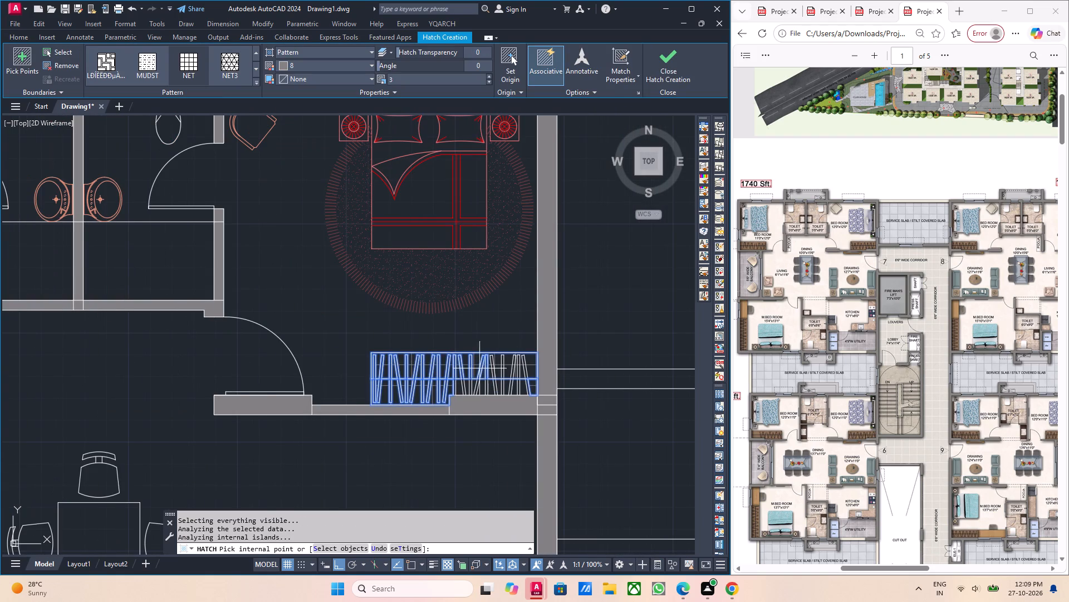
scroll(480, 390, up, 4)
click(482, 391)
scroll(483, 391, down, 1)
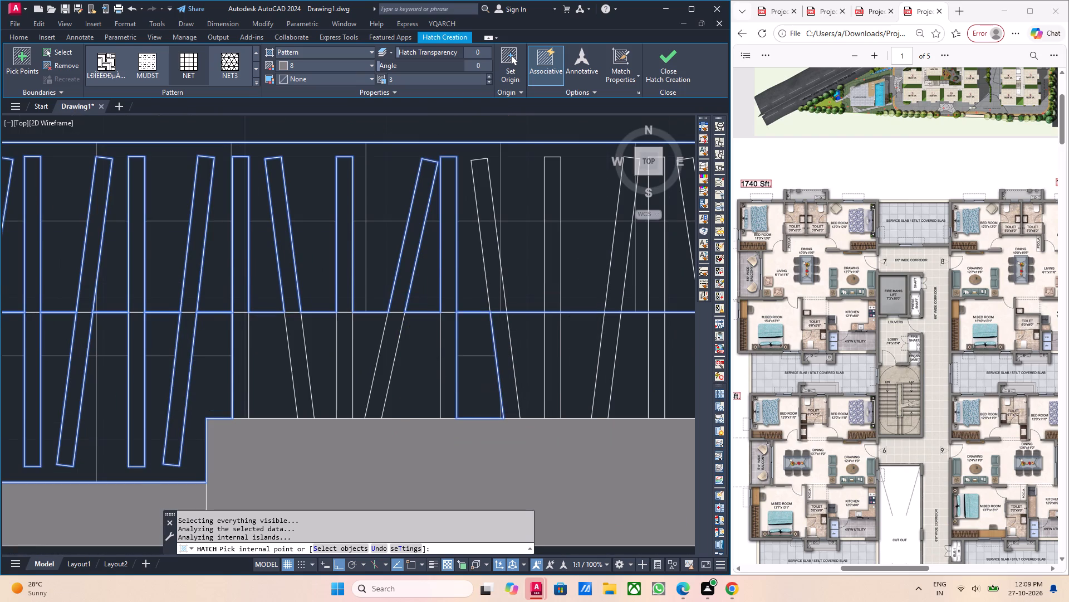
key(Escape)
scroll(501, 377, down, 3)
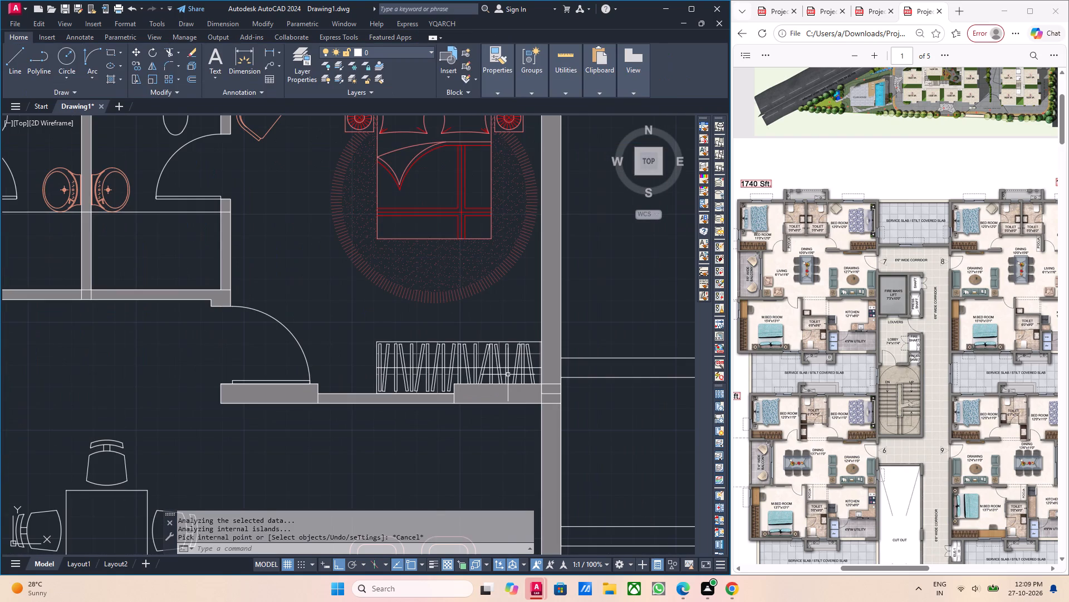
Match the upper-right bedroom's wardrobe hatch to the dark red fill of the upper-left bedroom's wardrobe.
text(ma)
key(Return)
scroll(418, 535, down, 2)
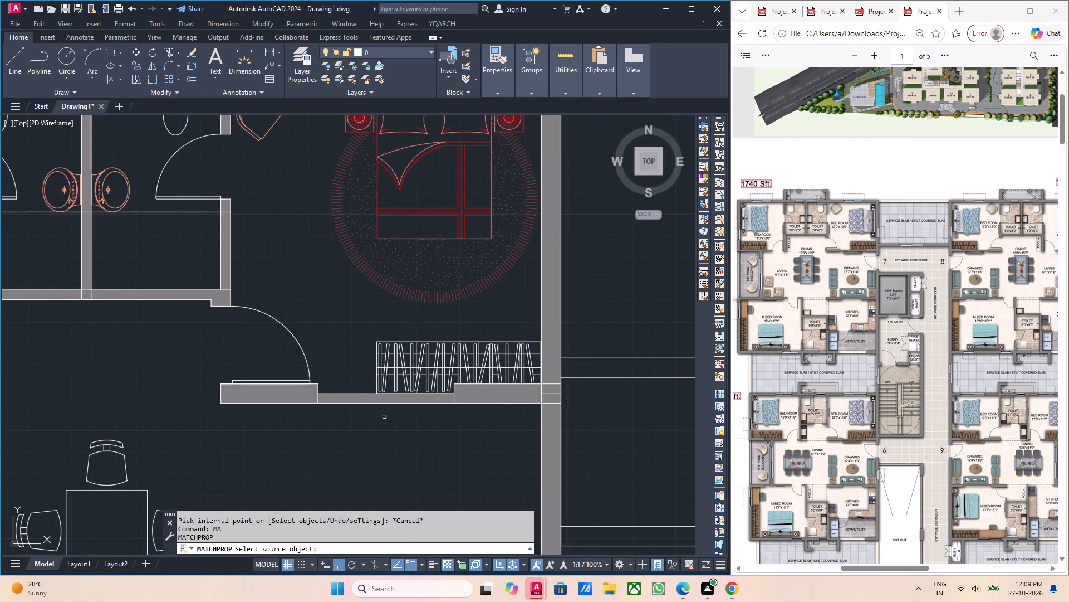
scroll(309, 347, down, 3)
middle_drag(218, 355, 304, 361)
scroll(279, 356, up, 6)
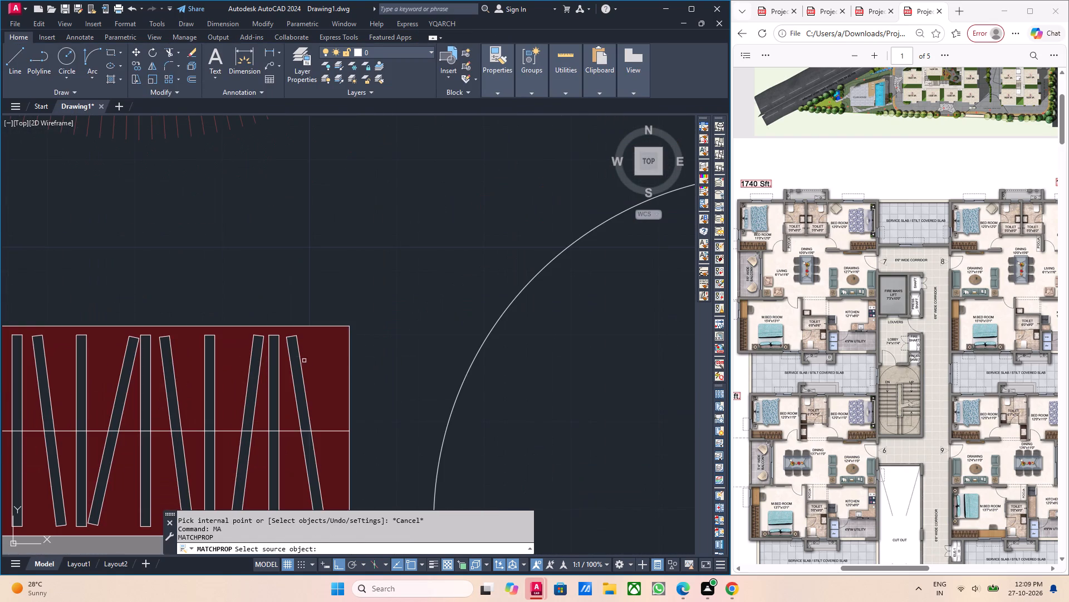
click(312, 363)
scroll(323, 360, down, 4)
middle_drag(512, 389, 215, 389)
scroll(346, 375, up, 5)
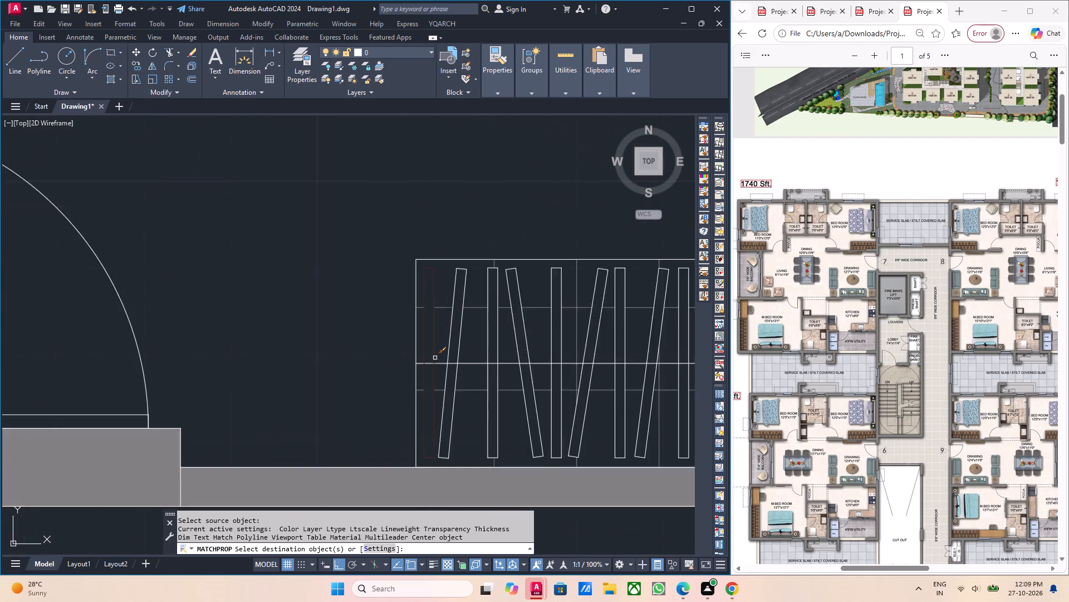
click(486, 410)
scroll(486, 409, down, 4)
middle_drag(491, 431, 441, 436)
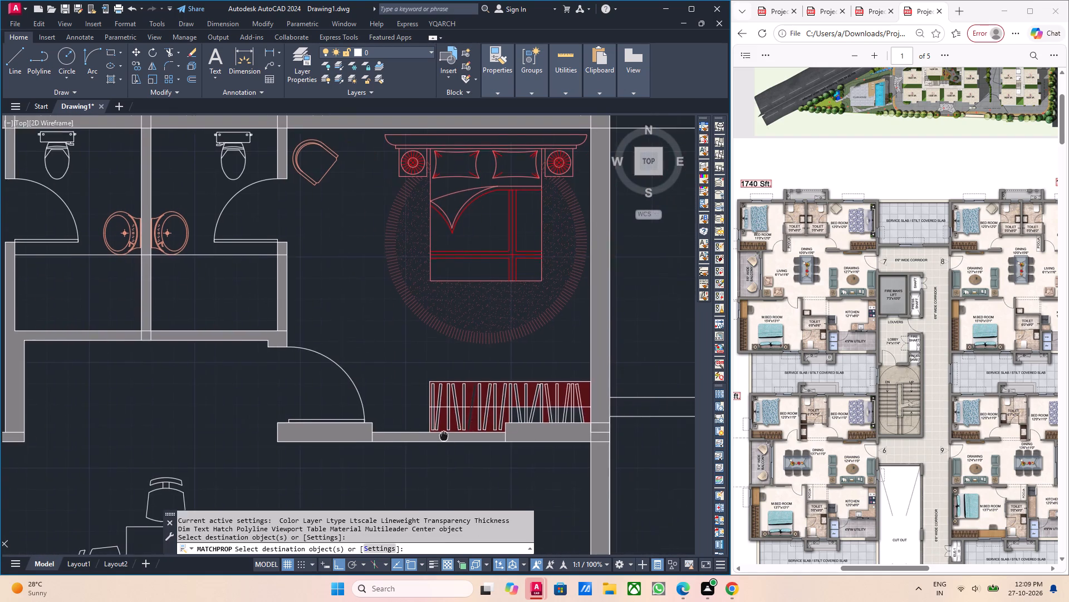
middle_drag(441, 436, 438, 436)
scroll(537, 423, up, 3)
middle_drag(492, 411, 404, 373)
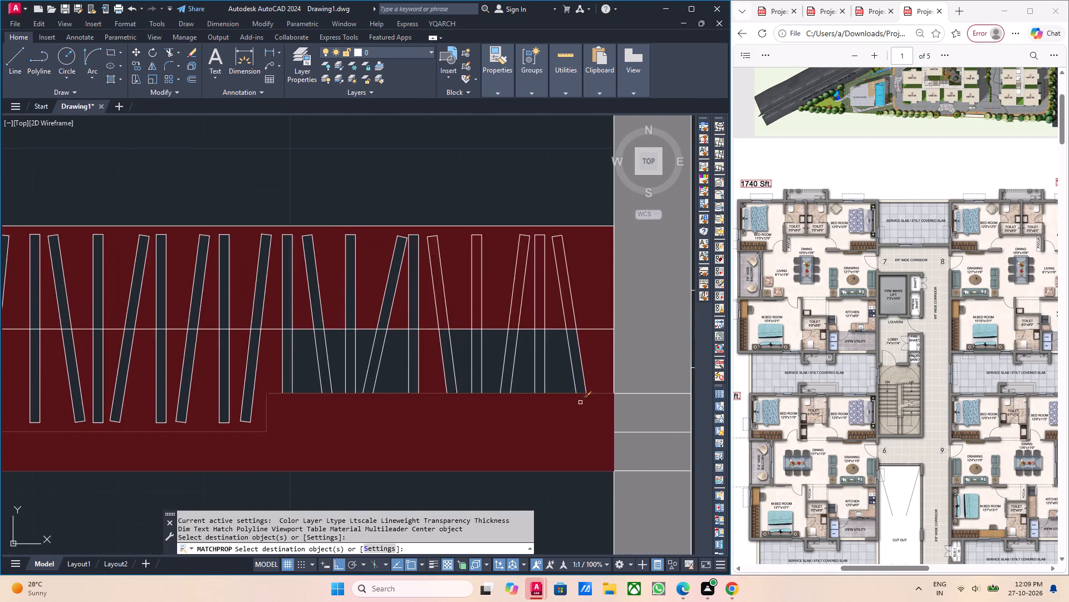
scroll(578, 397, up, 2)
scroll(549, 376, down, 2)
middle_drag(396, 346, 455, 360)
scroll(423, 373, up, 3)
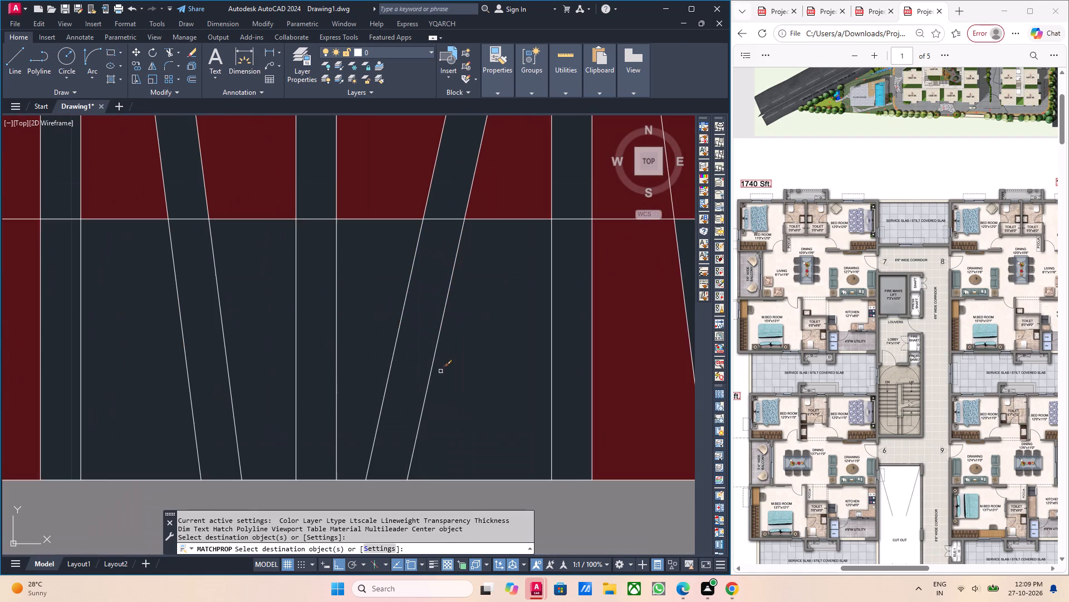
click(491, 375)
scroll(492, 378, down, 5)
key(grave)
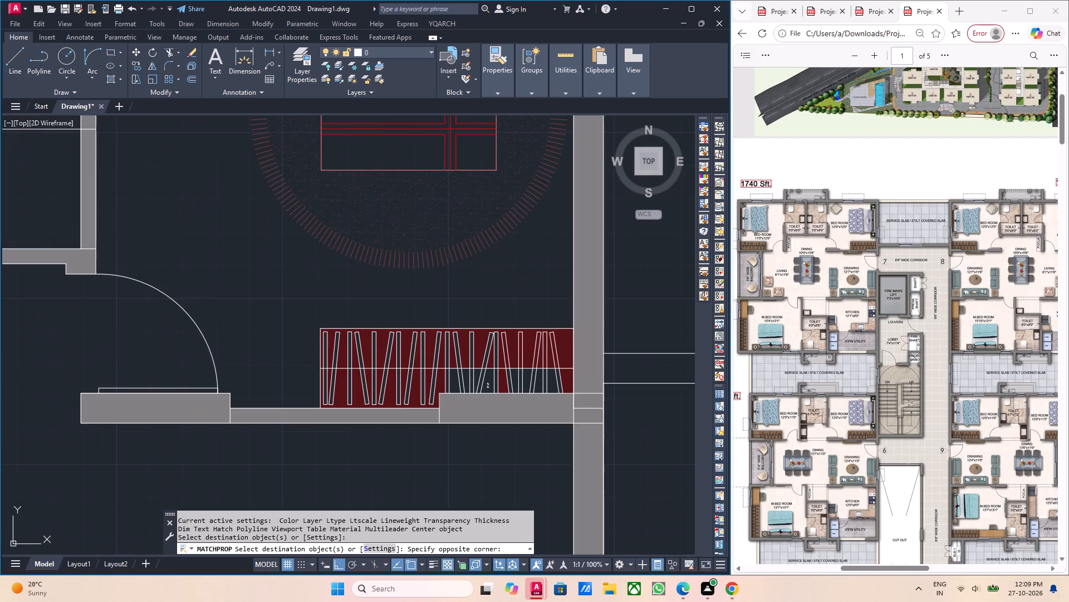
key(Escape)
key(Escape)
scroll(487, 389, down, 4)
middle_drag(482, 392, 602, 386)
key(Escape)
Hatch the remaining unfilled gaps between the hangers in the lower half of the upper-right bedroom's wardrobe, above the thick wall.
scroll(461, 370, up, 3)
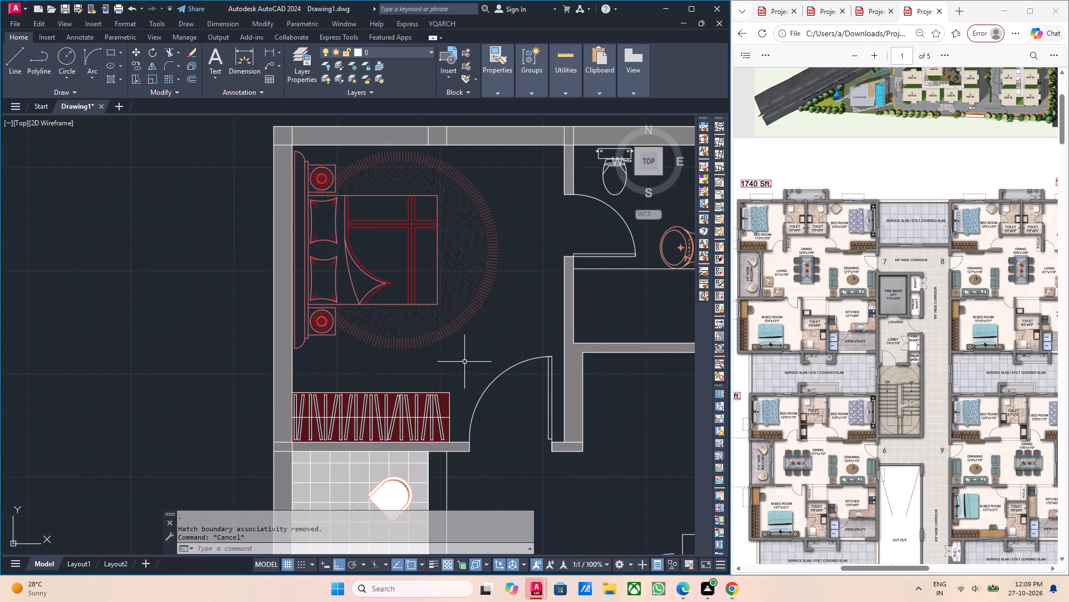
scroll(552, 367, up, 1)
key(h)
key(Return)
scroll(557, 372, down, 2)
middle_drag(591, 376, 353, 387)
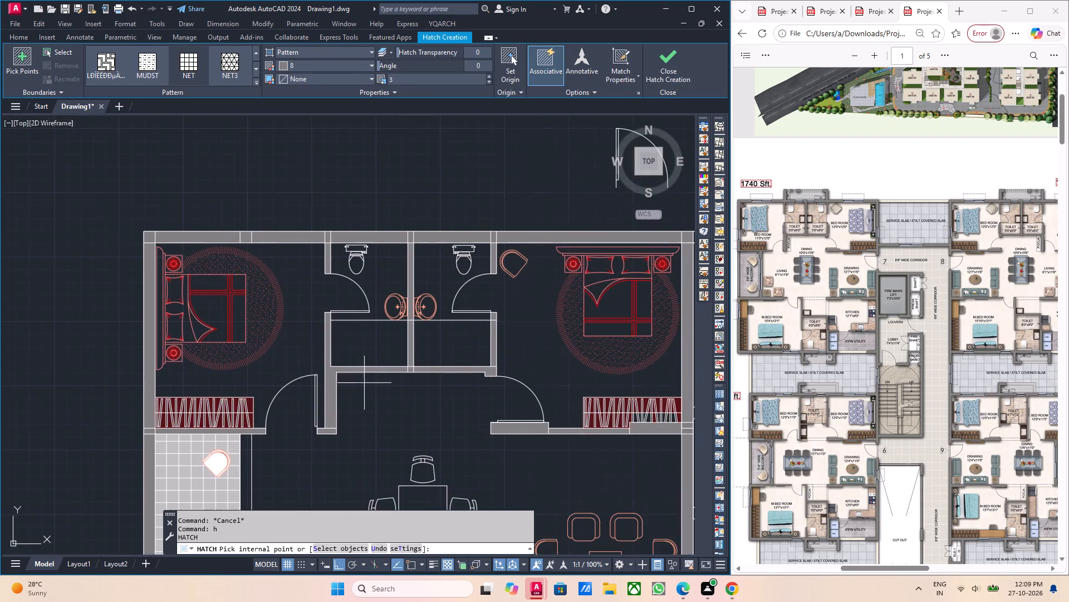
middle_drag(536, 379, 366, 377)
scroll(455, 419, up, 4)
middle_drag(509, 413, 420, 345)
scroll(463, 358, down, 3)
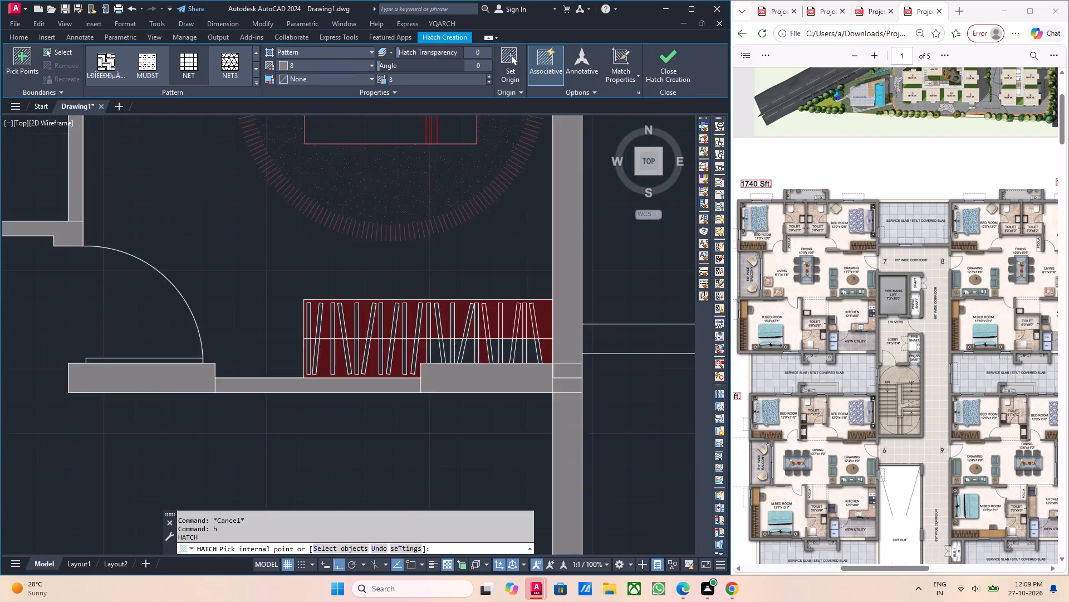
scroll(467, 354, up, 2)
click(469, 357)
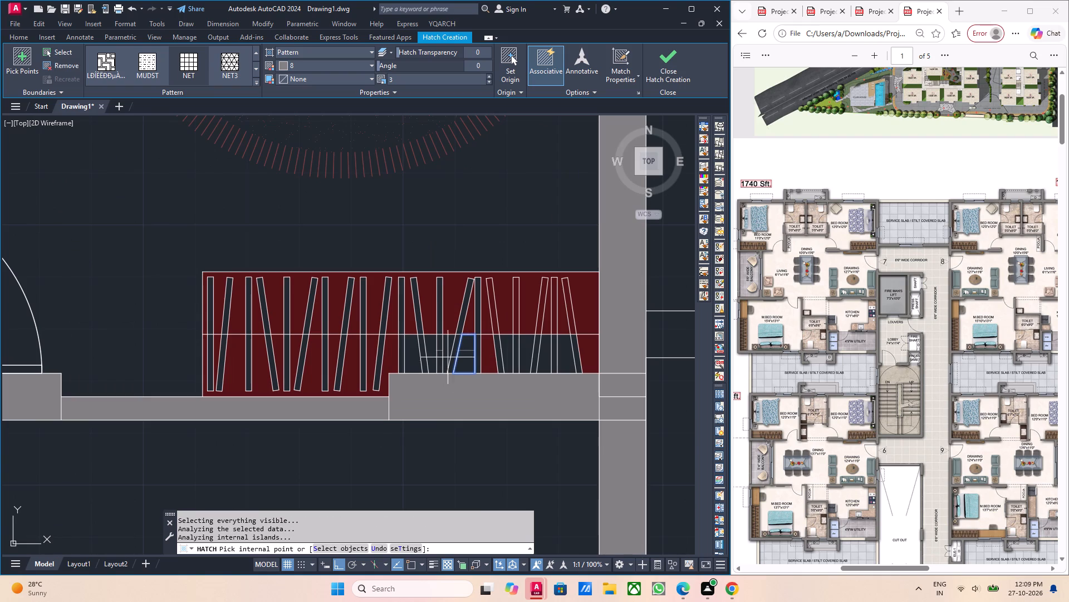
click(448, 348)
click(434, 347)
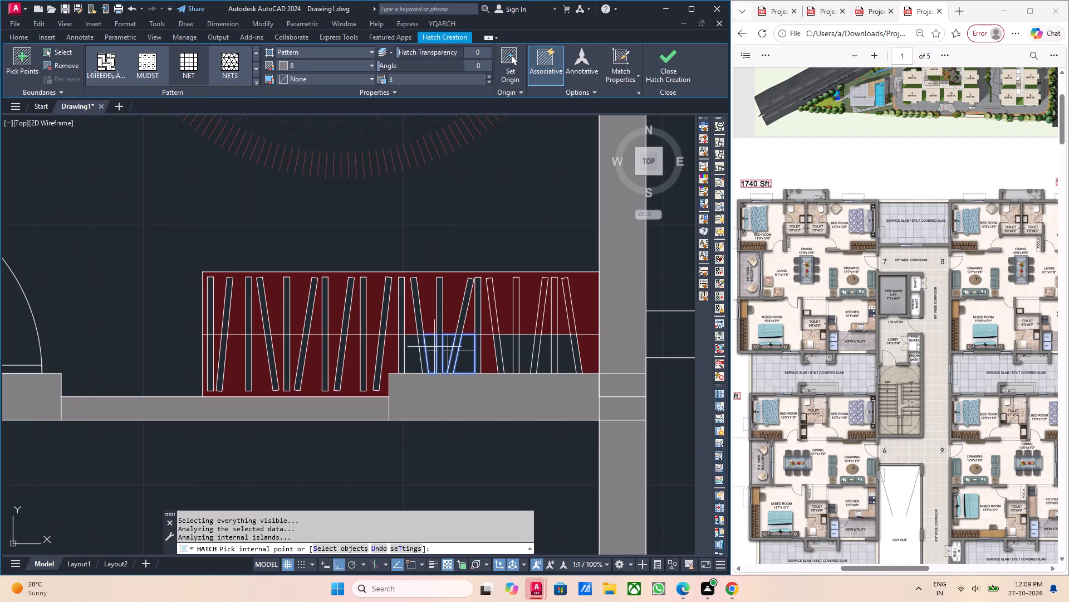
click(410, 357)
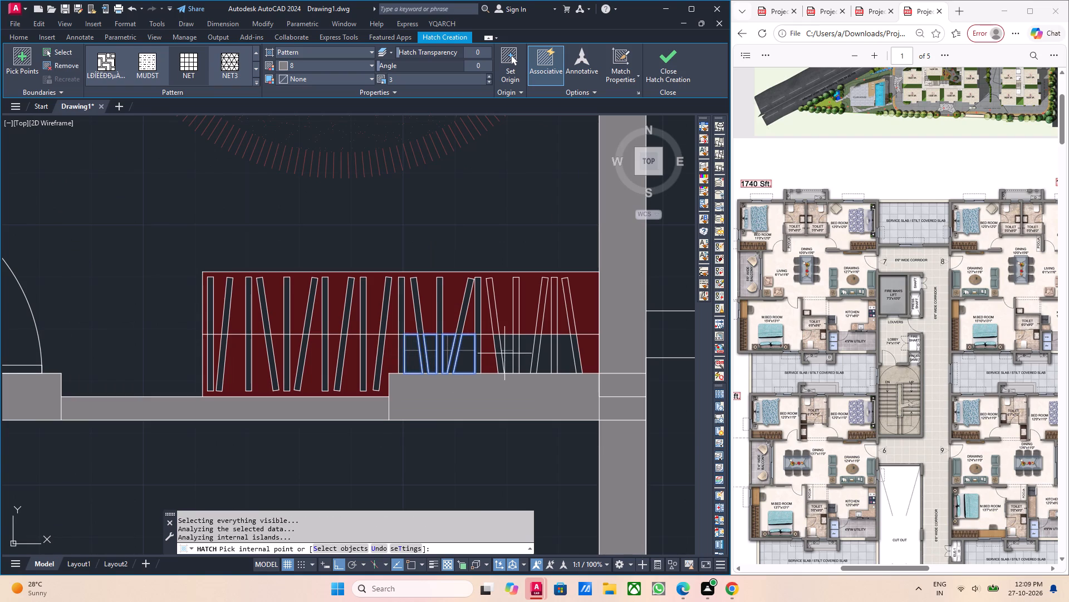
click(505, 352)
click(526, 350)
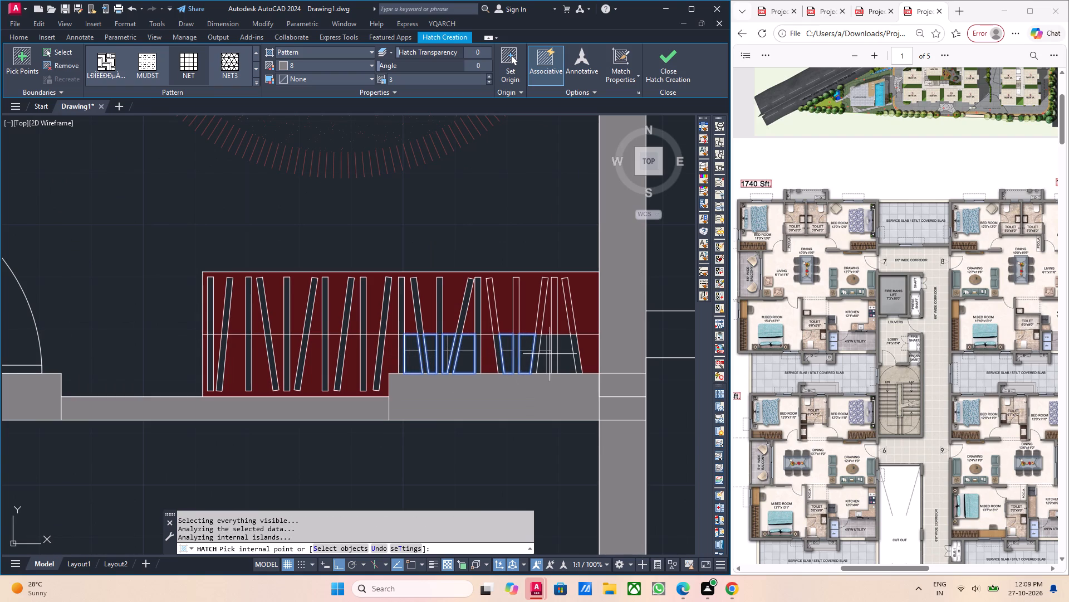
click(550, 354)
click(568, 355)
key(Escape)
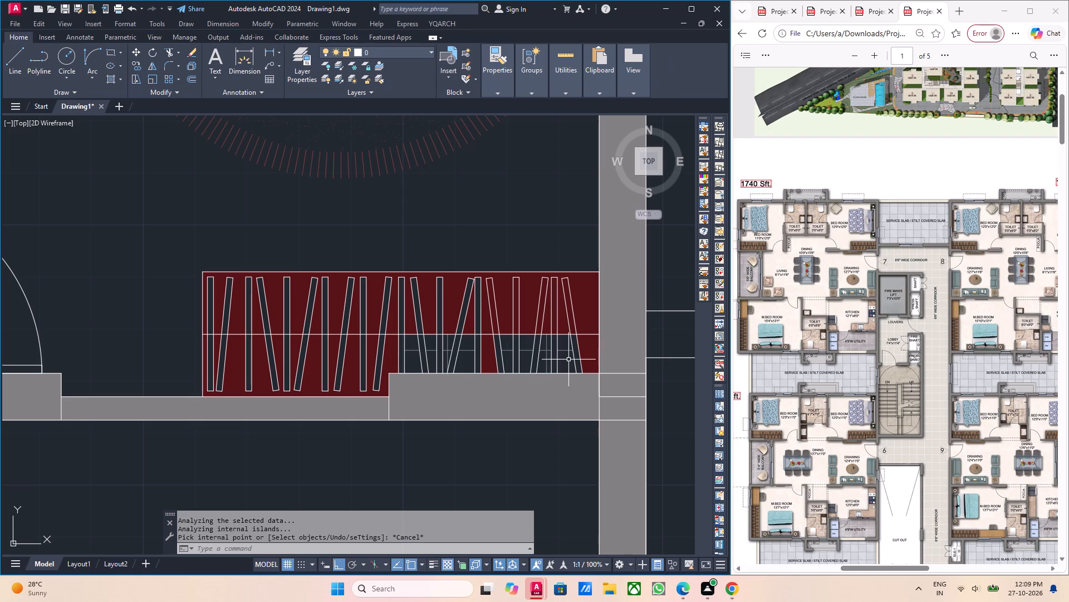
Match the newly hatched gaps in the upper-right bedroom's wardrobe to its existing dark red fill.
text(ma)
key(Return)
scroll(601, 341, up, 2)
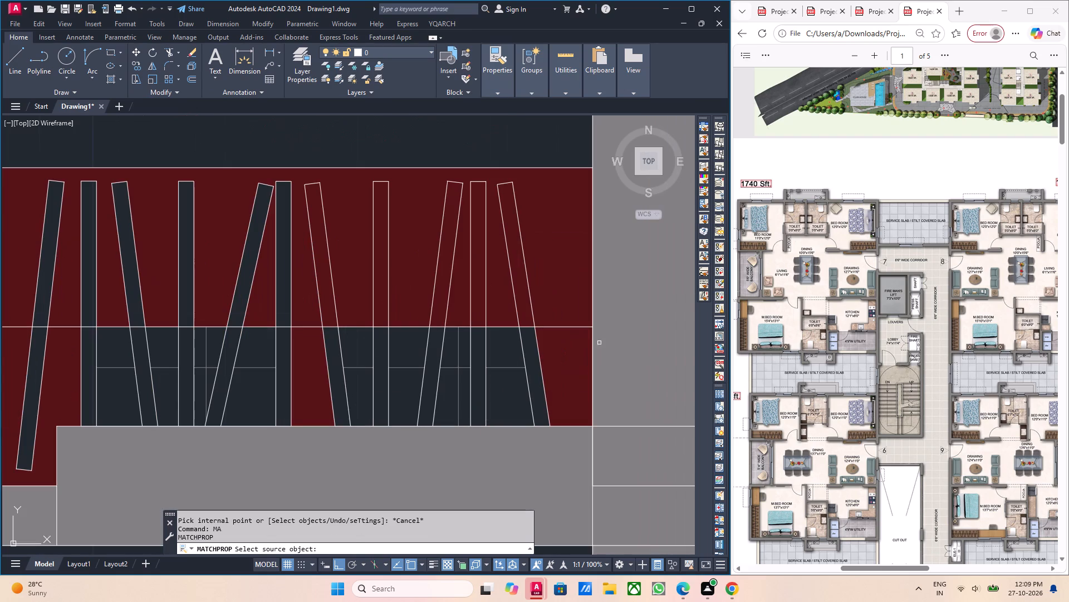
click(571, 360)
click(512, 367)
scroll(492, 380, down, 1)
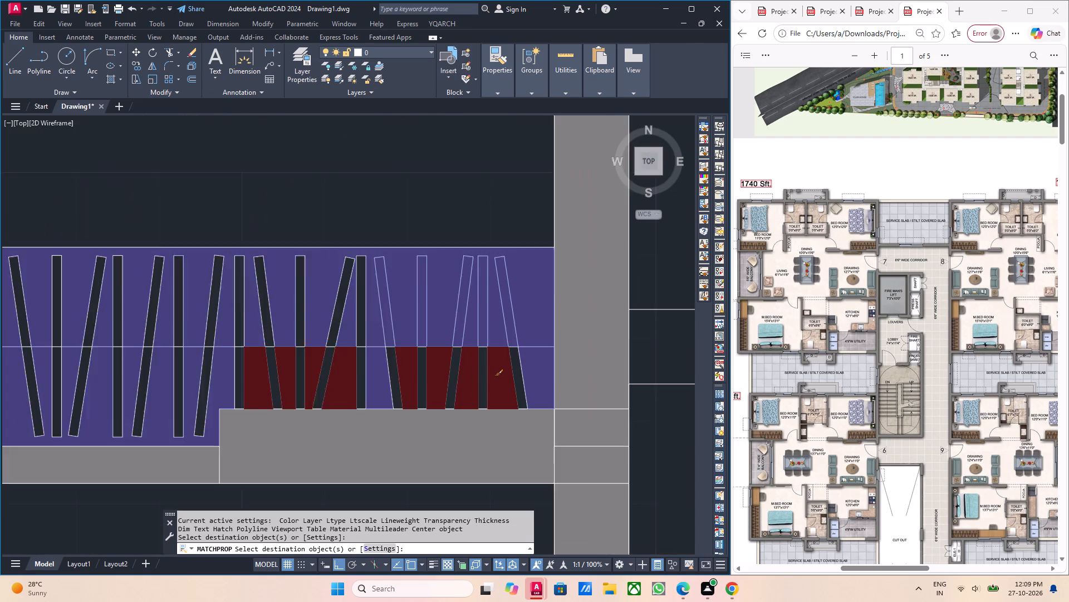
scroll(492, 380, down, 1)
key(Escape)
scroll(491, 380, down, 3)
middle_drag(437, 377, 482, 386)
middle_drag(444, 373, 459, 356)
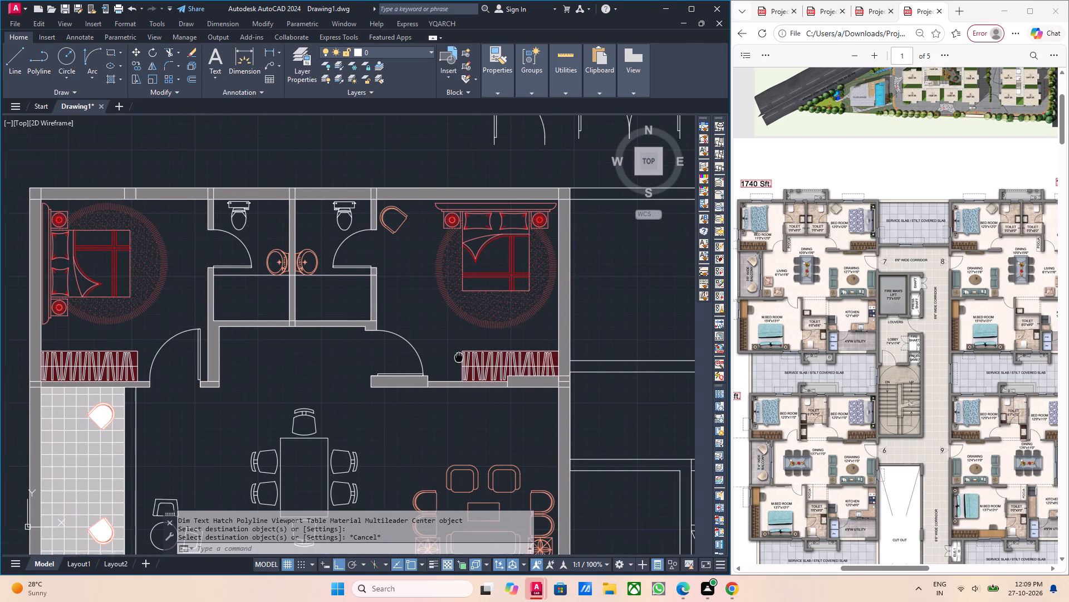
middle_drag(459, 356, 460, 354)
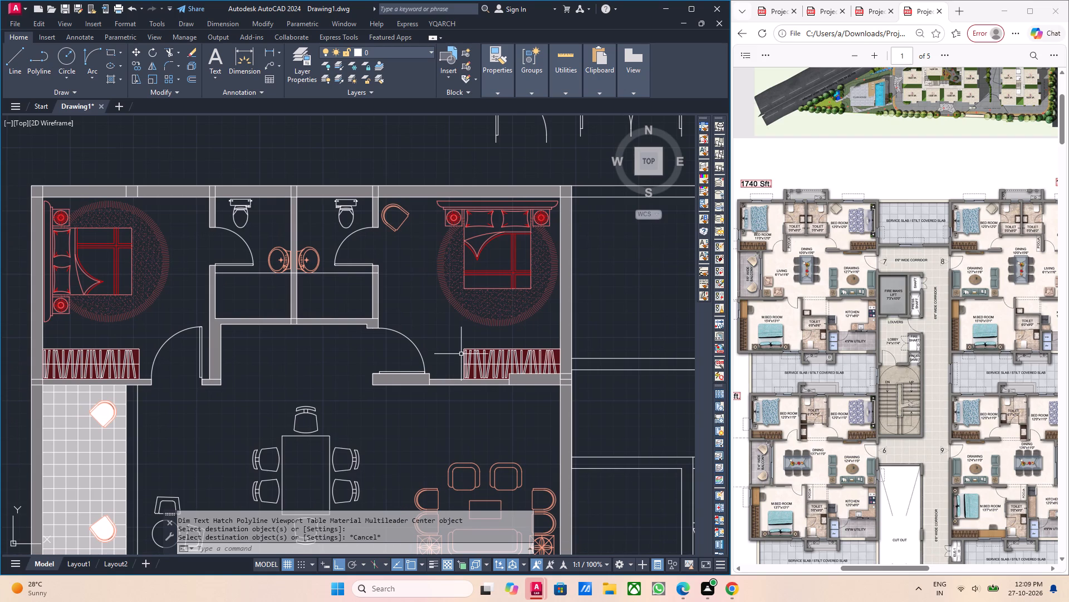
key(Escape)
middle_drag(398, 375, 400, 369)
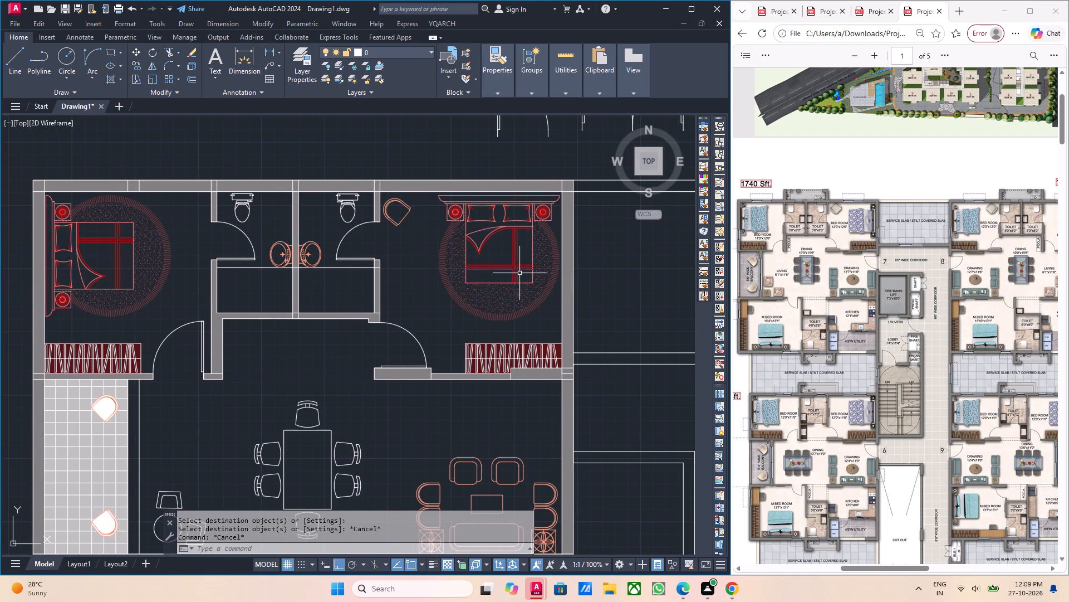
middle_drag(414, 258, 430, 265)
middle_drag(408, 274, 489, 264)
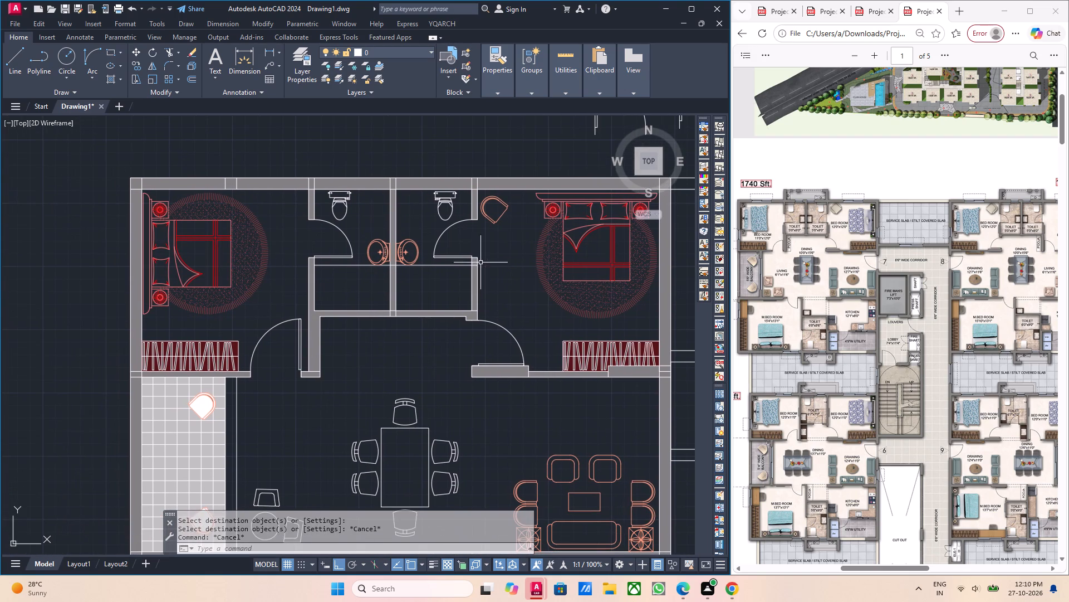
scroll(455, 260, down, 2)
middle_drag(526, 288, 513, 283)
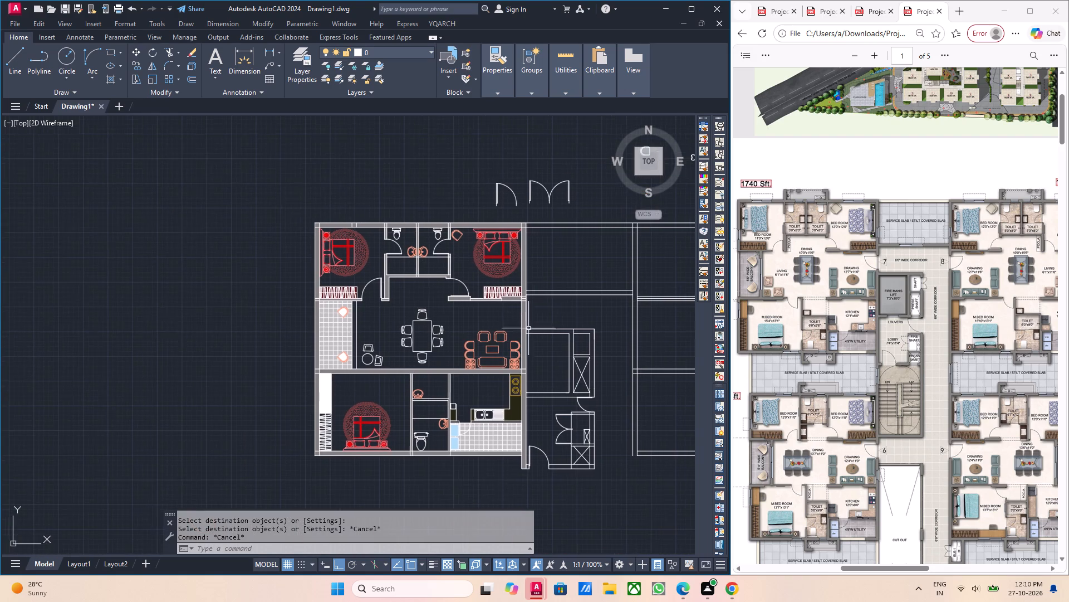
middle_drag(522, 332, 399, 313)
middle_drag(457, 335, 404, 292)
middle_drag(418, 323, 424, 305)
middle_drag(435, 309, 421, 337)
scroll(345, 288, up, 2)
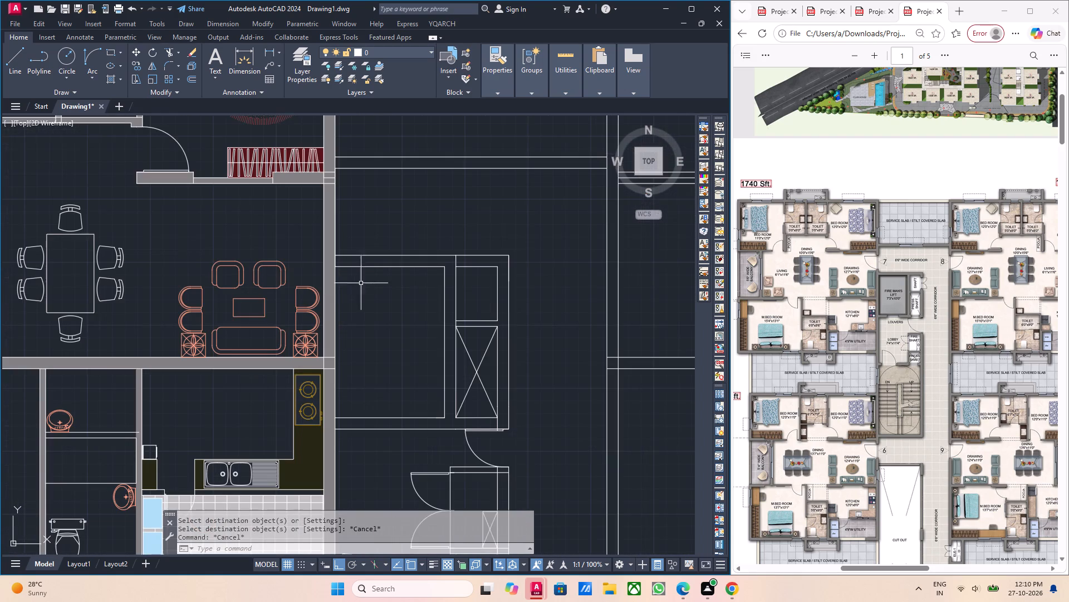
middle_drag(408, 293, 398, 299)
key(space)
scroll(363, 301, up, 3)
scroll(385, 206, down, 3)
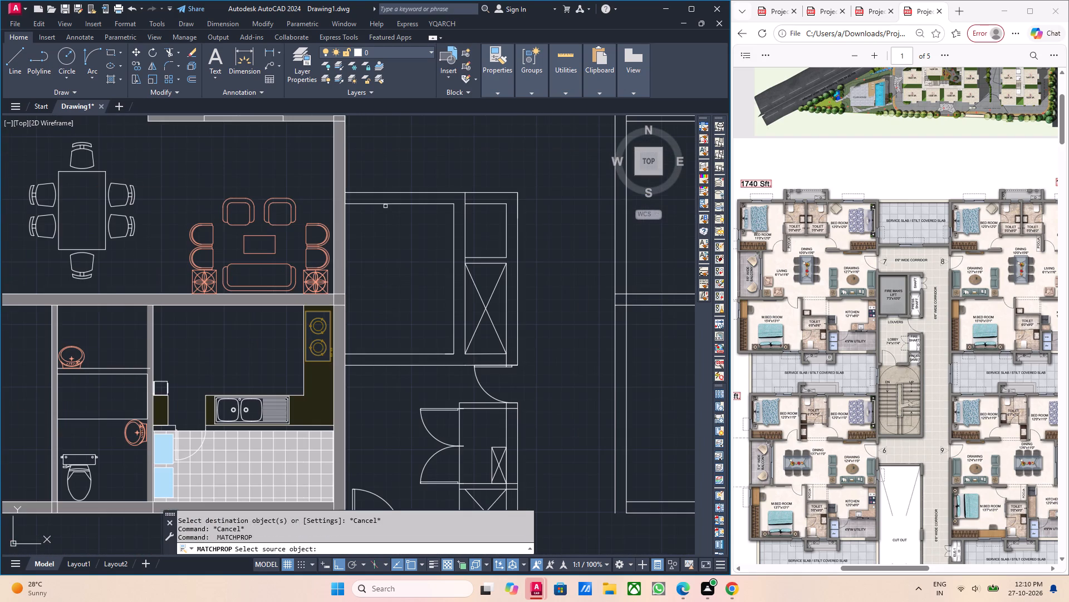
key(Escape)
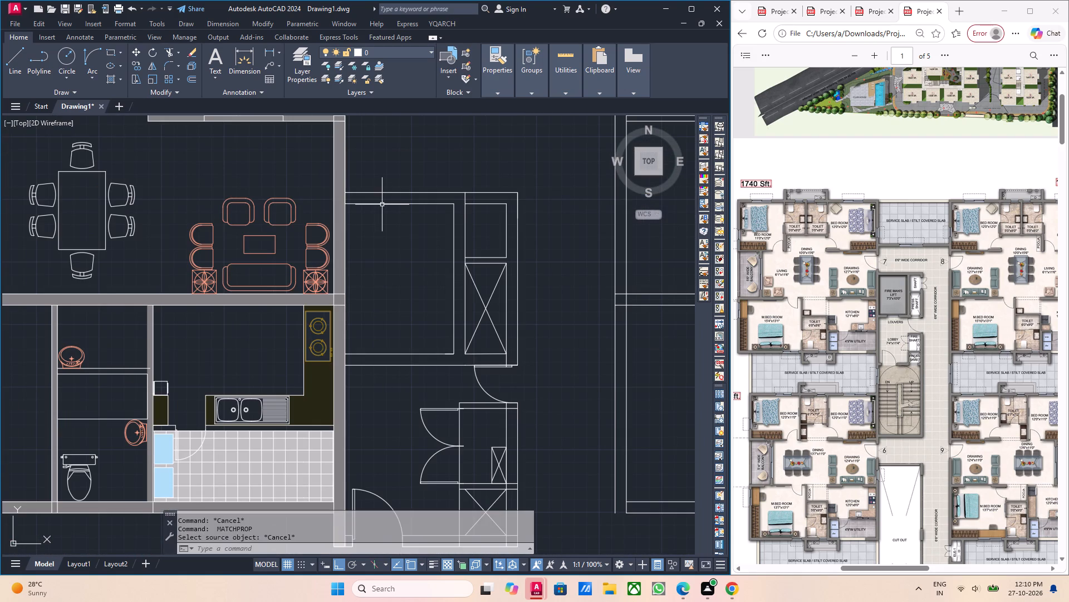
Hatch the walls around the lift and its two adjoining shafts in the core, using the current pattern settings.
key(h)
key(Return)
scroll(381, 203, up, 2)
scroll(385, 192, down, 1)
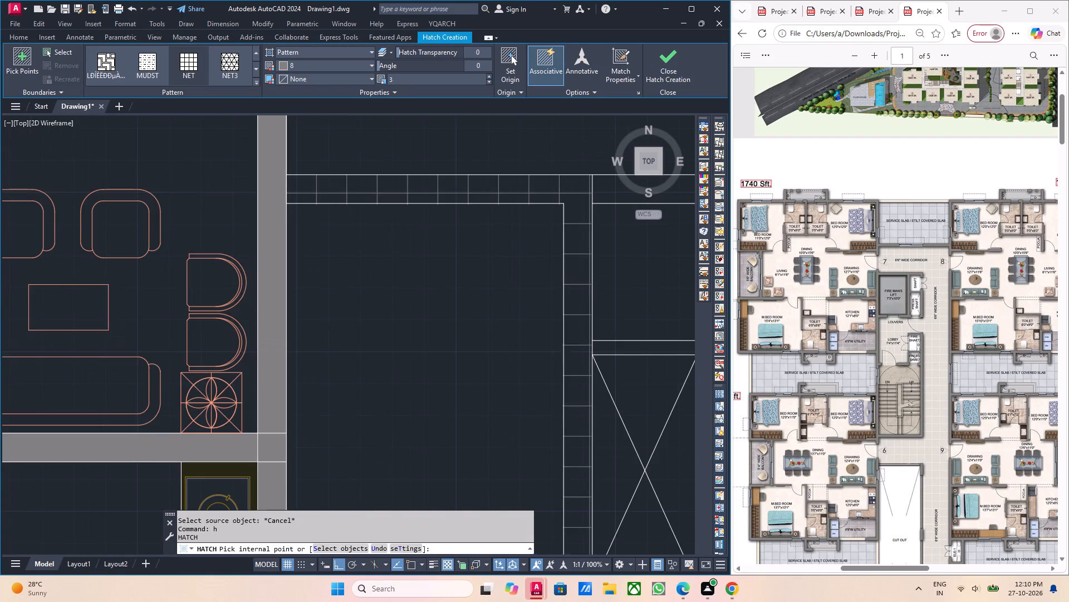
scroll(385, 192, down, 1)
click(386, 191)
scroll(474, 194, up, 2)
click(486, 190)
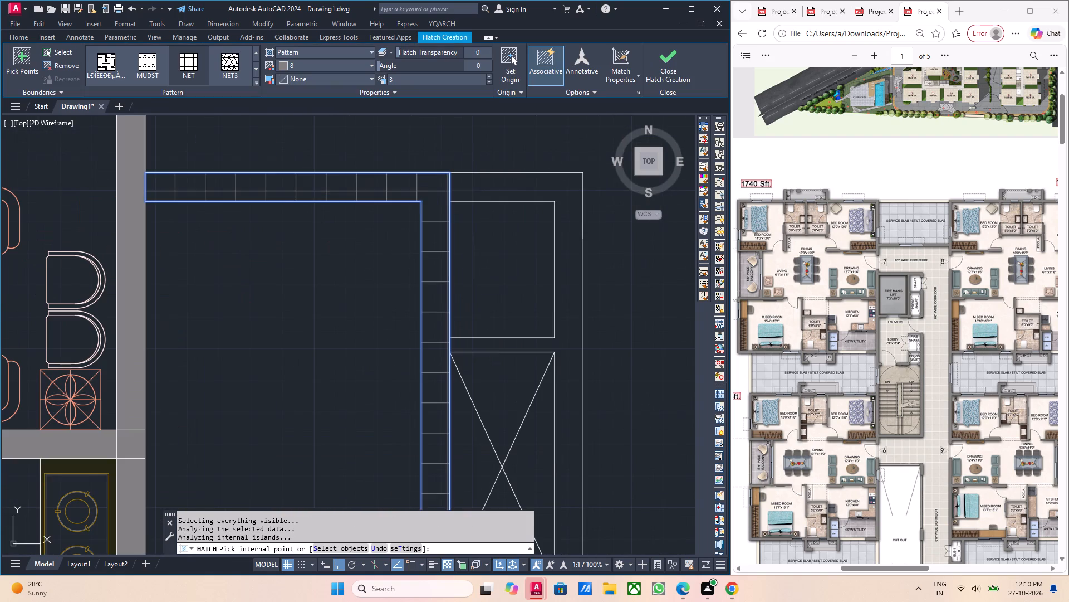
Hatch the upper wall, its corner and the outer side wall of the small double-door room below the lift.
scroll(515, 207, down, 2)
middle_drag(540, 302, 531, 241)
scroll(488, 332, up, 1)
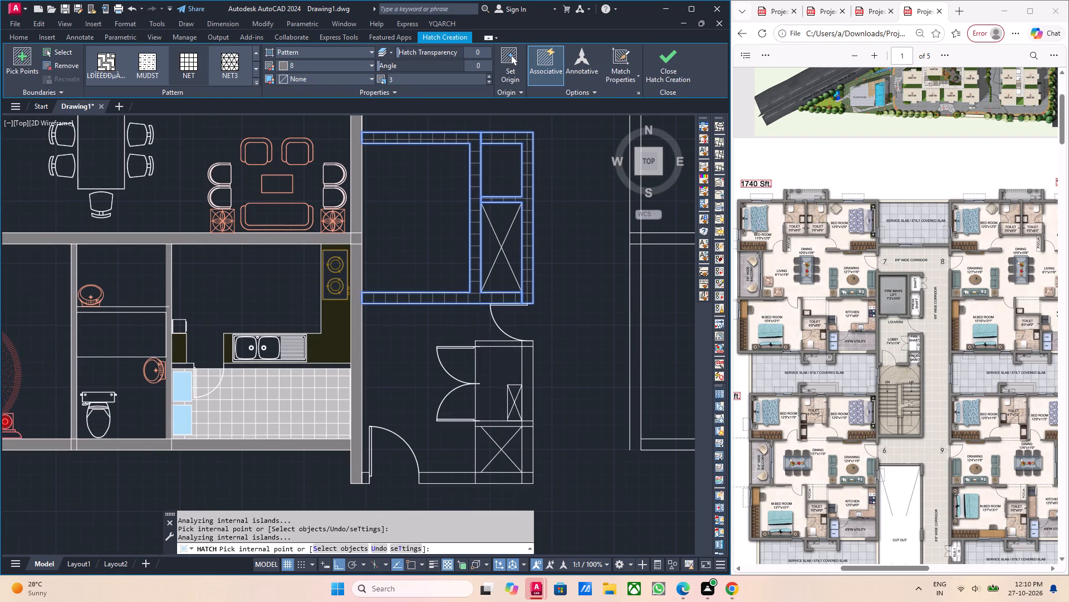
scroll(488, 332, up, 1)
click(504, 360)
click(589, 363)
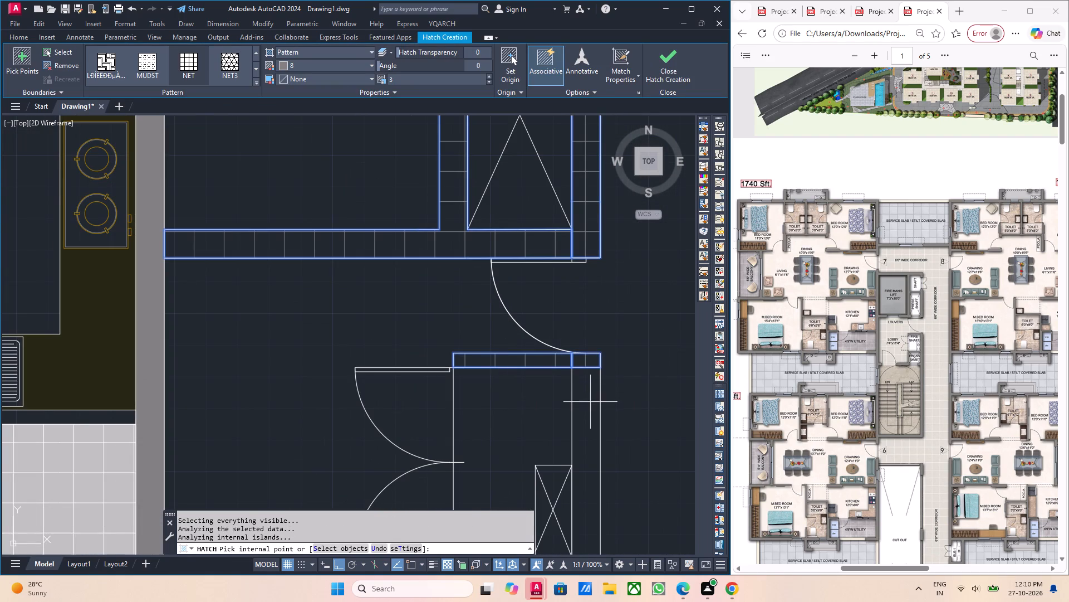
click(590, 402)
Hatch the core's bottom wall segments, including the outer corner and the short stub beside the single door.
scroll(575, 378, down, 3)
middle_drag(578, 422, 565, 335)
scroll(570, 379, up, 3)
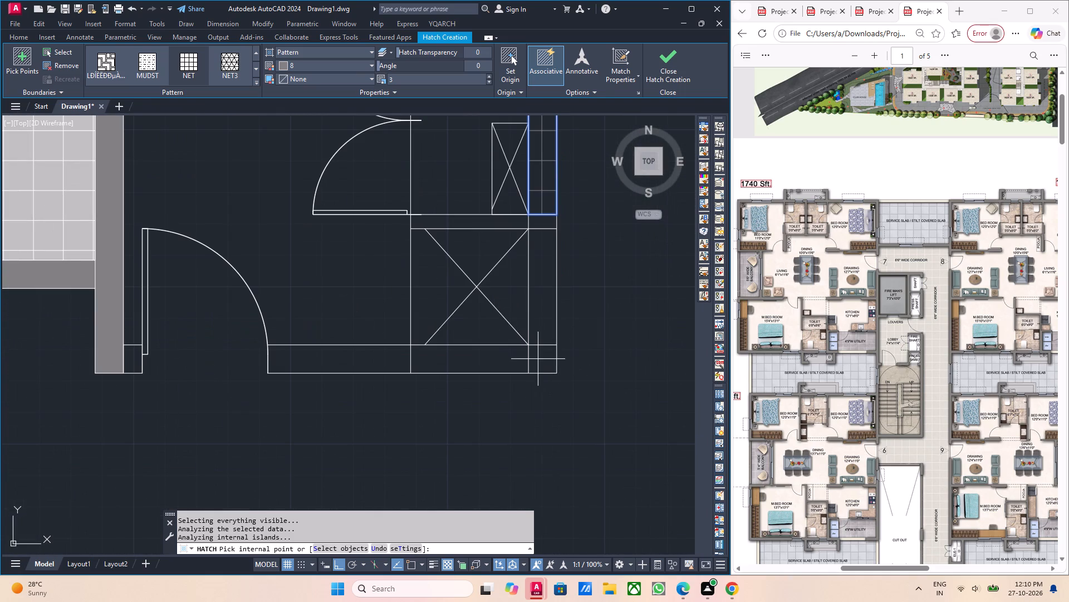
click(543, 360)
click(474, 362)
click(381, 362)
scroll(374, 349, down, 1)
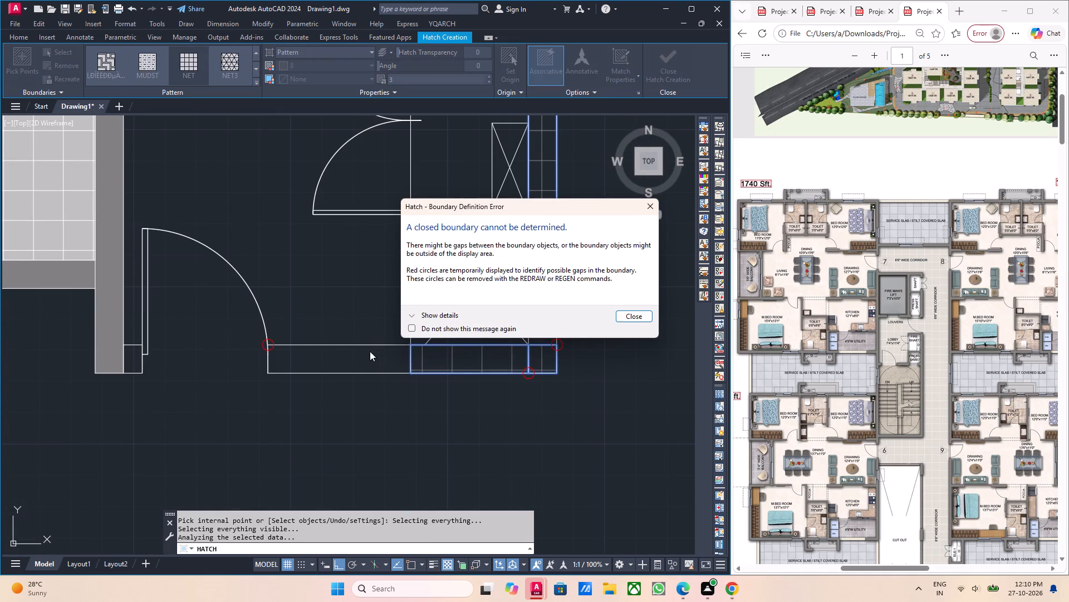
click(634, 317)
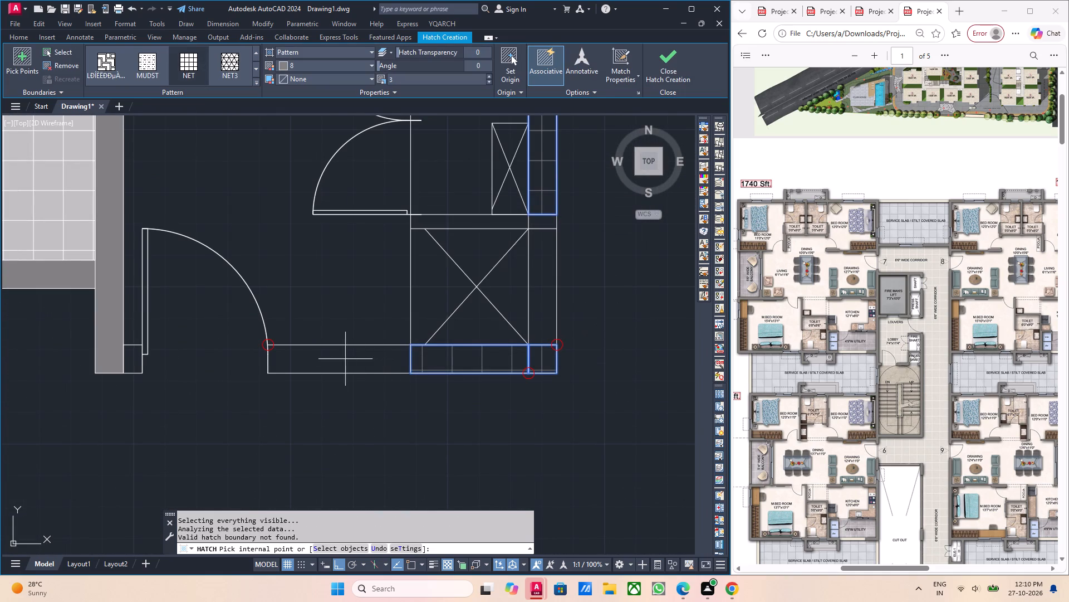
scroll(349, 342, down, 2)
click(339, 352)
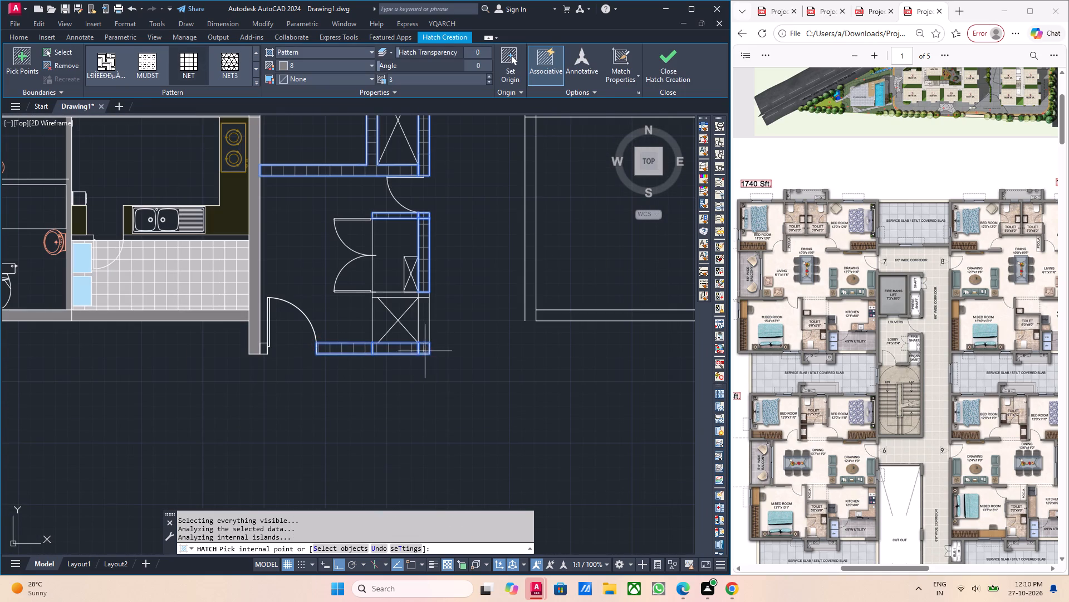
scroll(266, 349, up, 3)
click(254, 346)
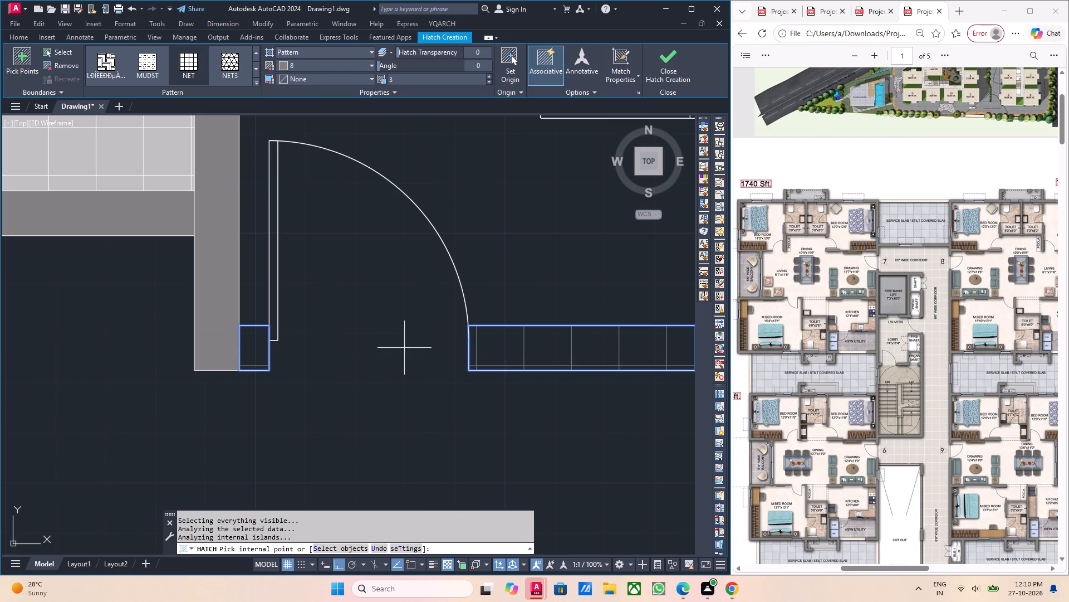
key(Escape)
Match the newly hatched core walls to the apartment's solid grey wall fill.
text(ma)
key(Return)
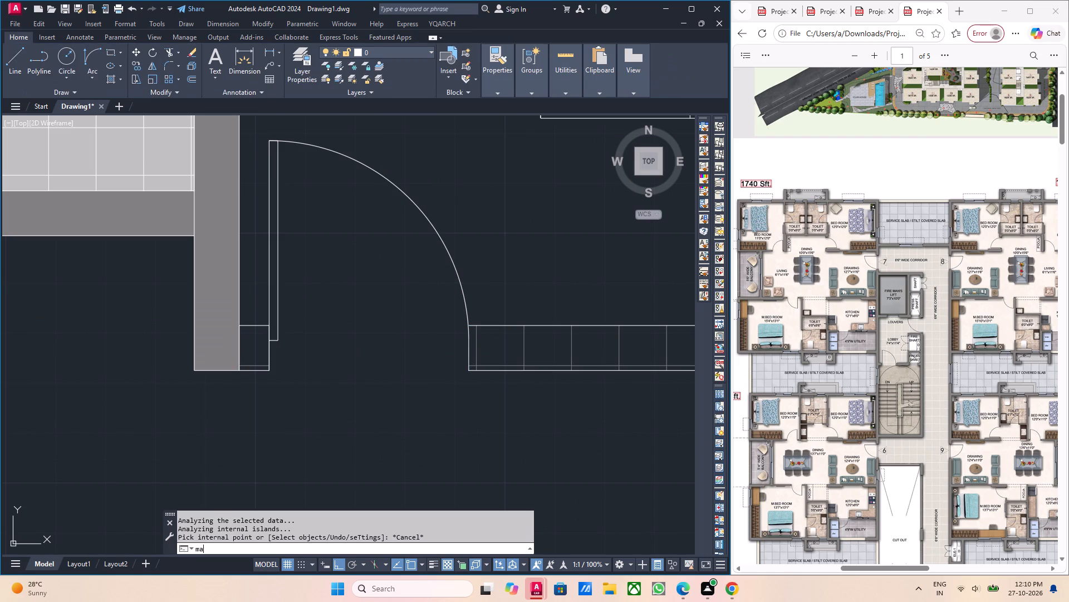
click(208, 307)
click(254, 367)
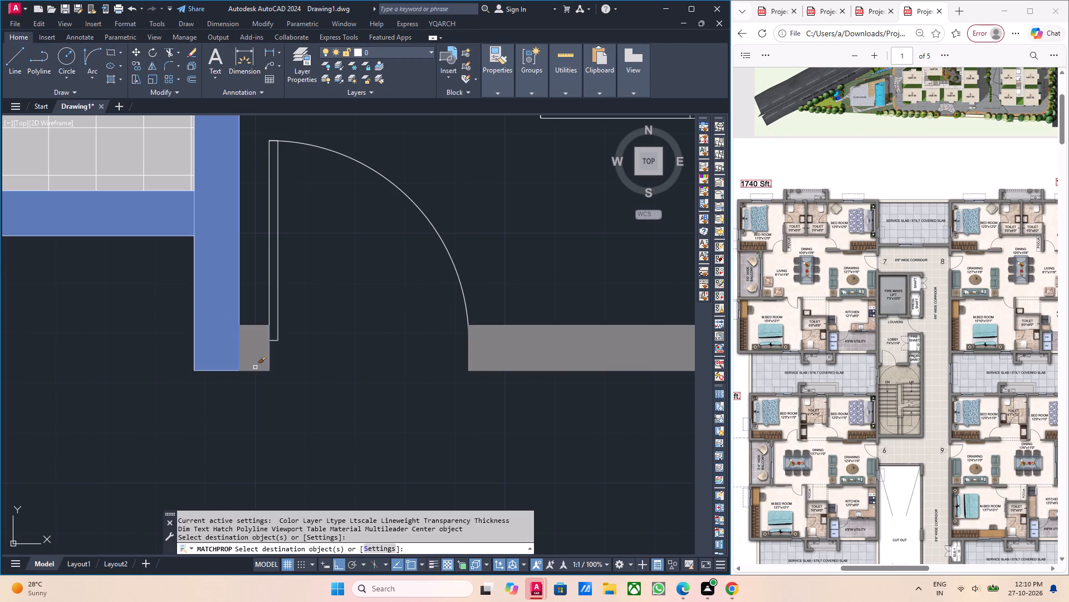
scroll(273, 349, down, 5)
middle_drag(411, 365, 408, 389)
key(Escape)
scroll(339, 334, up, 3)
key(Escape)
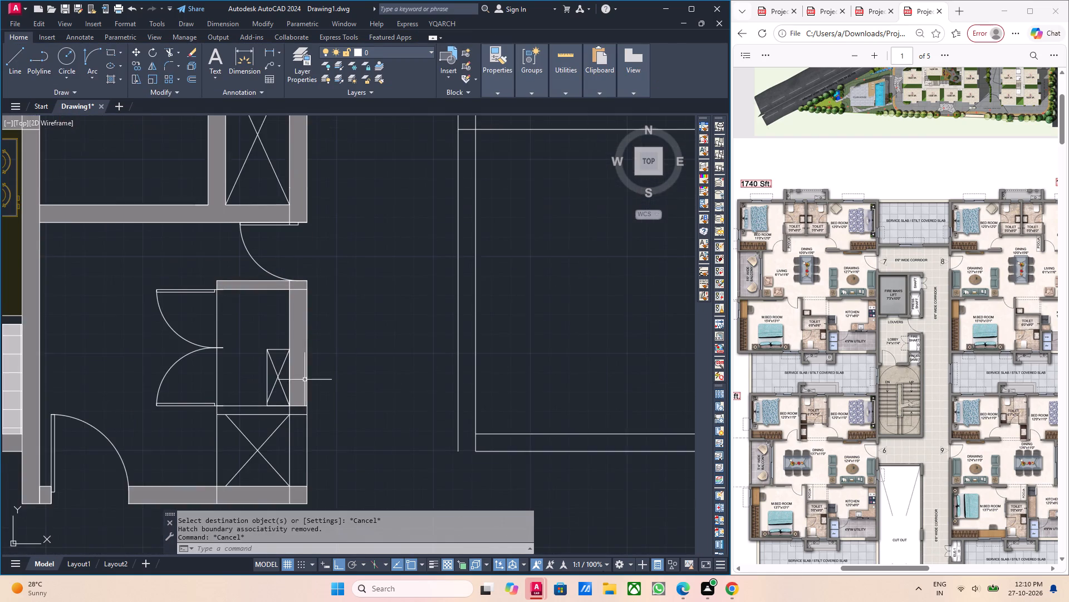
Hatch the wall between the double-door room and the crossed shaft below it, plus the shaft's outer side wall.
middle_drag(281, 395, 362, 366)
key(h)
key(Return)
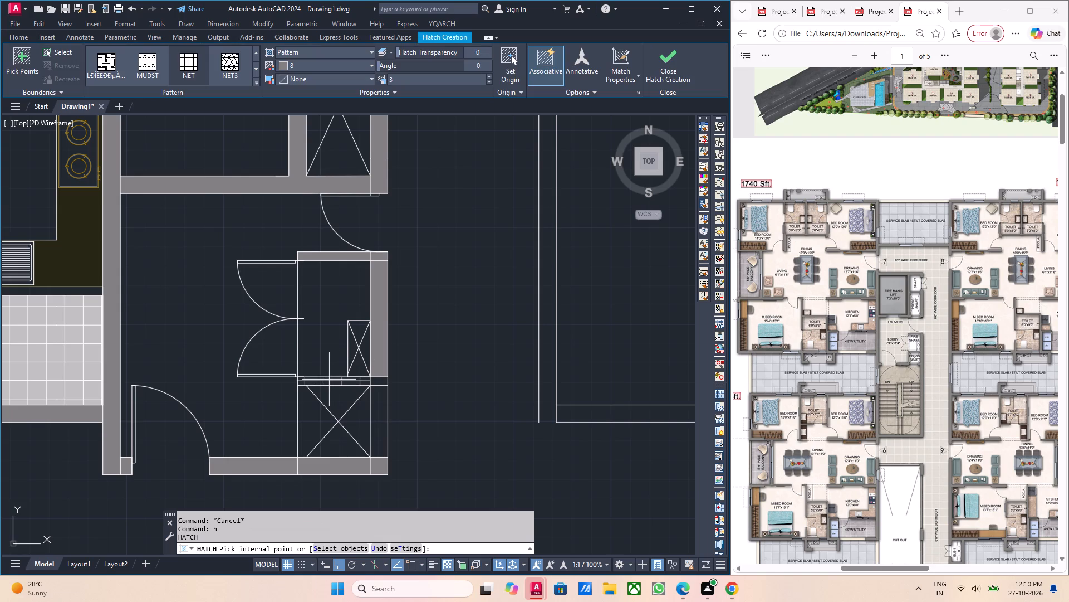
click(328, 380)
click(382, 381)
click(379, 411)
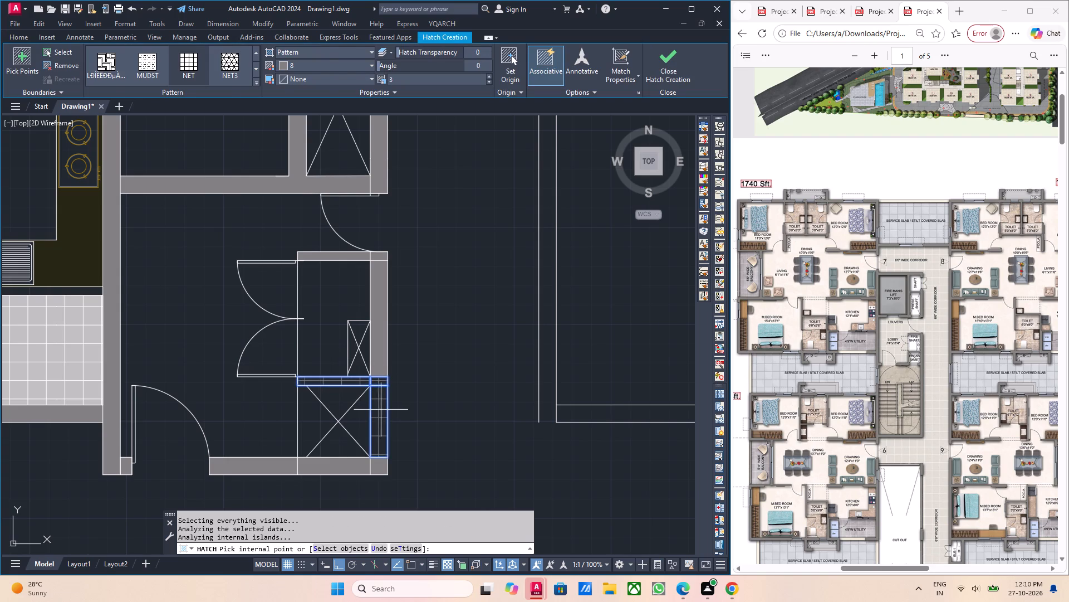
key(Escape)
Match the new wall hatches around the bottom crossed shaft to the core's solid grey wall fill.
text(ma)
key(Return)
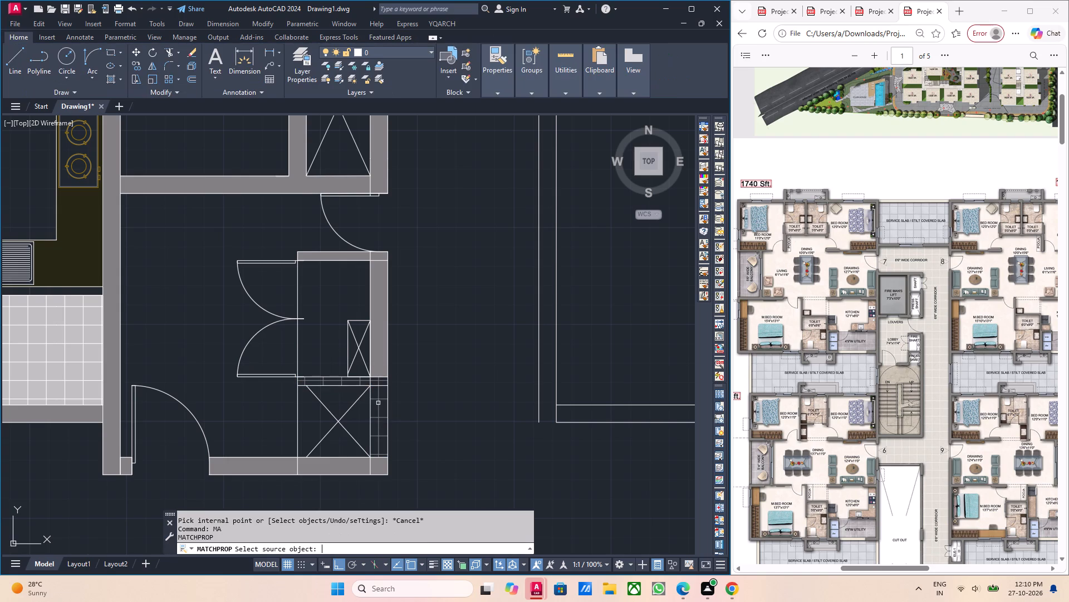
click(380, 338)
click(383, 404)
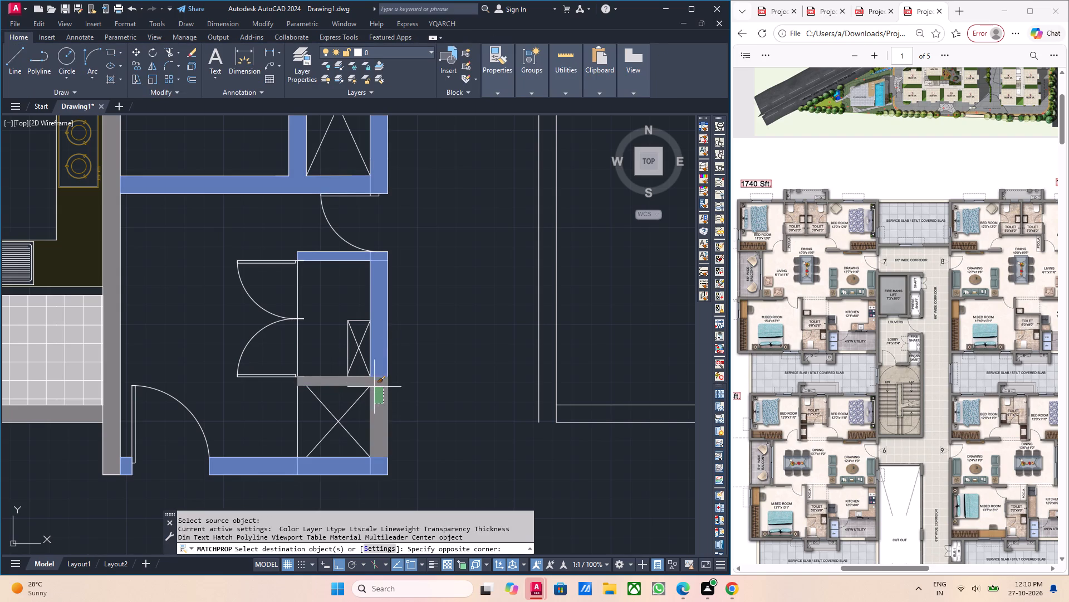
click(375, 389)
scroll(369, 387, down, 2)
key(Escape)
middle_drag(414, 423, 462, 421)
key(Escape)
middle_drag(425, 405, 434, 404)
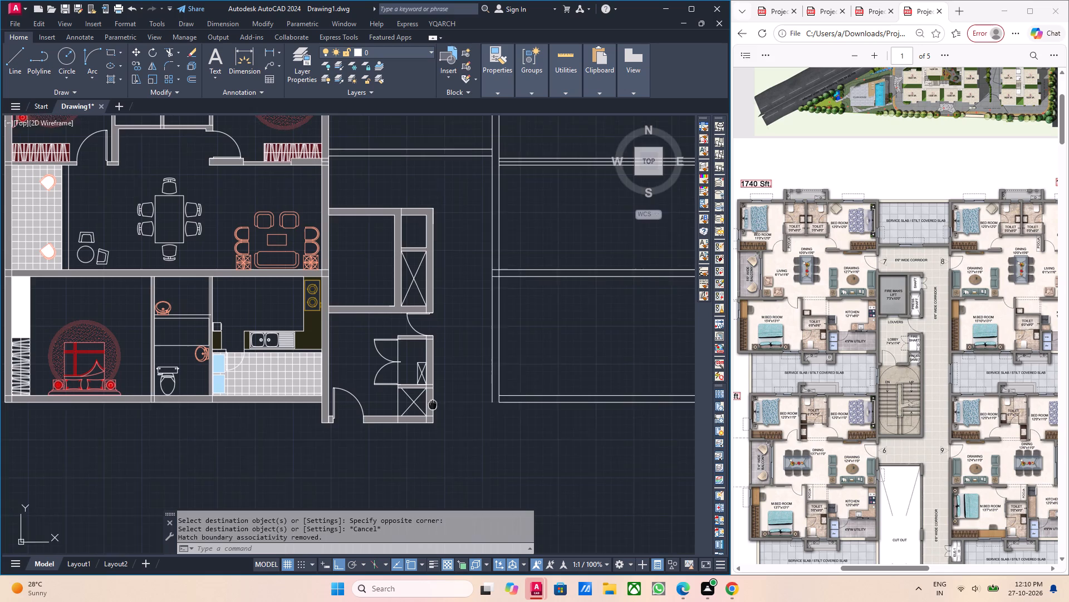
Offset the line across the double-door opening 4.5 inches inward, toward the room's outer wall.
middle_drag(434, 404, 473, 407)
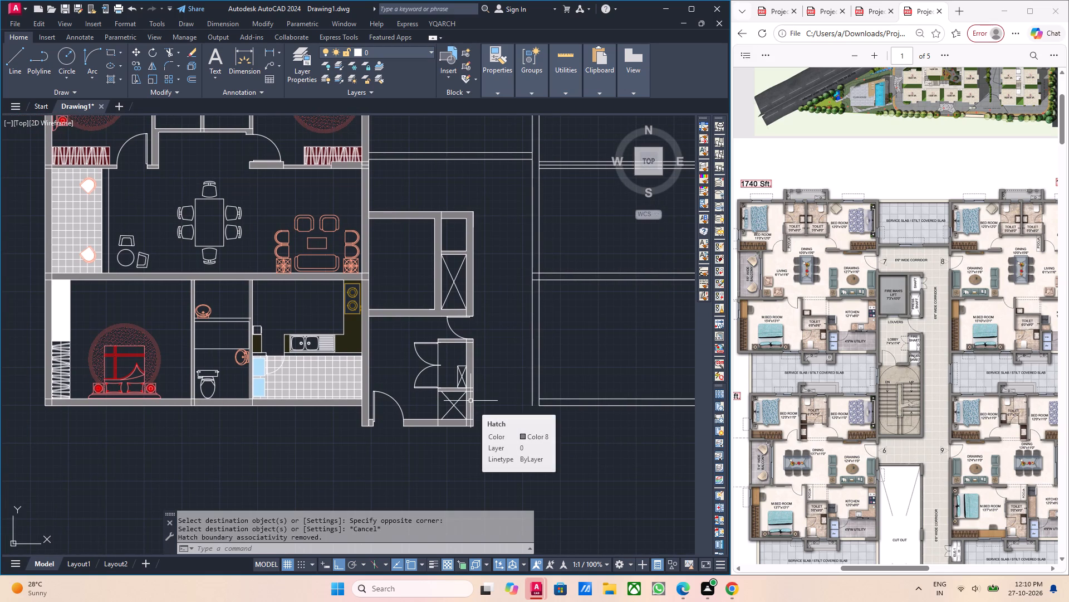
middle_drag(468, 377, 504, 363)
scroll(484, 382, up, 3)
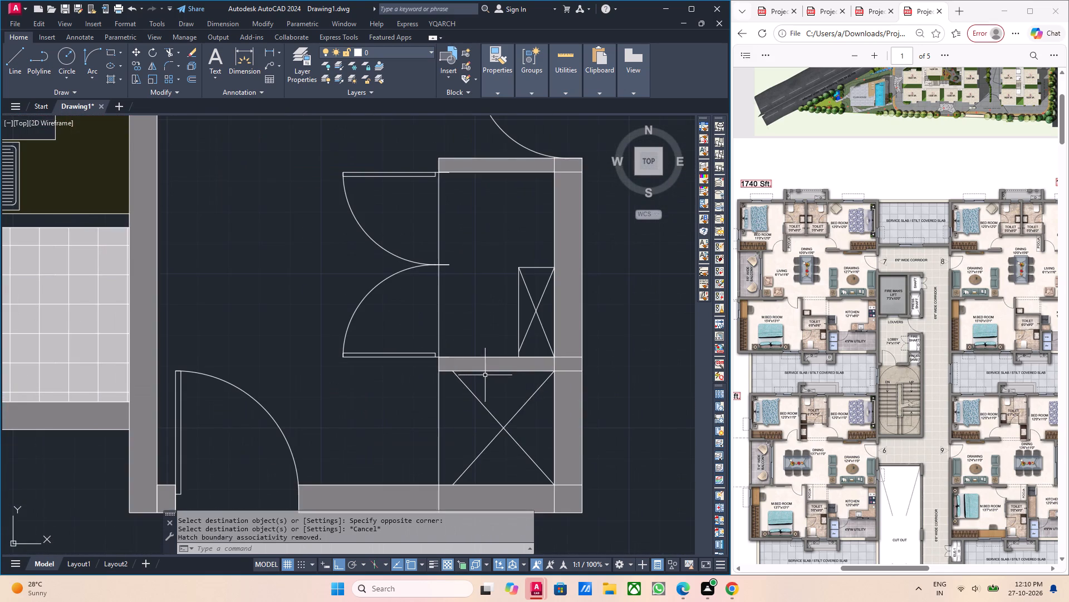
drag(455, 318, 440, 318)
click(403, 314)
middle_drag(489, 321, 492, 346)
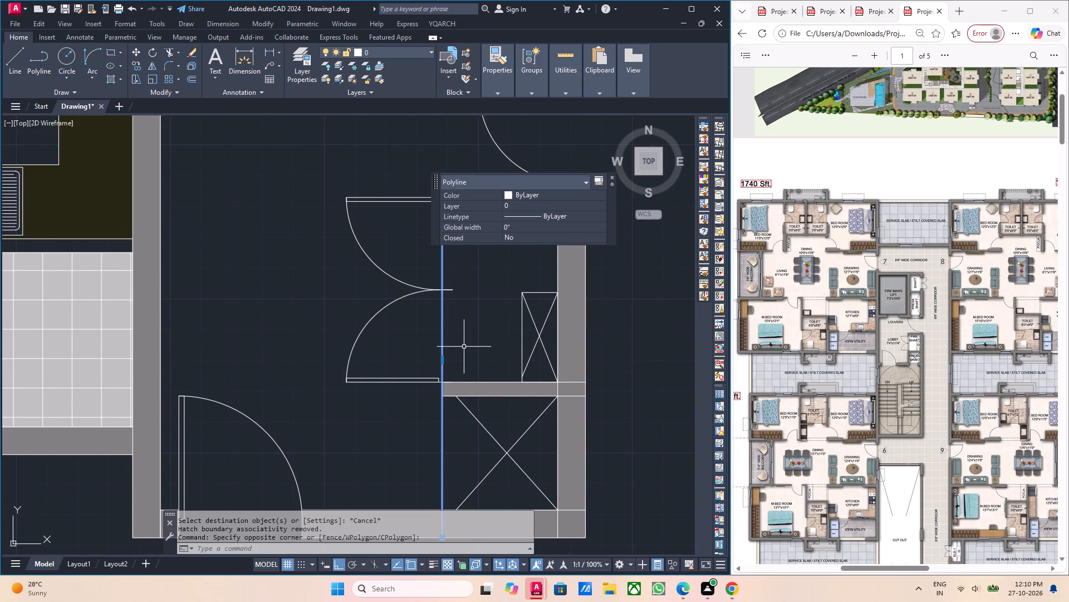
key(o)
key(Return)
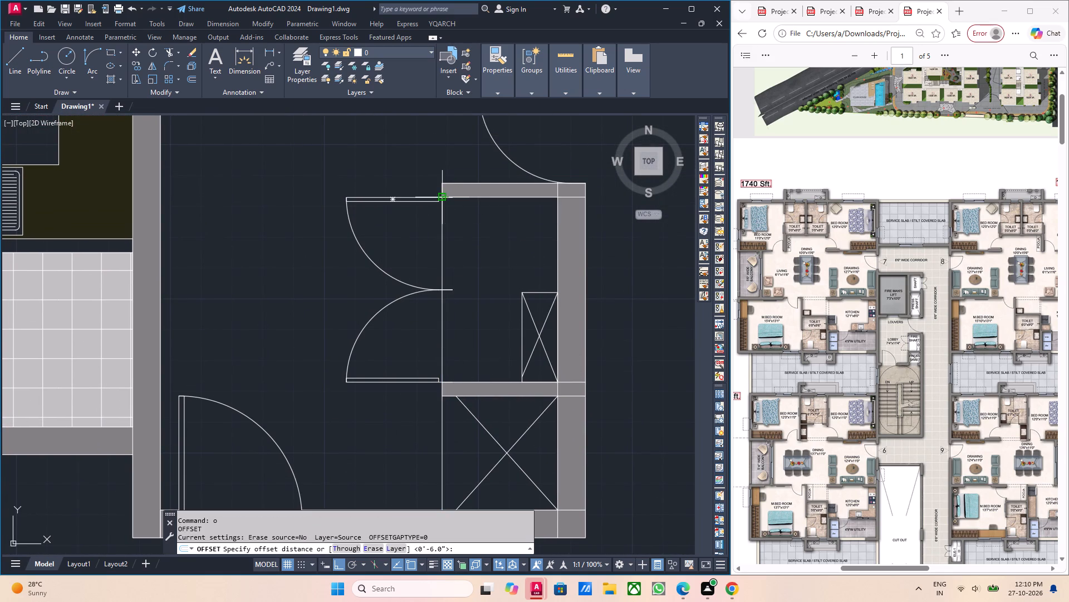
click(441, 197)
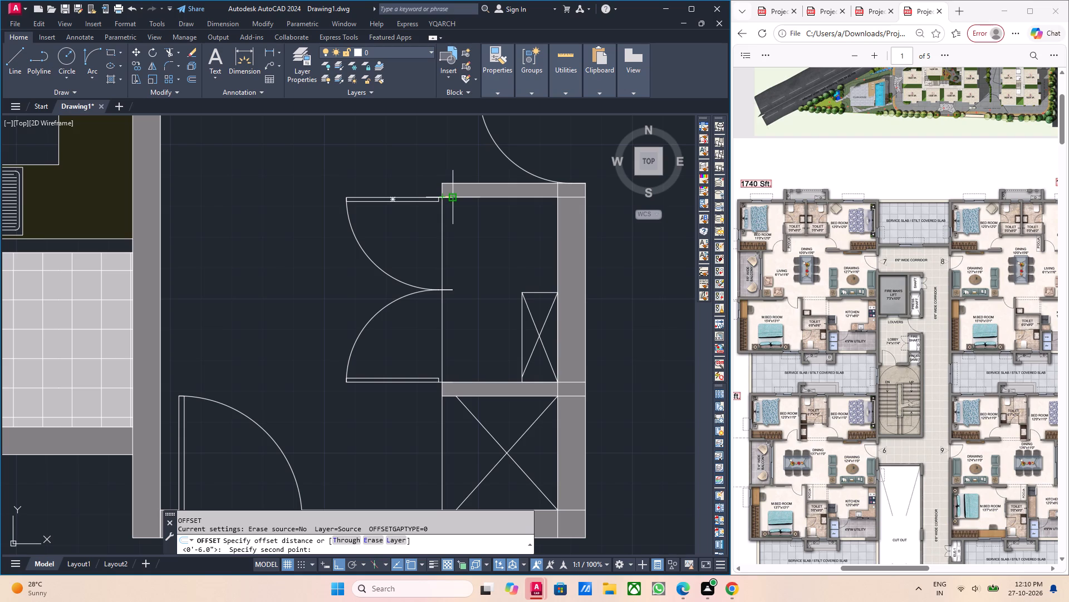
text(4.5)
key(Return)
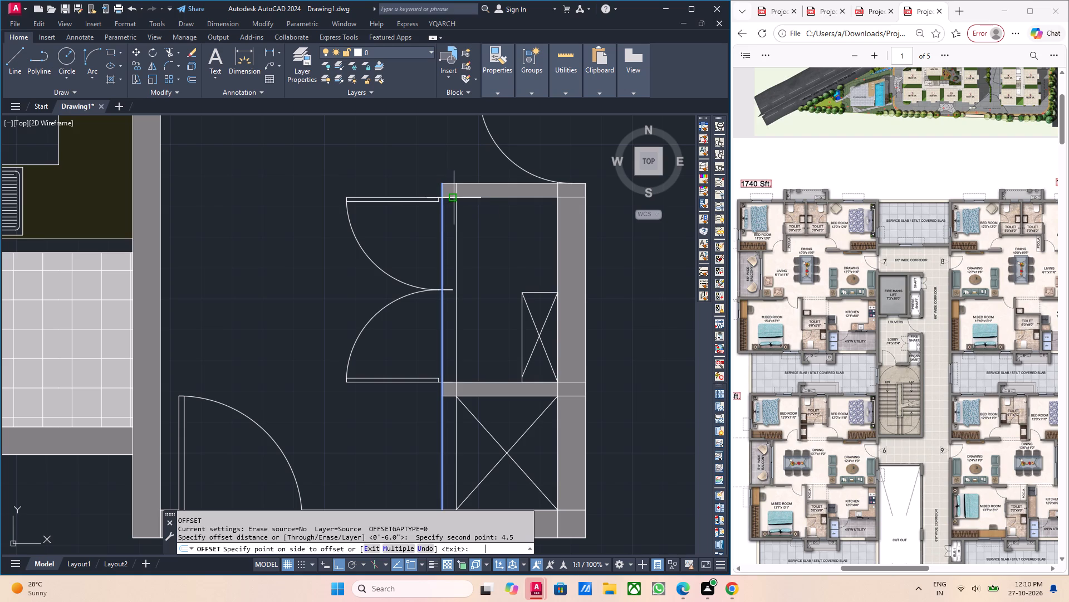
click(469, 250)
scroll(447, 330, up, 3)
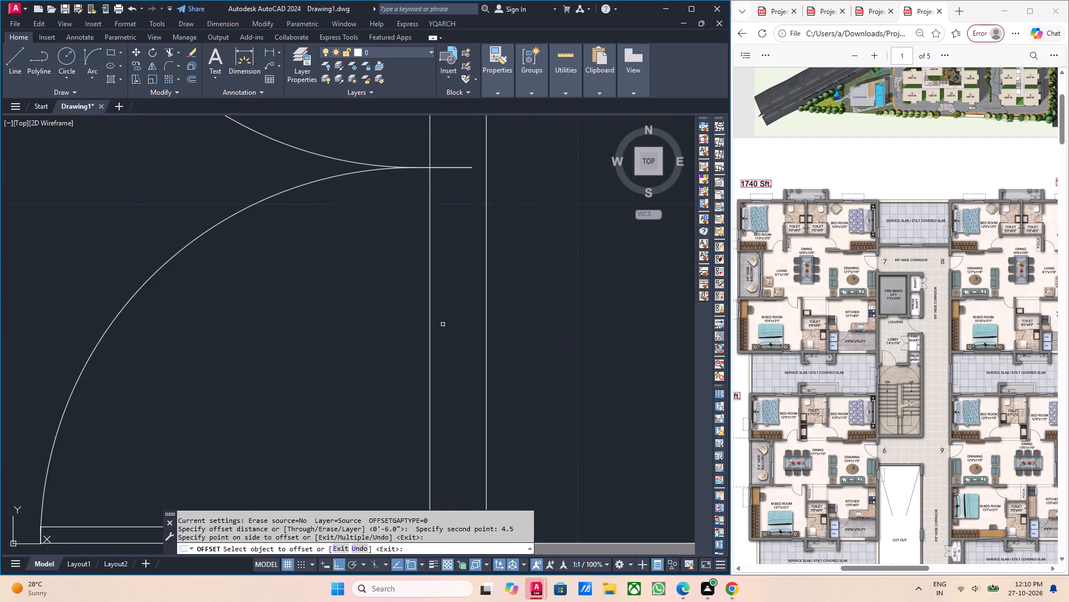
scroll(463, 323, down, 3)
middle_click(491, 324)
key(grave)
middle_drag(479, 279, 479, 332)
key(grave)
key(Escape)
key(Escape)
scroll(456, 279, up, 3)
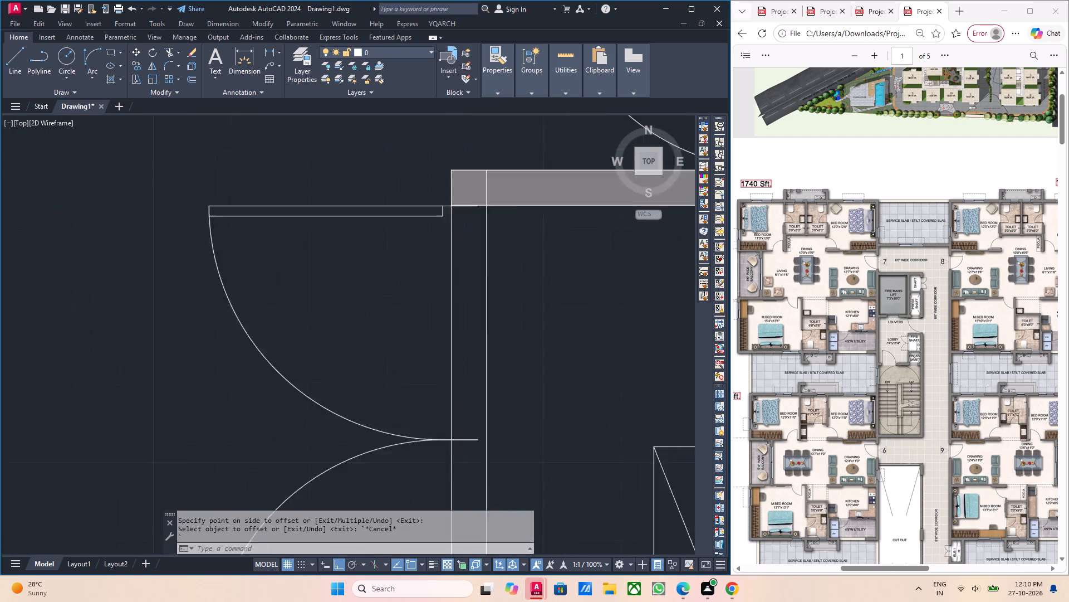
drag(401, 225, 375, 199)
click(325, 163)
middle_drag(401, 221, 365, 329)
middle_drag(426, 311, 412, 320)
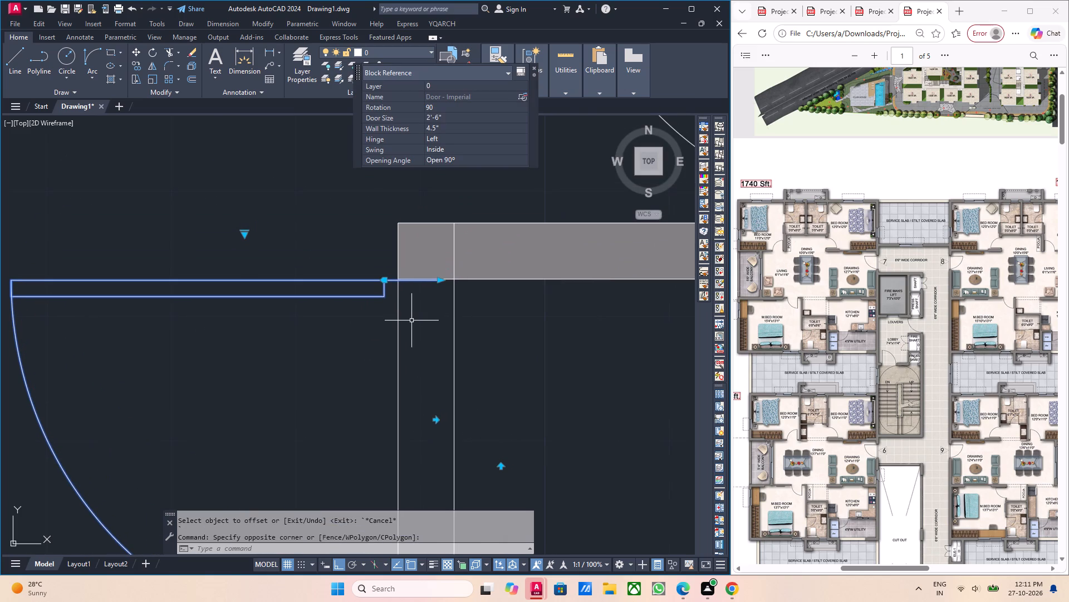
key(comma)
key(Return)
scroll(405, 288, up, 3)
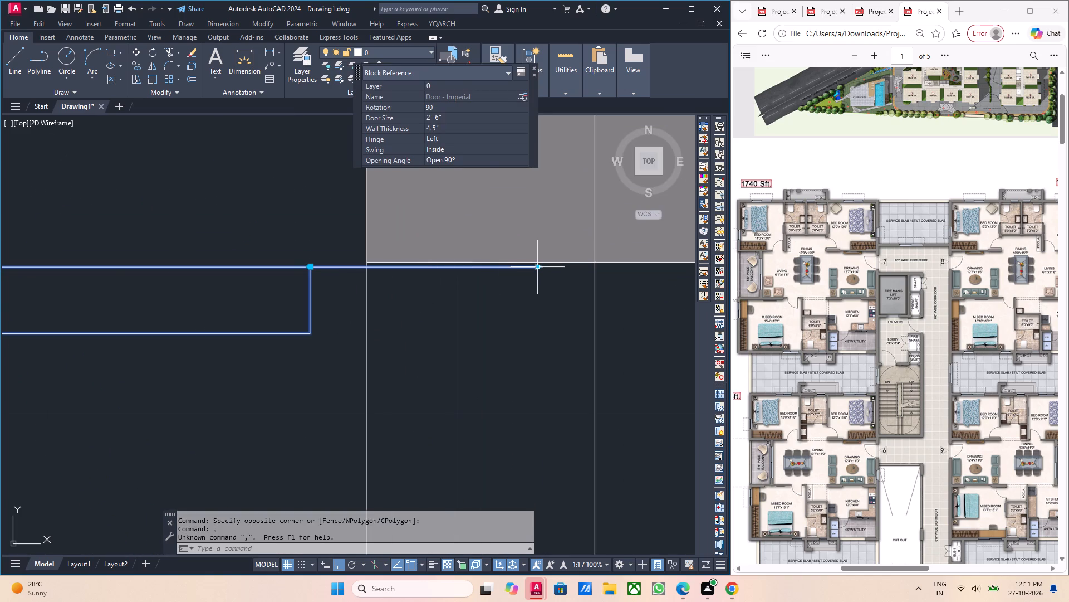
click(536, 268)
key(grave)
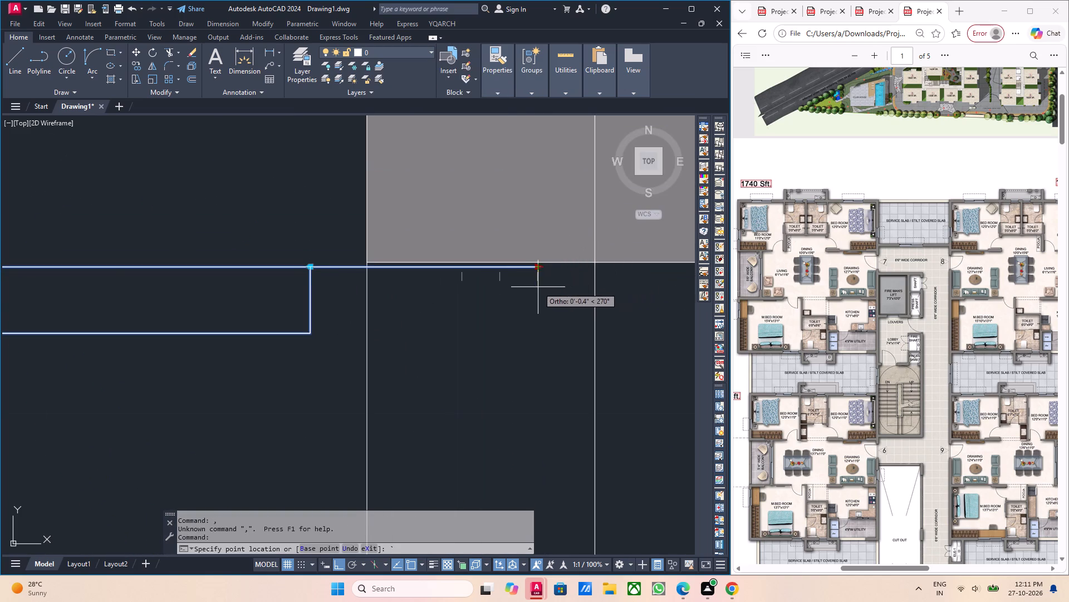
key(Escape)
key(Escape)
Move both leaves of the double door together so their meeting end lands on the offset inner line of the opening.
scroll(533, 285, up, 1)
drag(544, 280, 539, 275)
click(512, 254)
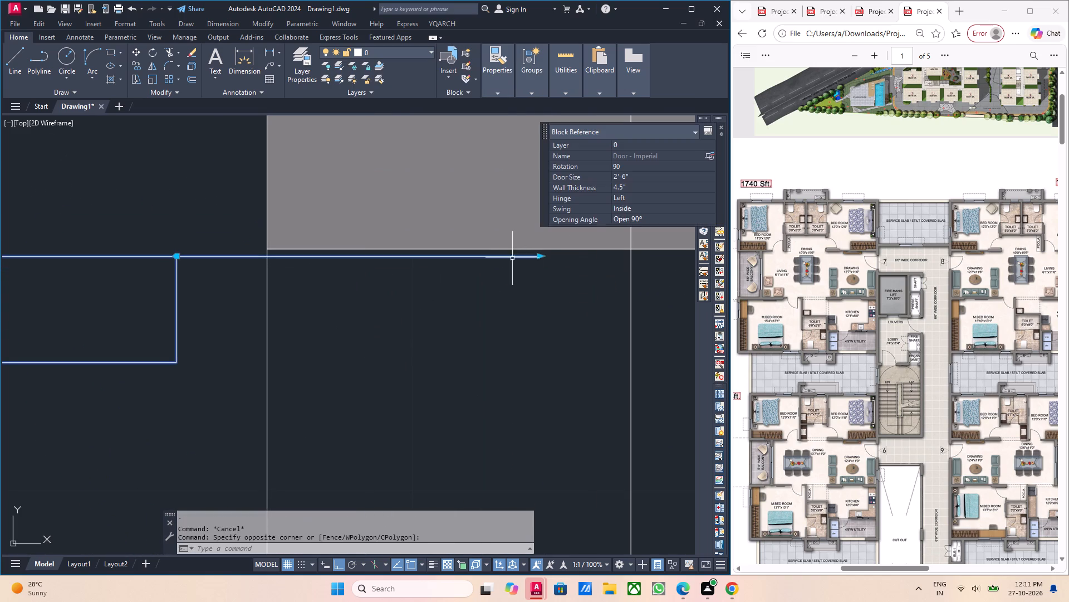
scroll(525, 297, down, 4)
scroll(489, 340, down, 4)
middle_drag(499, 381, 499, 345)
scroll(449, 373, up, 1)
click(449, 370)
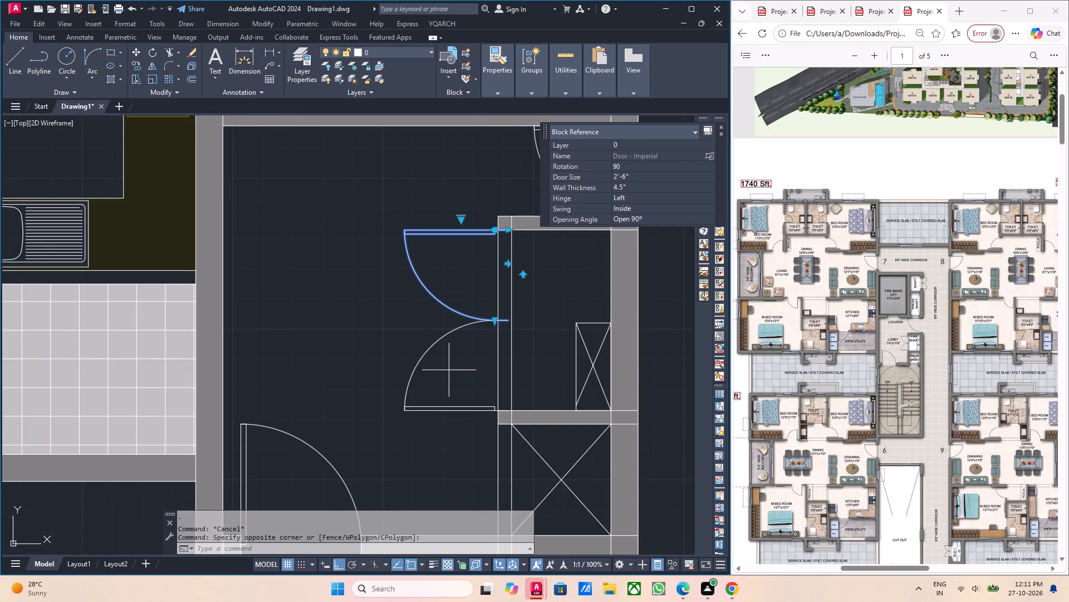
click(413, 358)
middle_drag(459, 381, 414, 375)
middle_drag(460, 384, 453, 386)
key(comma)
key(Return)
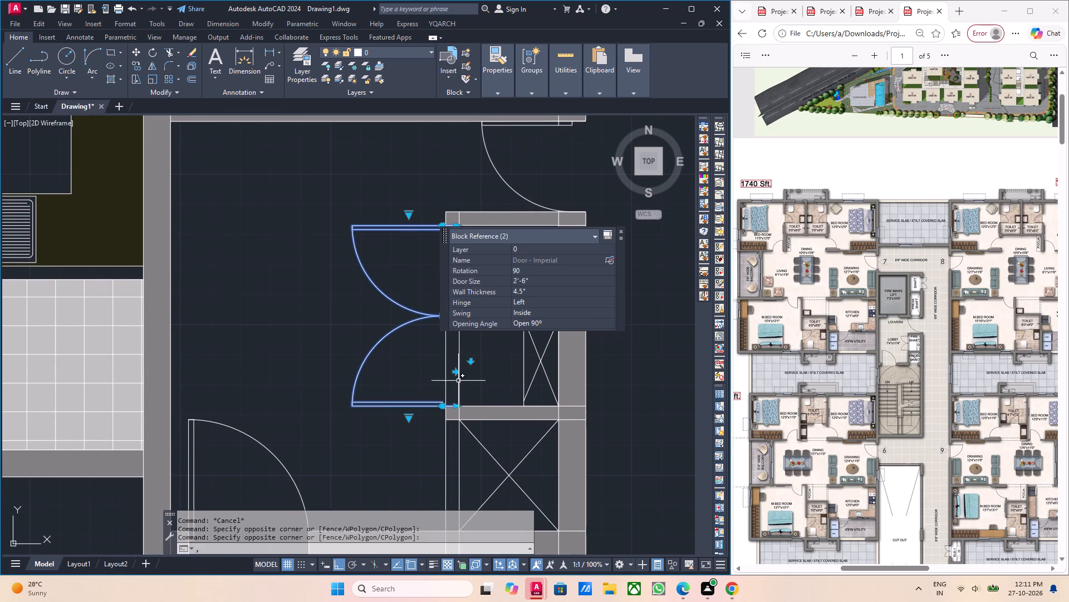
scroll(462, 337, up, 3)
middle_drag(450, 299, 423, 422)
middle_drag(399, 321, 376, 392)
scroll(408, 395, up, 2)
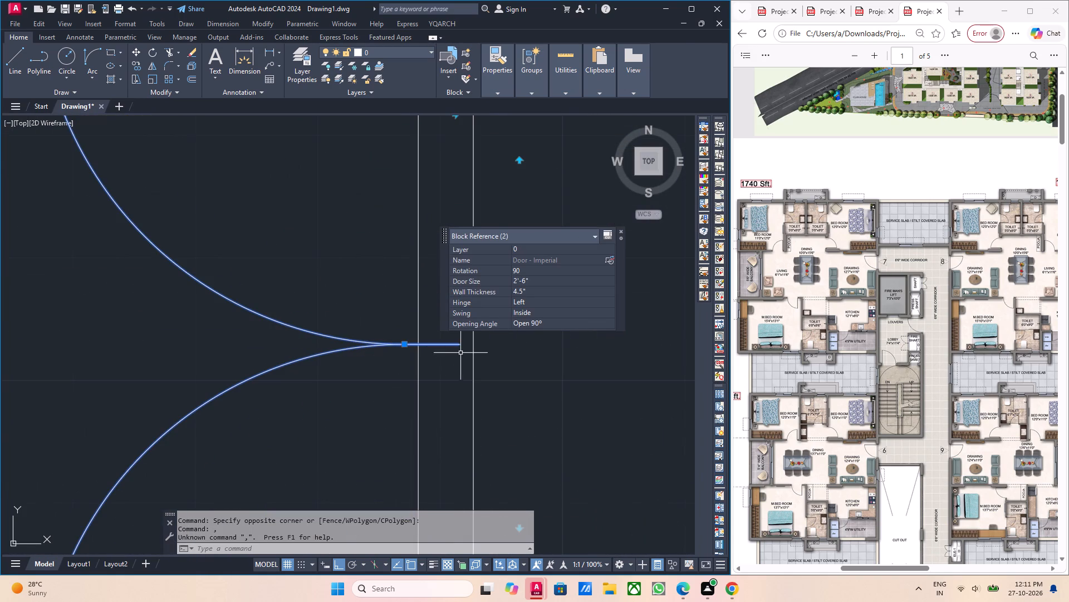
key(m)
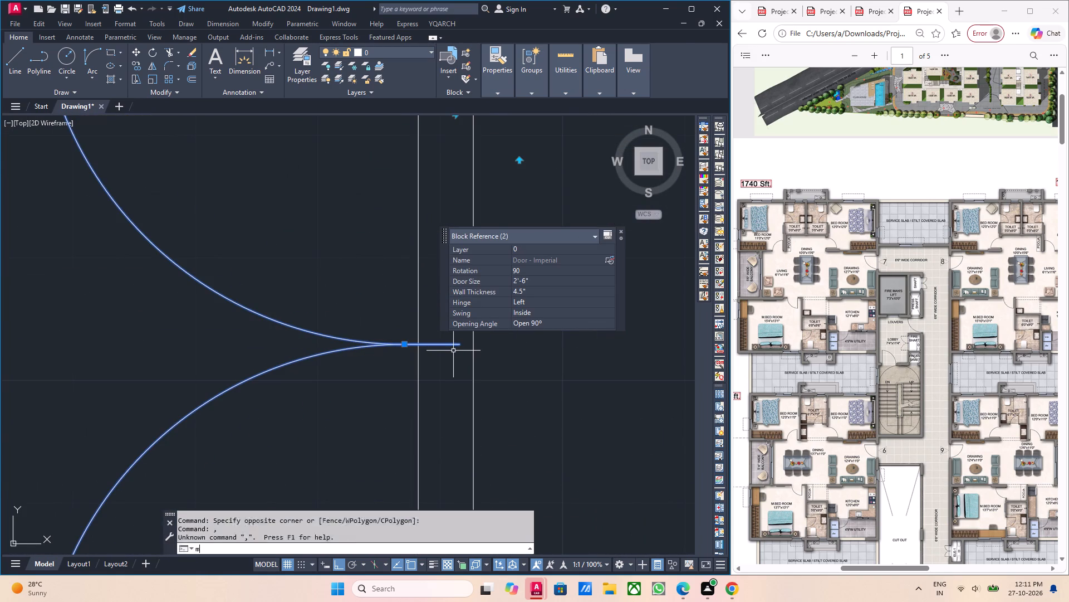
key(Return)
click(461, 341)
click(471, 342)
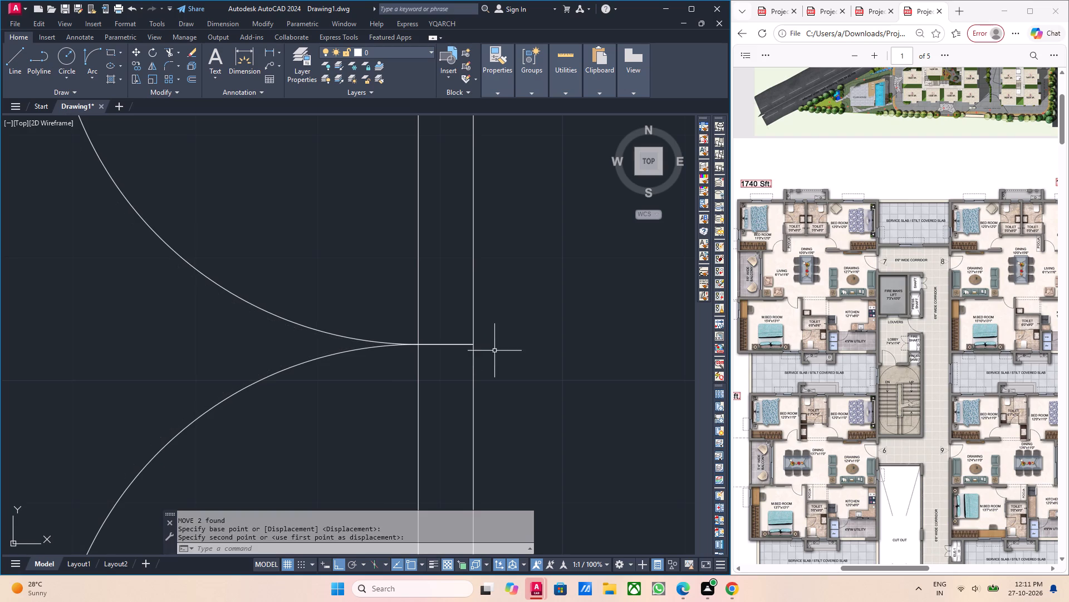
scroll(494, 351, down, 3)
key(grave)
middle_drag(484, 366, 464, 375)
middle_drag(483, 380, 477, 380)
middle_drag(471, 391, 449, 392)
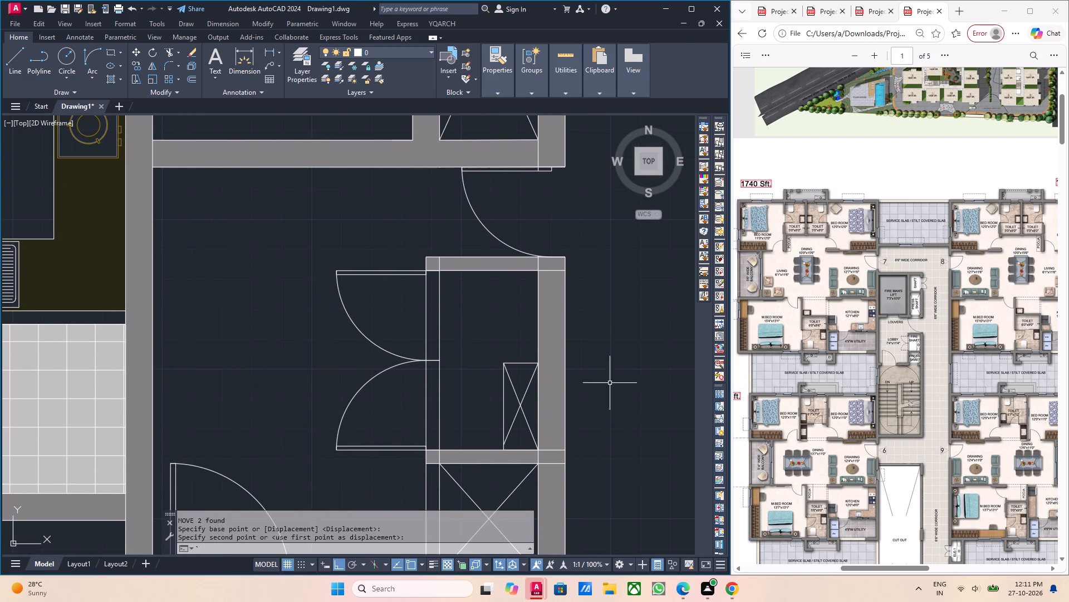
Examine the reference PDF's corridor, staircase, cut-out and lift core between the surrounding apartments.
scroll(880, 278, up, 1)
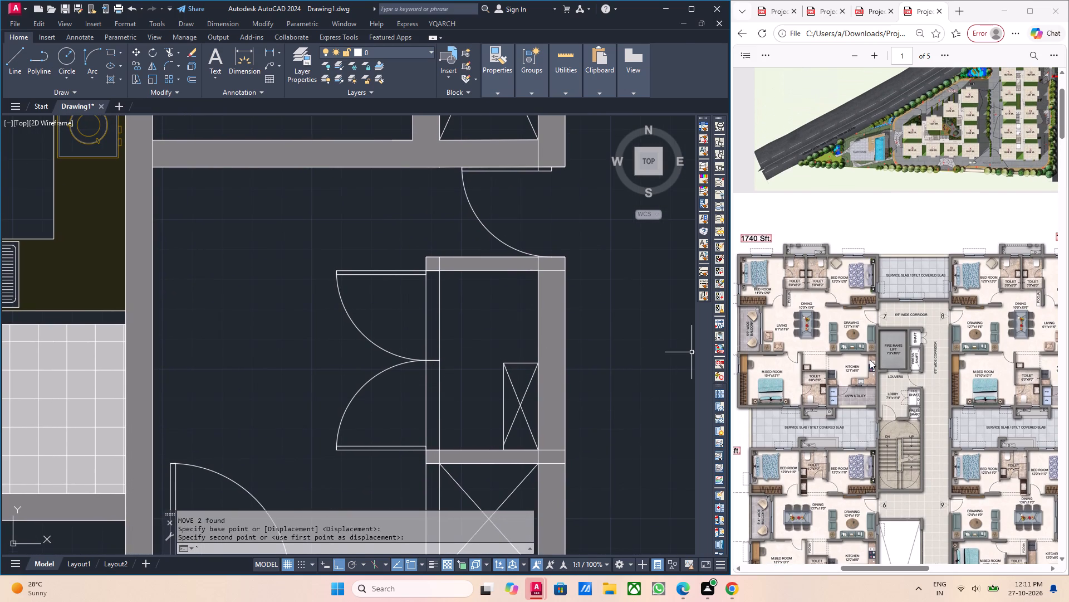
scroll(870, 360, down, 2)
scroll(890, 339, up, 1)
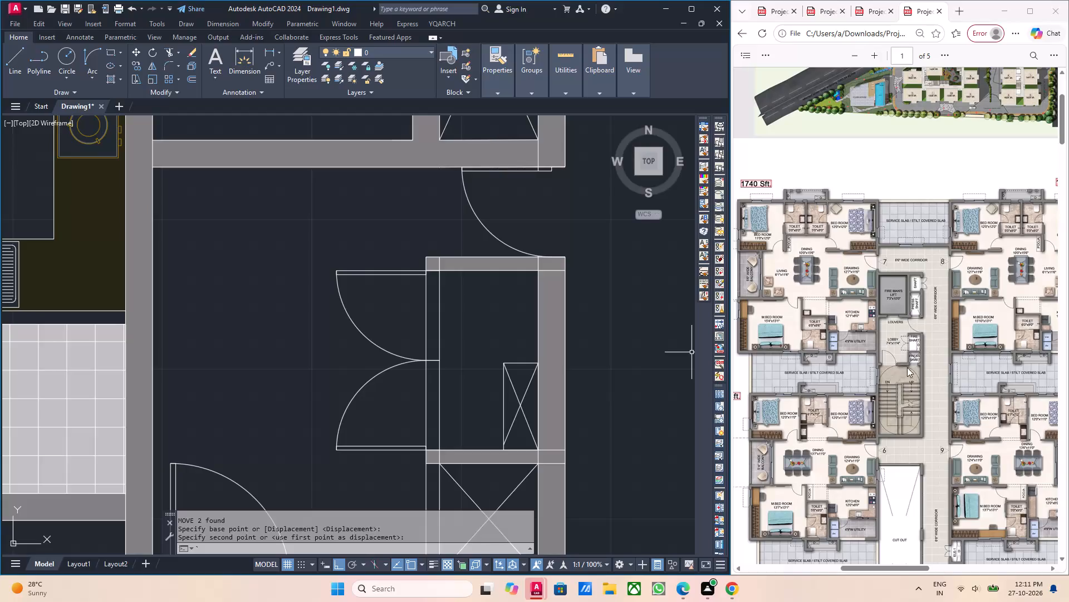
scroll(906, 429, down, 2)
ctrl+scroll(904, 348, up, 3)
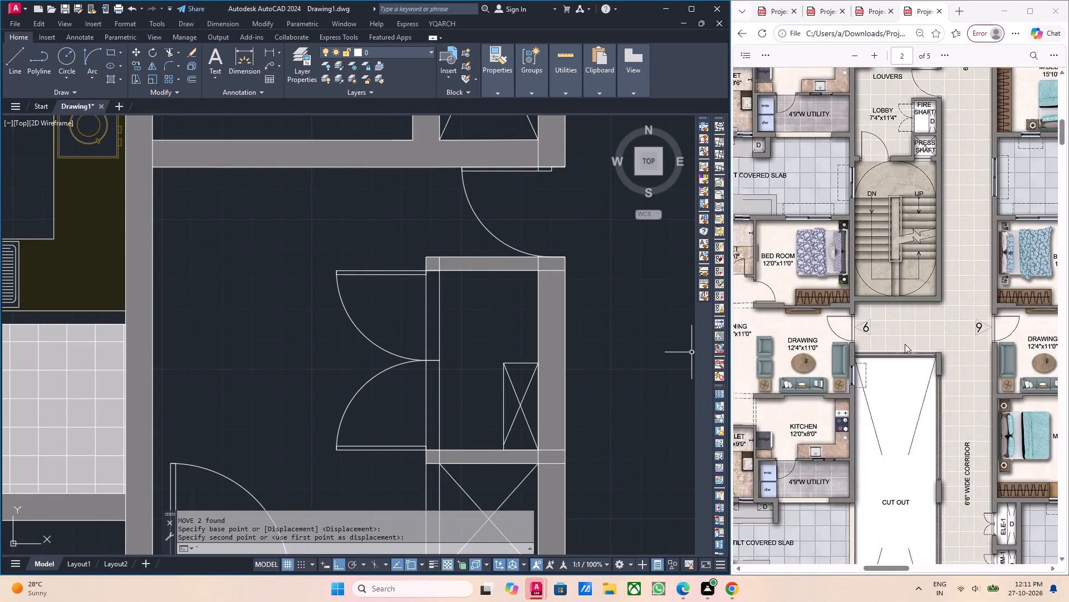
ctrl+scroll(906, 342, up, 2)
ctrl+middle_drag(910, 344, 908, 388)
ctrl+scroll(907, 358, up, 2)
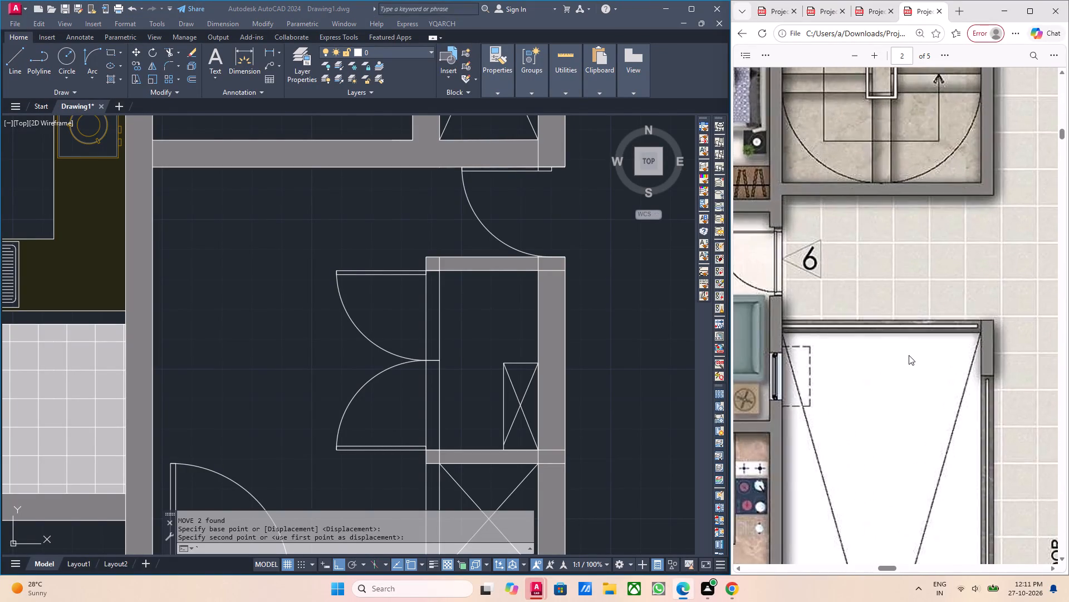
ctrl+scroll(909, 355, down, 4)
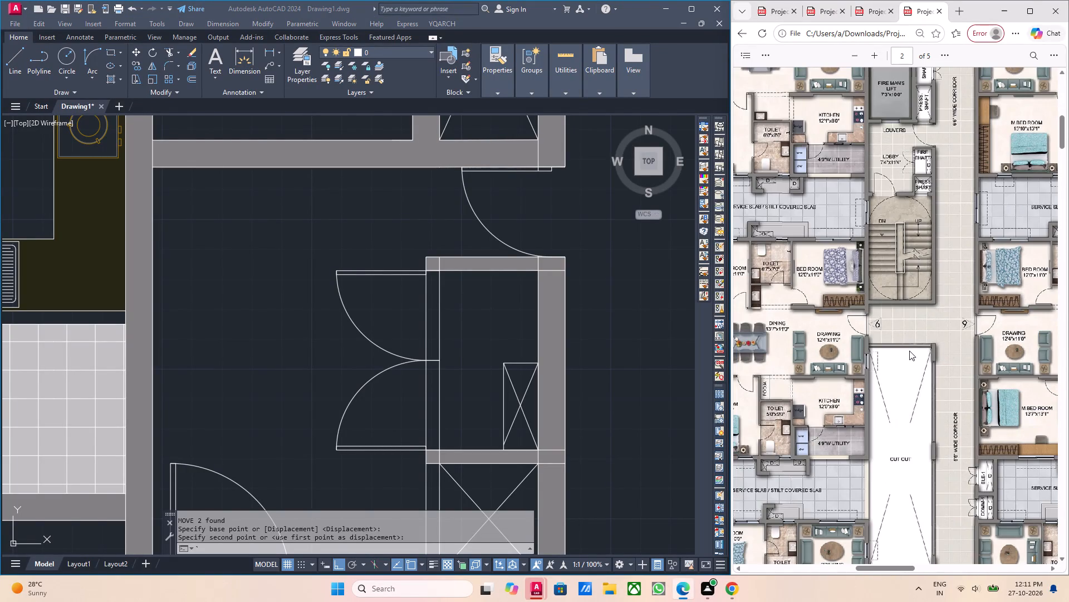
ctrl+scroll(914, 347, down, 1)
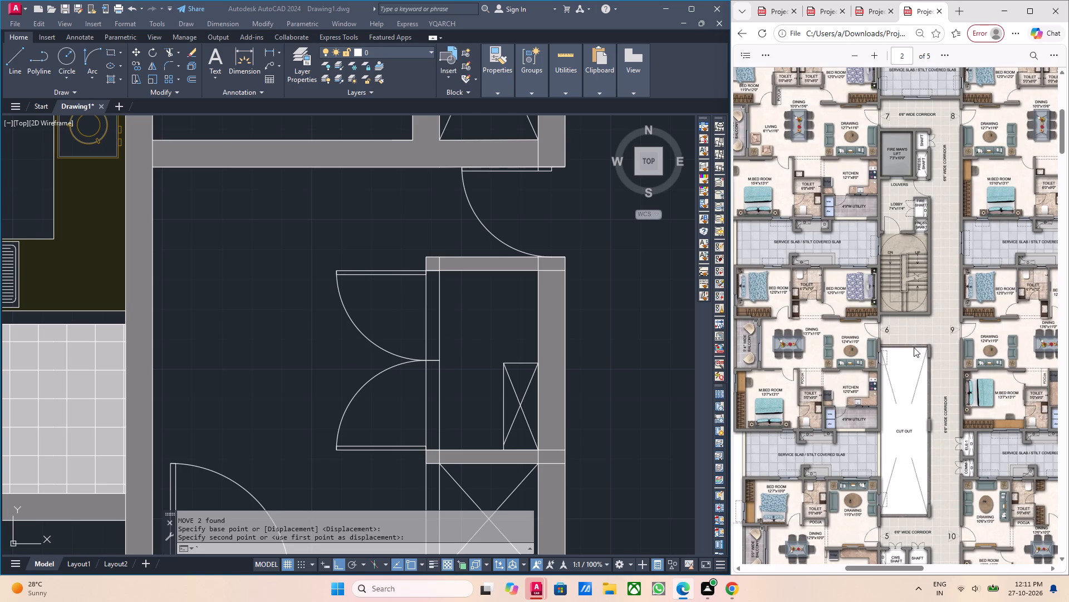
scroll(911, 402, down, 3)
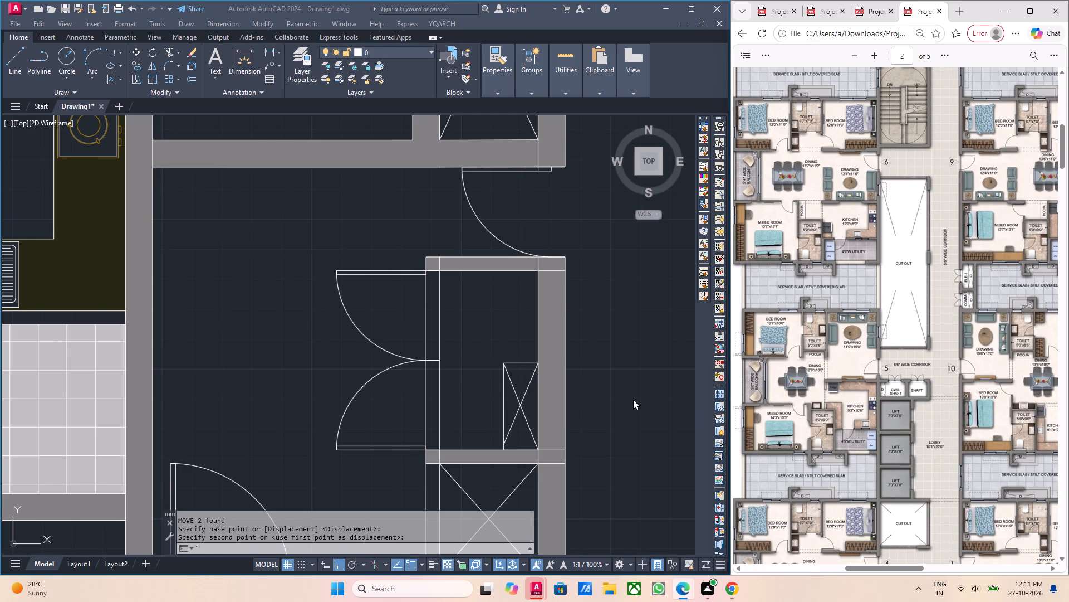
scroll(592, 385, down, 2)
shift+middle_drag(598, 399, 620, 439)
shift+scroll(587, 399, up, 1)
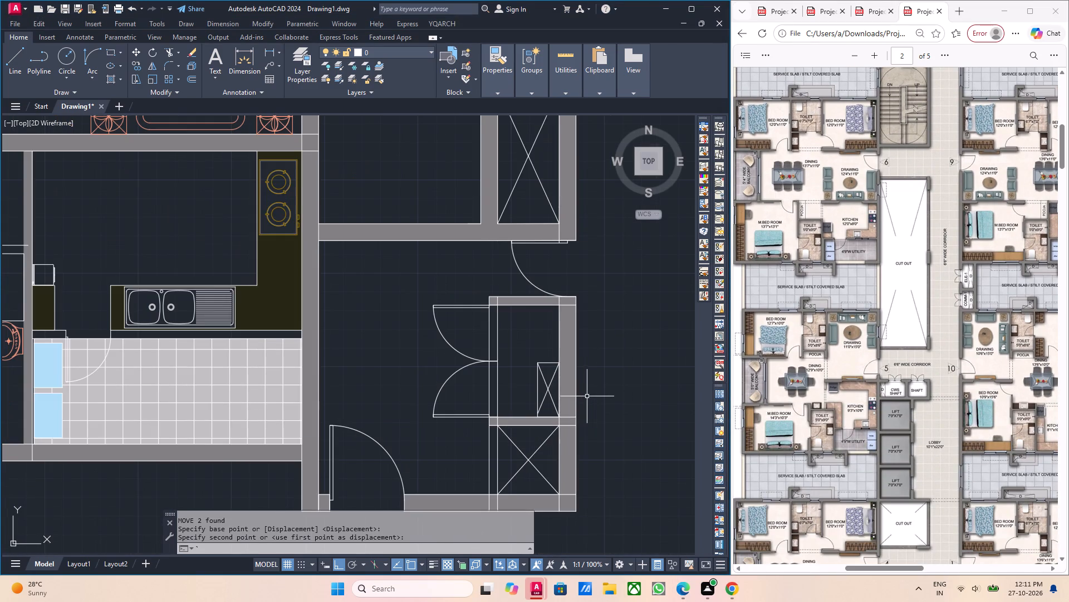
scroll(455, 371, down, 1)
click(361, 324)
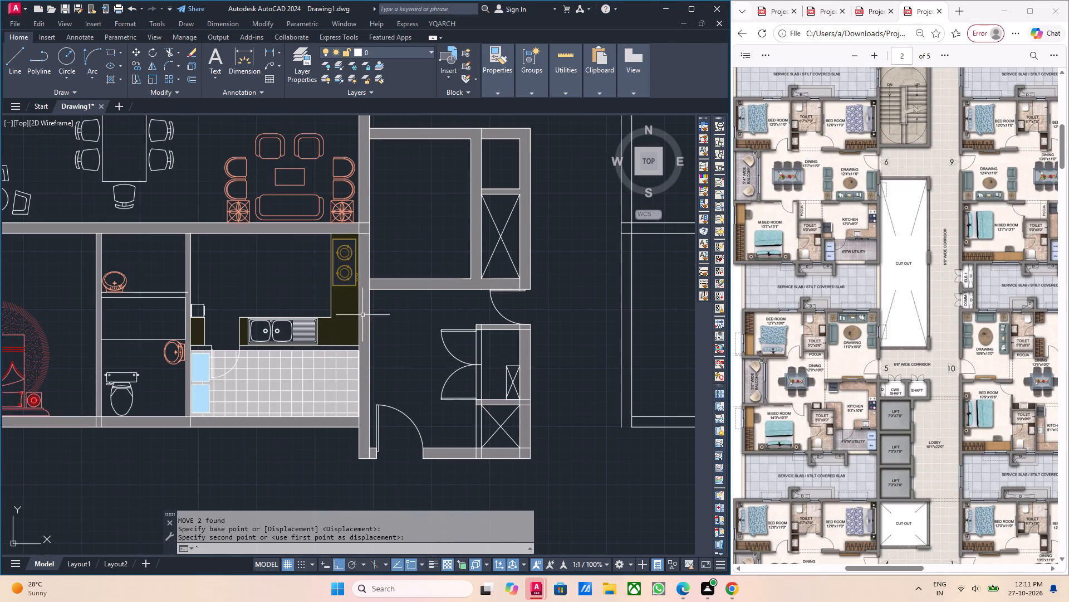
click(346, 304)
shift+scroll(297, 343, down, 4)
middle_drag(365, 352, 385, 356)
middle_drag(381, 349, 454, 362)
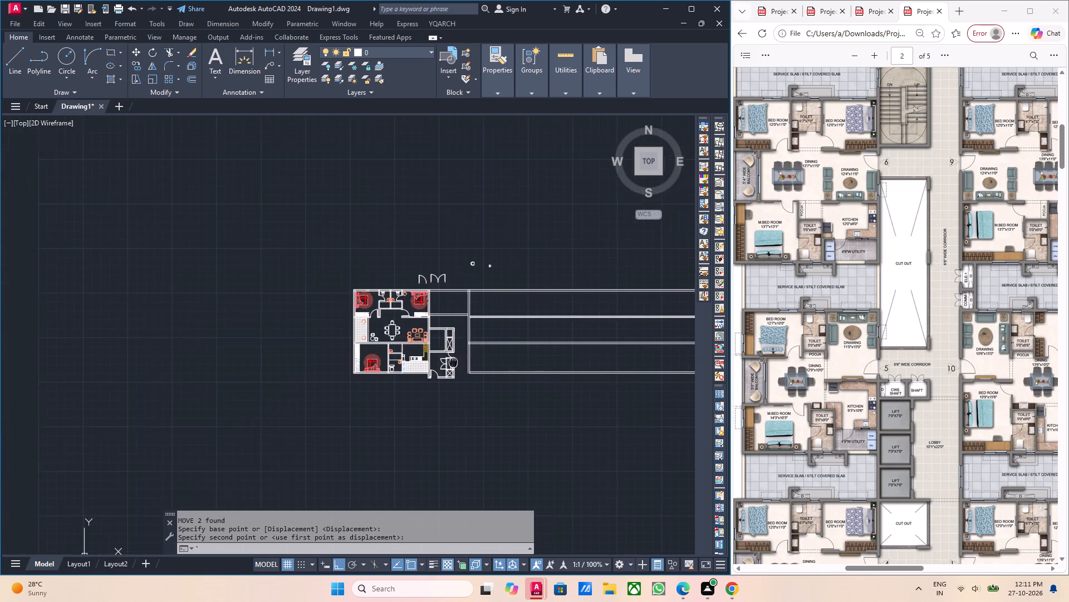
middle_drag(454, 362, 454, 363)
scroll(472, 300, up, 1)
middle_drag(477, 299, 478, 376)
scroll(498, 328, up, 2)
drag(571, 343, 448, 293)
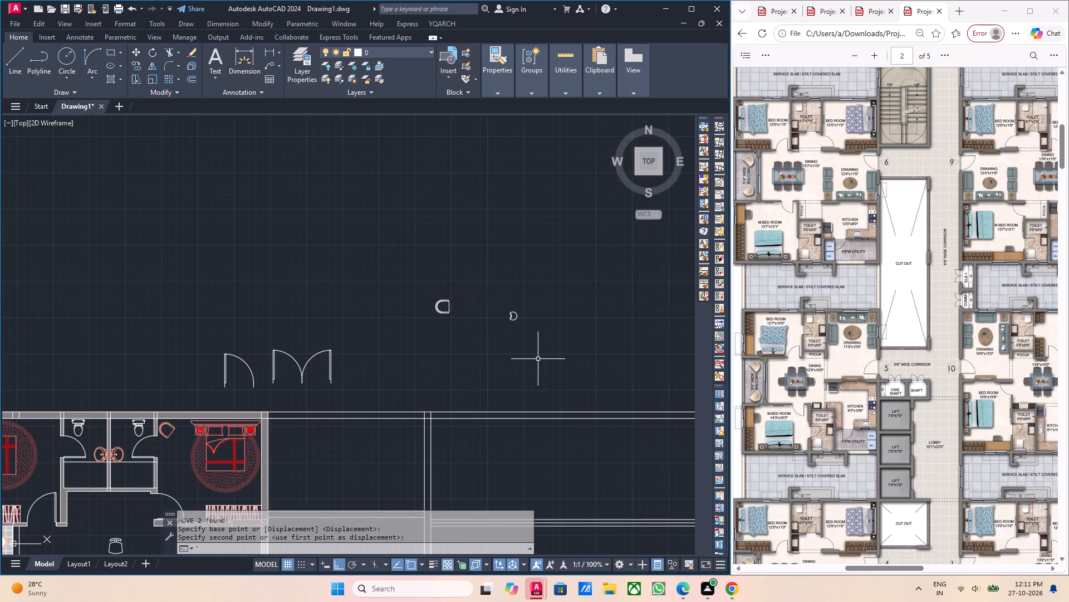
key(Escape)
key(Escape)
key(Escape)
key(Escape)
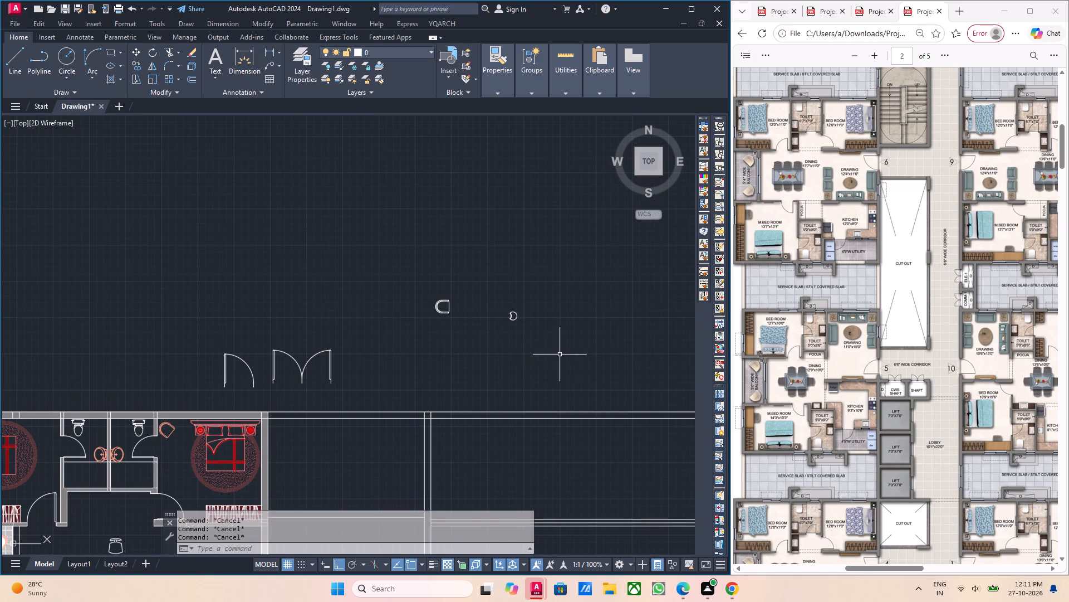
Select the drawing-room seating group: sofas, armchairs, coffee table and both patterned corner tables.
scroll(564, 352, down, 2)
middle_drag(580, 356, 540, 233)
middle_drag(442, 336, 487, 363)
scroll(406, 347, up, 3)
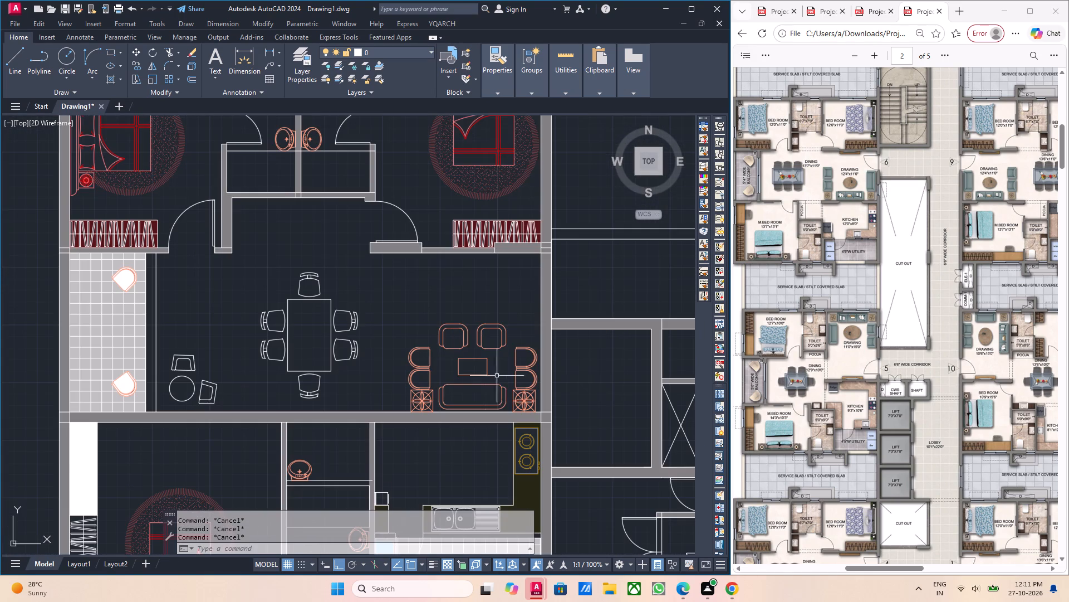
drag(499, 380, 497, 374)
click(416, 329)
middle_drag(489, 386, 480, 361)
scroll(400, 394, up, 2)
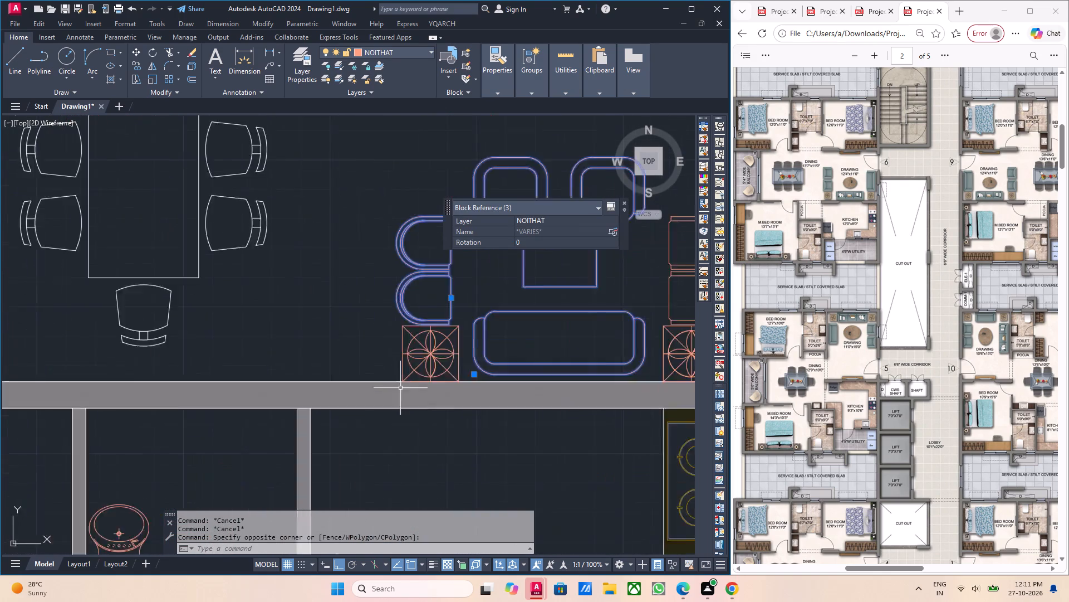
scroll(400, 388, up, 1)
drag(504, 366, 495, 356)
click(395, 311)
scroll(581, 356, down, 2)
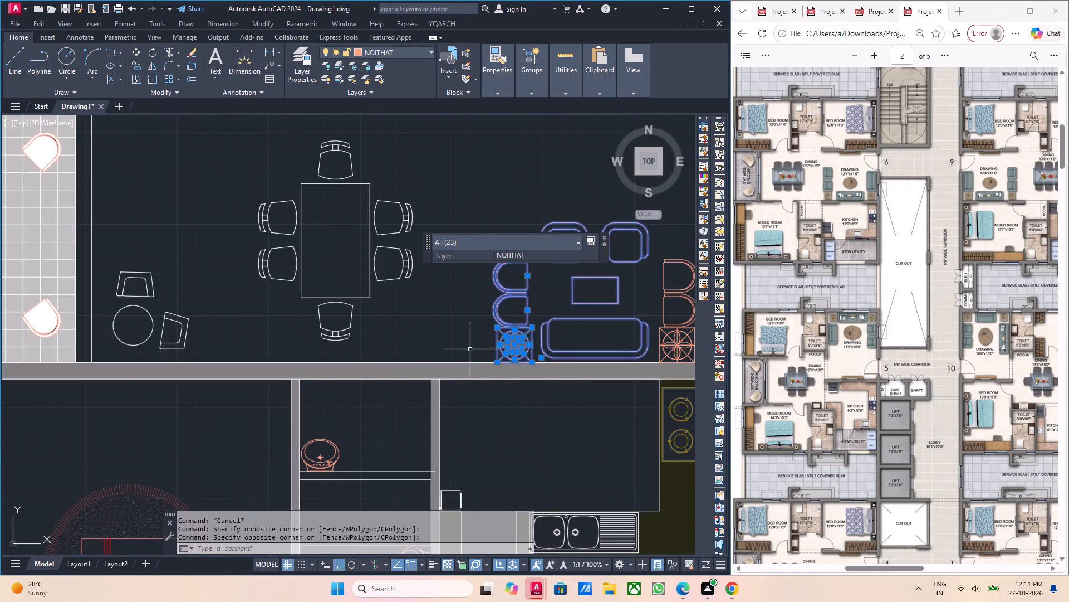
middle_drag(664, 351, 537, 351)
scroll(577, 358, up, 3)
drag(546, 348, 533, 340)
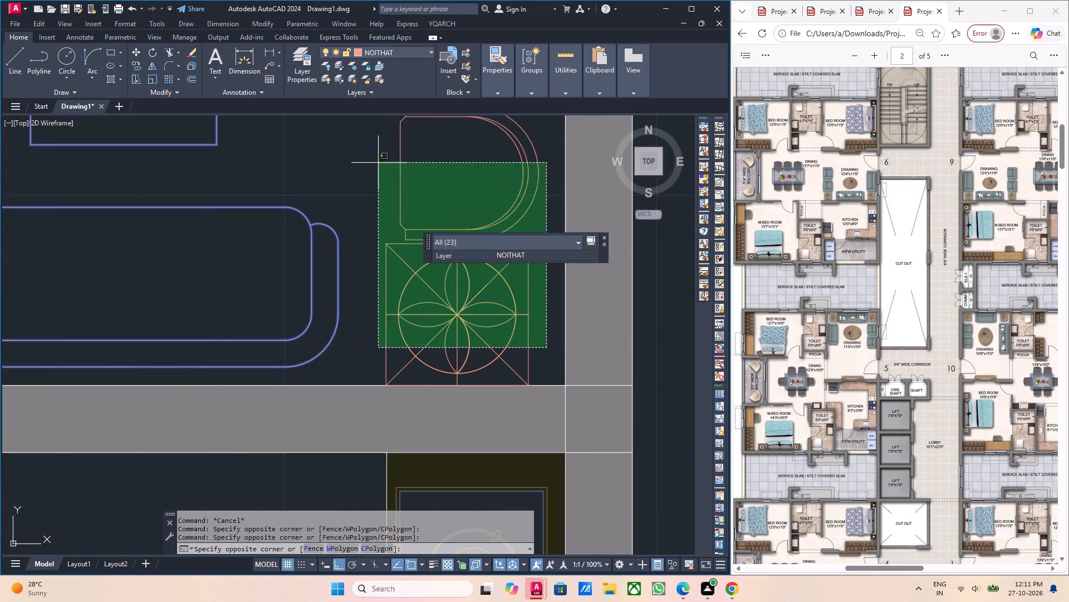
click(377, 162)
middle_drag(406, 216, 391, 410)
drag(509, 293, 486, 263)
drag(373, 181, 372, 189)
scroll(379, 213, down, 5)
middle_drag(344, 255, 375, 270)
scroll(379, 270, down, 1)
scroll(406, 318, up, 2)
Add the kitchen counter, hob, sink, utility floor tiles, blue appliance fills and apartment wall hatch to the selection.
click(394, 246)
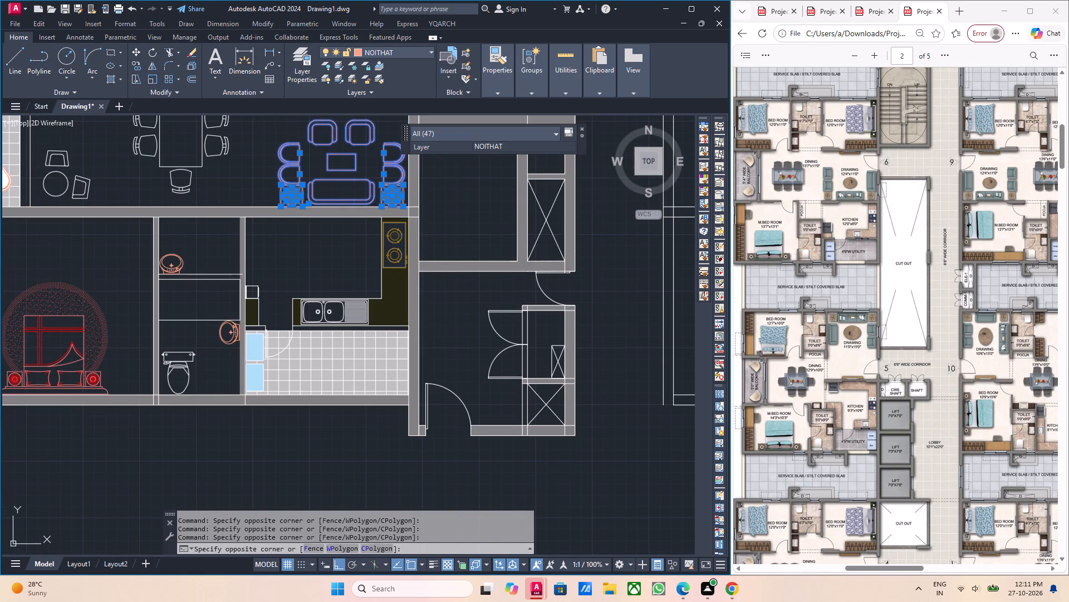
click(380, 256)
scroll(333, 319, up, 2)
click(358, 312)
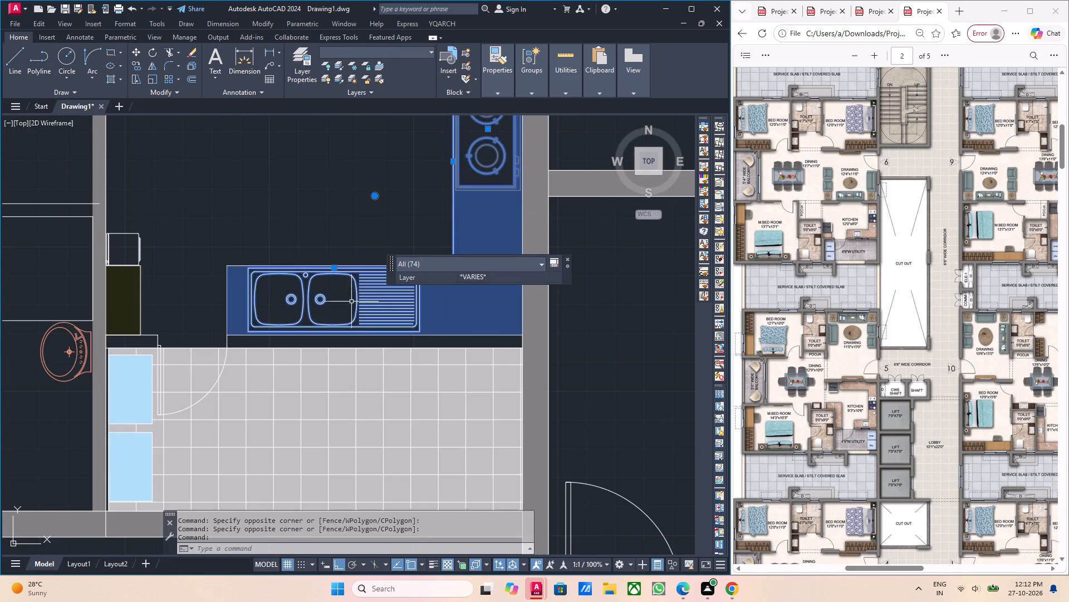
scroll(339, 292, down, 3)
click(336, 341)
scroll(295, 337, up, 4)
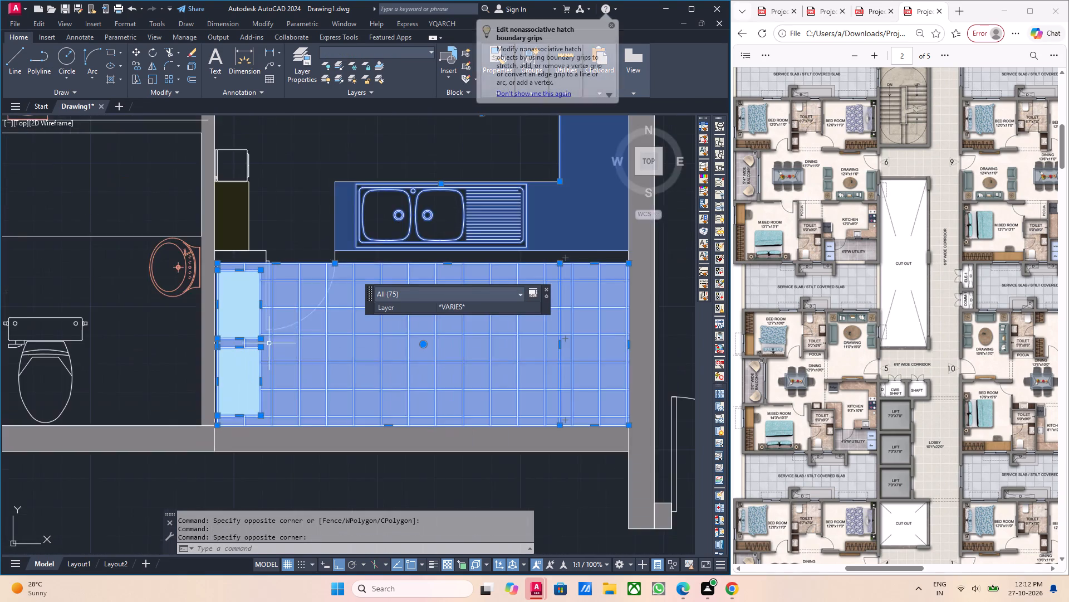
scroll(263, 343, up, 1)
click(229, 298)
scroll(244, 384, down, 4)
middle_drag(248, 375, 300, 372)
scroll(287, 366, up, 4)
click(238, 376)
scroll(234, 370, down, 3)
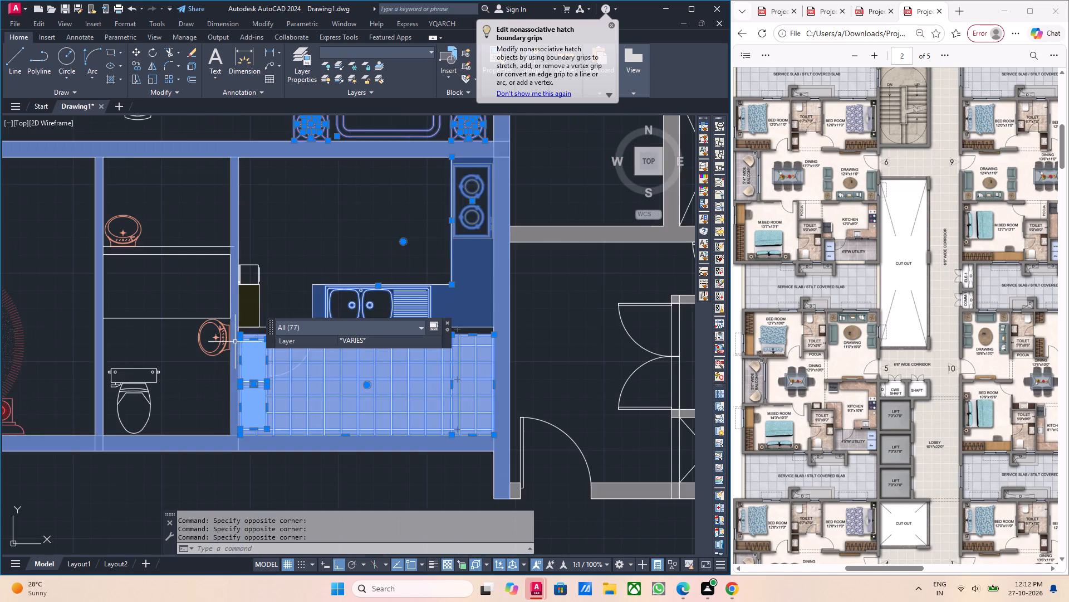
Add the short kitchen counter, the appliance above it and the utility door with its adjoining wall line to the selection.
middle_drag(256, 353, 282, 370)
scroll(303, 309, up, 2)
drag(298, 348, 292, 341)
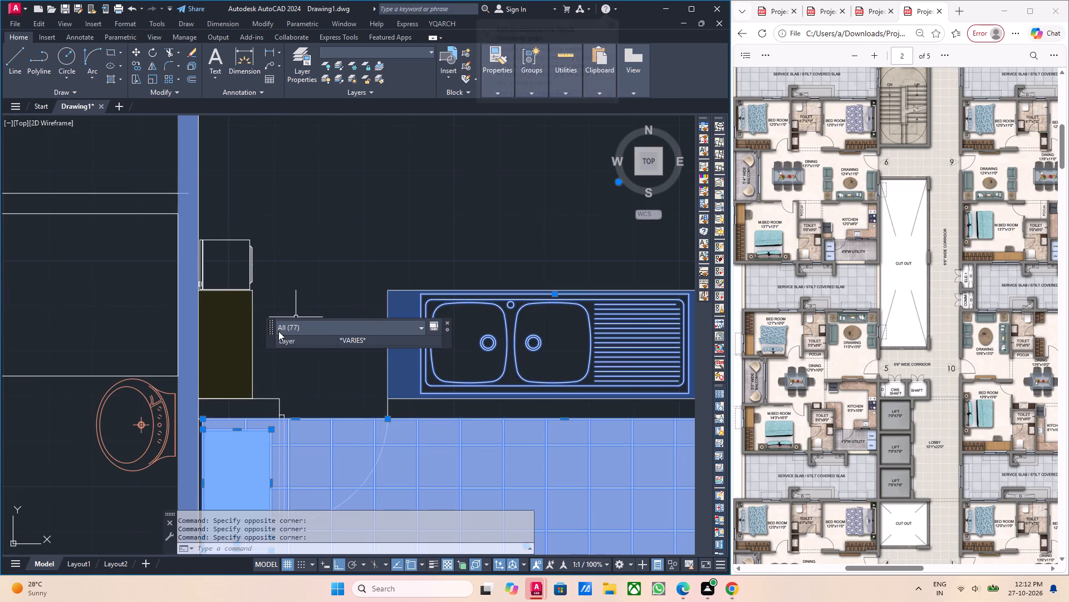
drag(289, 390, 222, 263)
scroll(264, 299, down, 1)
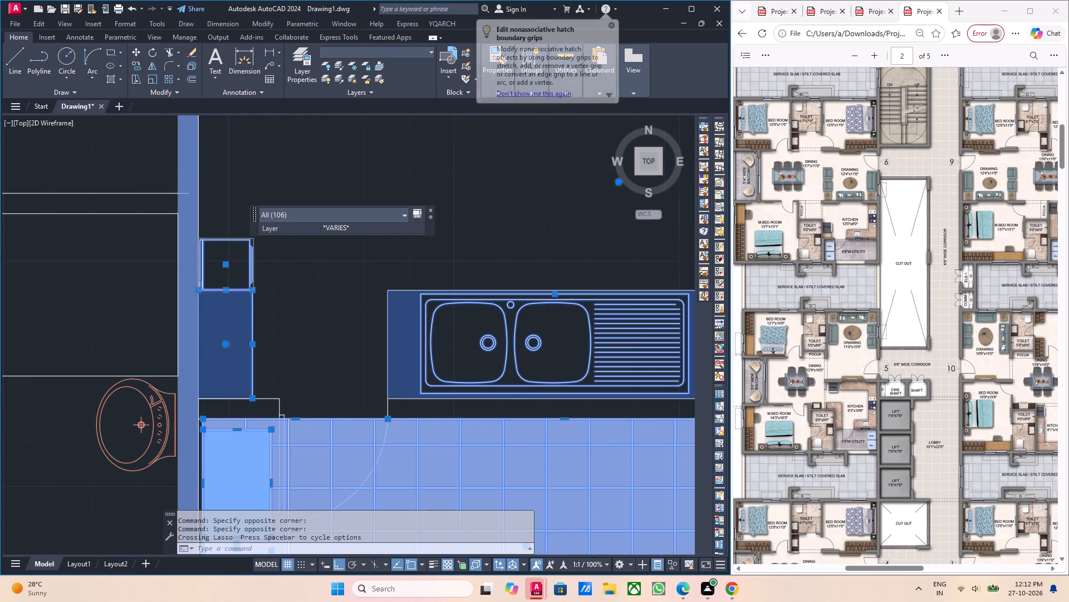
middle_drag(285, 345, 300, 361)
scroll(303, 386, up, 3)
drag(295, 393, 259, 377)
click(204, 333)
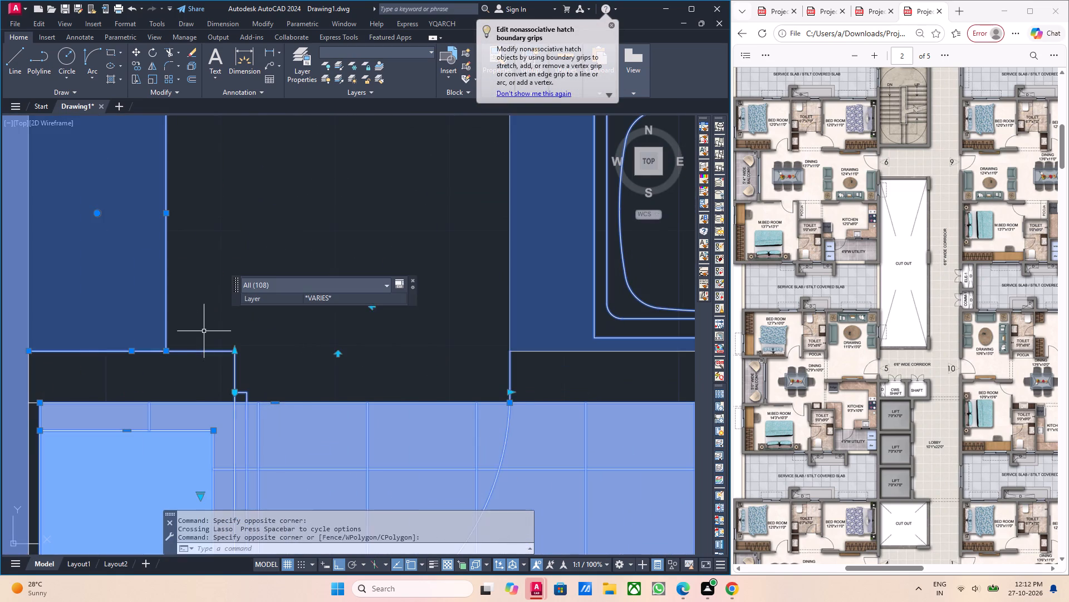
scroll(205, 326, down, 3)
middle_drag(211, 299, 263, 416)
scroll(274, 385, up, 1)
scroll(274, 382, down, 2)
middle_click(355, 396)
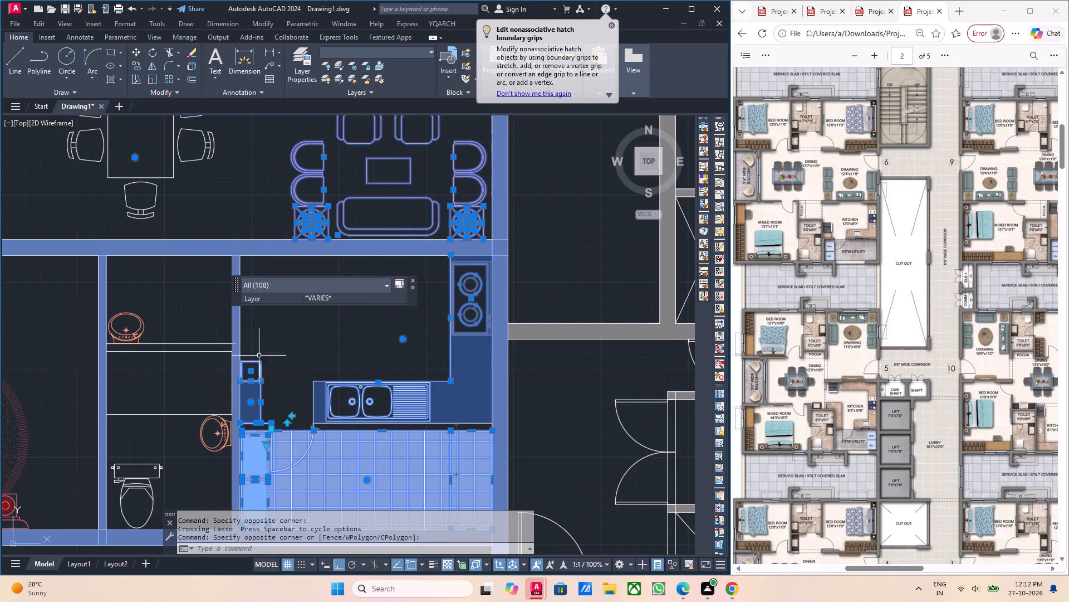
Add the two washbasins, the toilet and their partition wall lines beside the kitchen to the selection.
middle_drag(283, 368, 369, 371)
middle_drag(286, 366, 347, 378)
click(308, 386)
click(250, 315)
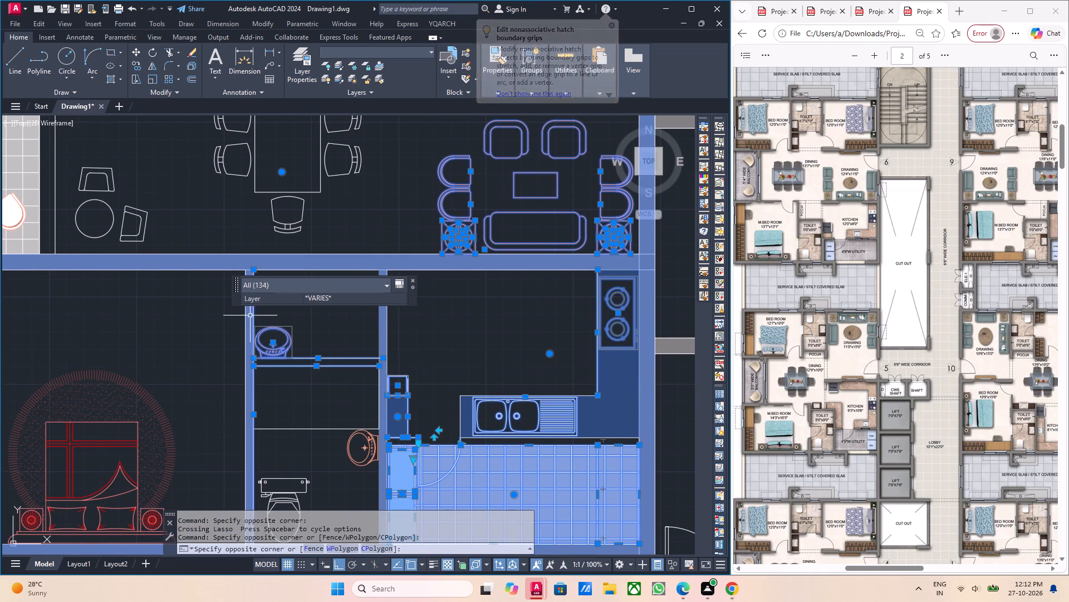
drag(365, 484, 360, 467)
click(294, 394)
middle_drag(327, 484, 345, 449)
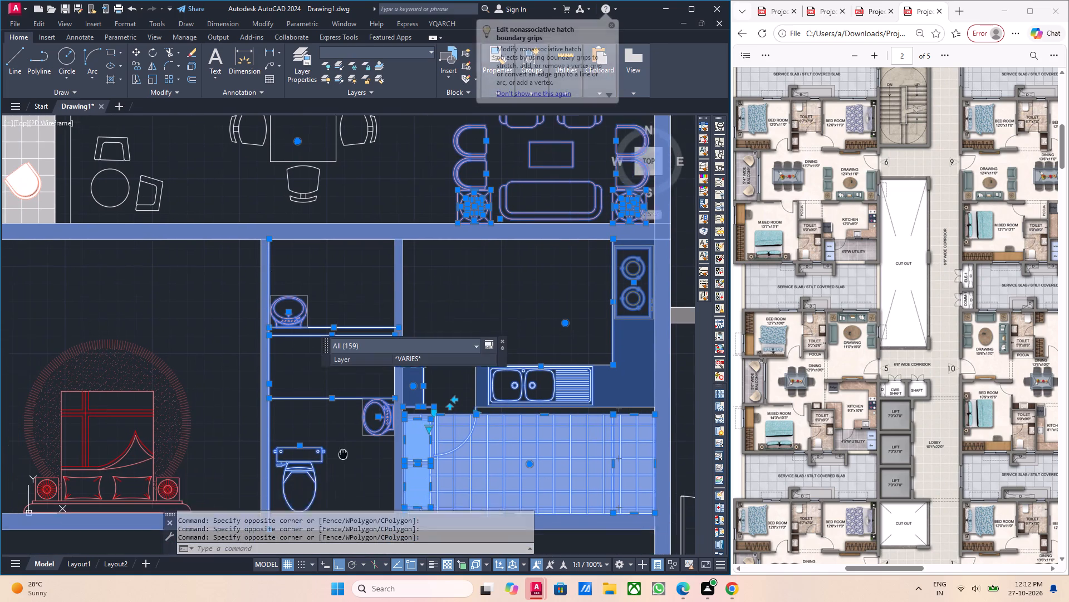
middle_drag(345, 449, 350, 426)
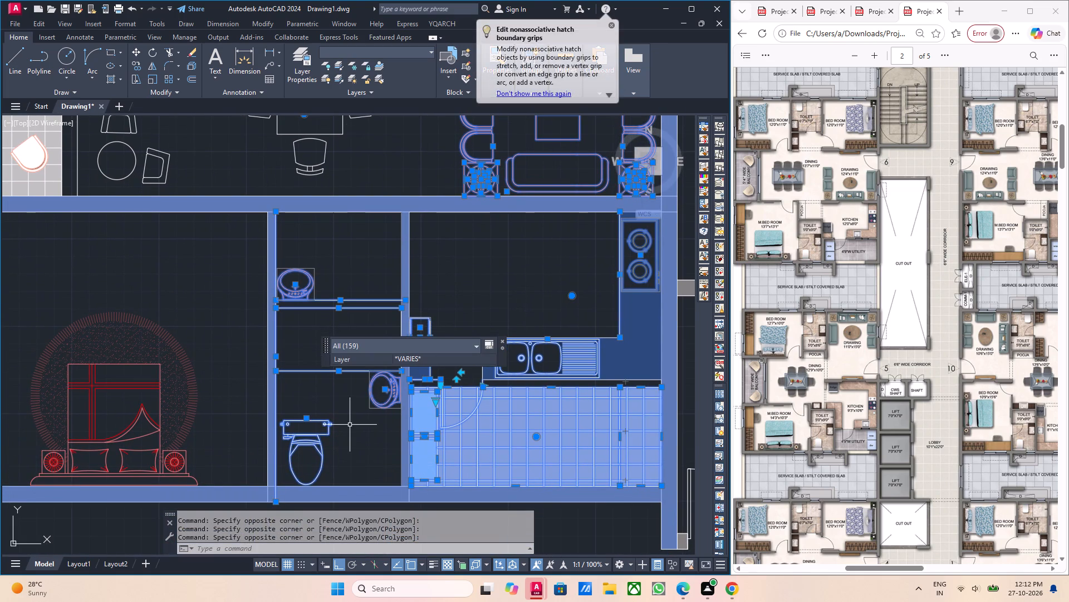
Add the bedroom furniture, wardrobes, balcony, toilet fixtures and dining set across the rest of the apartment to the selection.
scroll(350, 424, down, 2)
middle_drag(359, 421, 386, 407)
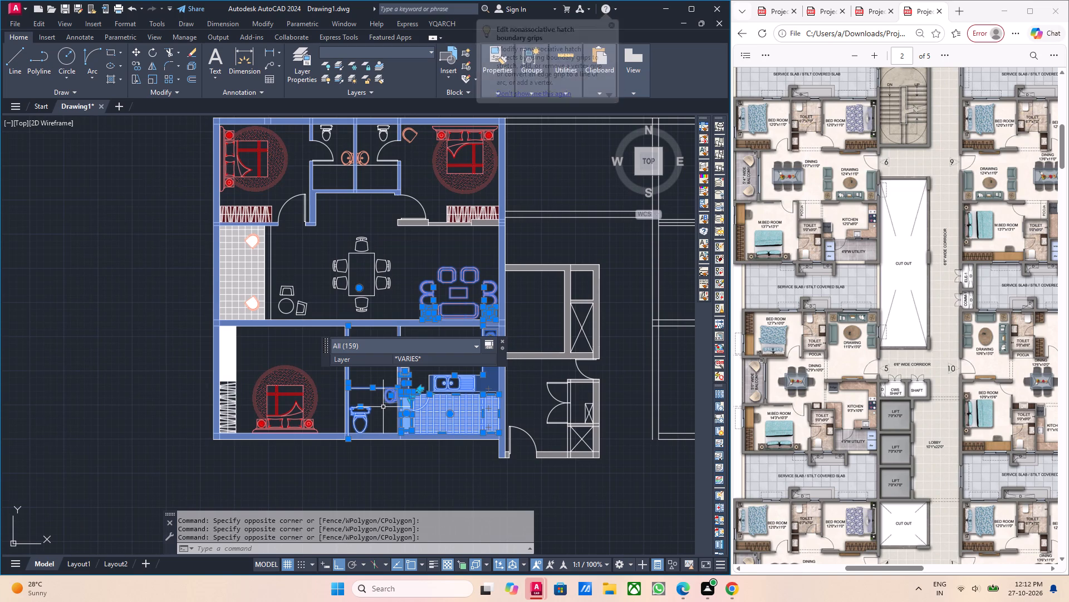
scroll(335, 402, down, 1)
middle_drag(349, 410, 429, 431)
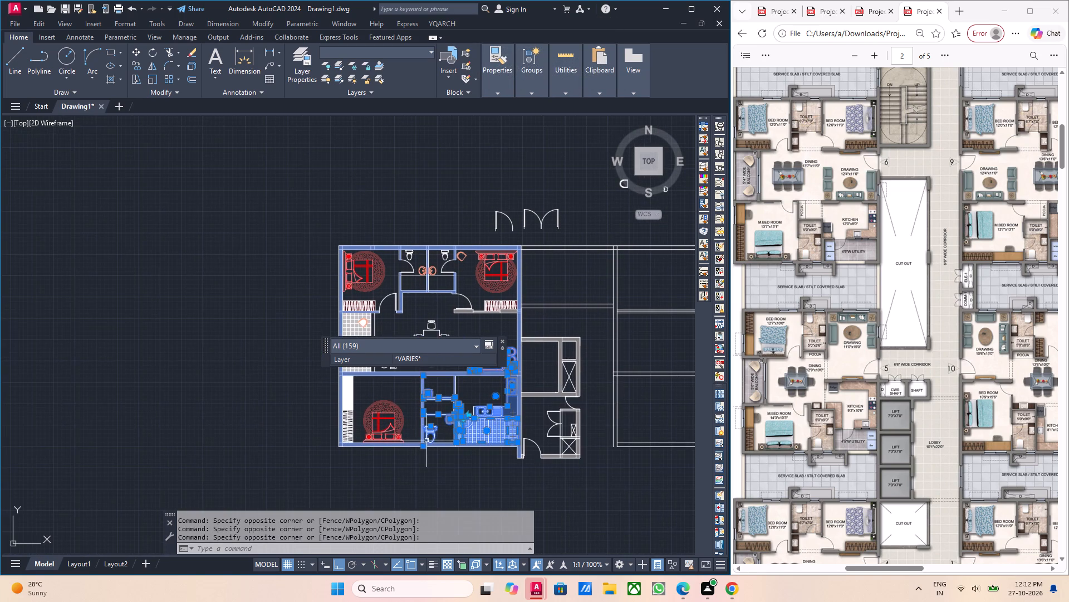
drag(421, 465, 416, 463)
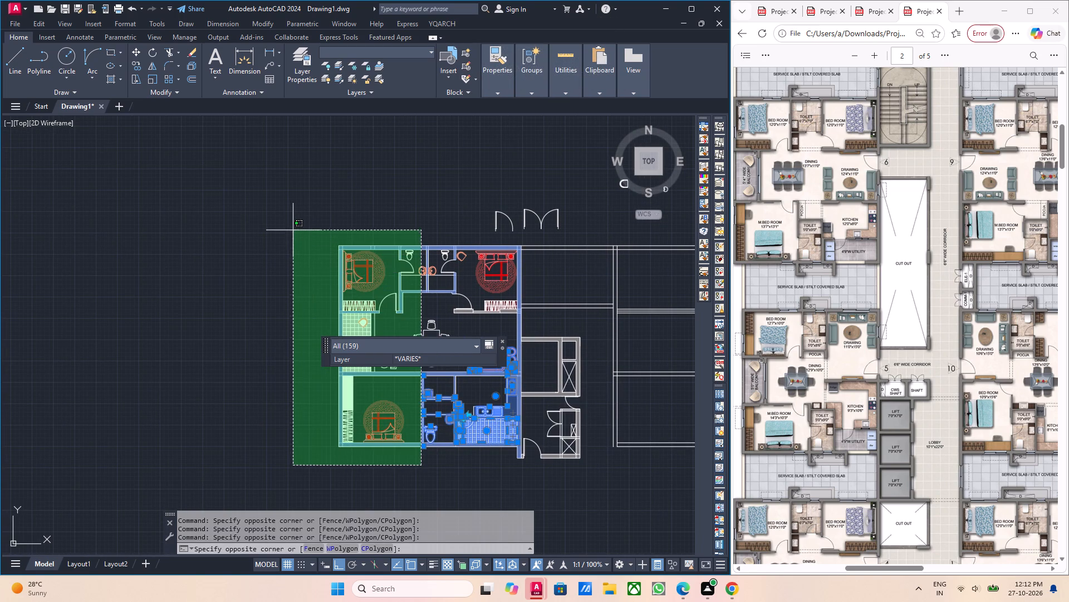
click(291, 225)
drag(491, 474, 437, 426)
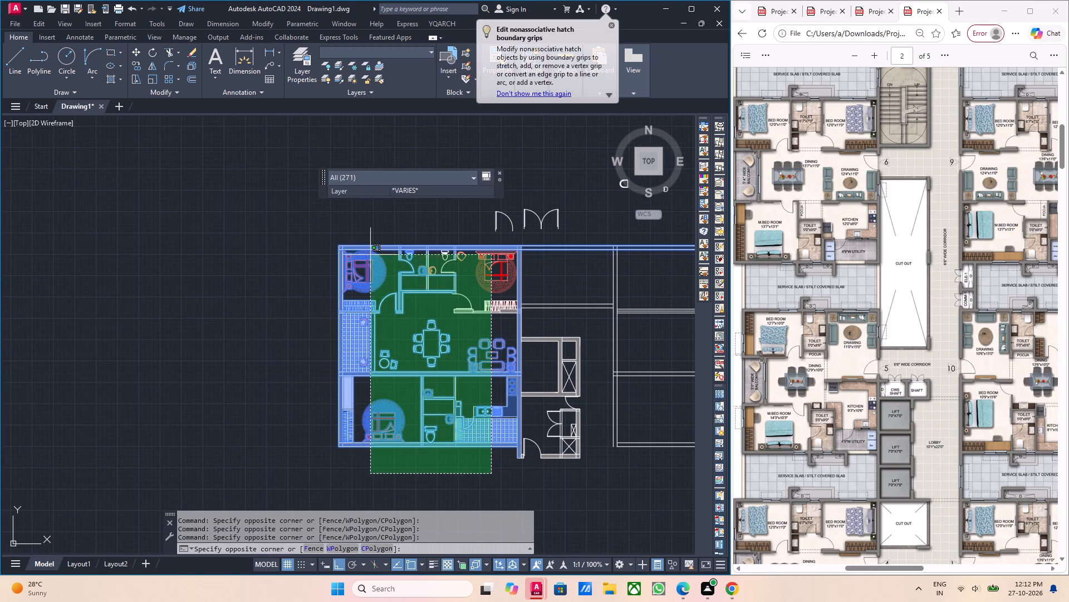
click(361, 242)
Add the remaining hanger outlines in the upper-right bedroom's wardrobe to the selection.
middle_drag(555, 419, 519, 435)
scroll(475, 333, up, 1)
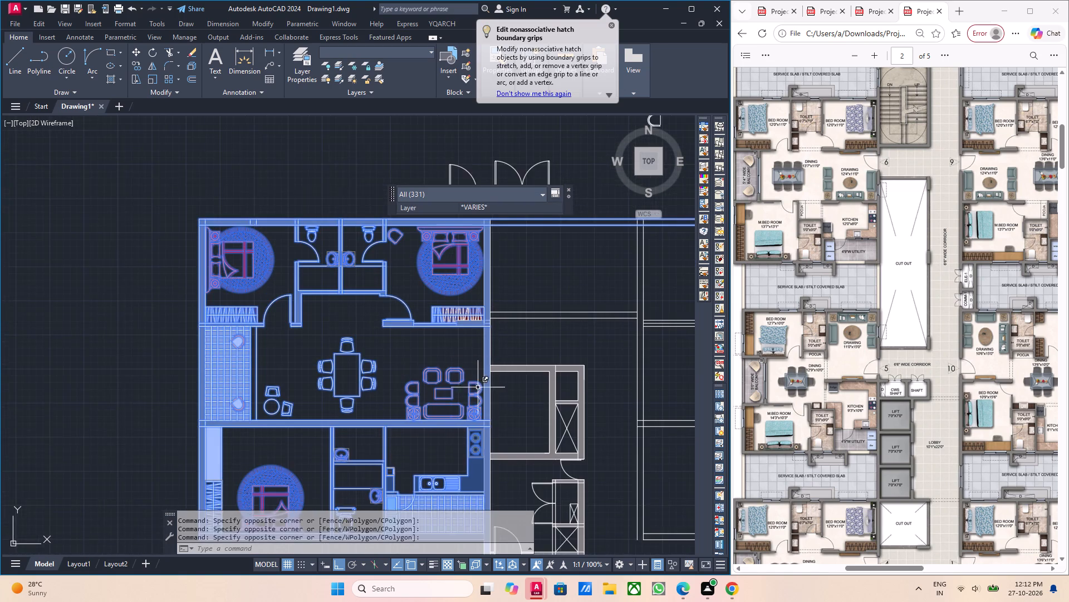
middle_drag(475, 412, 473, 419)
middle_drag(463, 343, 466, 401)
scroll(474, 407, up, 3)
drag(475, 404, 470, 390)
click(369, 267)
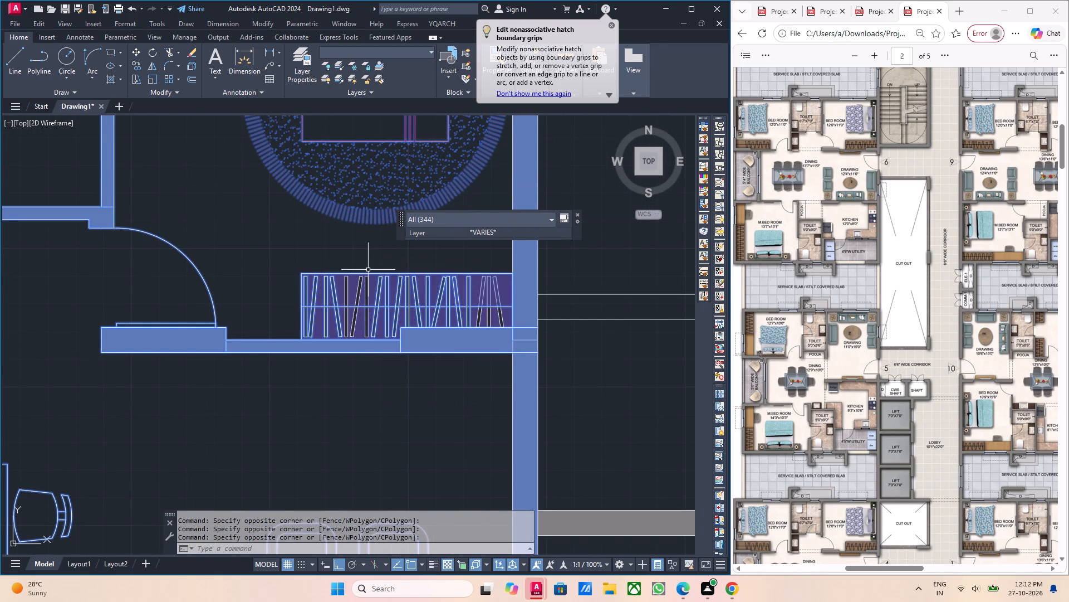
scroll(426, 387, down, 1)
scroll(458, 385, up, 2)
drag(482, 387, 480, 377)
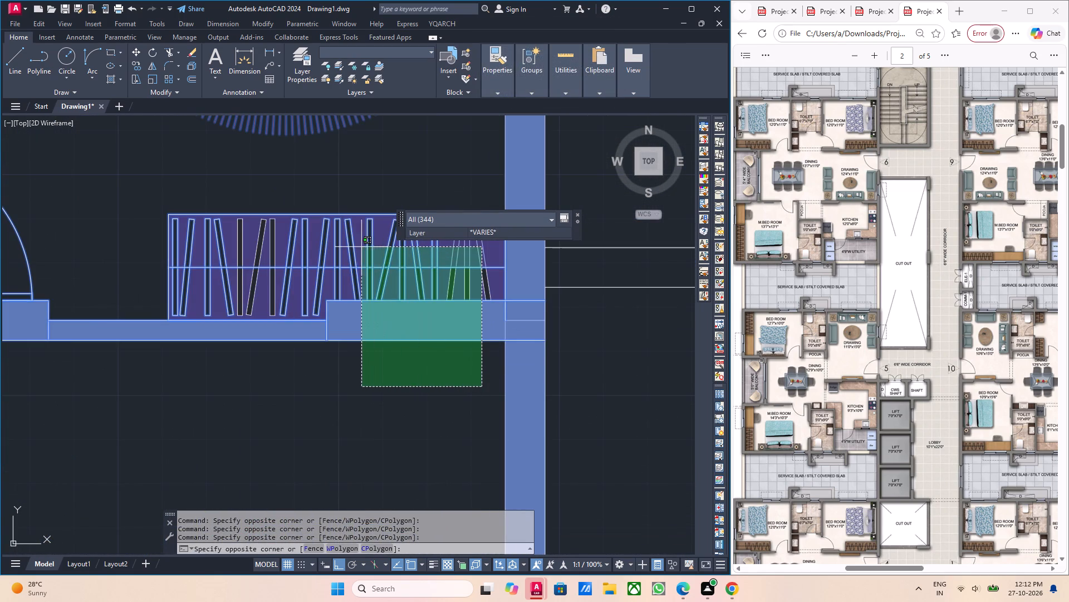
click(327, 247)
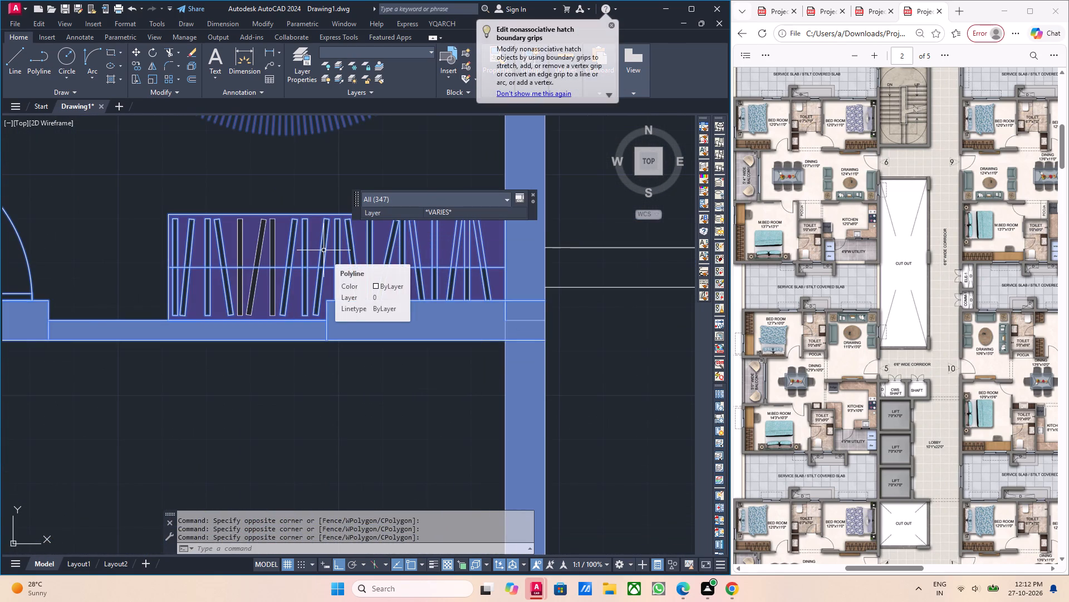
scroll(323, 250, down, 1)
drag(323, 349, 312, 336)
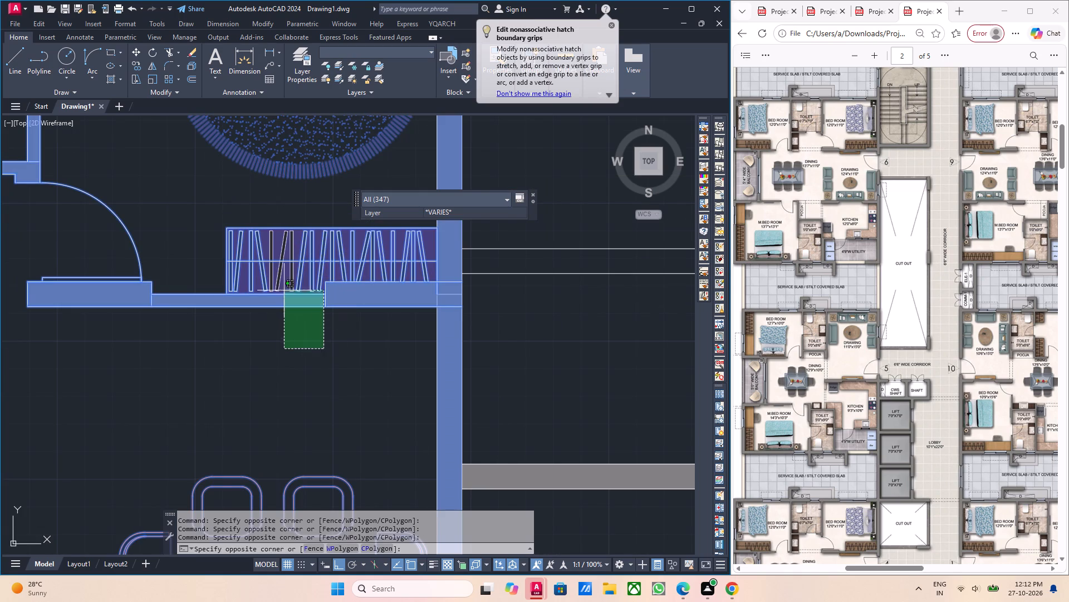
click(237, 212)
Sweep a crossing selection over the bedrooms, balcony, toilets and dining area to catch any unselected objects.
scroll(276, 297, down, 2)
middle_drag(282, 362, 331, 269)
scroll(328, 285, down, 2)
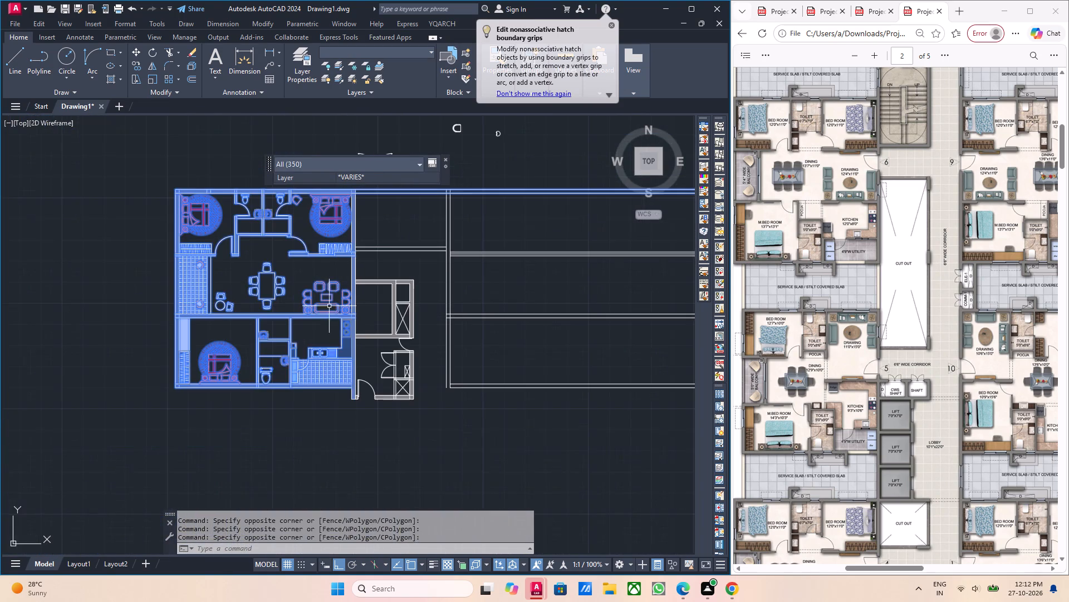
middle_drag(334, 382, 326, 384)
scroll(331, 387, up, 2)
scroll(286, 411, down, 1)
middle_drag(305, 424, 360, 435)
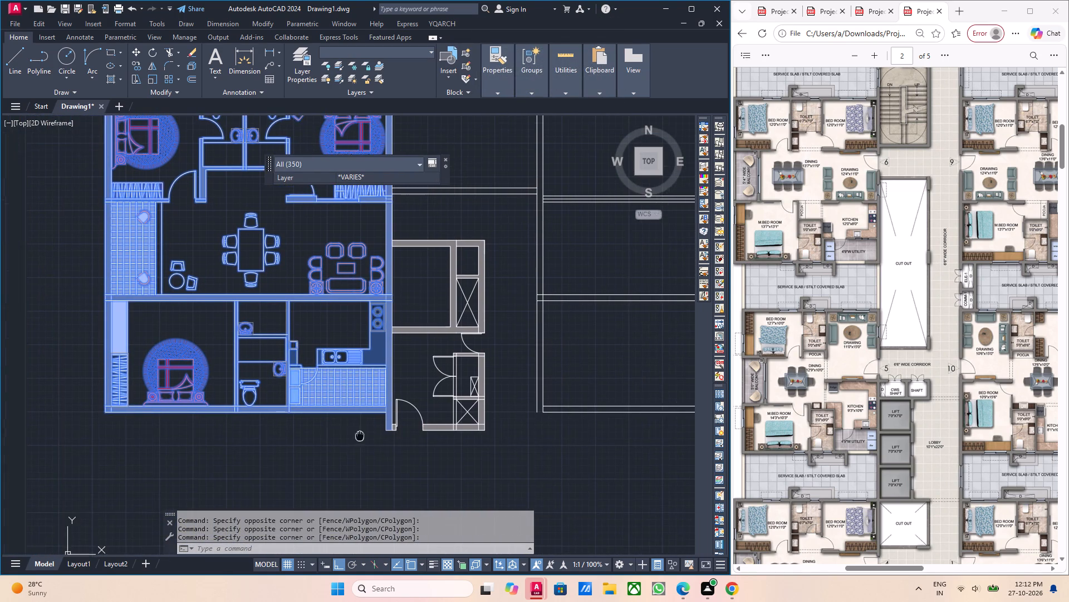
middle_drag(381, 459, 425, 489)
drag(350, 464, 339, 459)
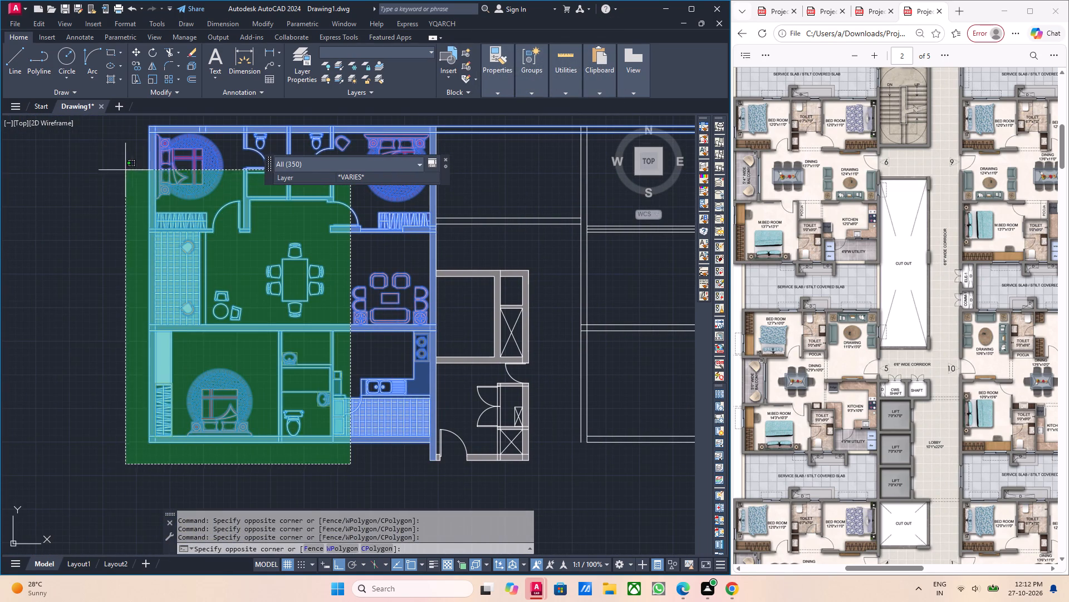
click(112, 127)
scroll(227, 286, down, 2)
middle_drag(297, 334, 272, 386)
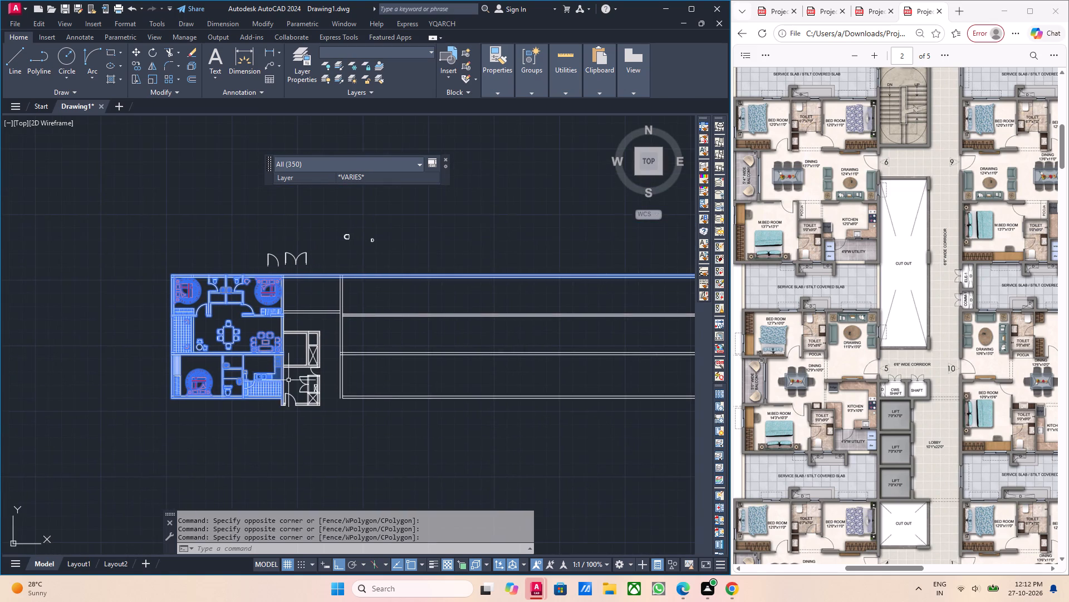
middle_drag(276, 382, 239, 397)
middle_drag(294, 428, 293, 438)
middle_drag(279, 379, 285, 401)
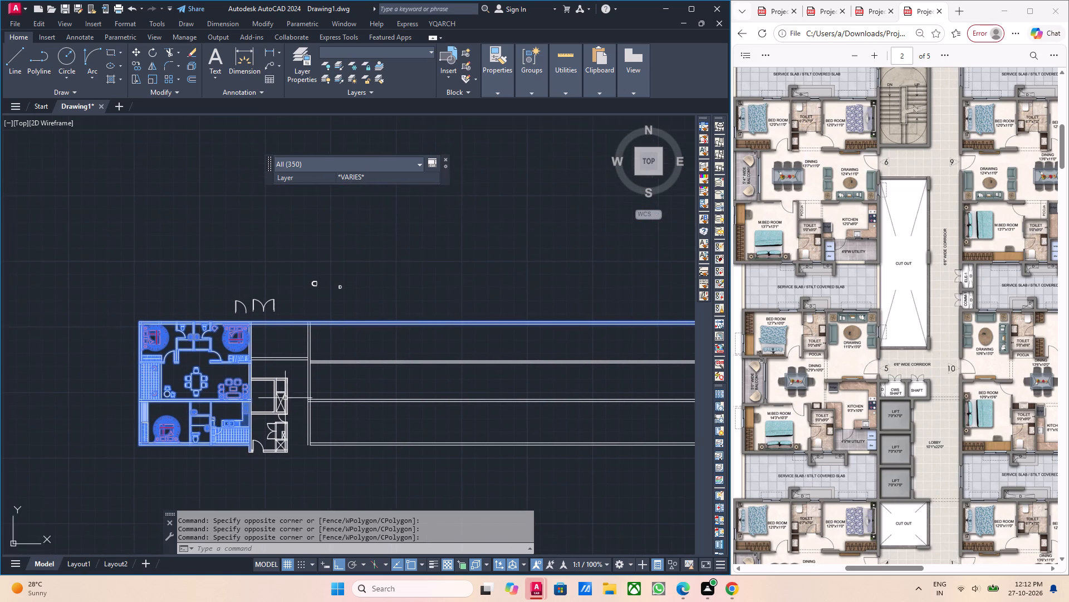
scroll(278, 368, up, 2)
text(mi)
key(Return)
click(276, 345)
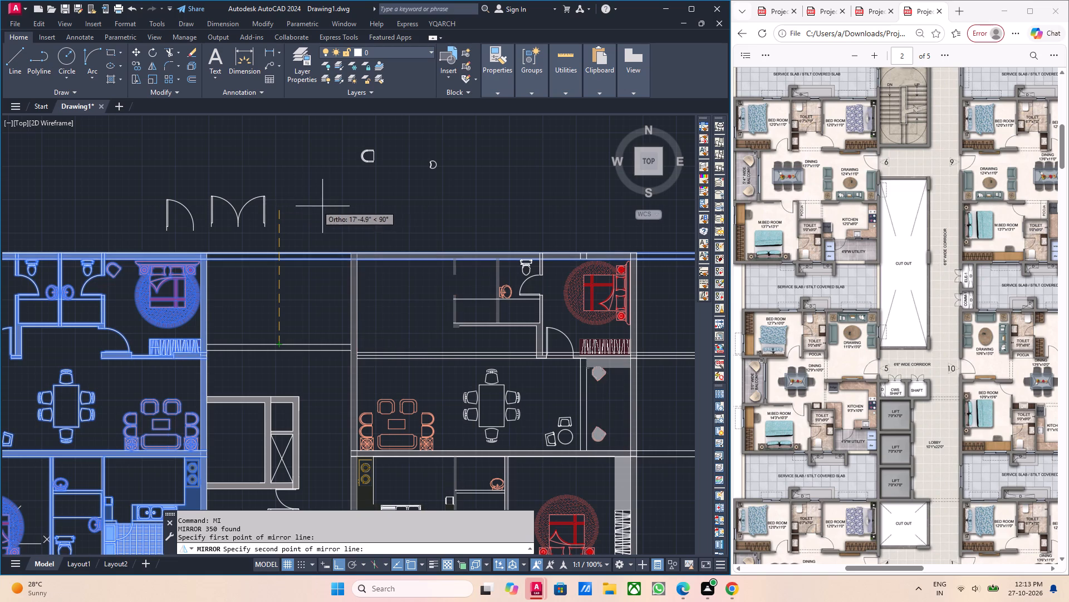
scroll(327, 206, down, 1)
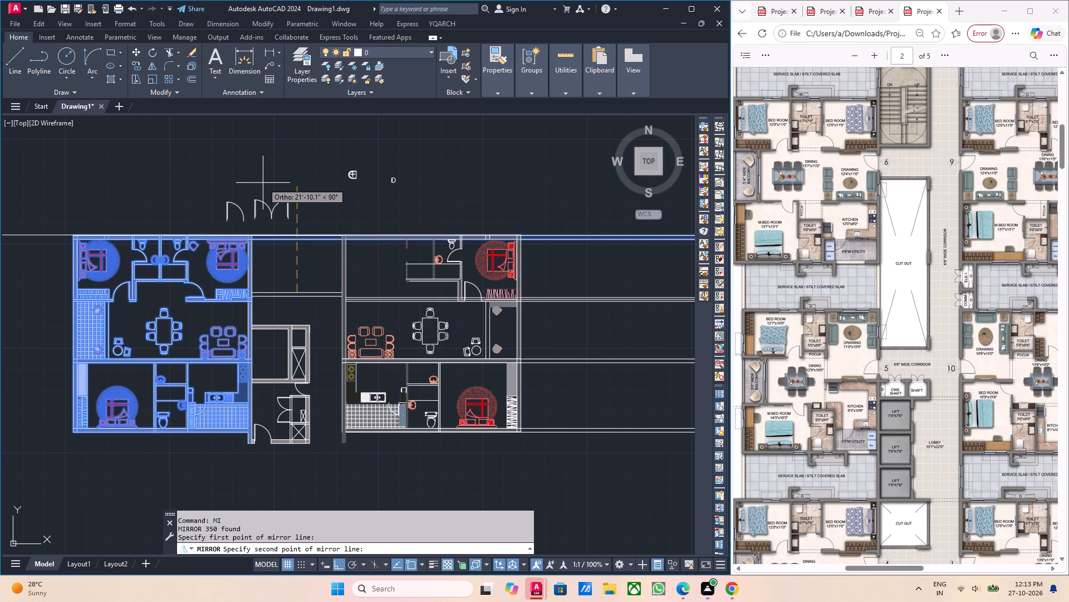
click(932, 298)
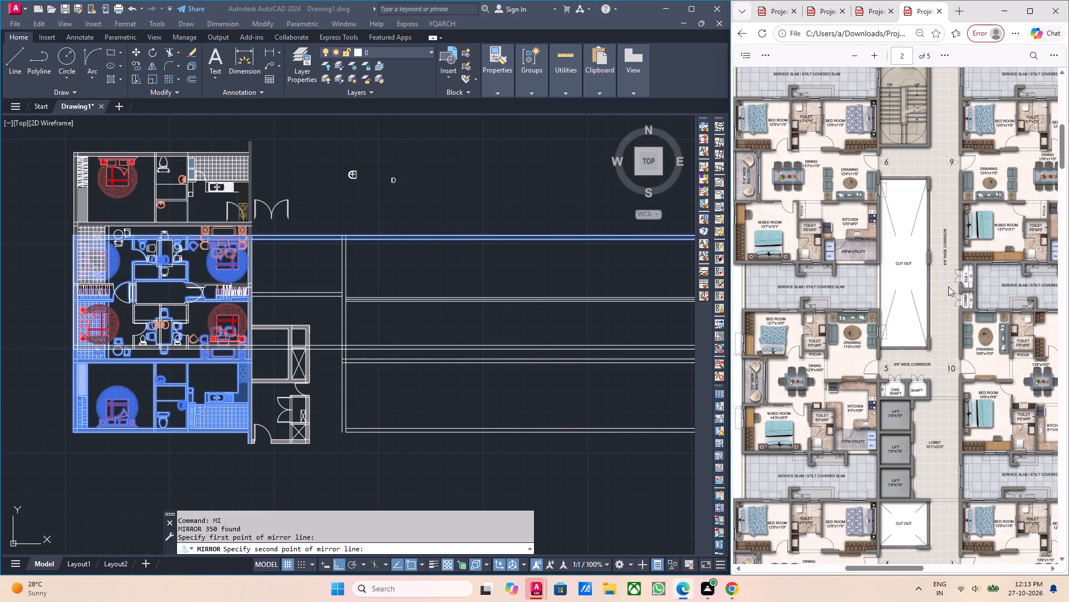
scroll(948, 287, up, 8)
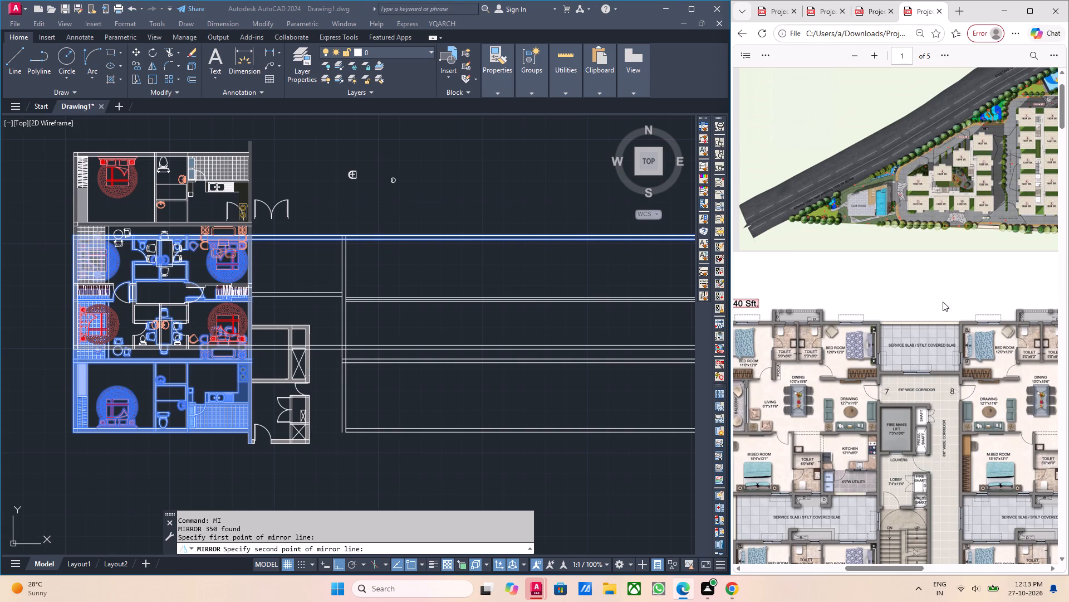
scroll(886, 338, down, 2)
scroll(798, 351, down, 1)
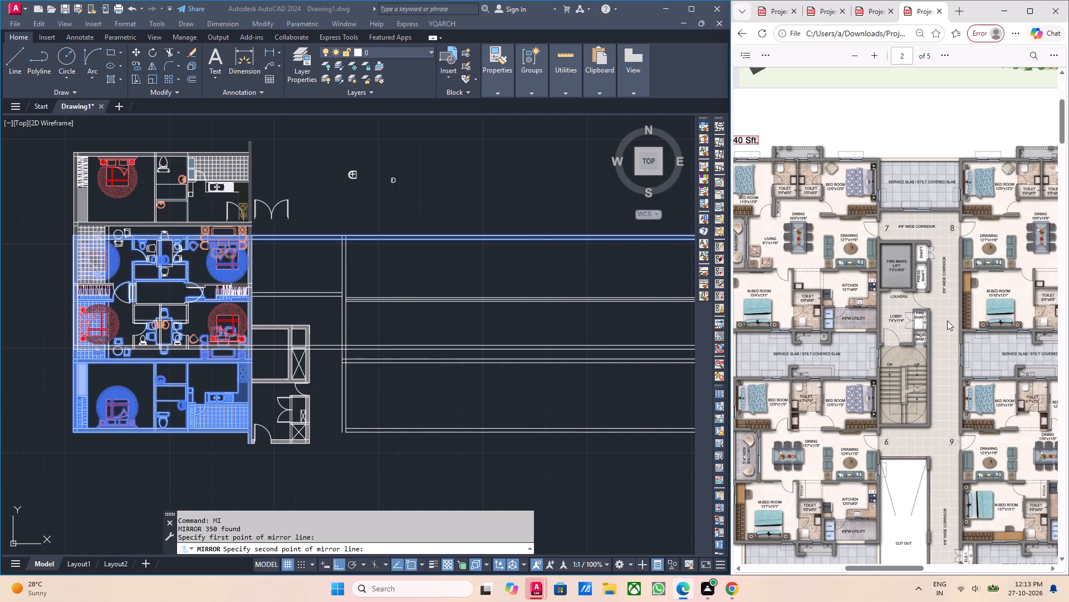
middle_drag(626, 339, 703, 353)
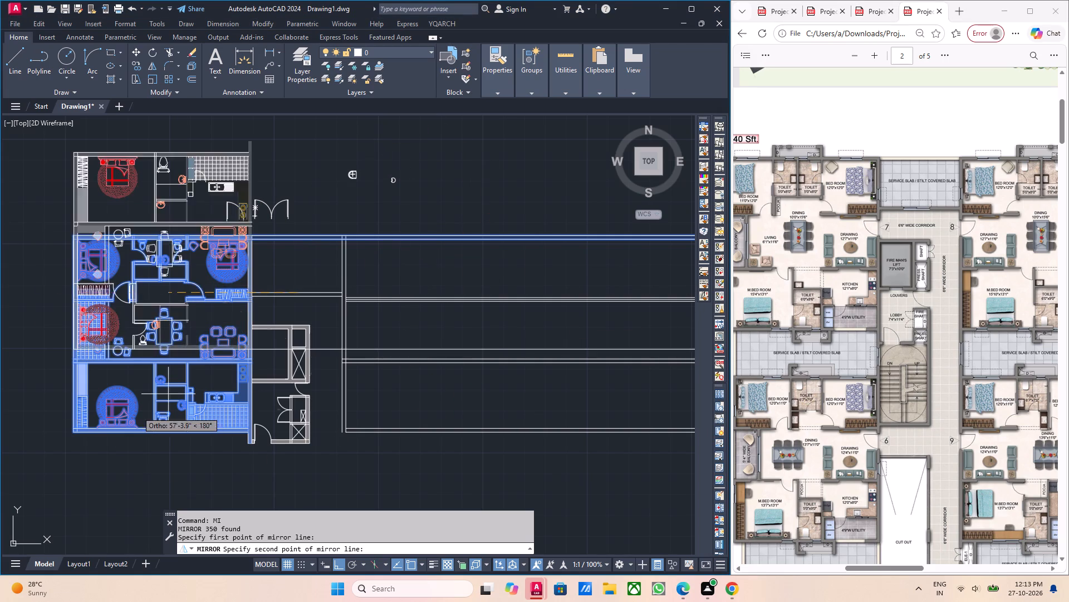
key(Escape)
Select the whole furnished apartment with a crossing window, leaving out the adjoining core.
middle_drag(228, 343, 321, 353)
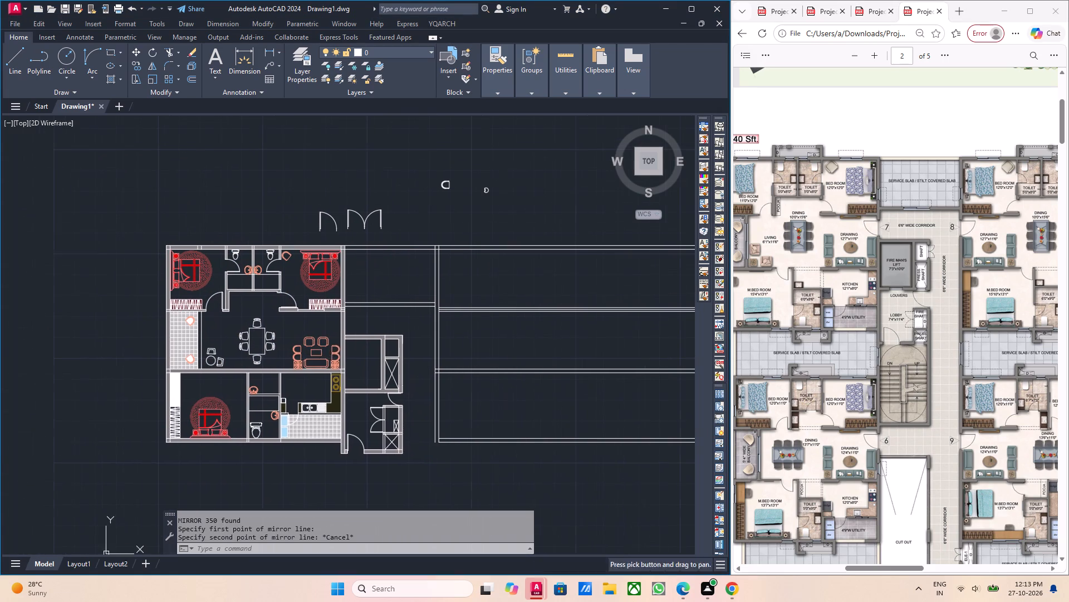
drag(309, 465, 310, 455)
click(134, 231)
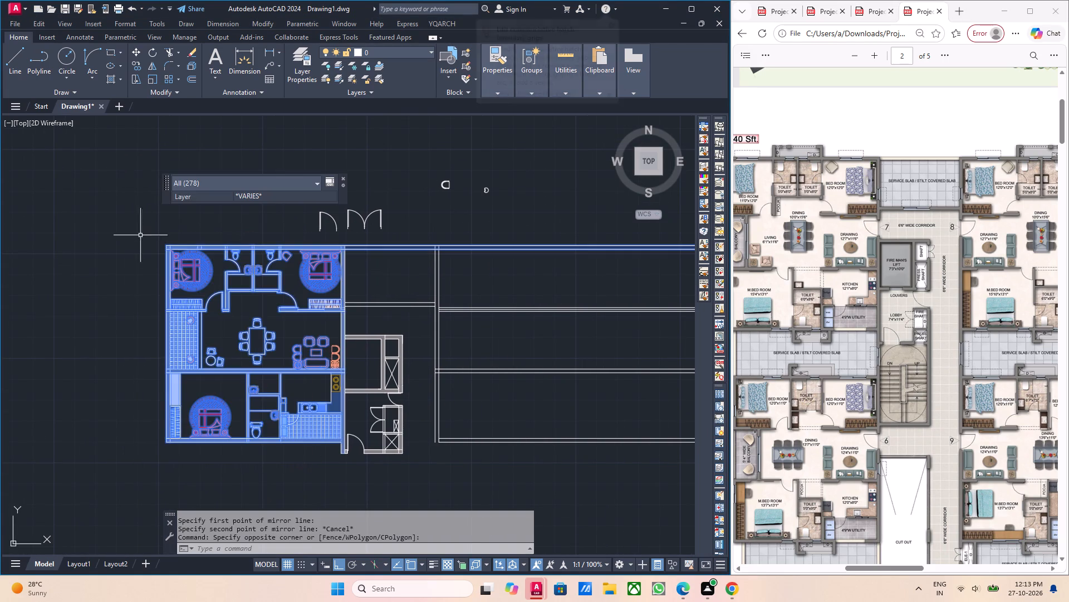
Add the two armchairs and corner table beside the drawing-room wall, plus the kitchen hob, to the selection.
scroll(288, 315, up, 2)
scroll(415, 446, up, 3)
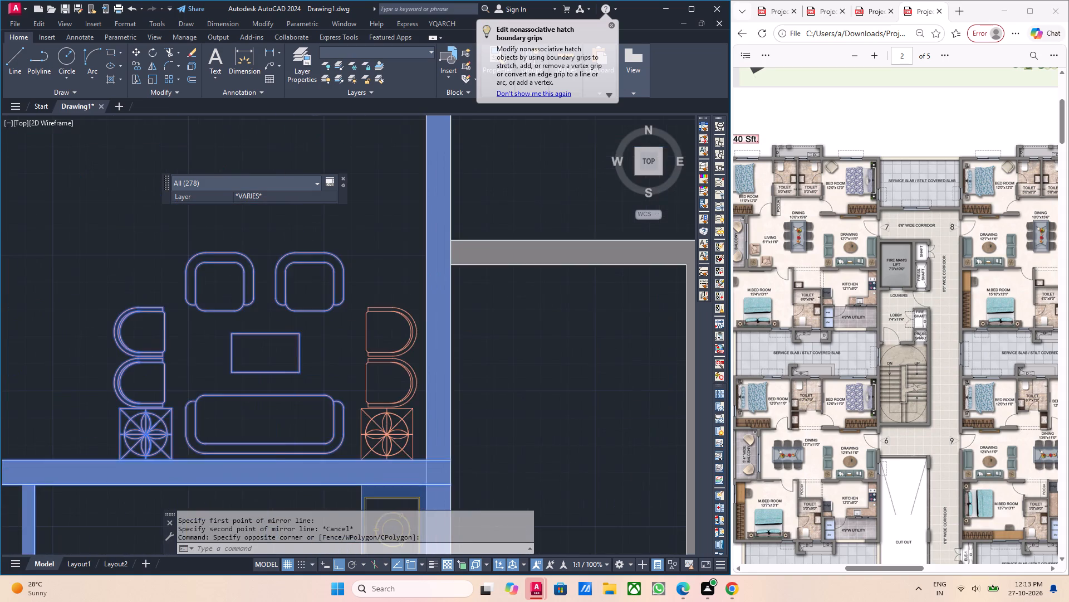
click(416, 448)
click(311, 216)
scroll(322, 262, down, 3)
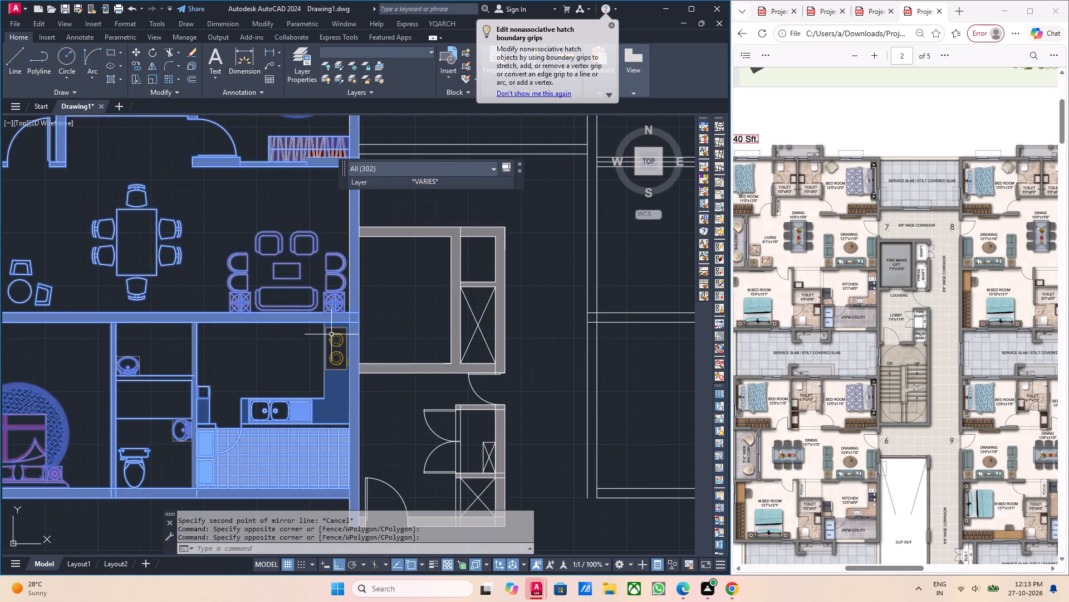
scroll(336, 362, up, 2)
click(337, 360)
click(318, 344)
Add all the hanger outlines in the upper-right bedroom's wardrobe to the selection with overlapping crossing windows.
middle_drag(343, 362, 342, 363)
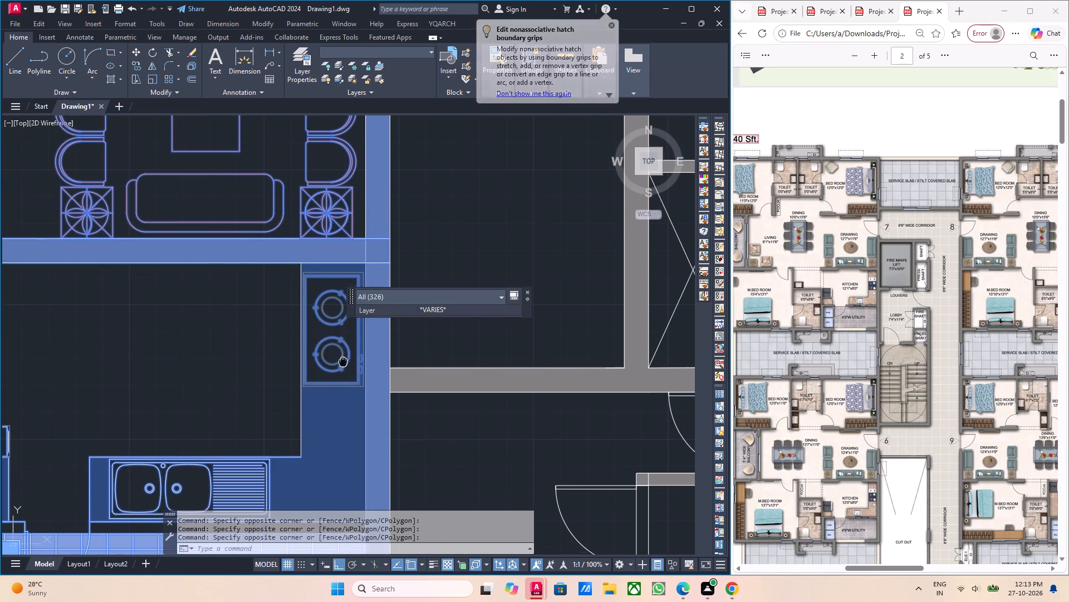
middle_drag(342, 363, 321, 377)
scroll(323, 370, down, 3)
scroll(309, 221, up, 3)
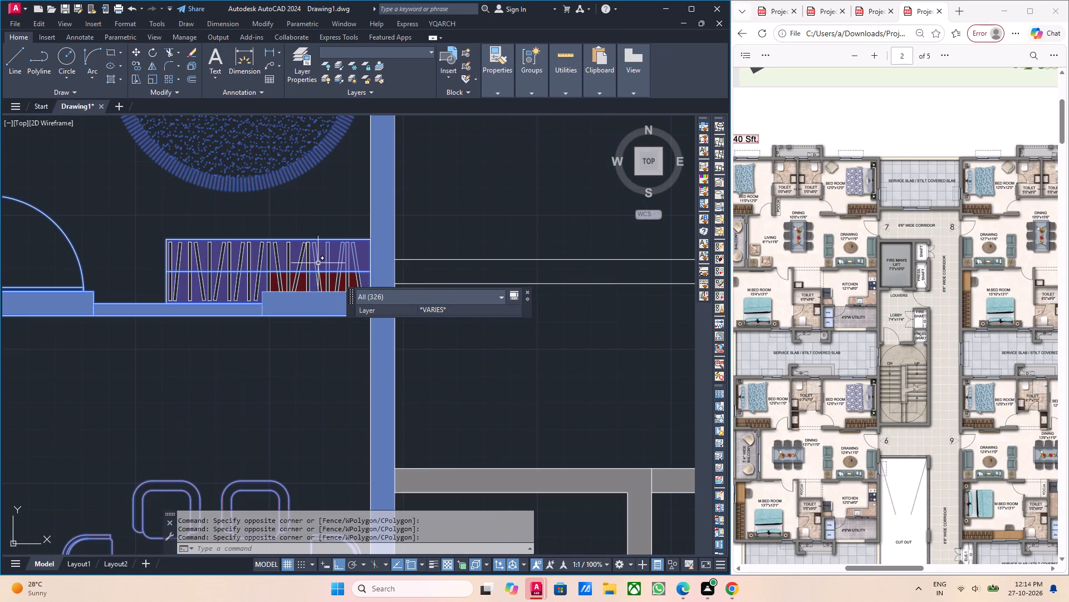
drag(325, 349, 327, 341)
click(241, 202)
drag(360, 339, 360, 334)
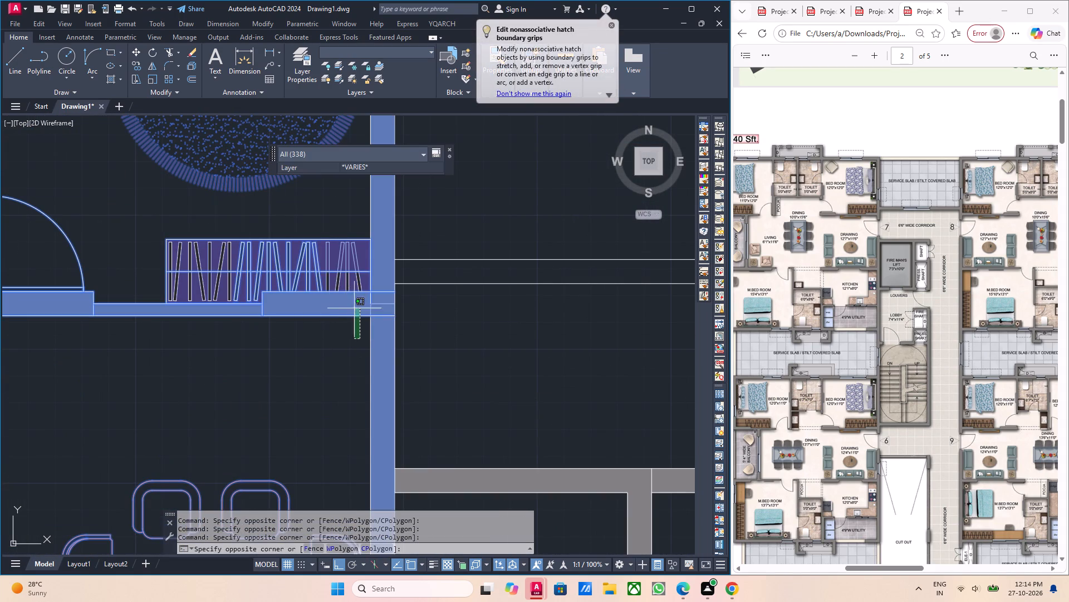
click(273, 246)
drag(287, 341, 273, 319)
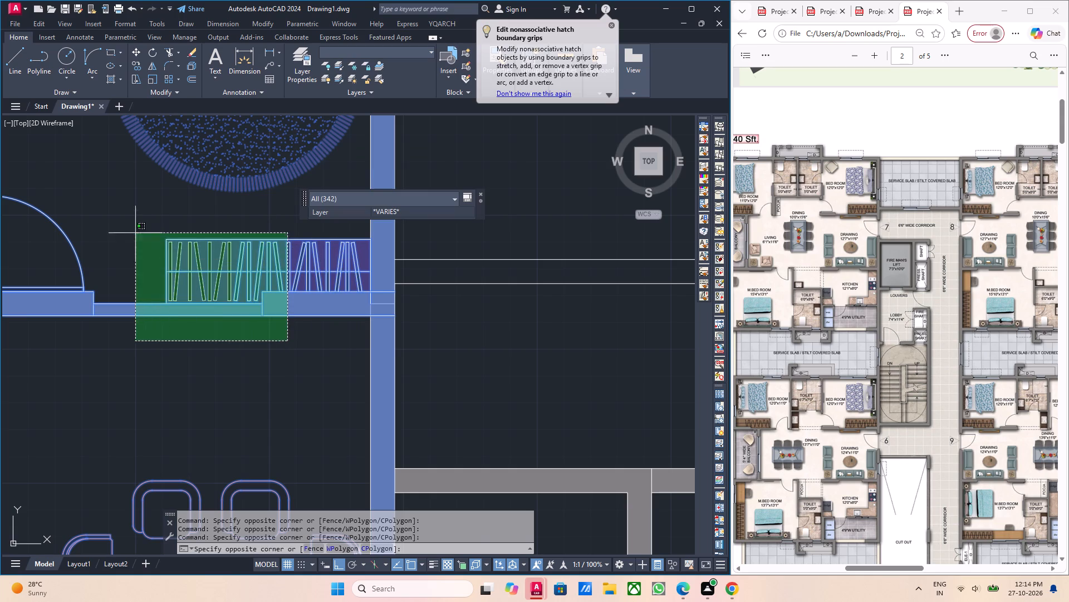
click(132, 231)
Sweep a final crossing selection over most of the apartment to include any objects missed.
scroll(133, 236, down, 4)
middle_drag(165, 256, 230, 271)
middle_drag(178, 275, 221, 281)
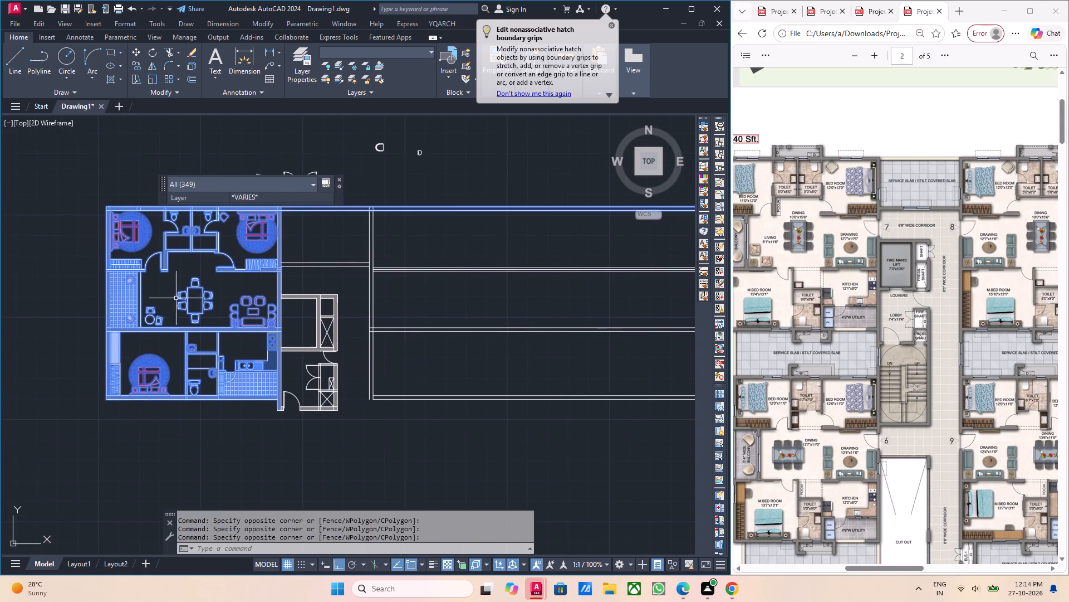
scroll(170, 324, up, 2)
scroll(247, 347, down, 3)
drag(283, 425, 279, 415)
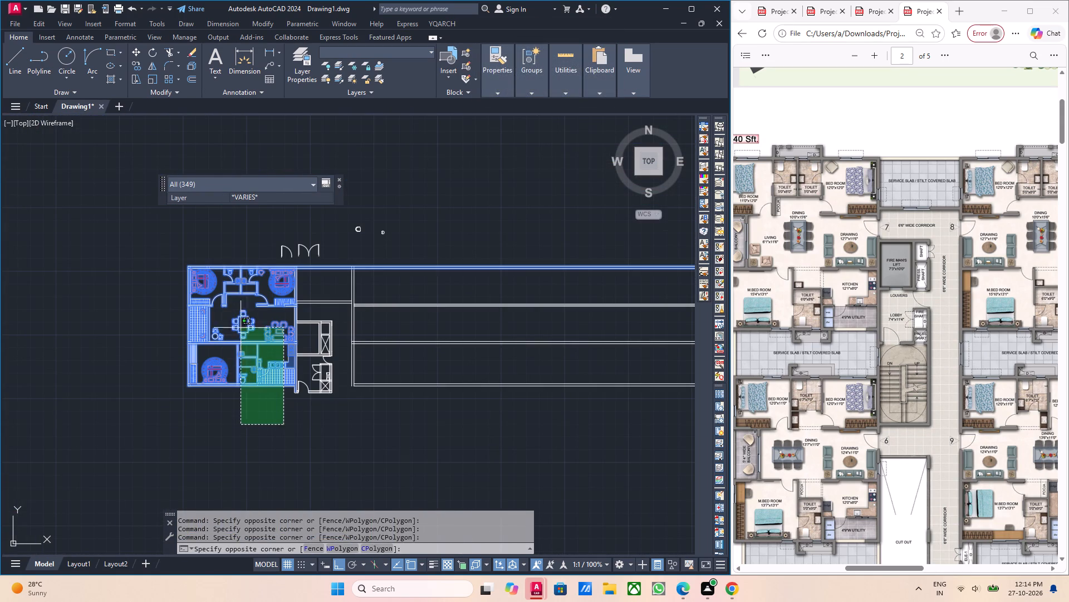
click(145, 262)
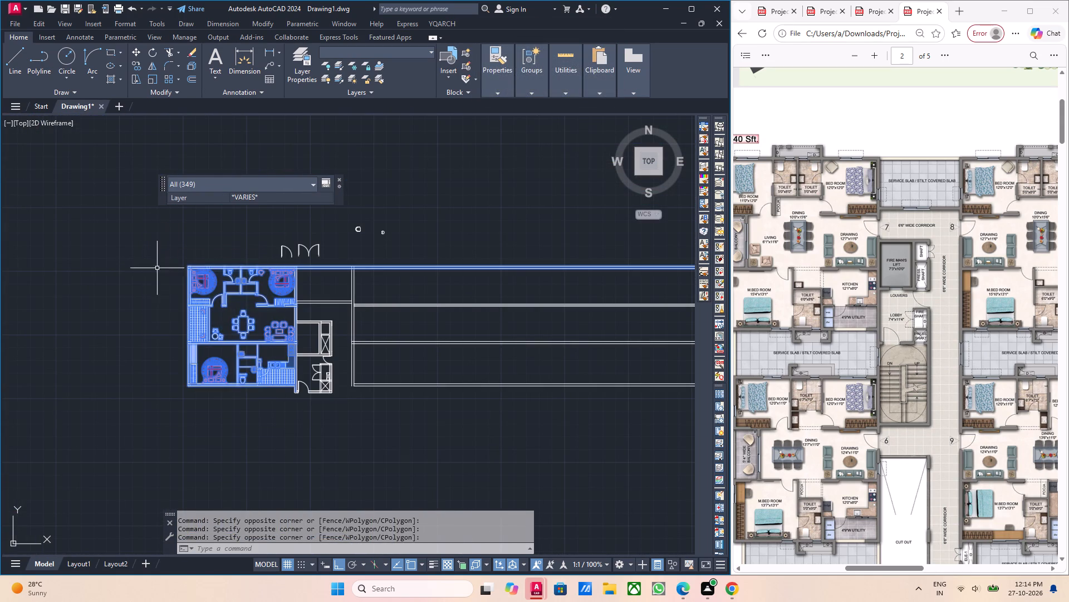
scroll(221, 303, up, 2)
scroll(223, 301, down, 1)
middle_drag(333, 415, 325, 413)
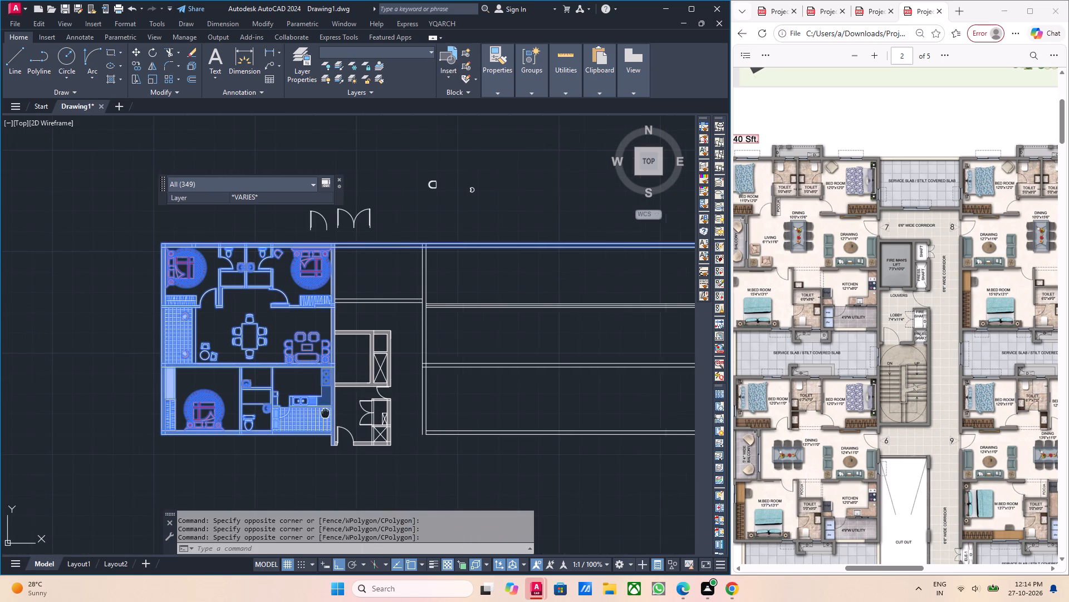
Copy the selected apartment from its upper-left outer corner to the matching top wall corner across the core and corridor.
middle_drag(325, 413, 303, 387)
scroll(295, 400, up, 2)
middle_drag(301, 420, 296, 444)
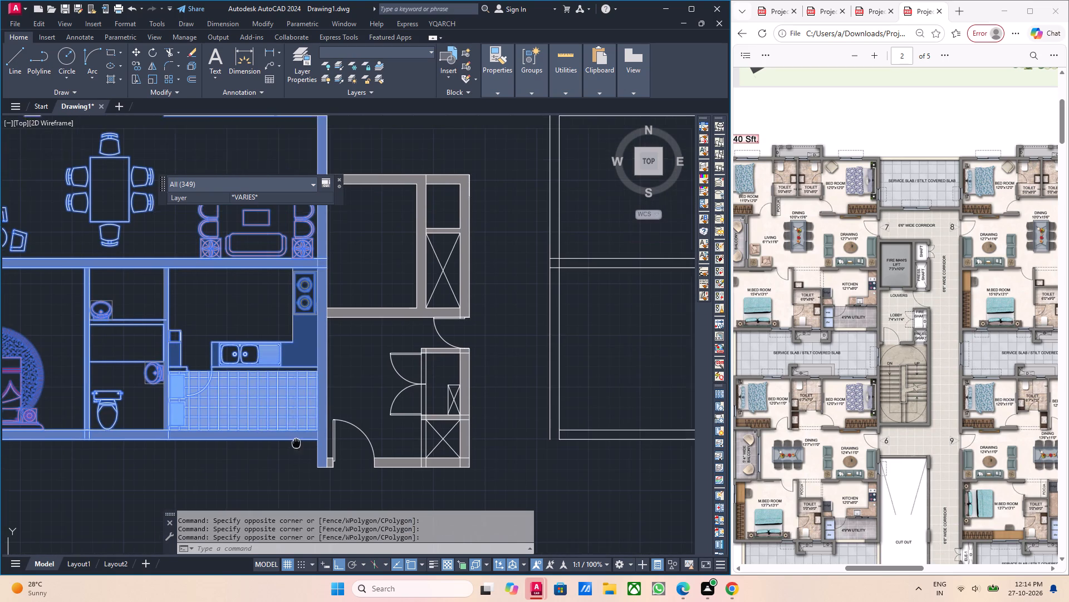
middle_drag(296, 444, 294, 449)
scroll(332, 406, down, 1)
middle_drag(336, 409, 337, 425)
middle_drag(362, 324, 361, 384)
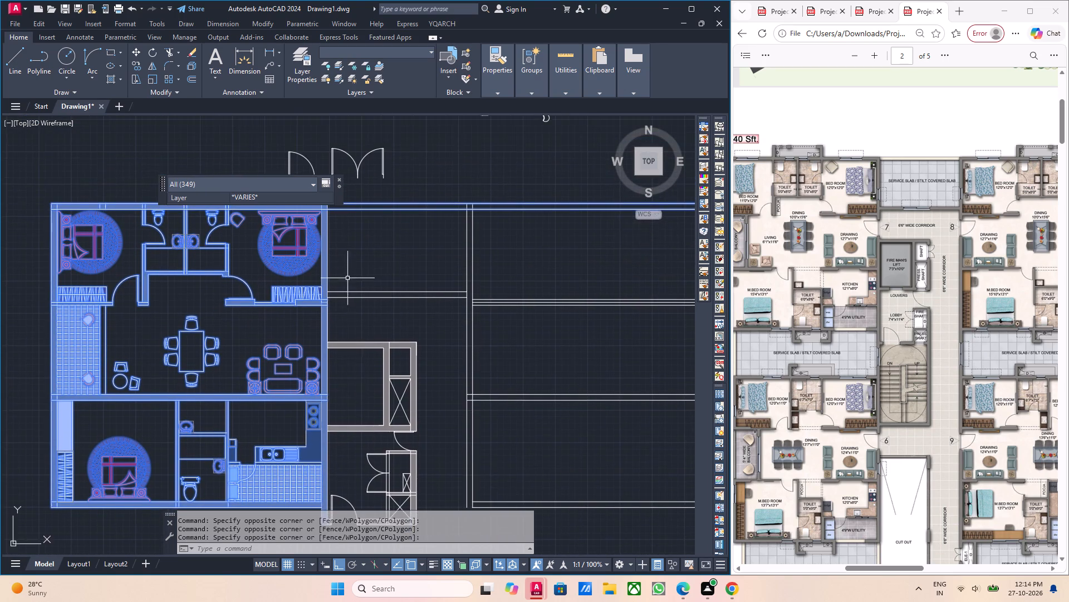
middle_drag(349, 300, 351, 391)
scroll(48, 299, up, 1)
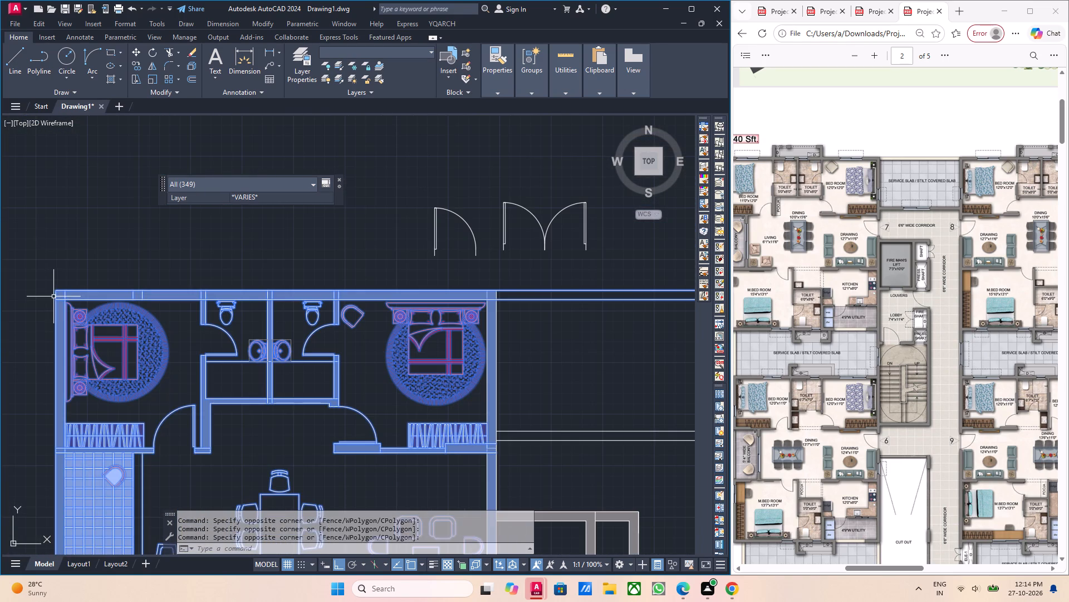
key(c)
key(o)
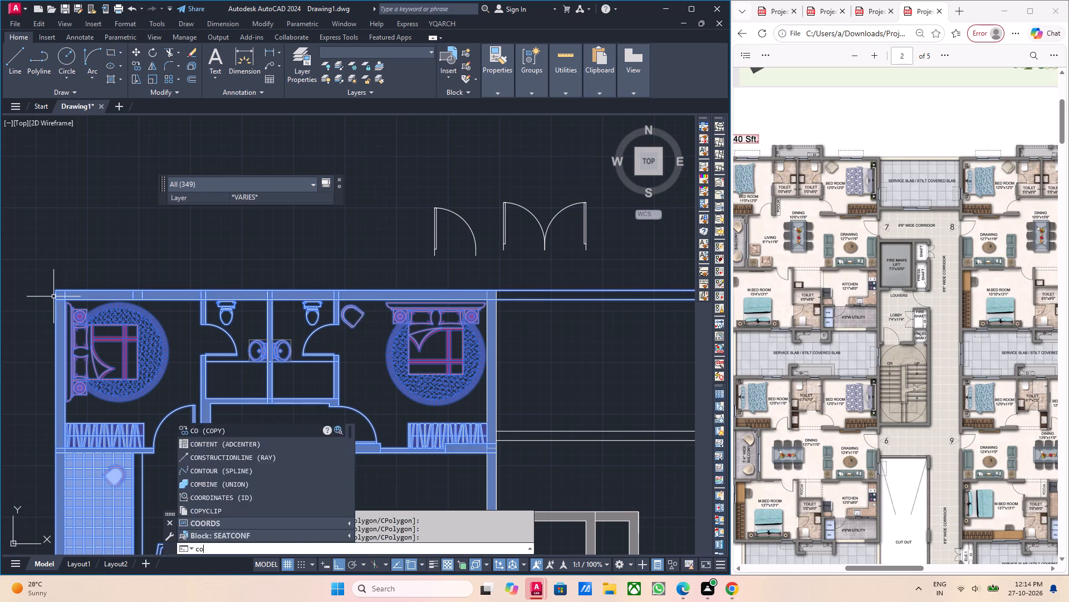
key(Return)
click(57, 288)
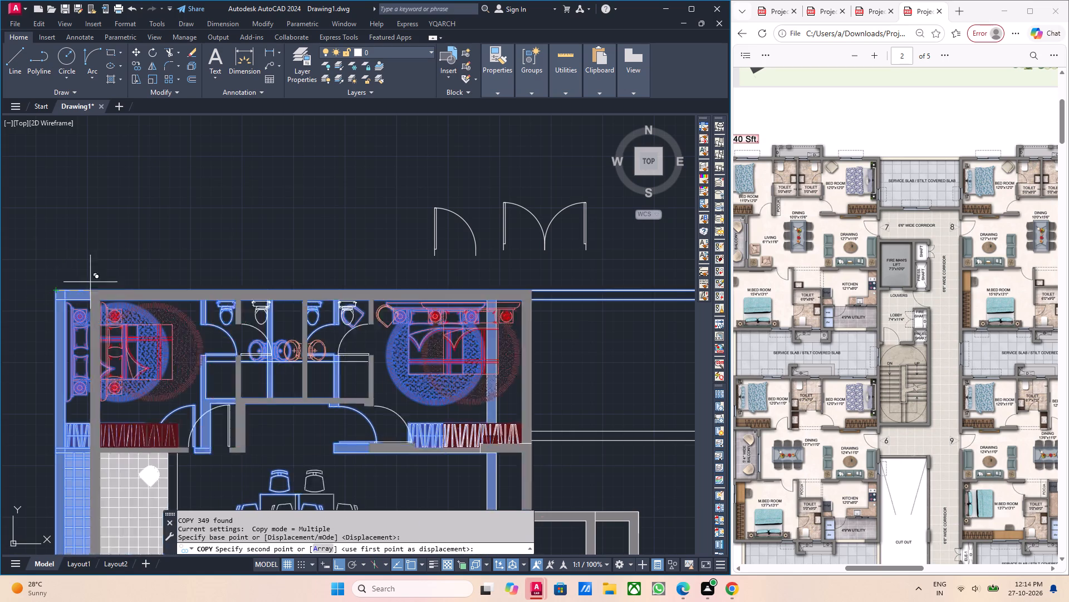
scroll(382, 294, down, 3)
scroll(482, 308, up, 1)
middle_drag(492, 331, 441, 343)
scroll(440, 343, down, 1)
scroll(420, 317, up, 3)
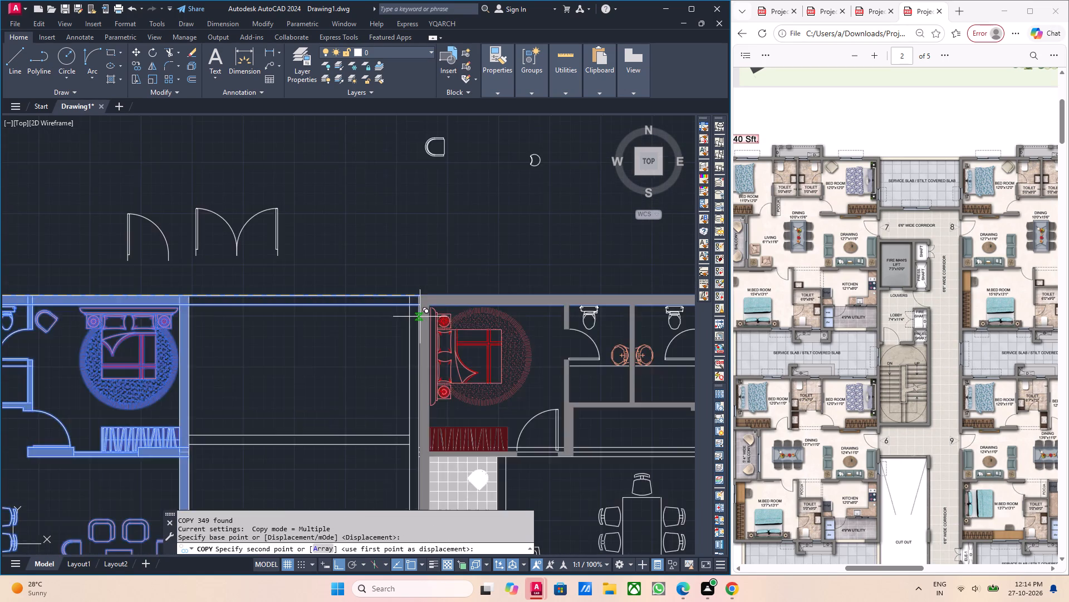
scroll(420, 317, up, 3)
click(372, 222)
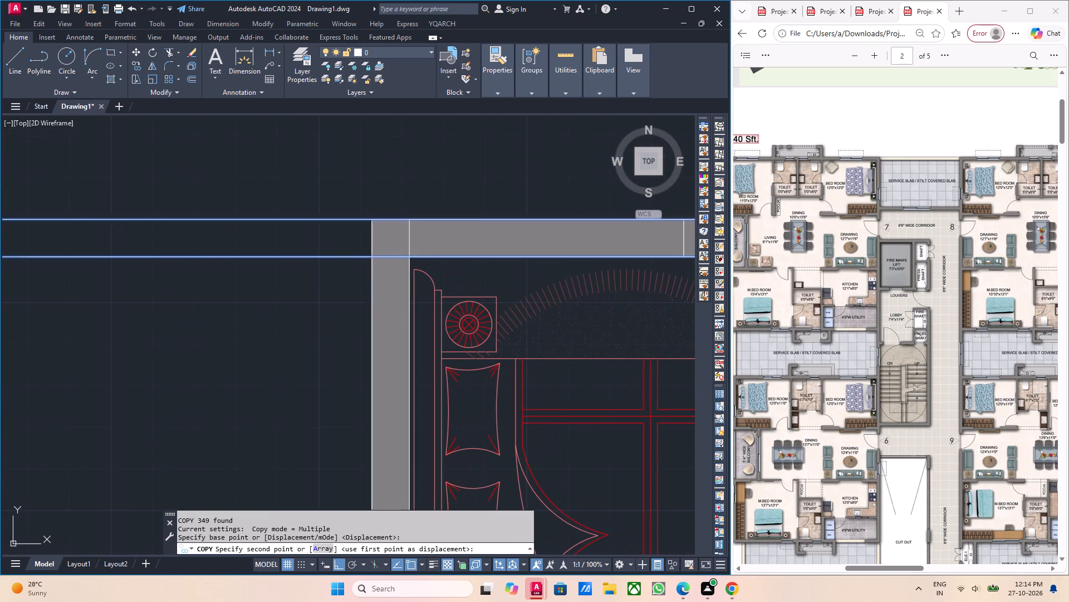
scroll(401, 270, down, 3)
middle_drag(364, 330, 337, 270)
key(Escape)
Compare the copied apartment with the reference PDF's layout of units 8 and 9 across the corridor.
scroll(361, 288, down, 3)
middle_drag(428, 329, 412, 328)
scroll(372, 356, up, 2)
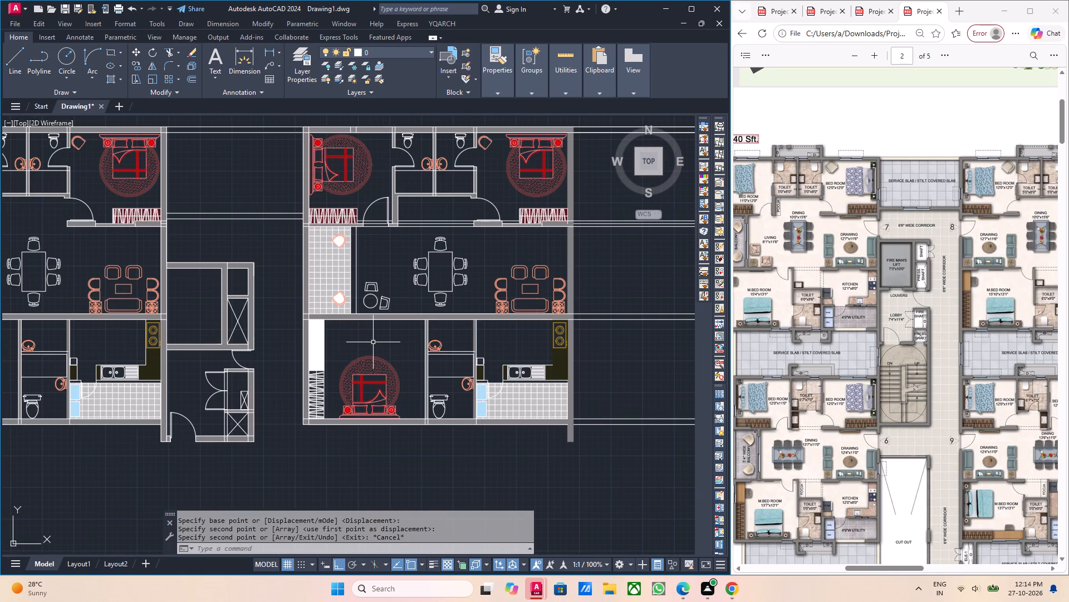
scroll(356, 350, down, 1)
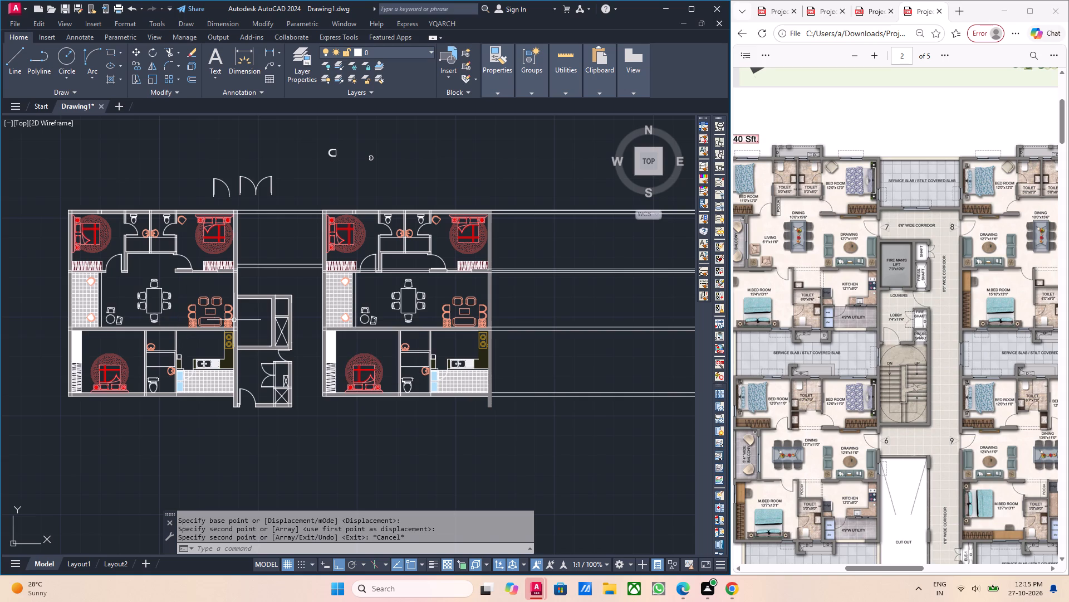
drag(910, 568, 919, 570)
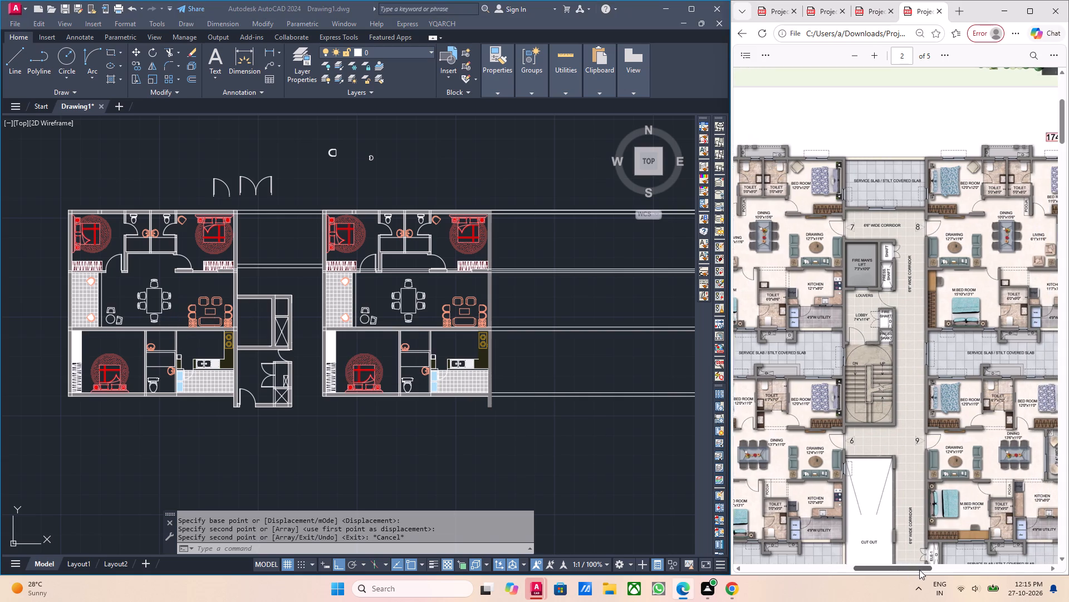
drag(919, 570, 939, 570)
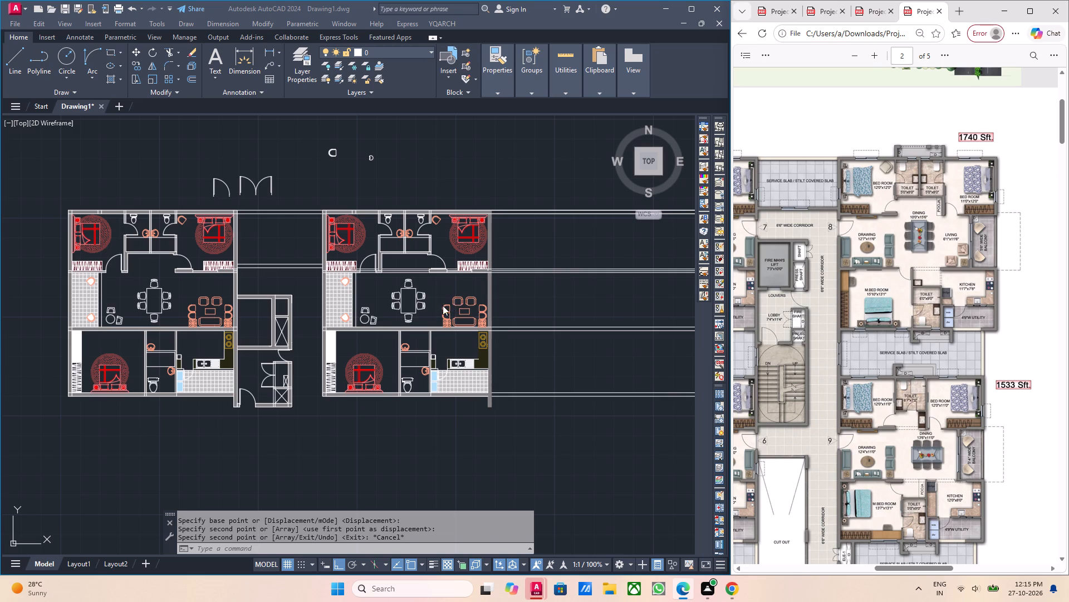
scroll(475, 315, up, 2)
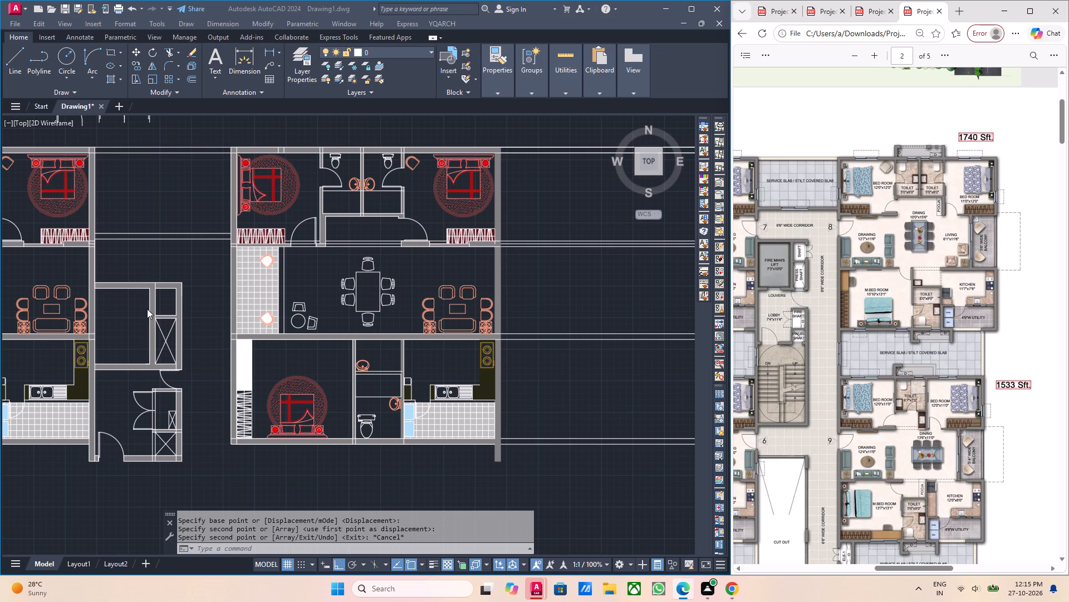
scroll(251, 312, down, 1)
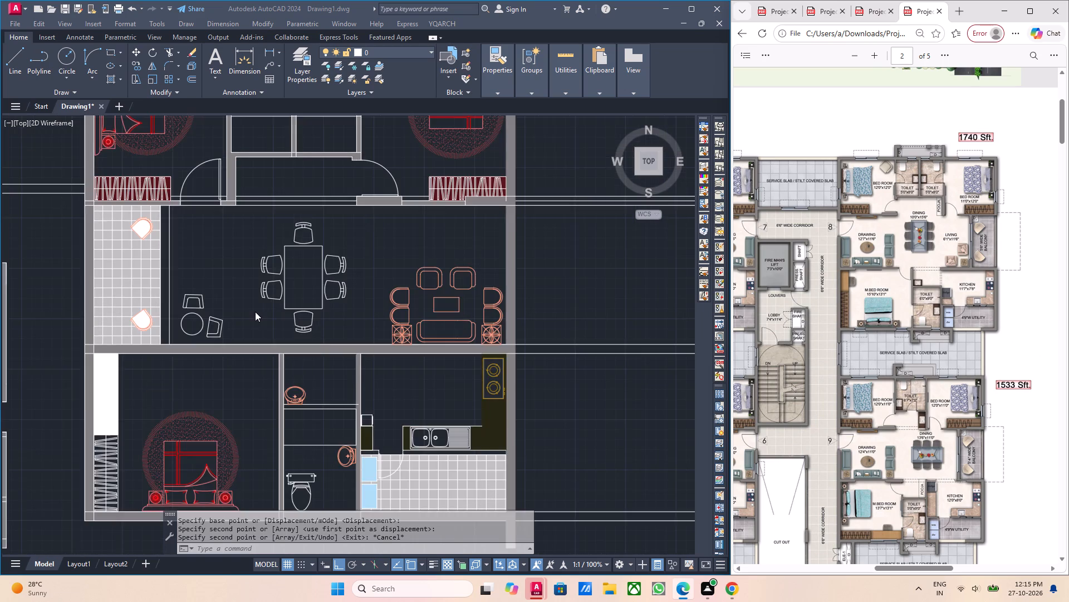
middle_drag(262, 313, 351, 362)
middle_drag(258, 317, 322, 336)
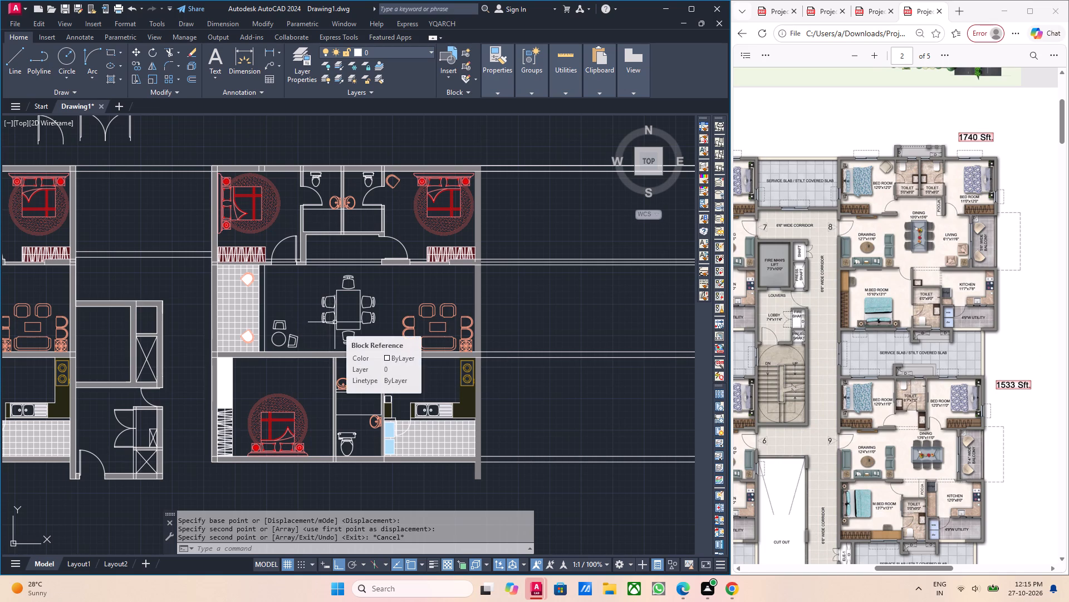
Mirror the copied apartment's drawing-room sofa set, armchairs and corner tables about a vertical axis through the lower wall's midpoint, erasing the source objects.
scroll(414, 323, up, 2)
click(470, 355)
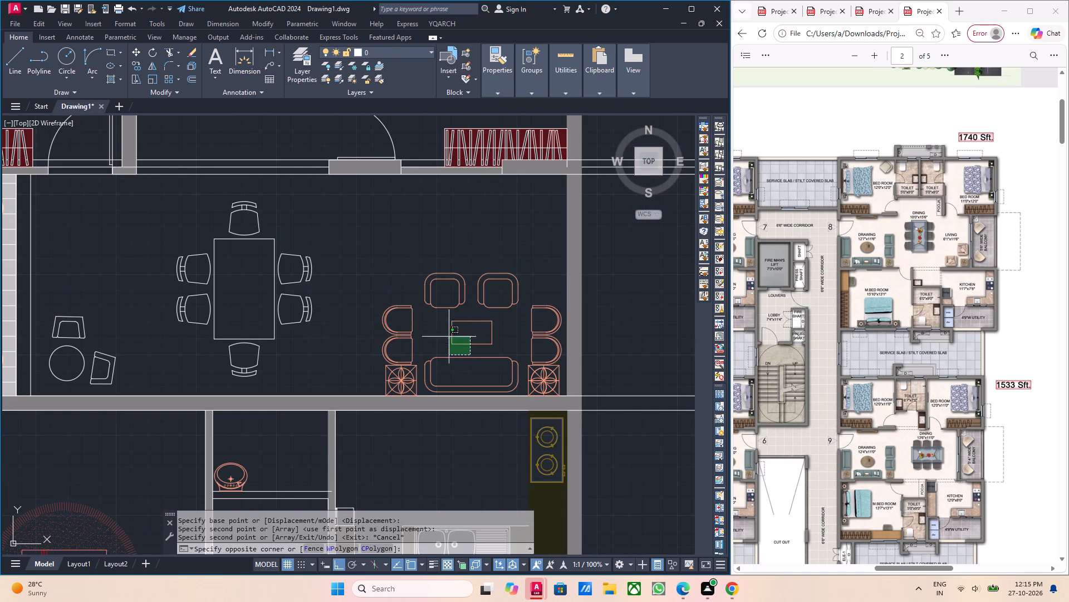
click(431, 323)
scroll(429, 323, down, 1)
scroll(473, 355, up, 2)
click(555, 372)
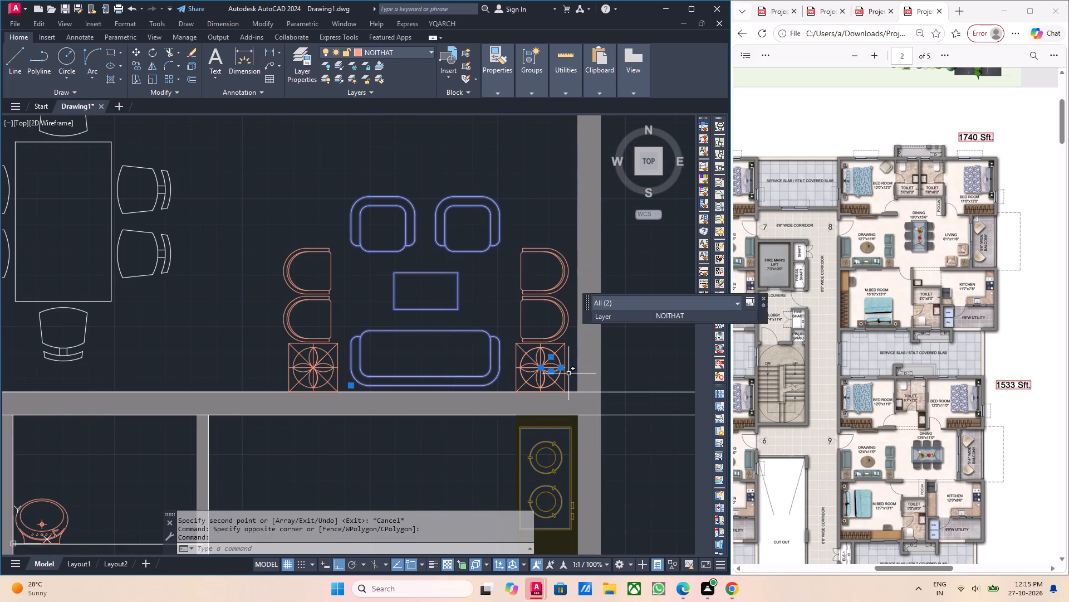
scroll(577, 381, up, 2)
click(567, 385)
scroll(411, 254, down, 2)
middle_drag(336, 215, 349, 260)
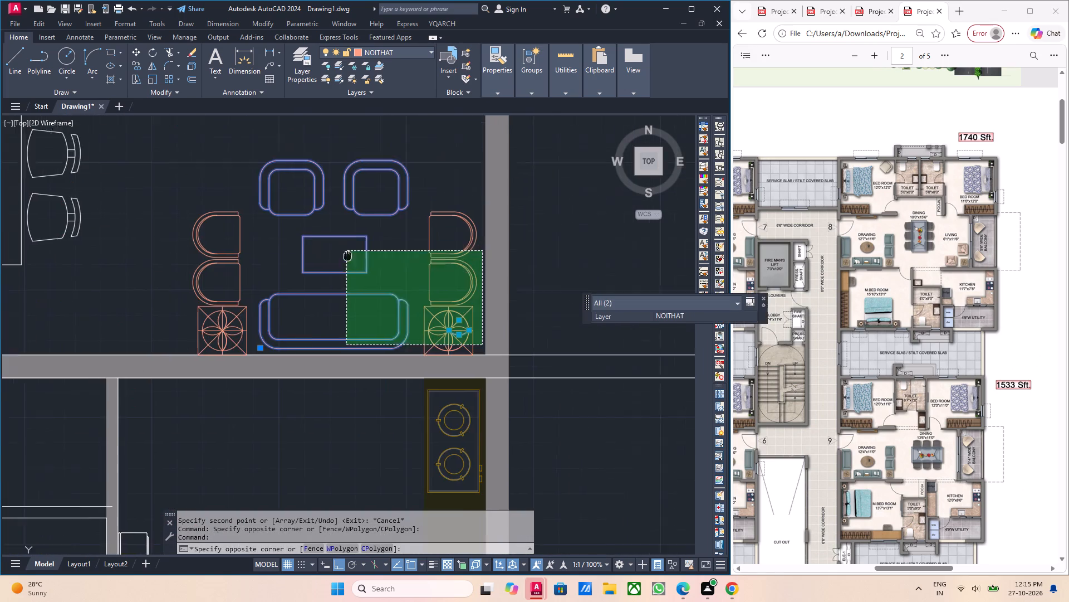
middle_drag(349, 260, 370, 336)
click(202, 247)
middle_drag(324, 336, 335, 326)
scroll(383, 357, up, 1)
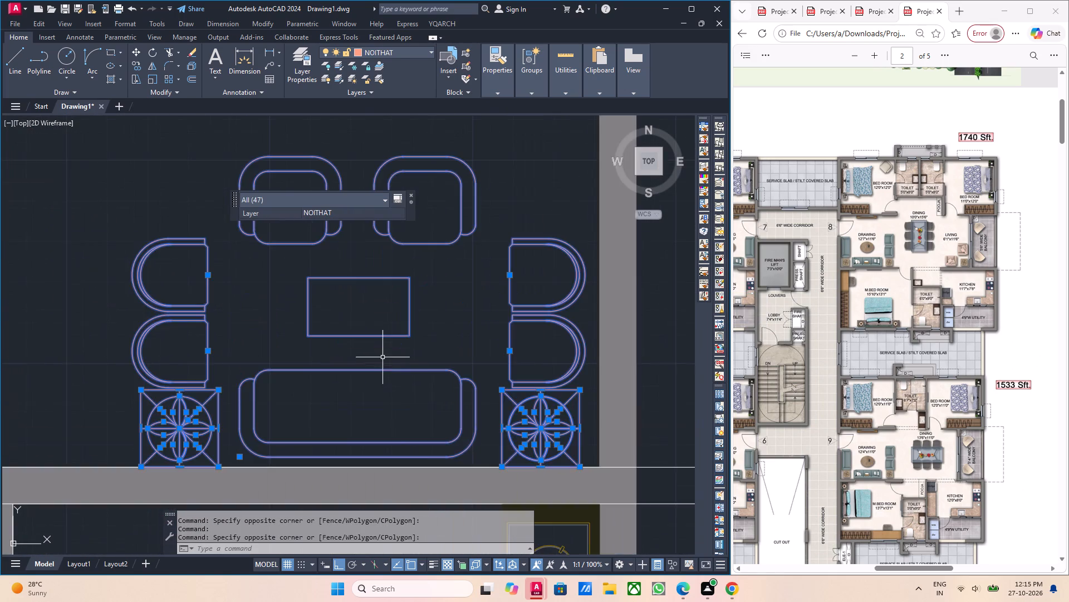
scroll(374, 354, down, 3)
middle_drag(269, 342, 470, 383)
scroll(379, 398, up, 1)
scroll(423, 400, down, 2)
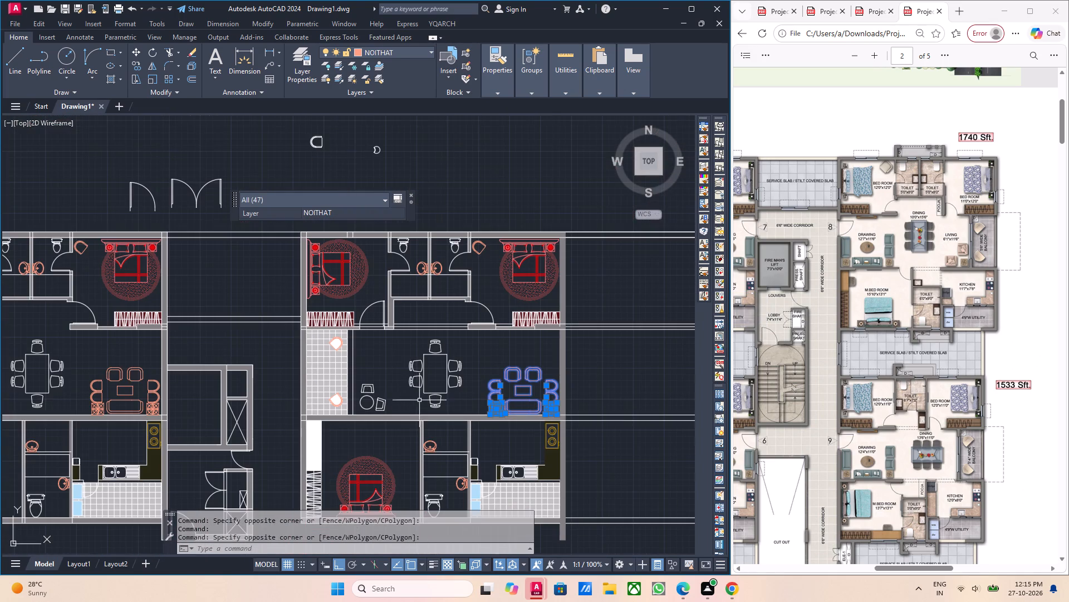
middle_drag(421, 404, 336, 386)
scroll(380, 400, up, 2)
middle_drag(414, 381, 420, 404)
key(m)
key(i)
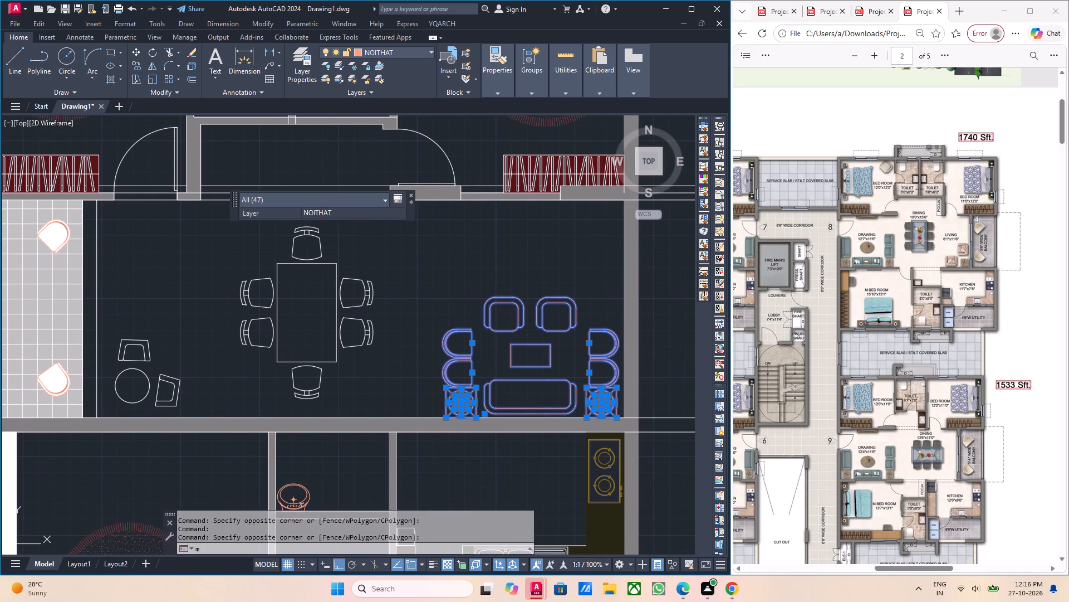
key(Return)
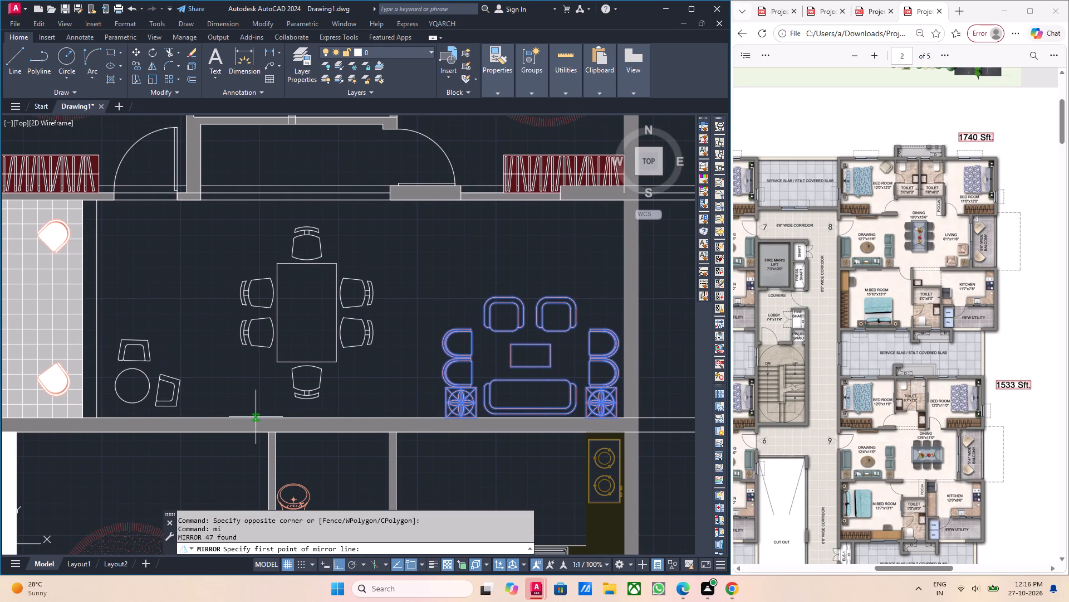
scroll(159, 417, down, 3)
middle_drag(153, 423, 234, 427)
scroll(198, 424, up, 3)
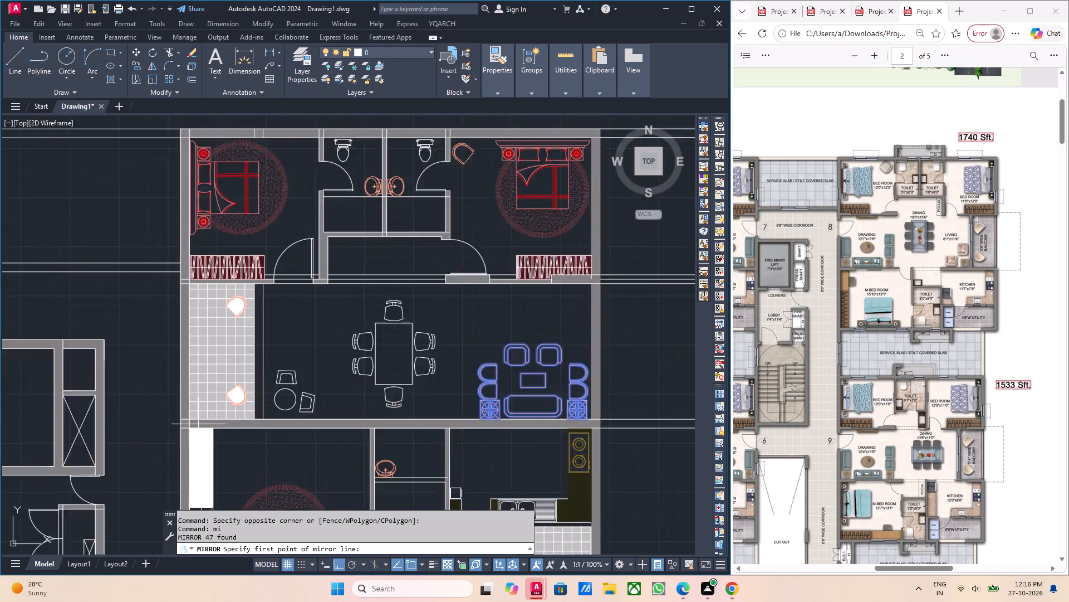
middle_drag(437, 430, 358, 430)
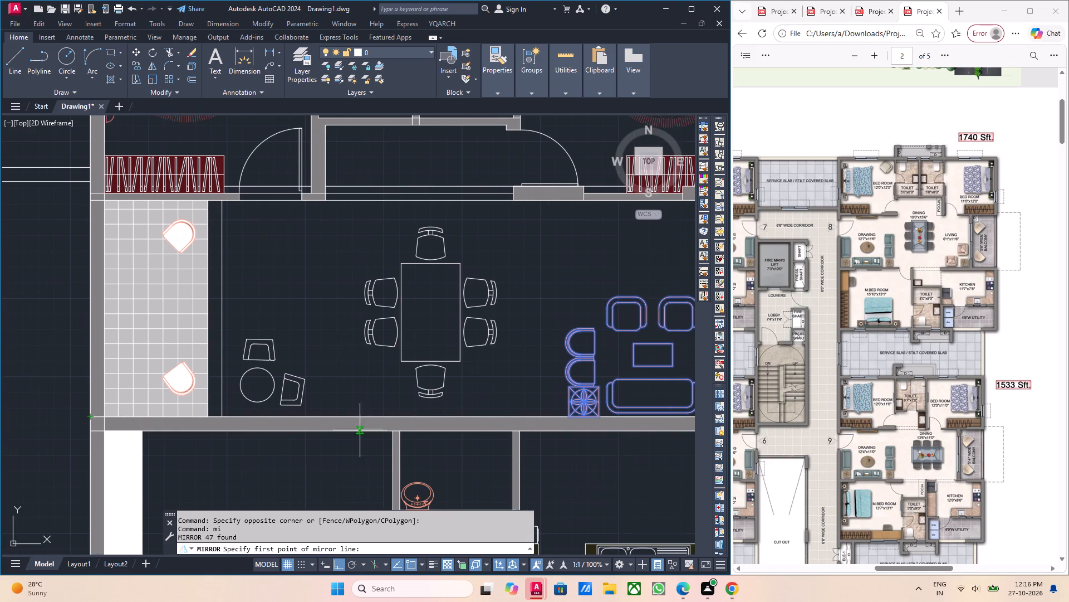
middle_drag(502, 419, 263, 419)
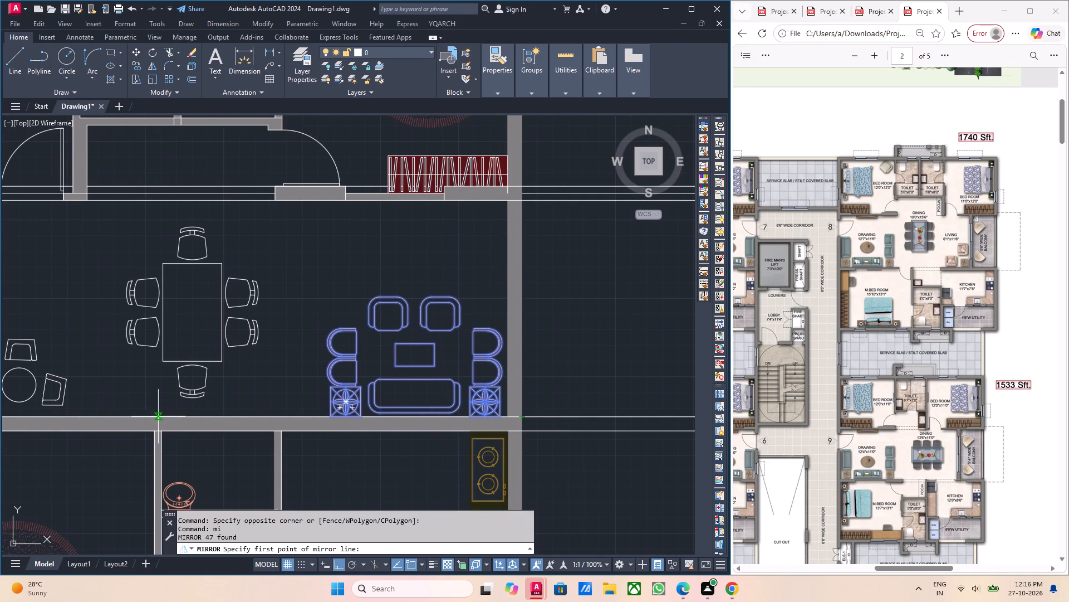
click(189, 415)
middle_drag(198, 352, 300, 460)
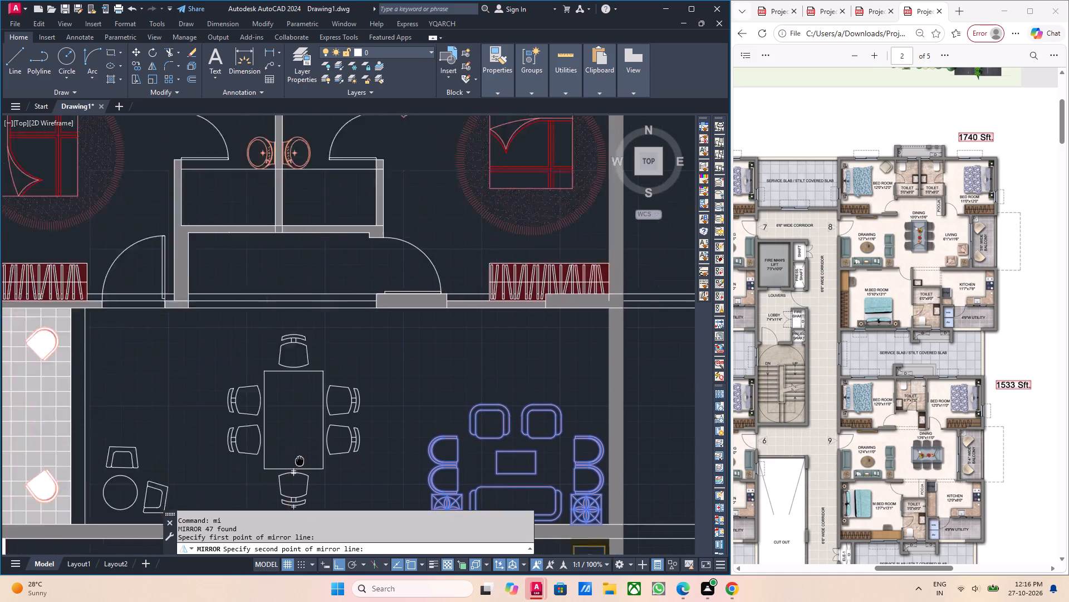
middle_drag(300, 460, 448, 421)
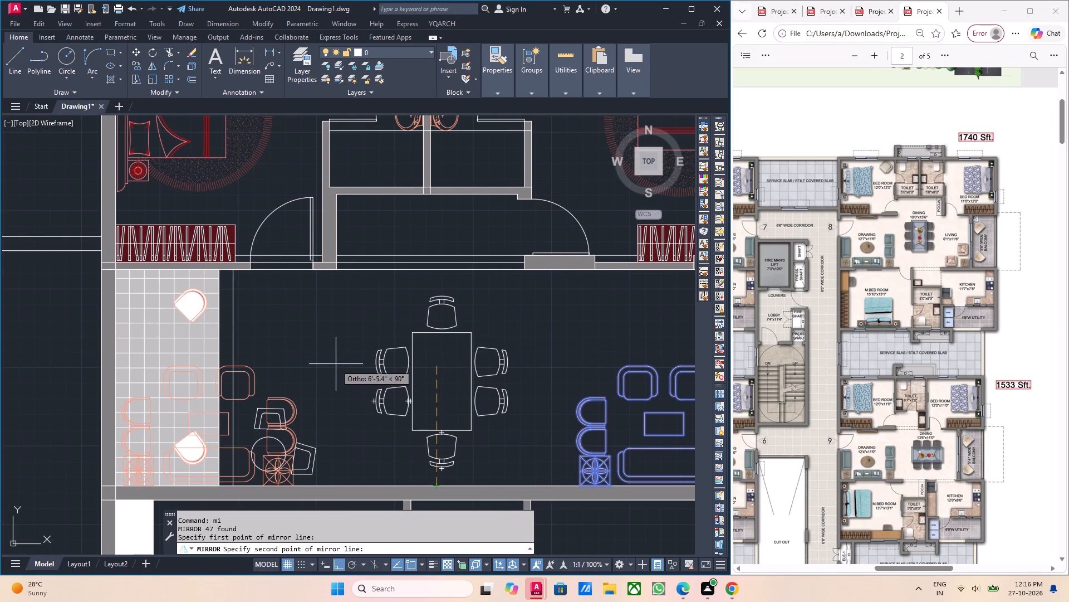
click(335, 348)
middle_drag(349, 433, 449, 409)
scroll(449, 409, up, 1)
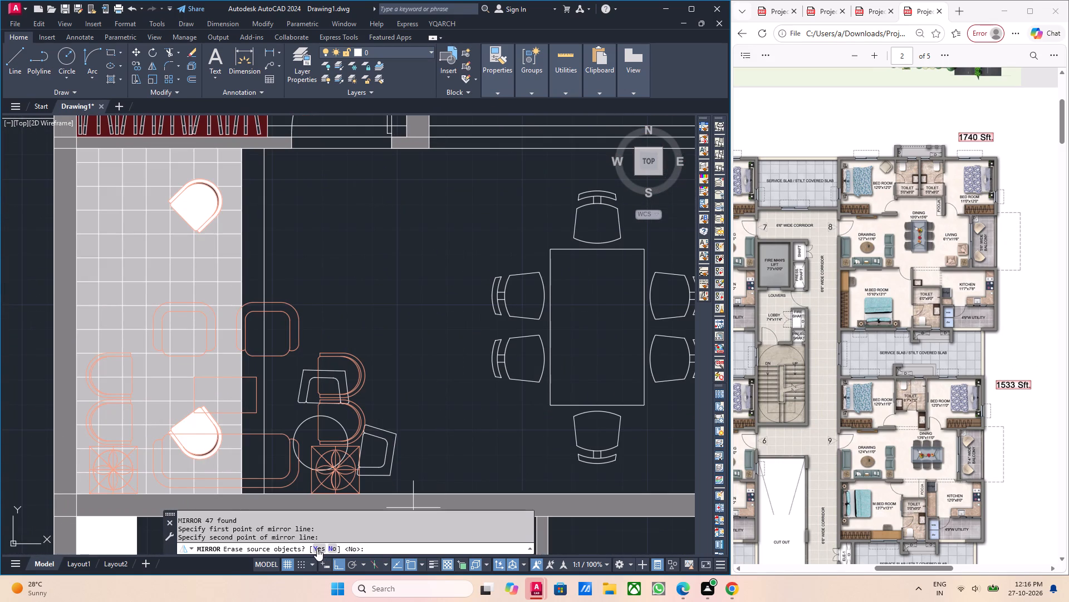
click(317, 548)
Select the copied apartment's round table, its two chairs and the vertical line at the balcony's edge.
scroll(381, 415, down, 1)
middle_drag(414, 423, 437, 459)
scroll(397, 474, up, 2)
click(453, 487)
click(418, 441)
middle_drag(452, 452, 524, 450)
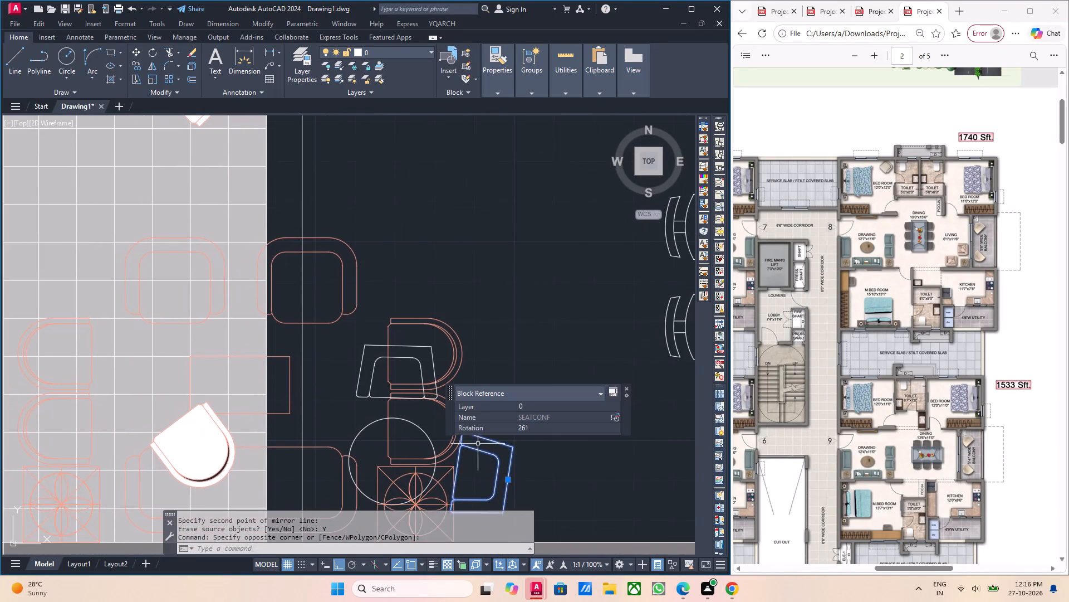
scroll(396, 431, up, 2)
drag(352, 438, 340, 428)
click(312, 401)
drag(350, 367, 340, 361)
click(316, 340)
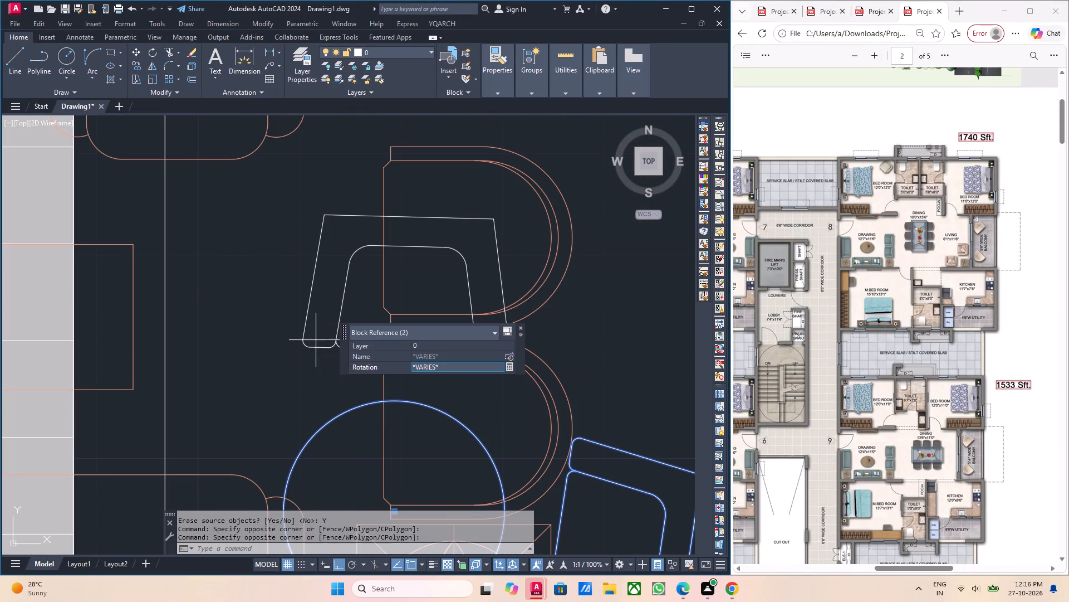
drag(332, 370, 321, 357)
drag(335, 378, 313, 349)
click(302, 340)
scroll(302, 340, down, 3)
middle_drag(283, 356, 342, 391)
click(338, 390)
click(327, 383)
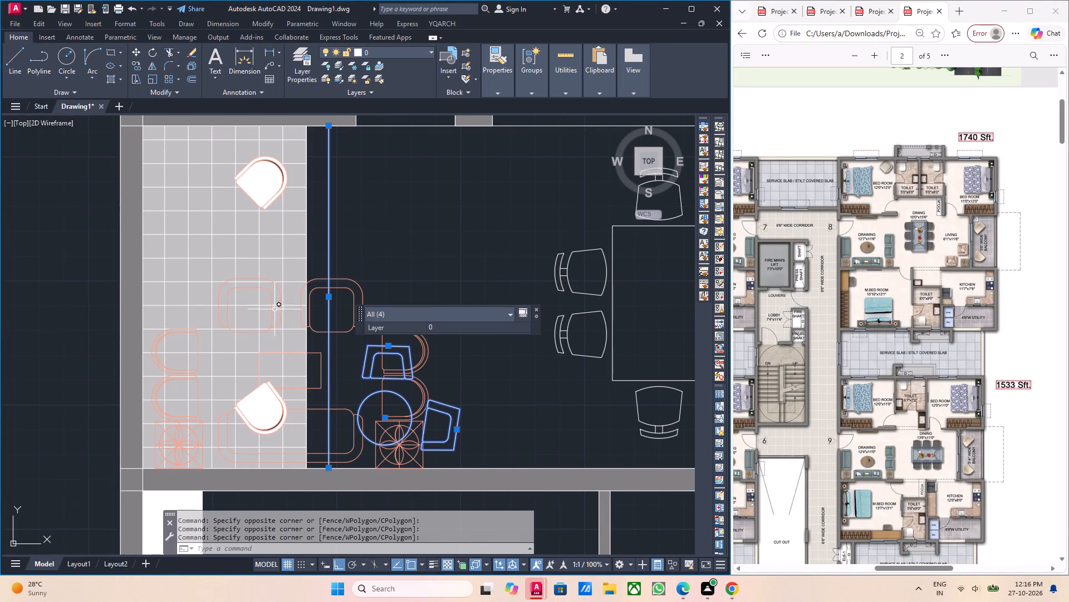
Add the balcony's tile hatch and two armchairs to the selection and mirror everything about a vertical axis through the lower wall's midpoint, erasing the sources.
scroll(265, 256, up, 1)
click(282, 251)
middle_drag(267, 211, 276, 279)
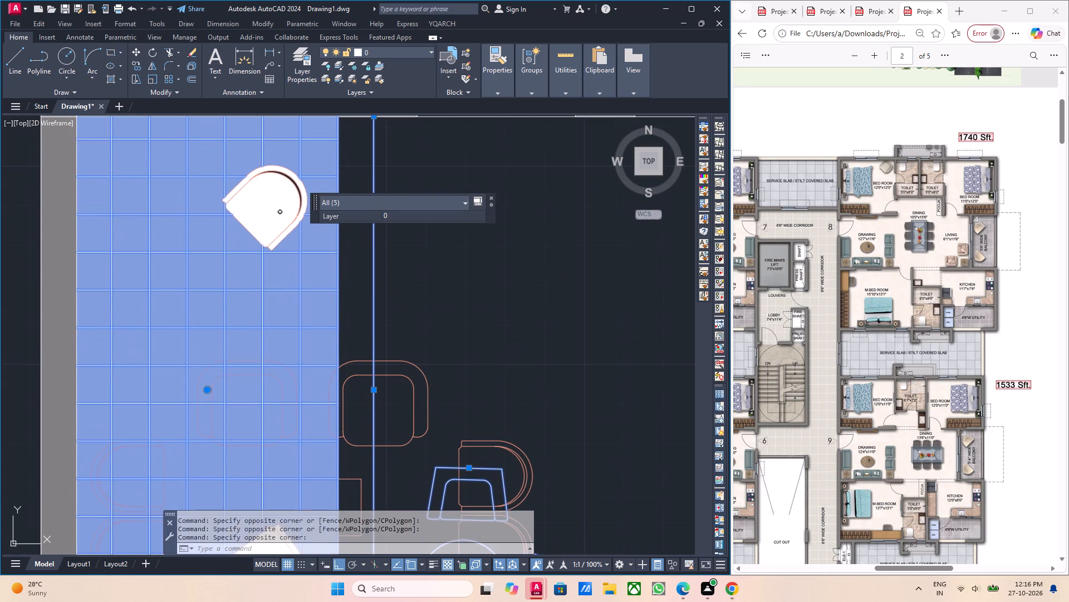
click(276, 217)
click(299, 187)
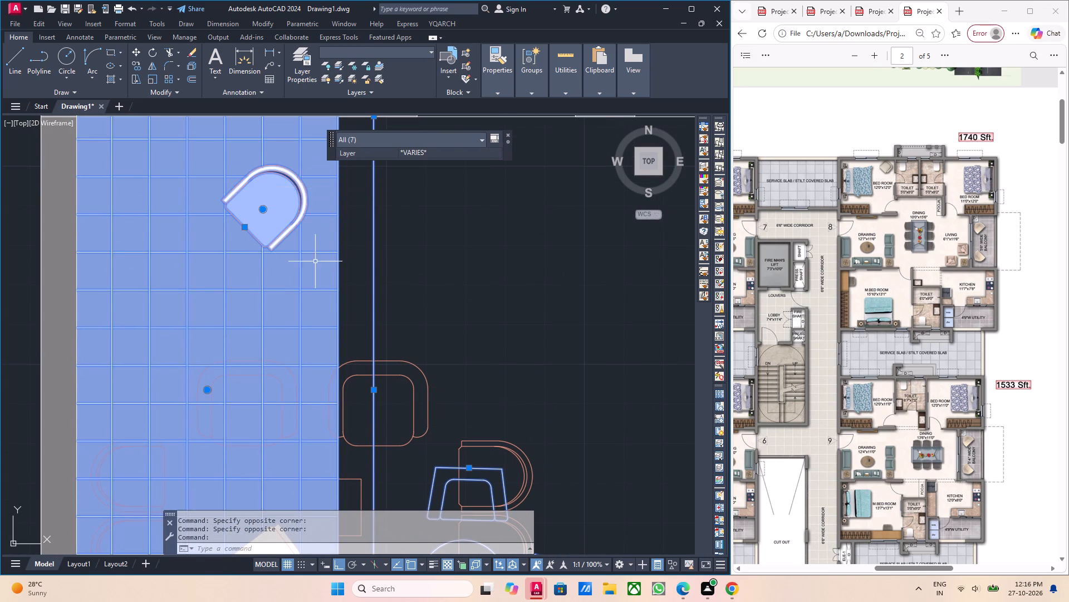
scroll(310, 258, down, 2)
middle_drag(315, 297, 310, 255)
scroll(296, 339, up, 3)
click(306, 361)
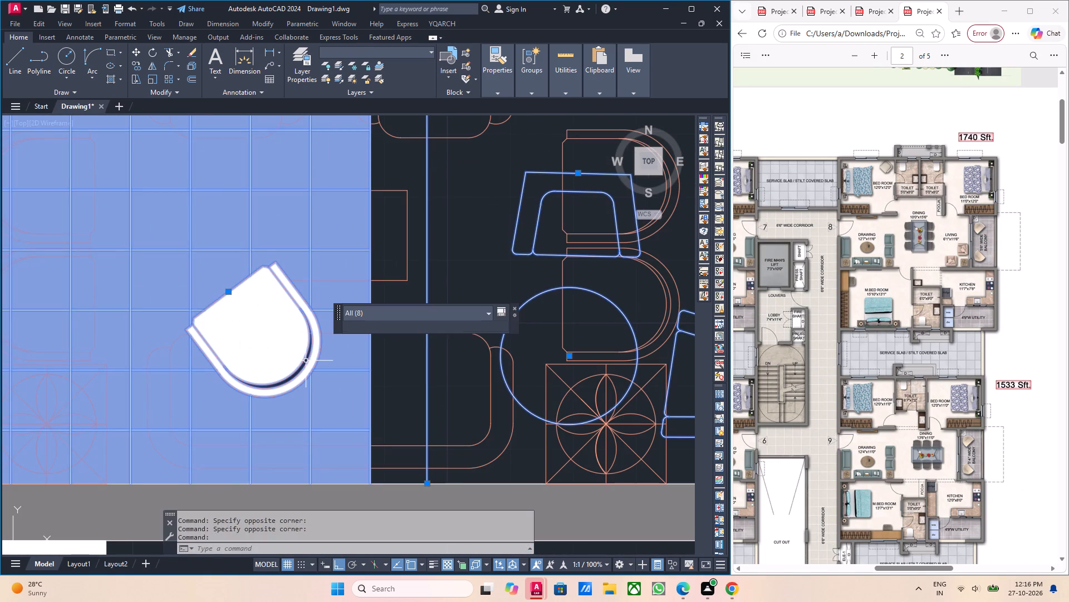
click(306, 372)
scroll(306, 367, down, 3)
scroll(291, 352, up, 2)
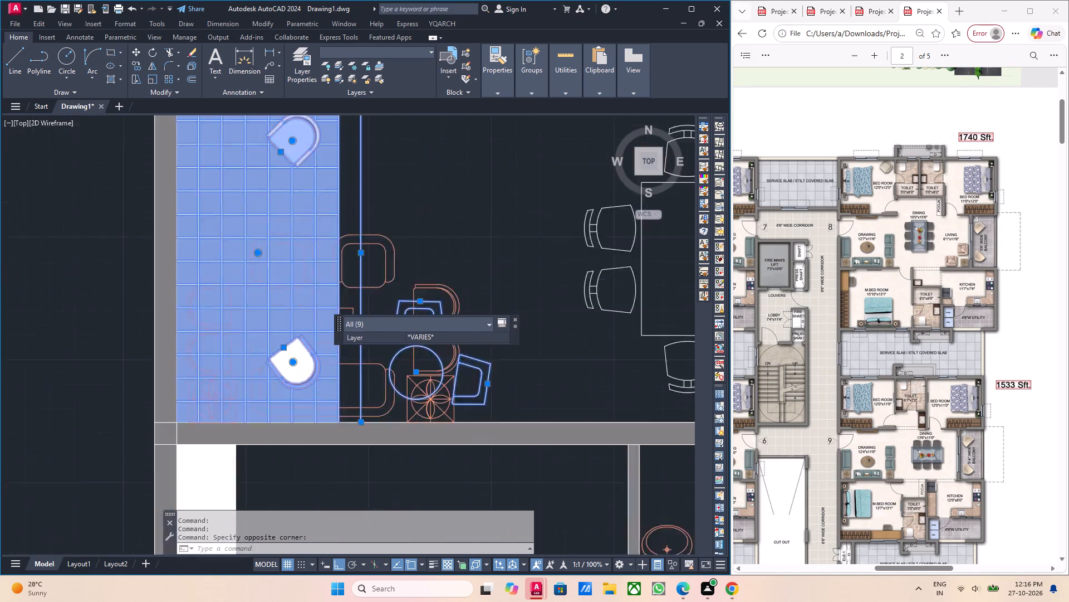
scroll(291, 352, up, 1)
click(305, 358)
scroll(305, 358, down, 3)
middle_drag(341, 371, 206, 364)
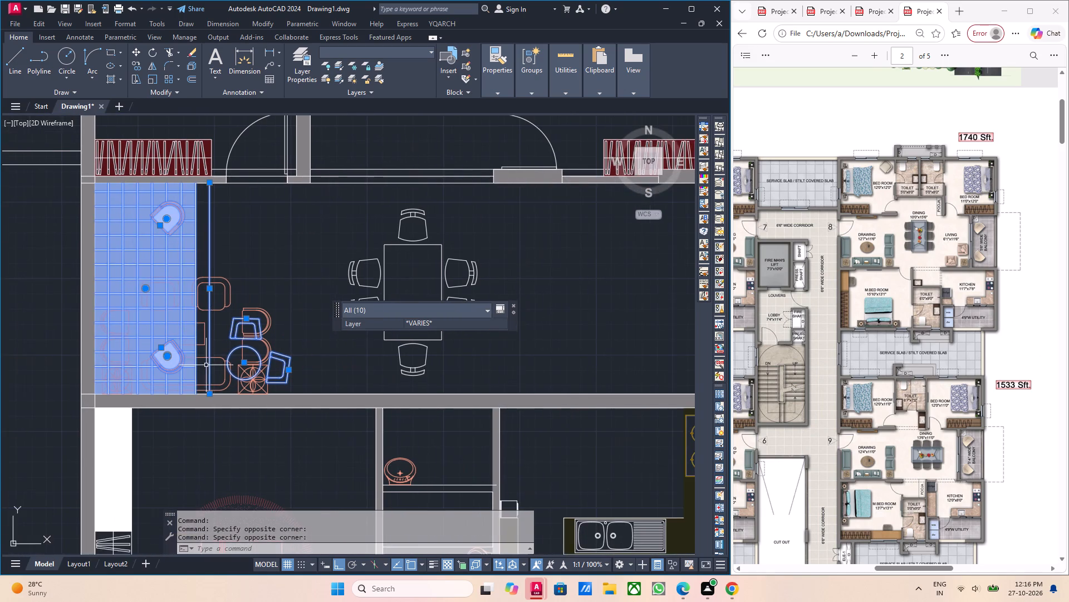
middle_drag(379, 383, 328, 391)
middle_drag(469, 406, 440, 409)
text(mi)
key(Return)
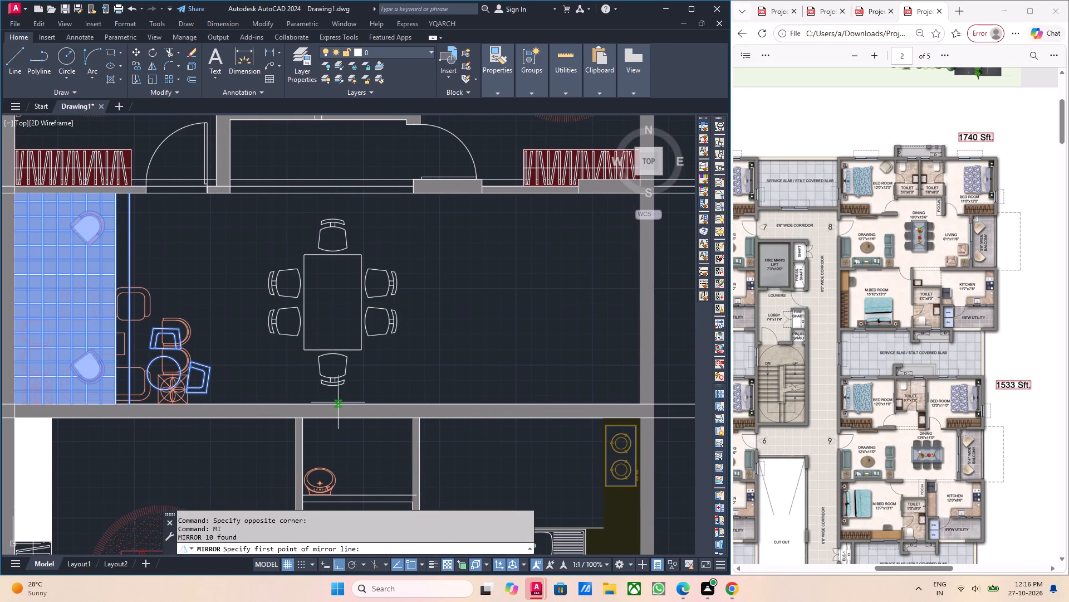
click(326, 404)
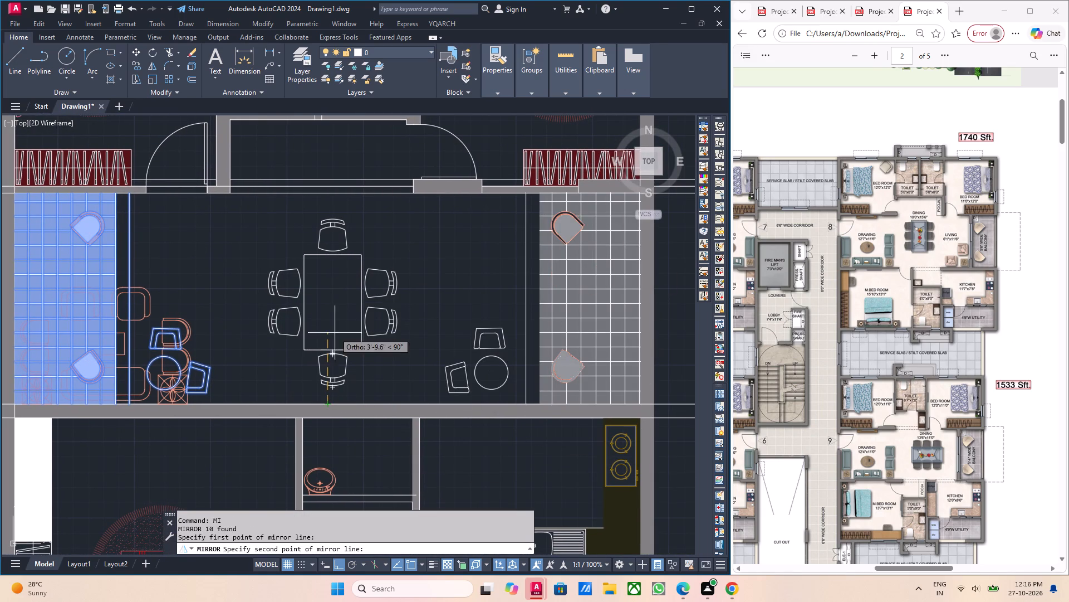
click(337, 152)
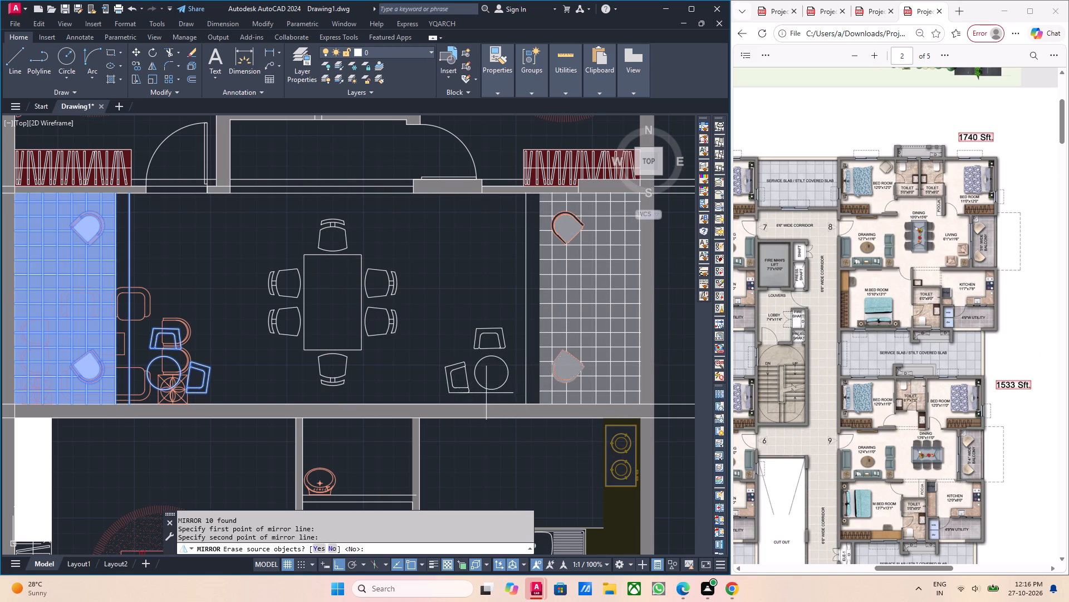
middle_drag(478, 394, 437, 414)
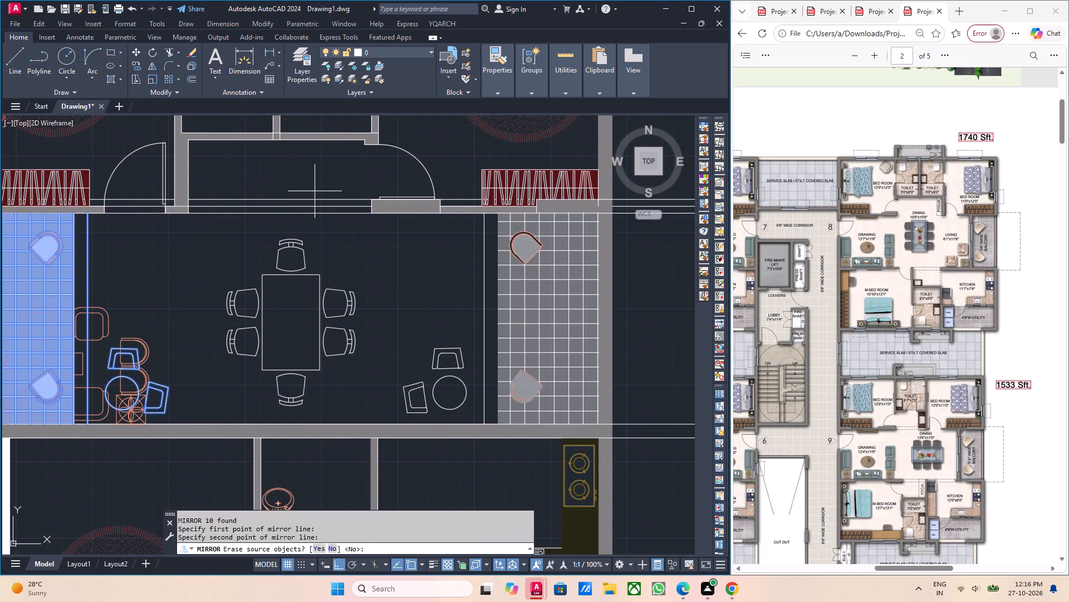
click(315, 191)
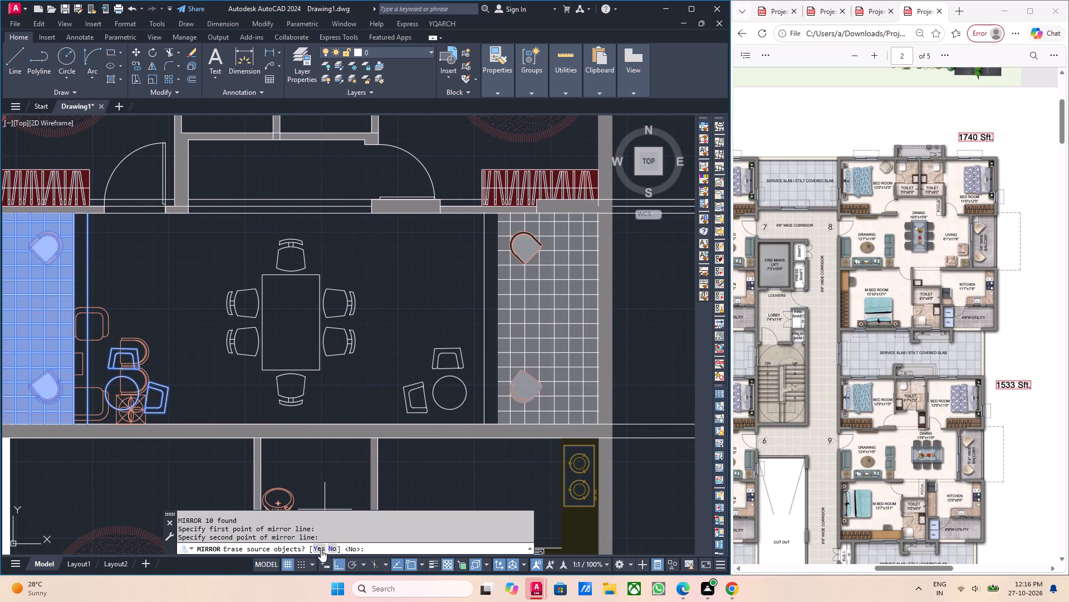
click(318, 550)
Delete the leftover vertical line crossing the copied apartment's drawing-room sofa set.
scroll(294, 520, down, 2)
middle_drag(272, 482, 467, 455)
middle_drag(308, 415, 357, 527)
drag(340, 341, 334, 341)
click(317, 342)
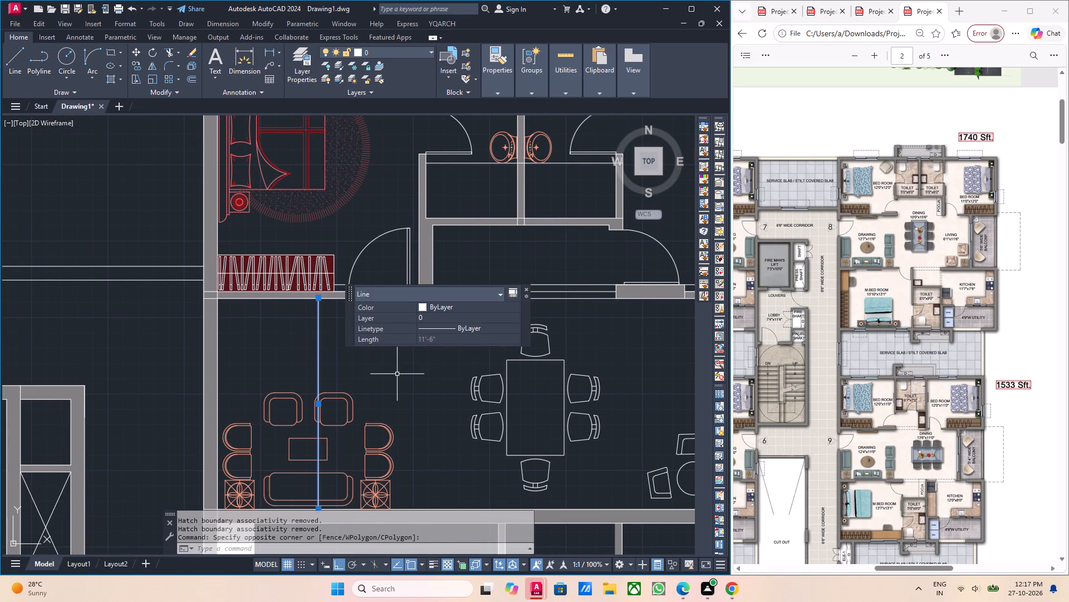
key(Delete)
Compare the copied apartment's rooms and furniture with units 8 and 9 in the reference PDF.
scroll(397, 374, down, 2)
middle_drag(431, 388, 426, 391)
middle_drag(469, 413, 451, 412)
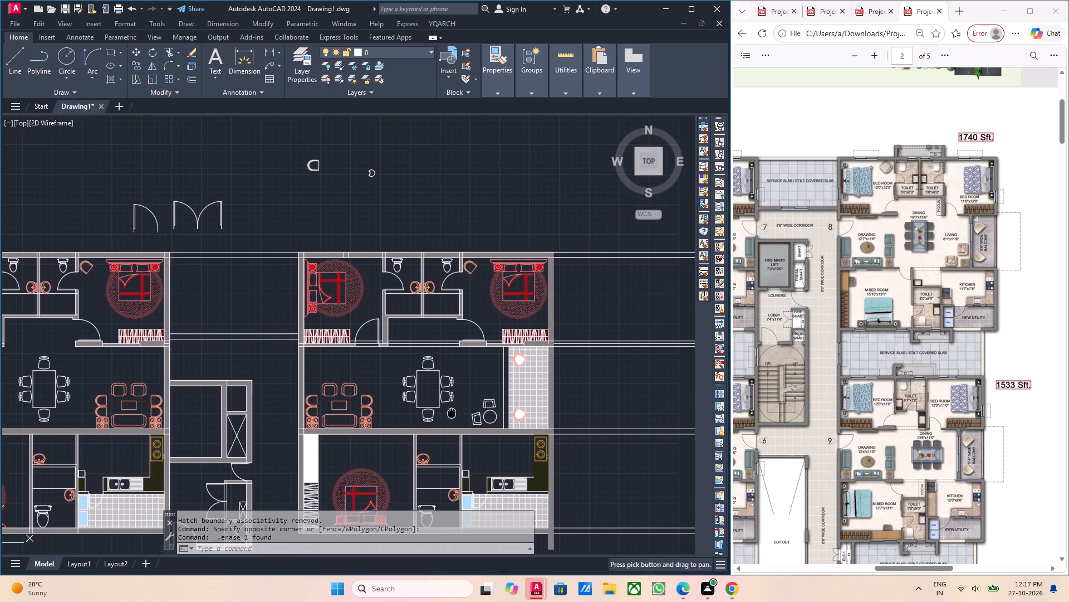
middle_drag(451, 412, 452, 412)
scroll(486, 409, up, 1)
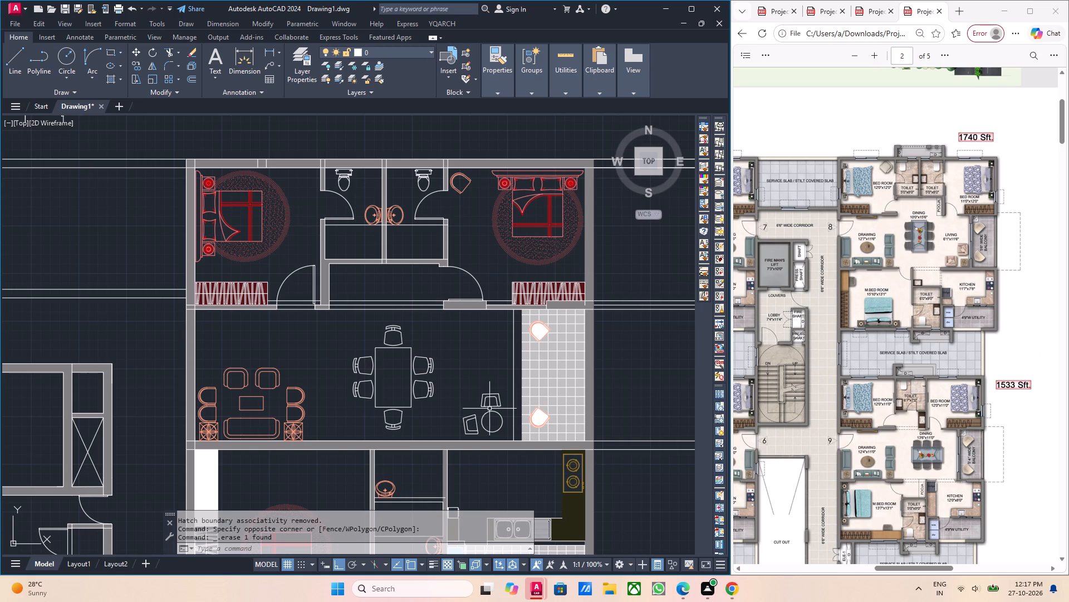
scroll(442, 424, down, 2)
middle_drag(448, 423, 551, 414)
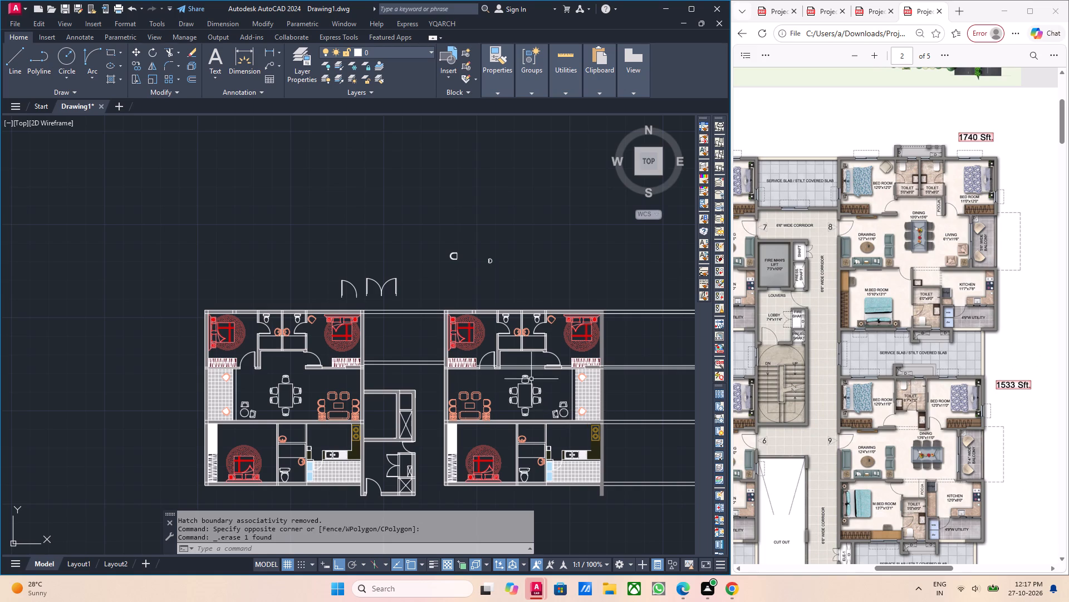
scroll(534, 377, up, 2)
middle_drag(552, 380, 546, 433)
middle_drag(578, 406, 574, 411)
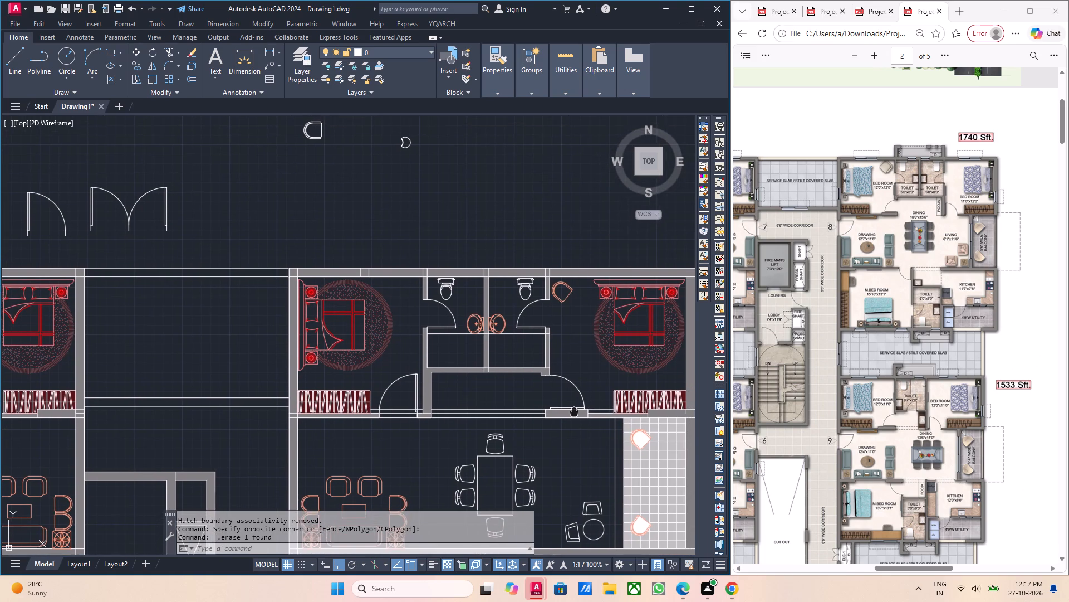
middle_drag(574, 411, 568, 419)
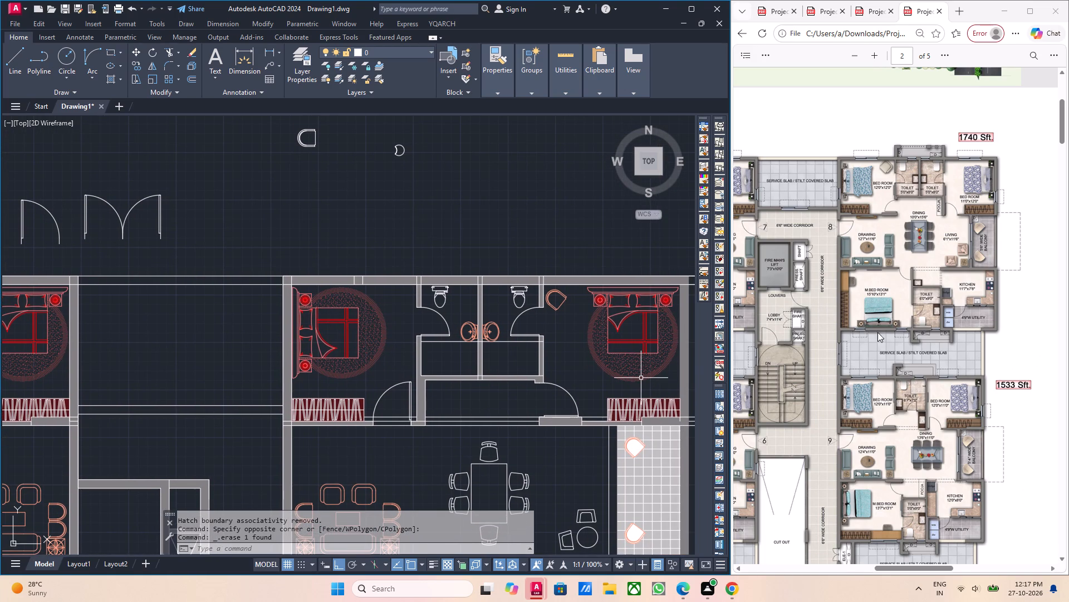
drag(934, 569, 911, 569)
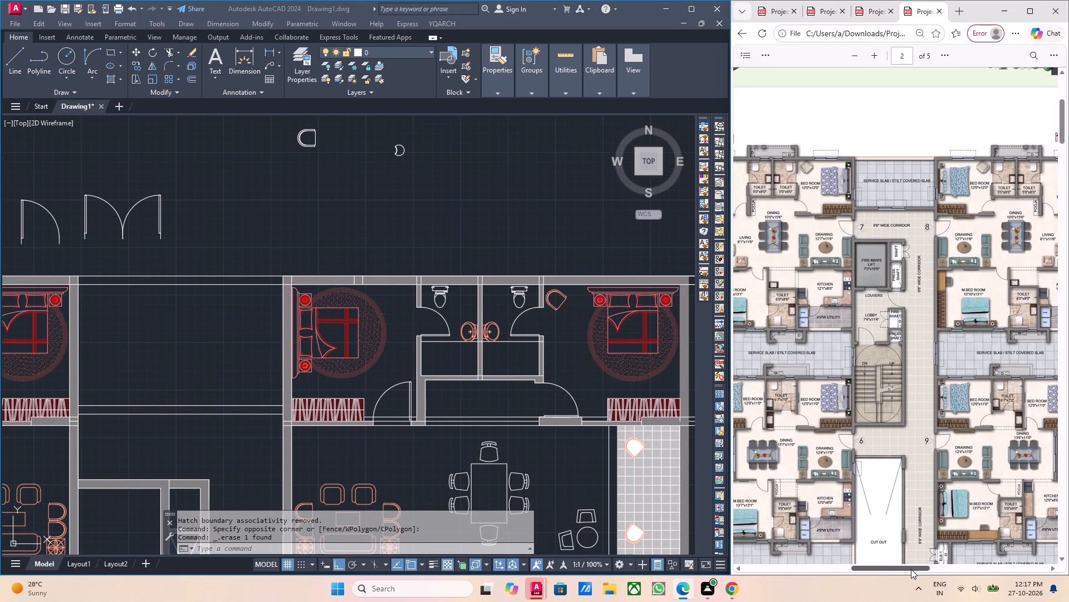
drag(911, 569, 914, 564)
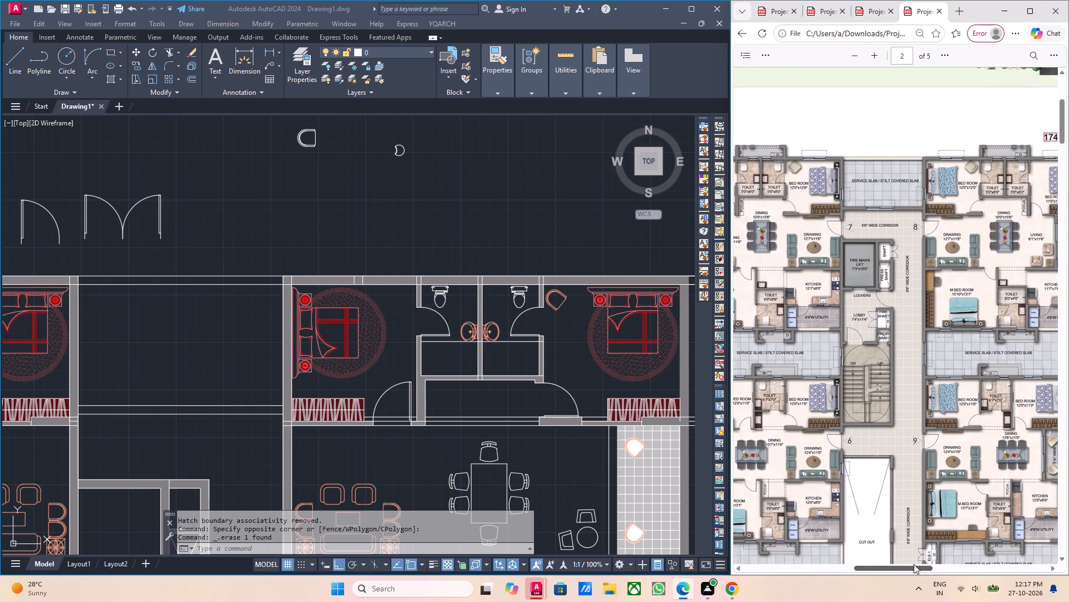
drag(914, 564, 928, 565)
middle_drag(771, 487, 765, 521)
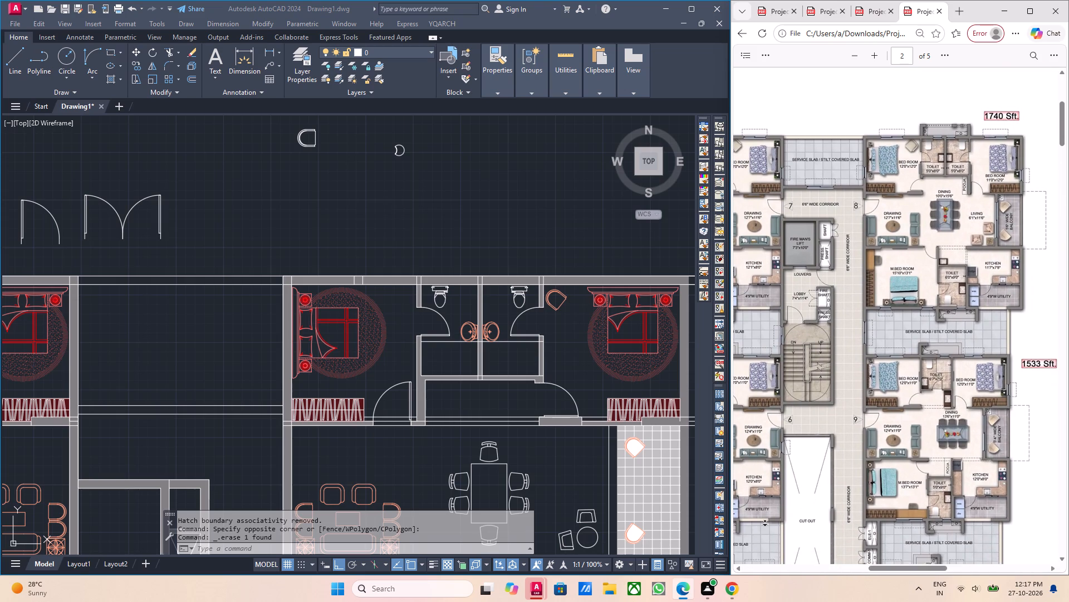
middle_drag(765, 521, 765, 522)
scroll(664, 371, up, 2)
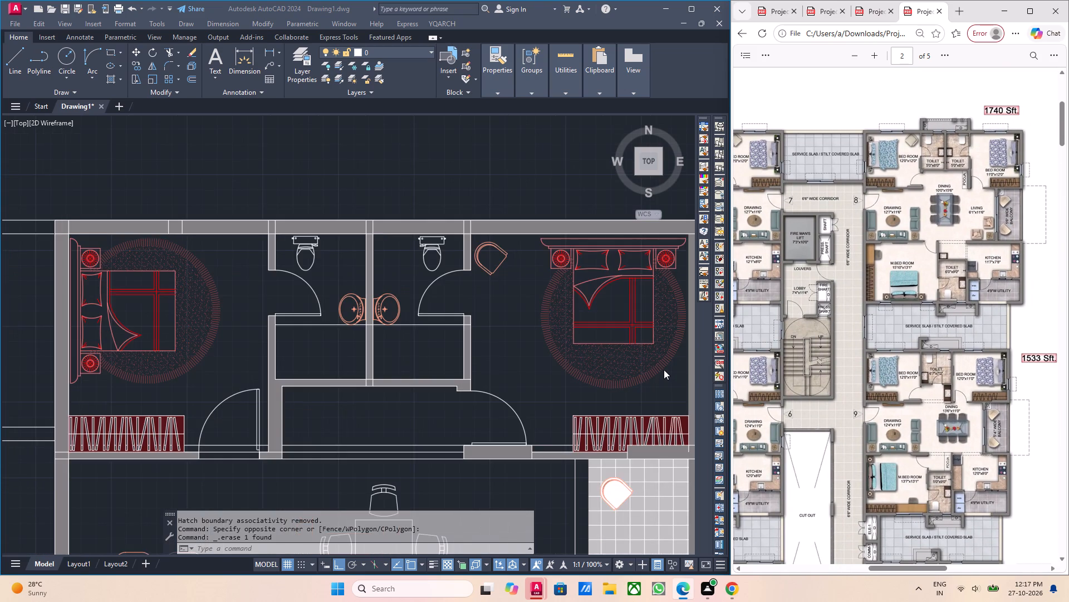
scroll(664, 370, down, 1)
middle_drag(662, 376, 619, 438)
scroll(610, 390, down, 3)
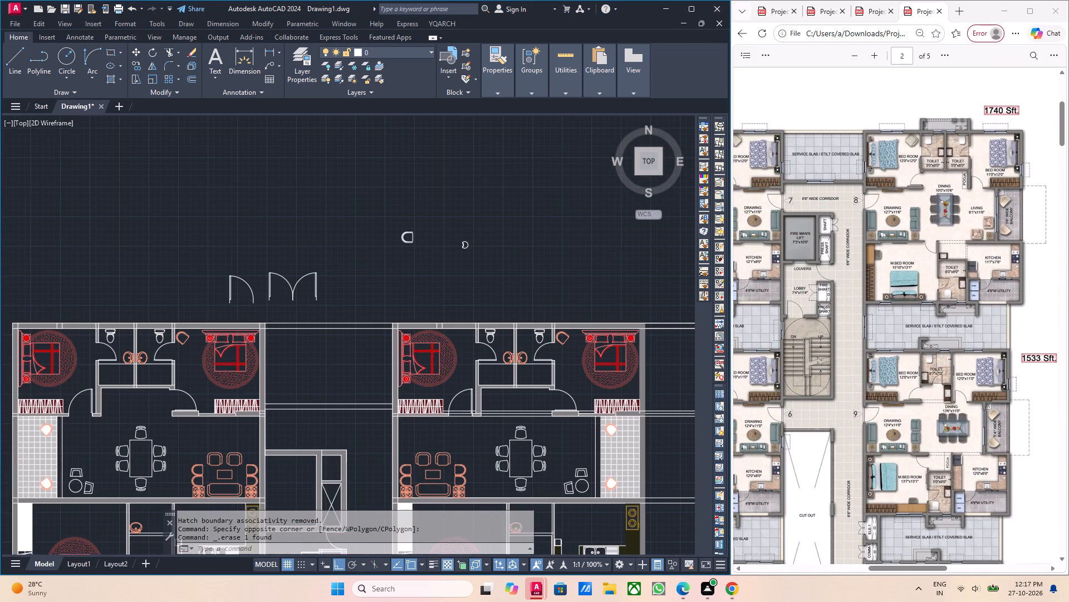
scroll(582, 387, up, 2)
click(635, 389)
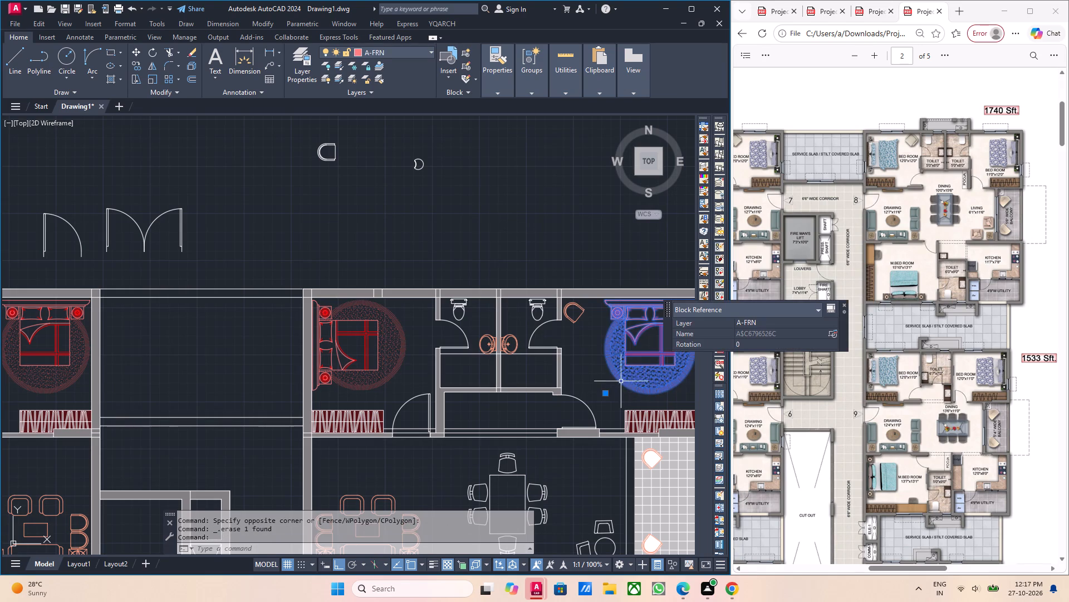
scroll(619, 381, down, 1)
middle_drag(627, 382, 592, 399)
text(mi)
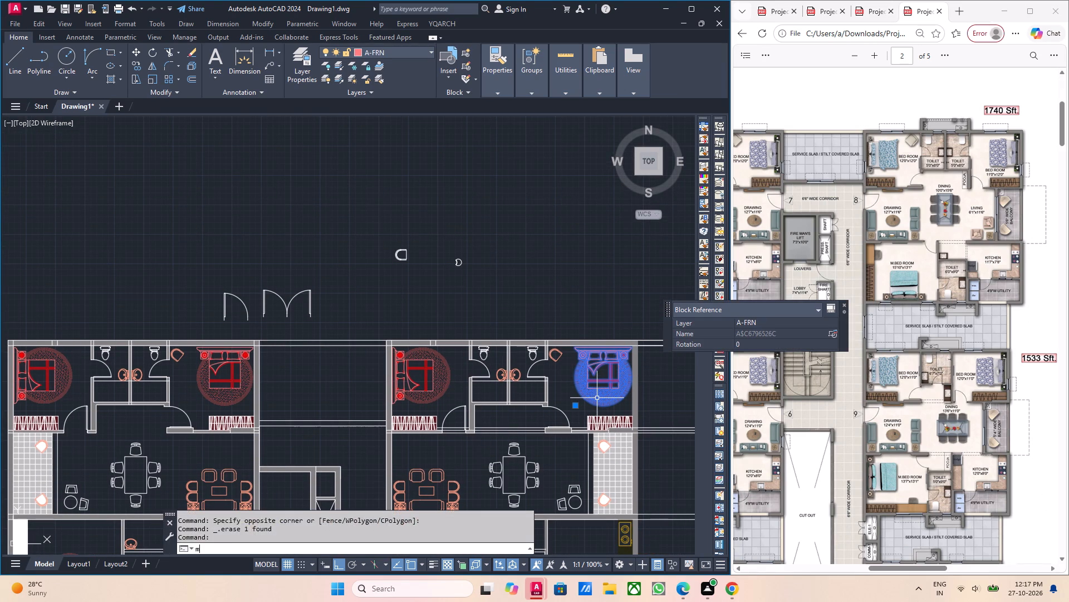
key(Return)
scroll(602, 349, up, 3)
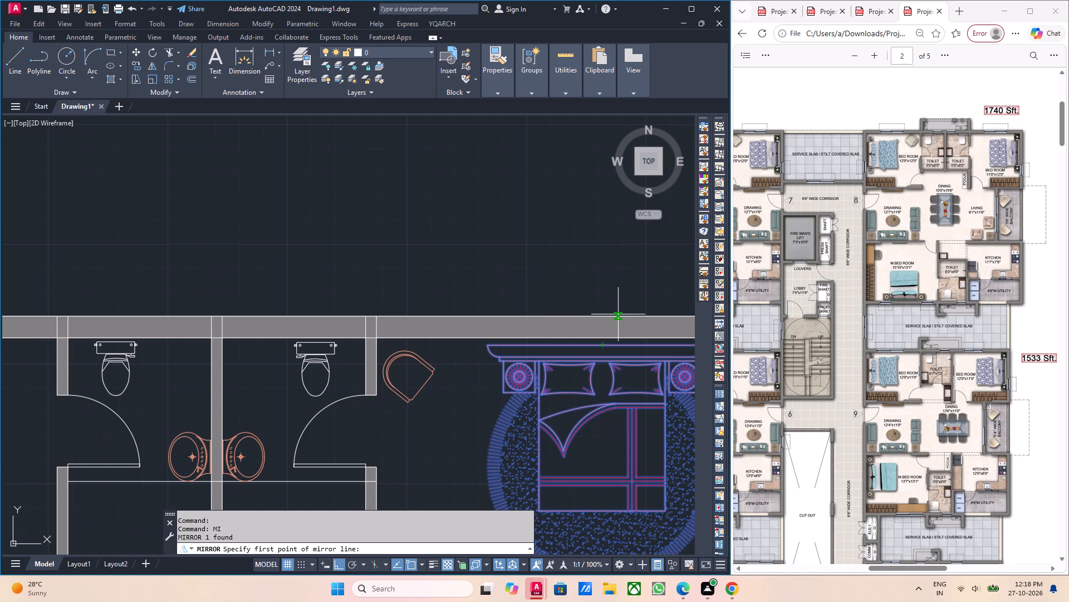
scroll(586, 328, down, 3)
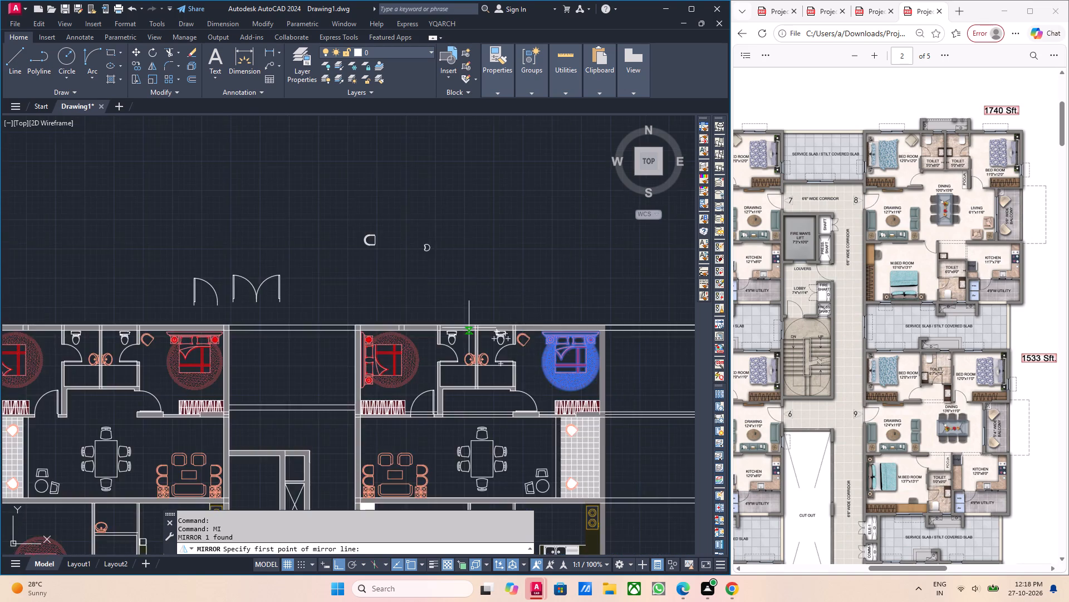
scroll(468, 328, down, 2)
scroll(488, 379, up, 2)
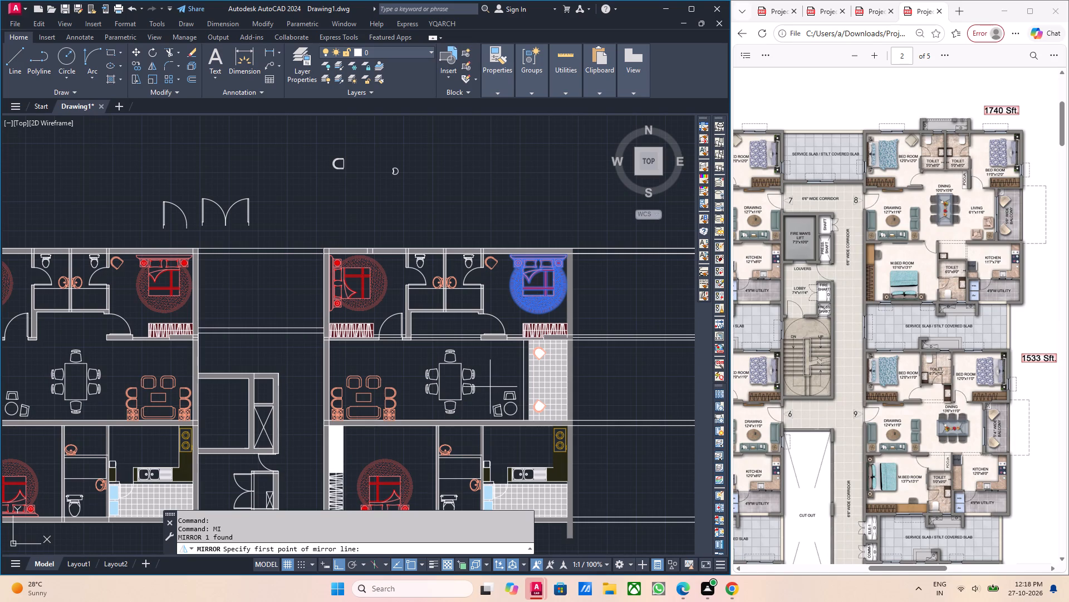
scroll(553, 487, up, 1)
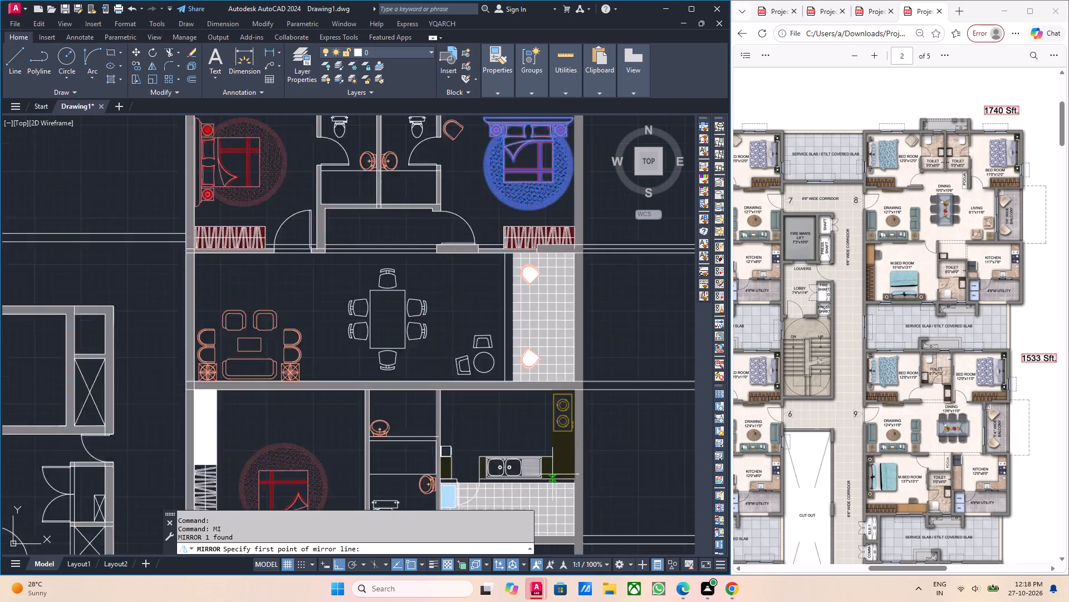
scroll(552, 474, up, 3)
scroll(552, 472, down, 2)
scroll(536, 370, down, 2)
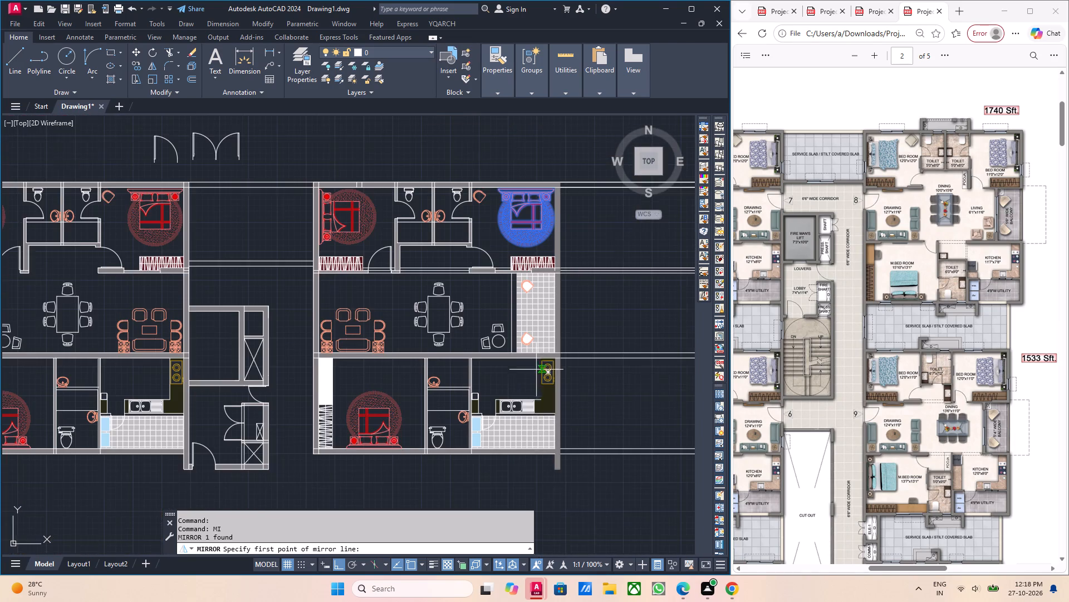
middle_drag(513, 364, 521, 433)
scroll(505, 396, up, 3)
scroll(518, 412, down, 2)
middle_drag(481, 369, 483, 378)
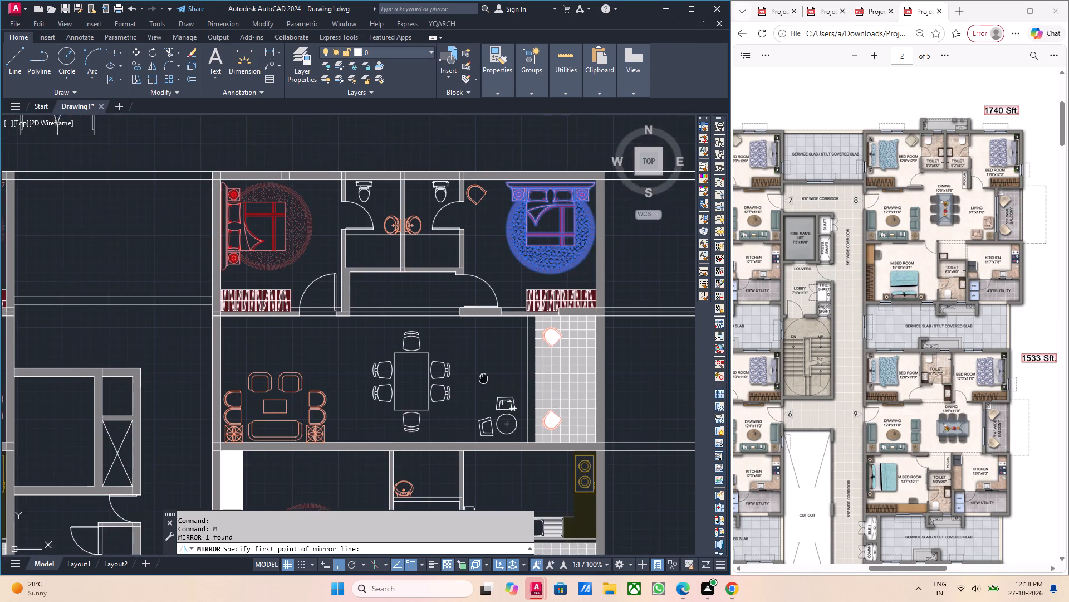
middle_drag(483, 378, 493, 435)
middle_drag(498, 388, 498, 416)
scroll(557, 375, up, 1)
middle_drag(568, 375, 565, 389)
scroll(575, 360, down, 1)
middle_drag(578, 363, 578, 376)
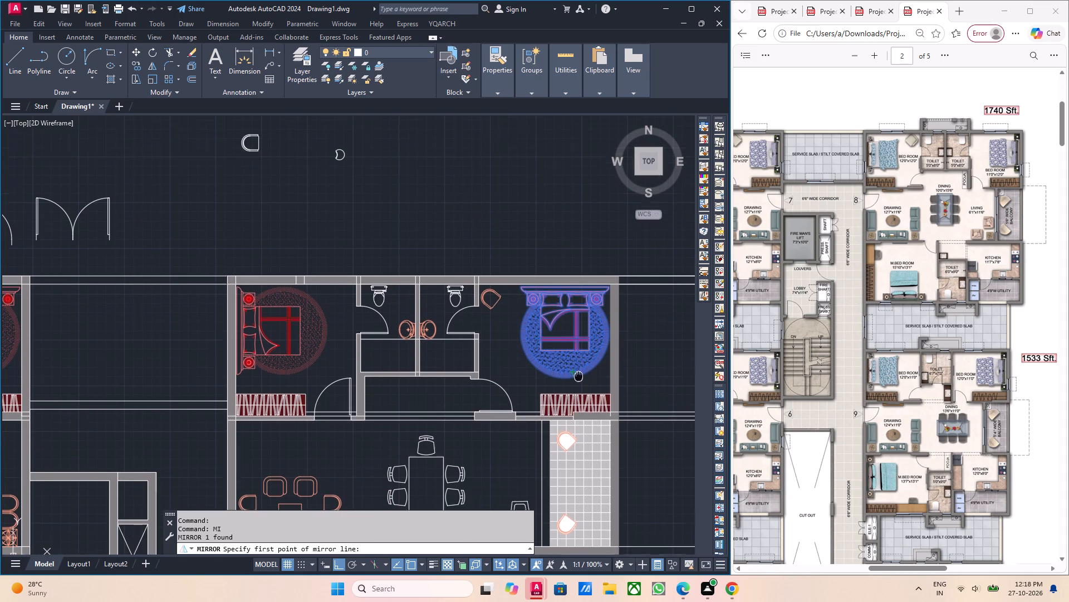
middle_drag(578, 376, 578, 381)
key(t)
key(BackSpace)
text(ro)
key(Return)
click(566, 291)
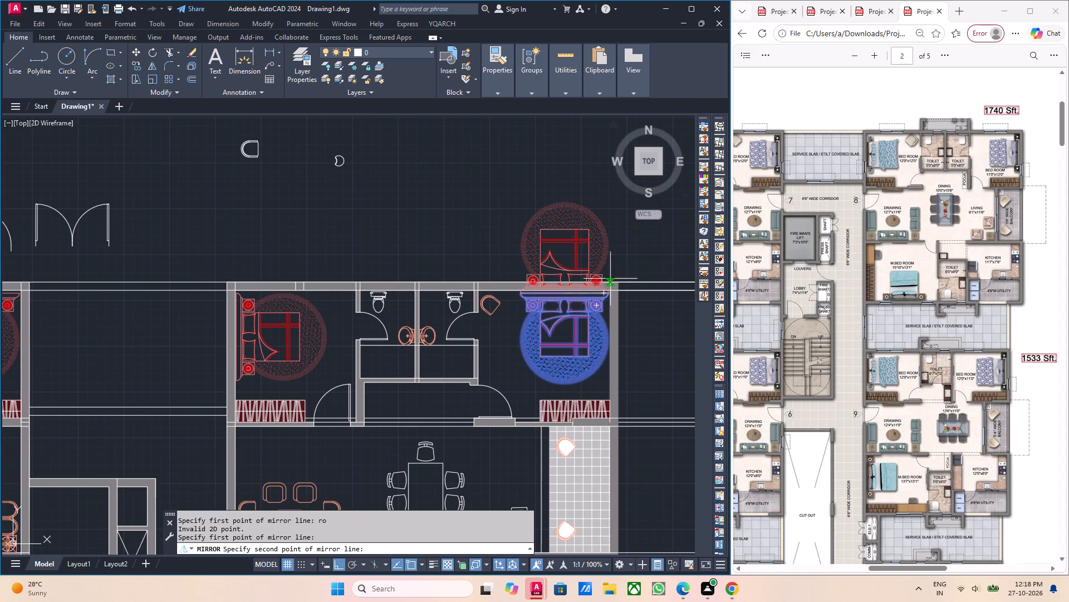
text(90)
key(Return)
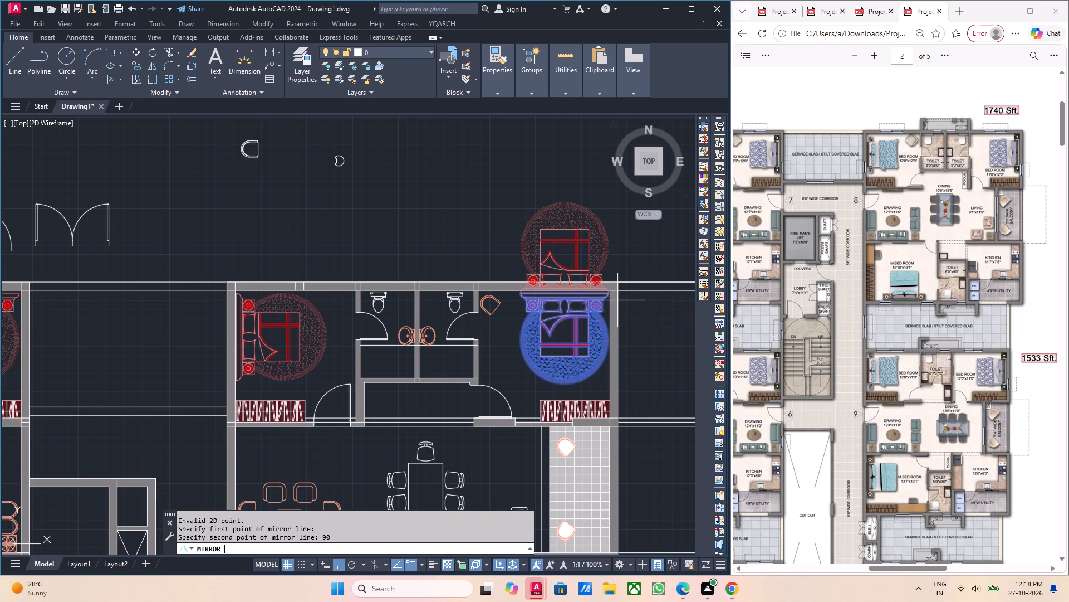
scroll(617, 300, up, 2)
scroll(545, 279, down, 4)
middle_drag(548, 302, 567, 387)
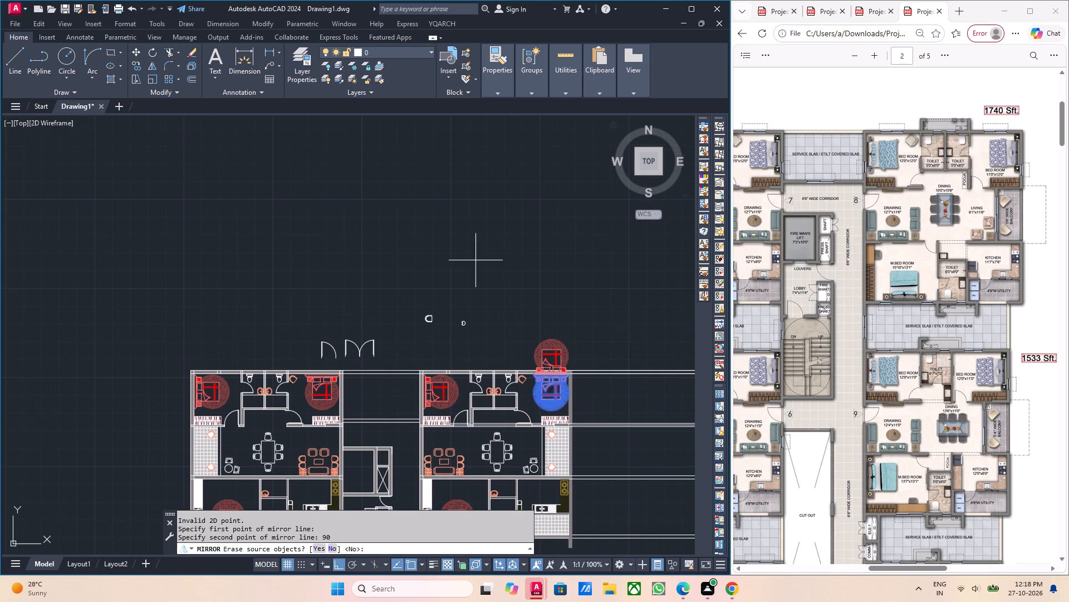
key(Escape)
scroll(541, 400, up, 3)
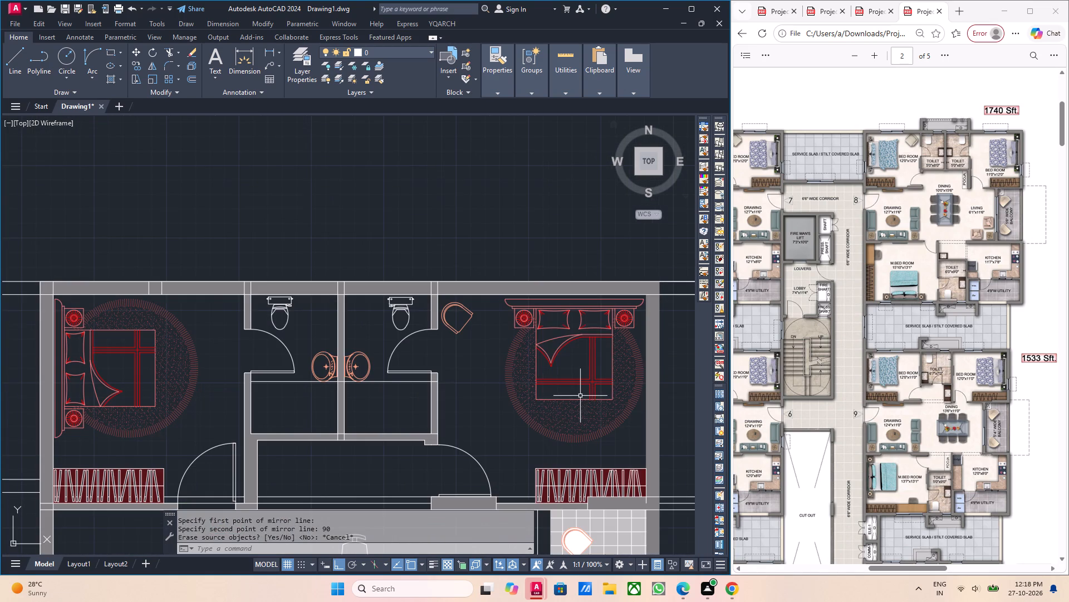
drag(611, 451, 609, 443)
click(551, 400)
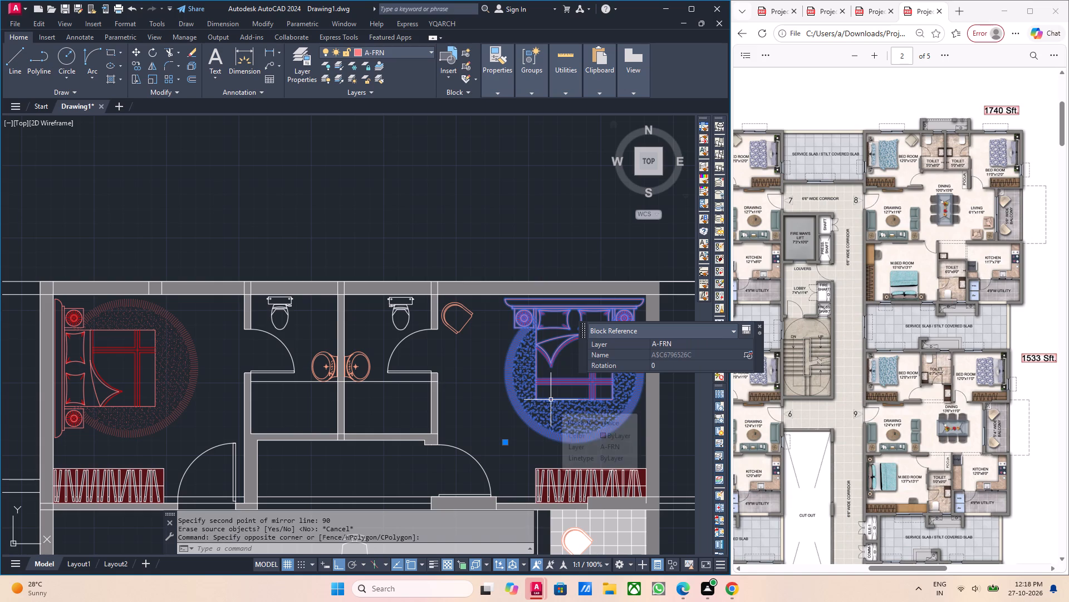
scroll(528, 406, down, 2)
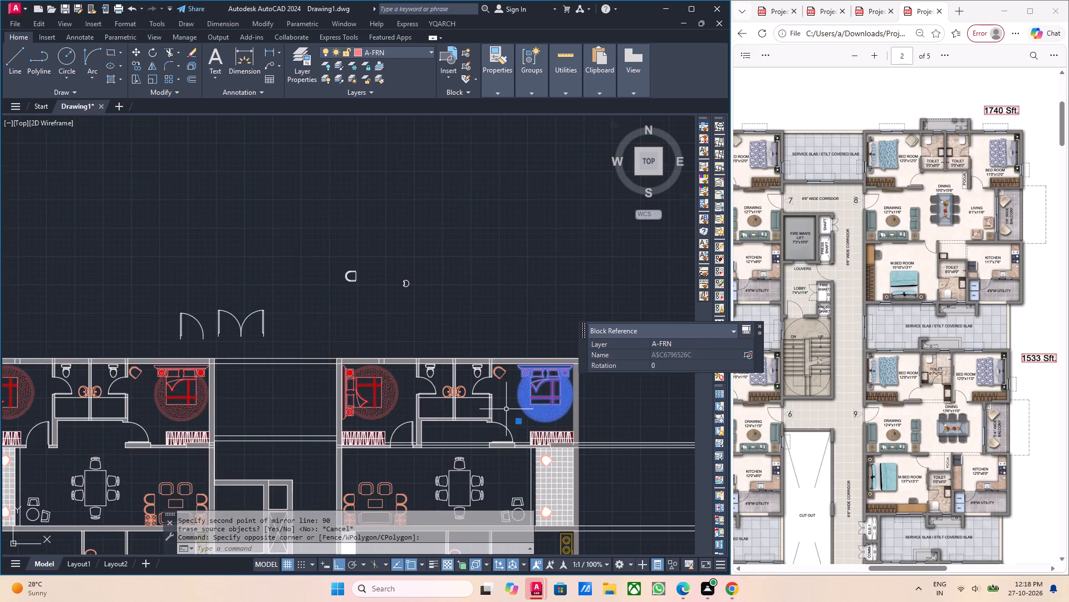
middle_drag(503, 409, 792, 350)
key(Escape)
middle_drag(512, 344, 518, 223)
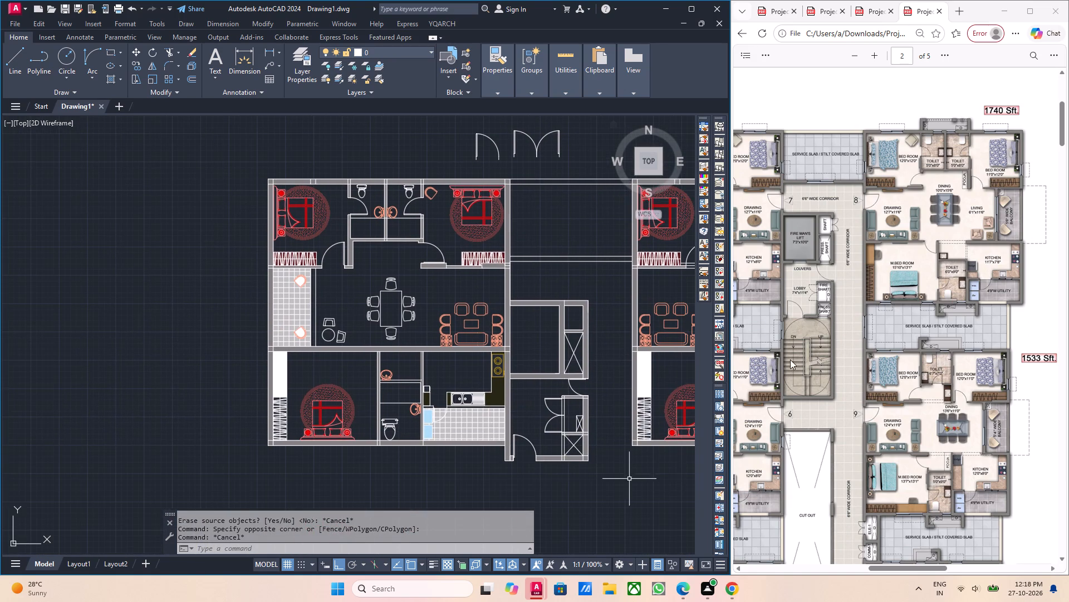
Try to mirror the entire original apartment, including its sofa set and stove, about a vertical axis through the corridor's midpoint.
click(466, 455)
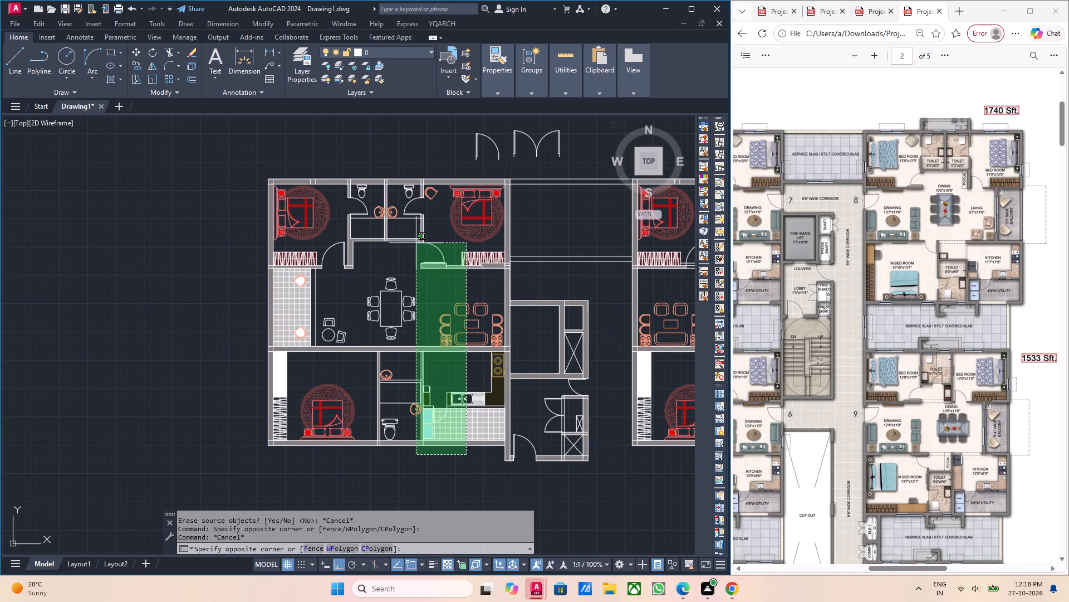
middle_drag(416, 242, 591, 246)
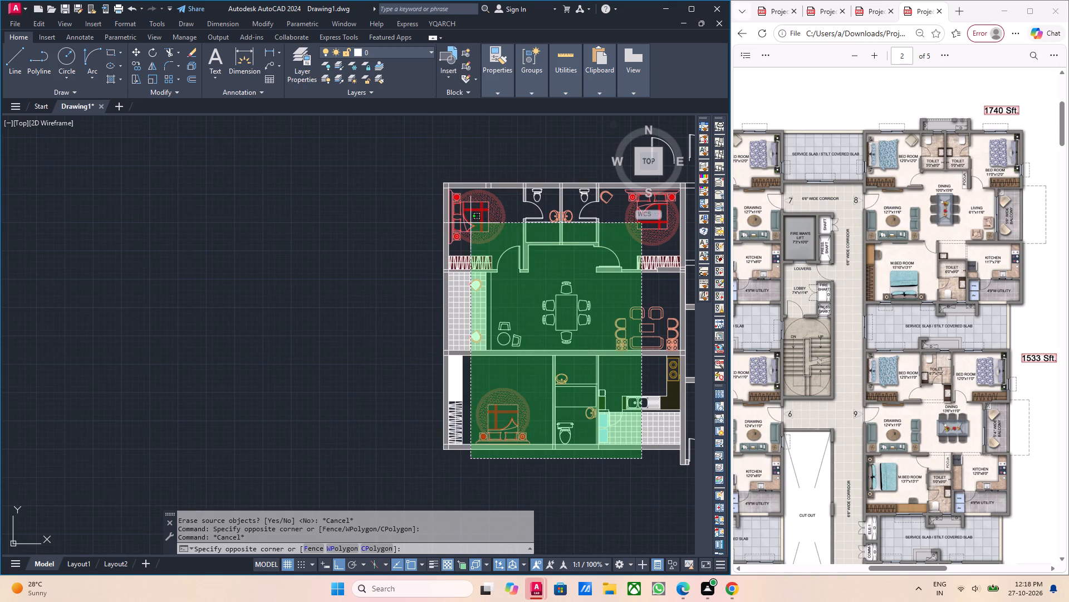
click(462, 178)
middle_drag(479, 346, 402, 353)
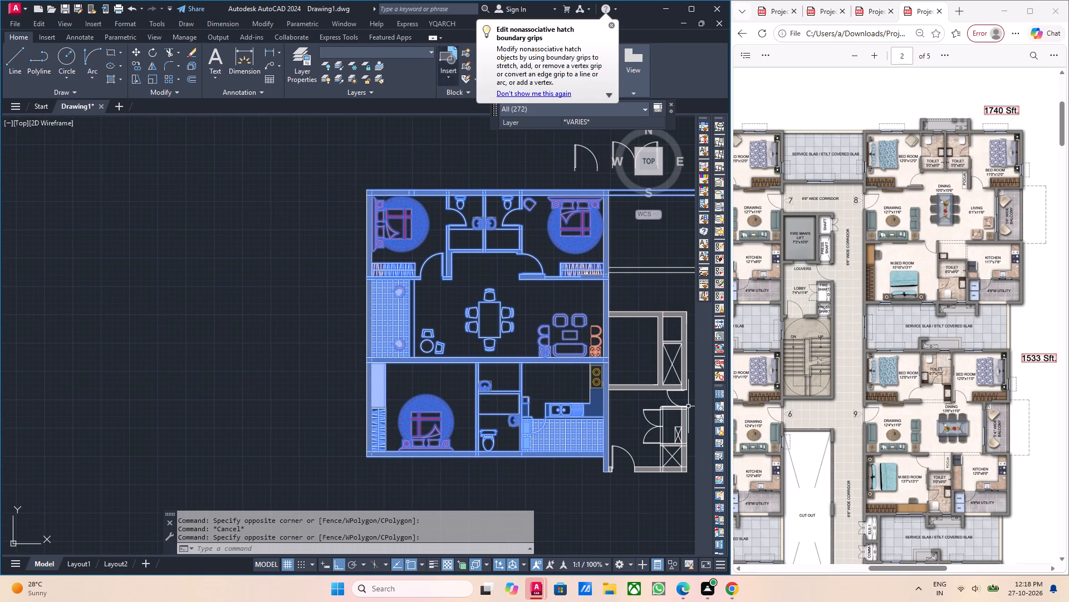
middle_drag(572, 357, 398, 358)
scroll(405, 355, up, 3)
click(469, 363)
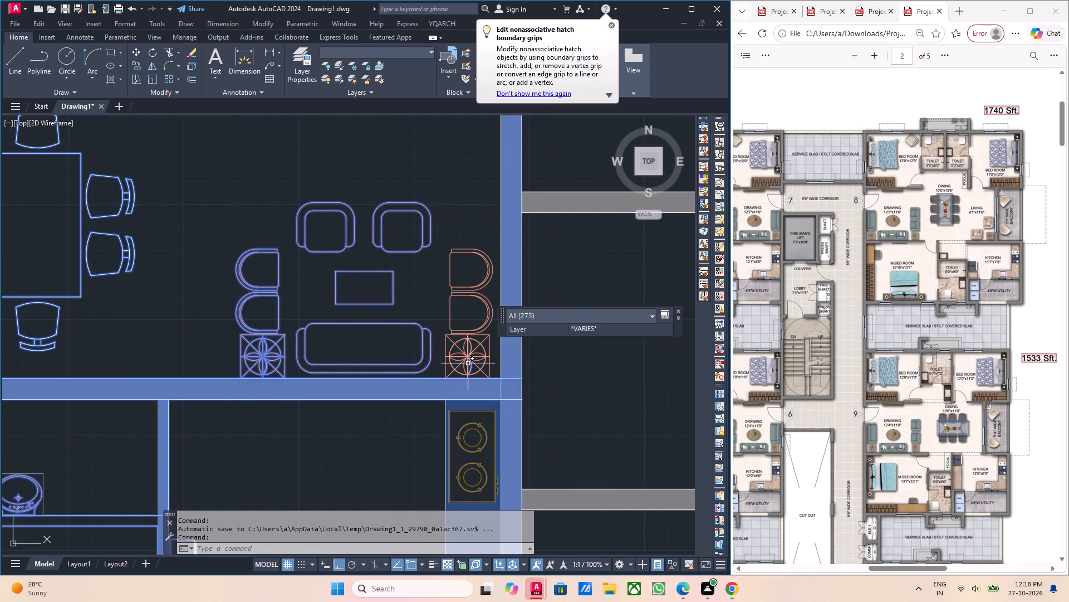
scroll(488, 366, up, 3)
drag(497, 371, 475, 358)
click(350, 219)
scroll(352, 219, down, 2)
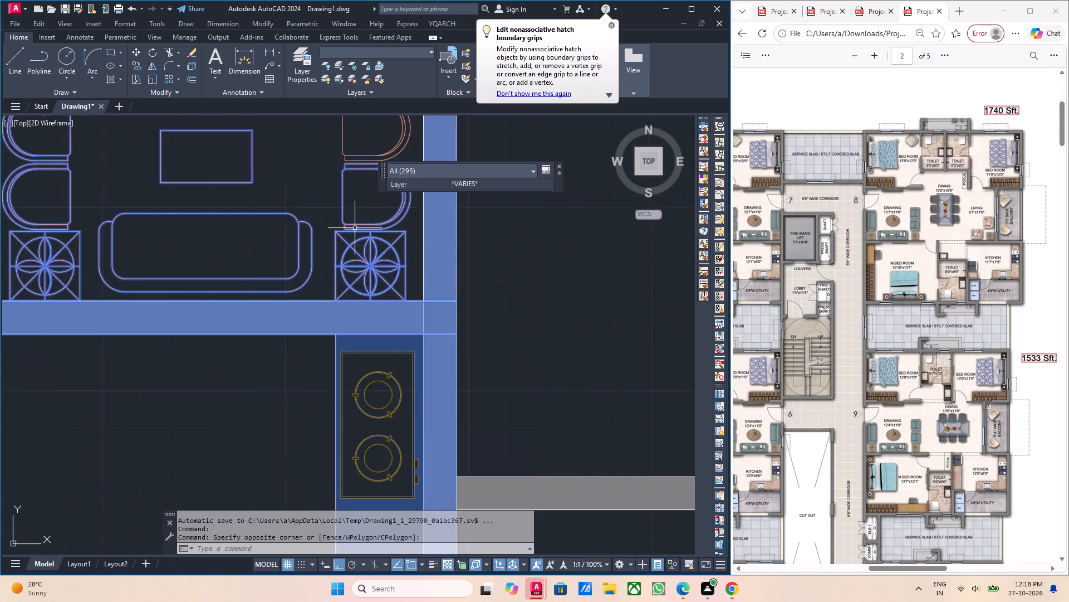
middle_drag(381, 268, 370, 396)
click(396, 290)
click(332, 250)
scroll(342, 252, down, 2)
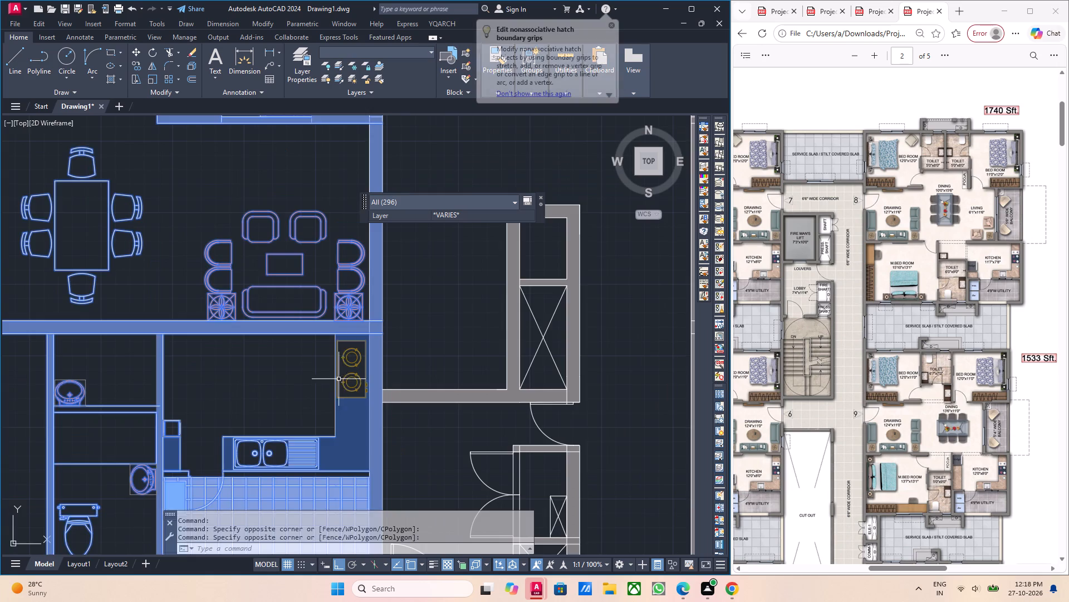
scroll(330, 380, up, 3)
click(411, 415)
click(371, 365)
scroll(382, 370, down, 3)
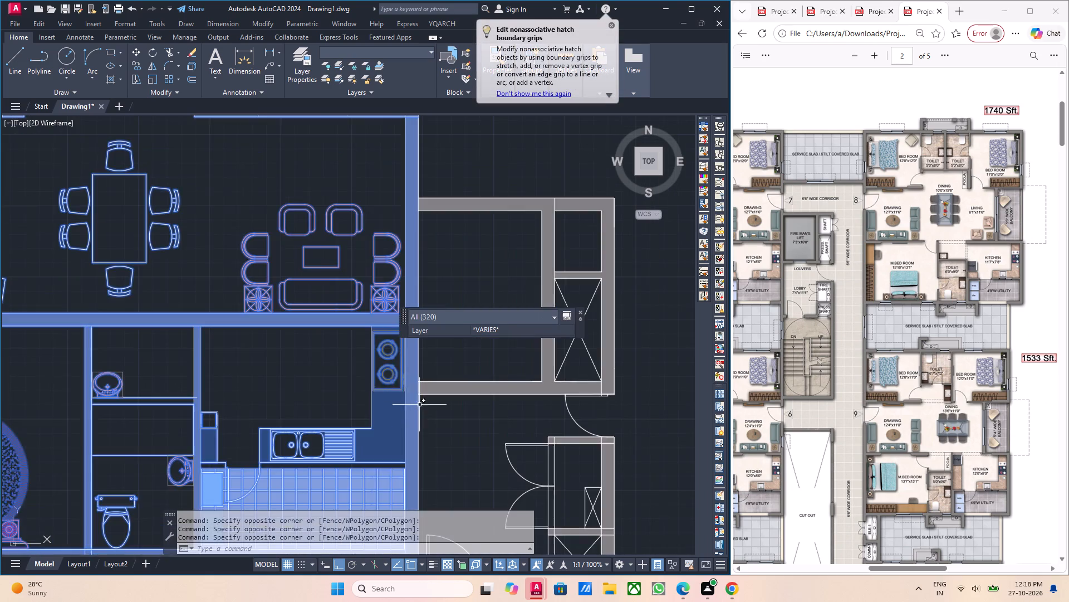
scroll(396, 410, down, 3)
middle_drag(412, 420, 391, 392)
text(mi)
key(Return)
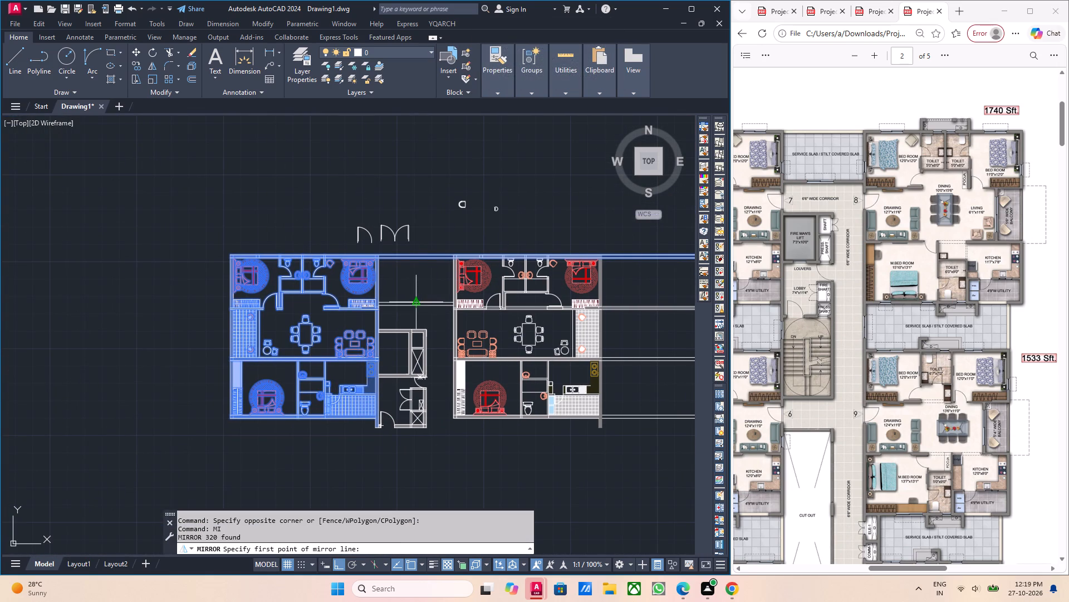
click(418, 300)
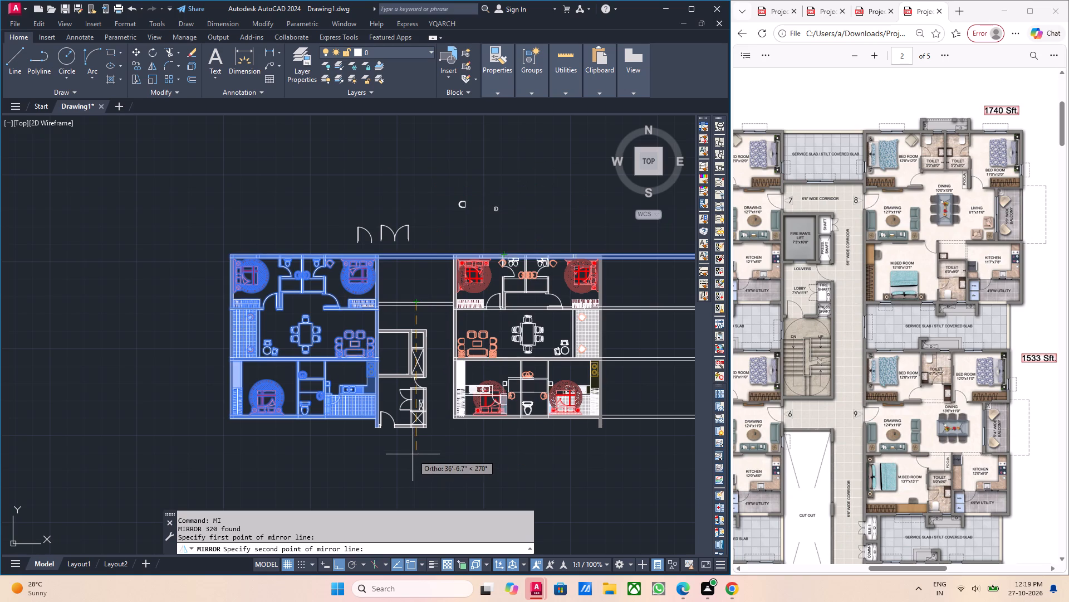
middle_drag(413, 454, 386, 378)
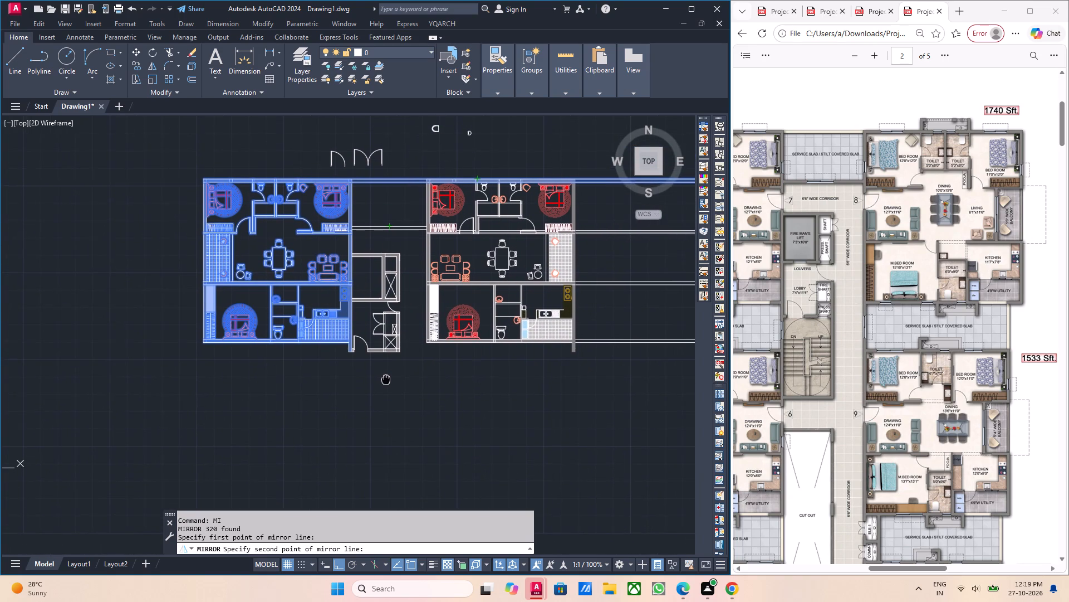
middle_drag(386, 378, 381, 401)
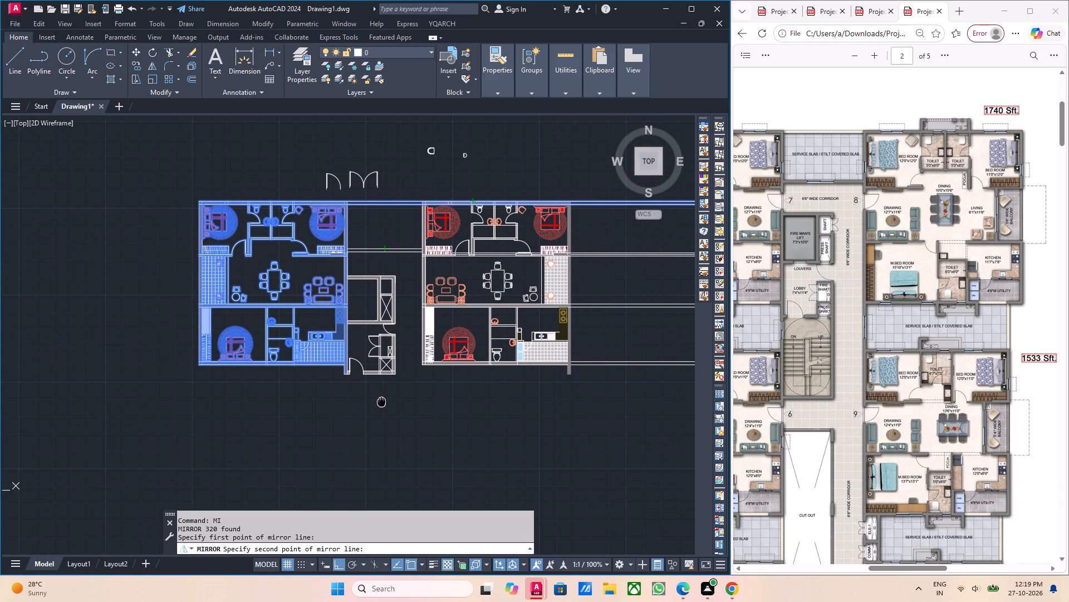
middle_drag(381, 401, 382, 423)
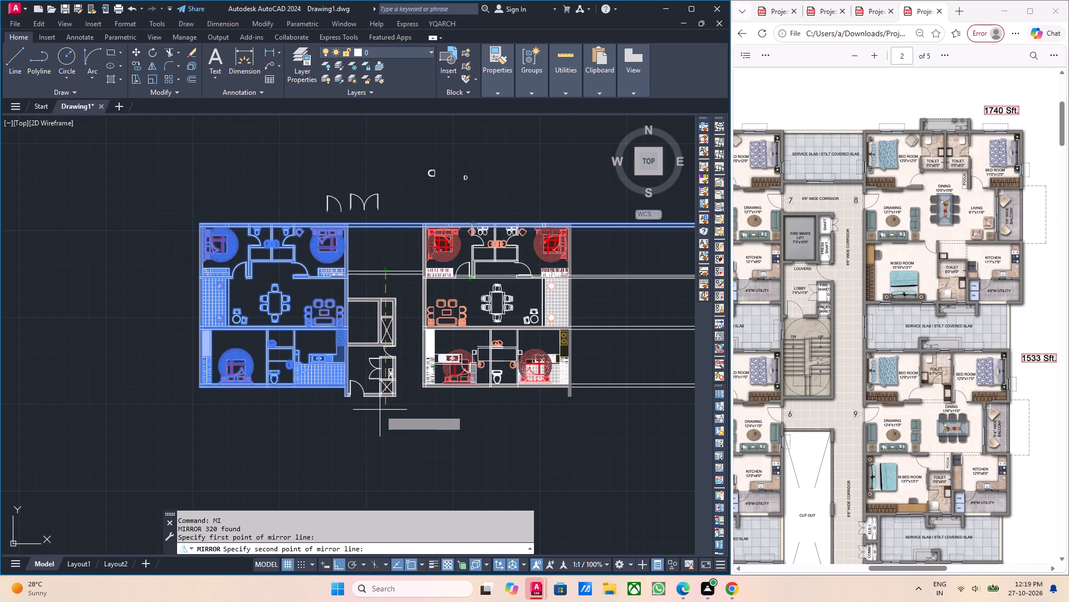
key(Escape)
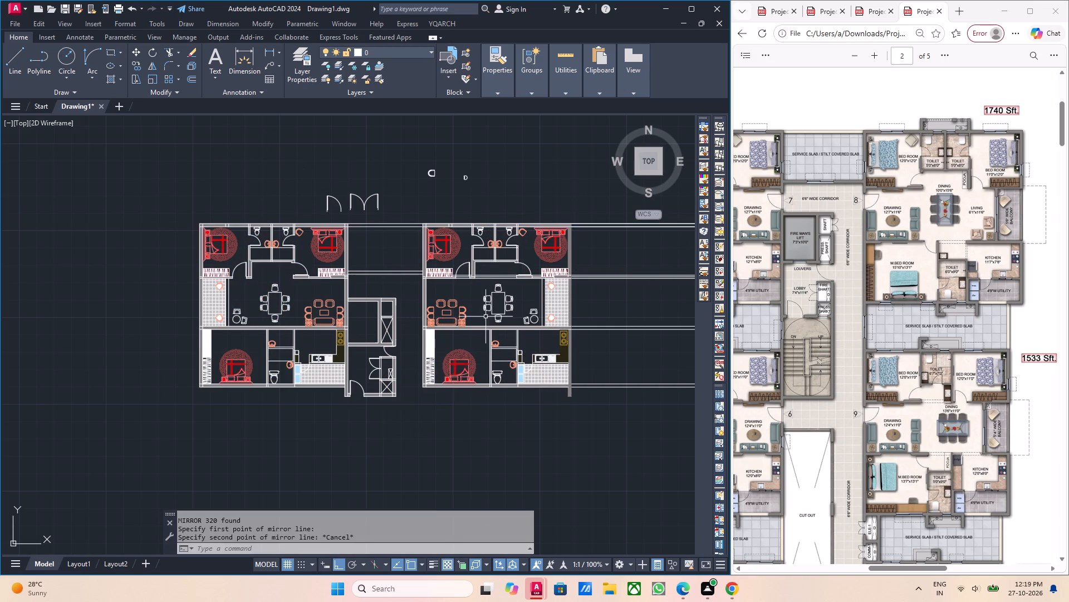
Rotate the bed in the copied apartment's north-east bedroom by 90° about the middle of its headboard.
middle_drag(494, 324, 459, 387)
middle_drag(496, 338, 466, 345)
middle_drag(486, 337, 450, 347)
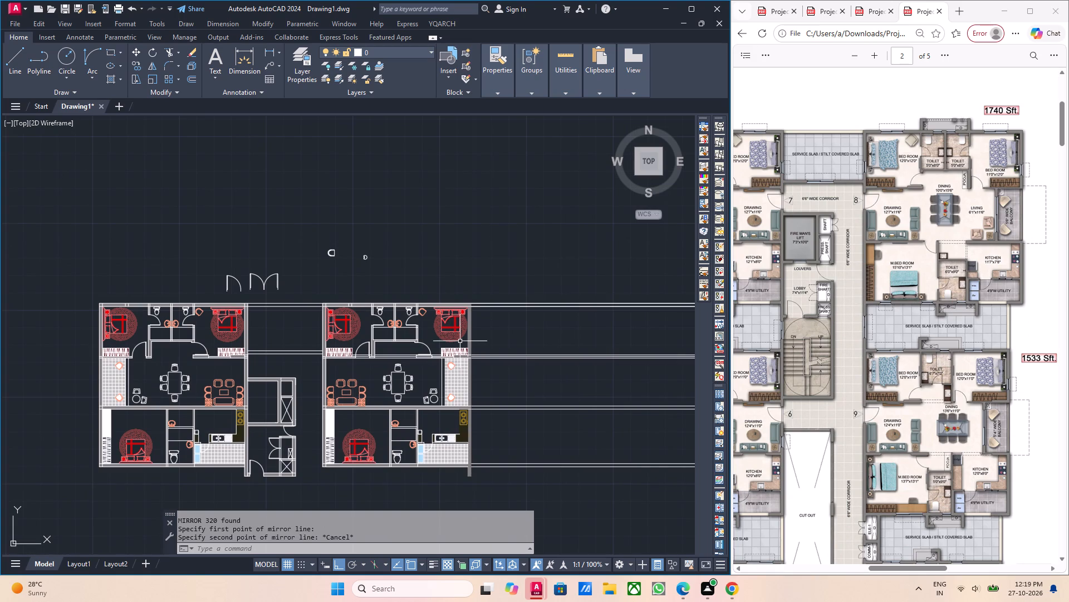
scroll(457, 334, up, 4)
drag(482, 372, 446, 365)
click(362, 325)
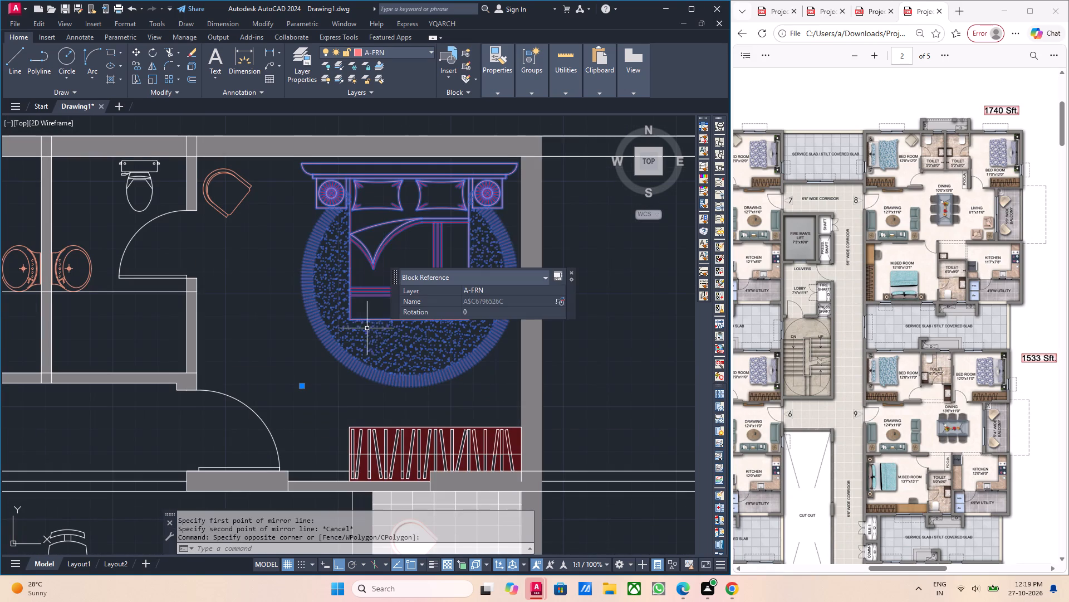
middle_drag(398, 342, 372, 377)
key(t)
key(BackSpace)
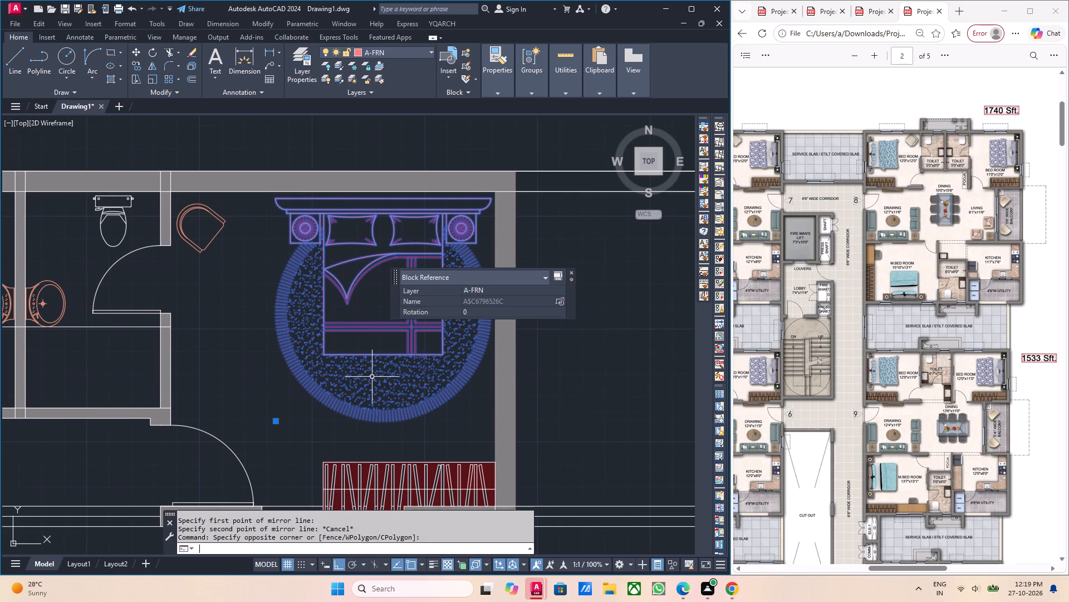
text(ro)
key(Return)
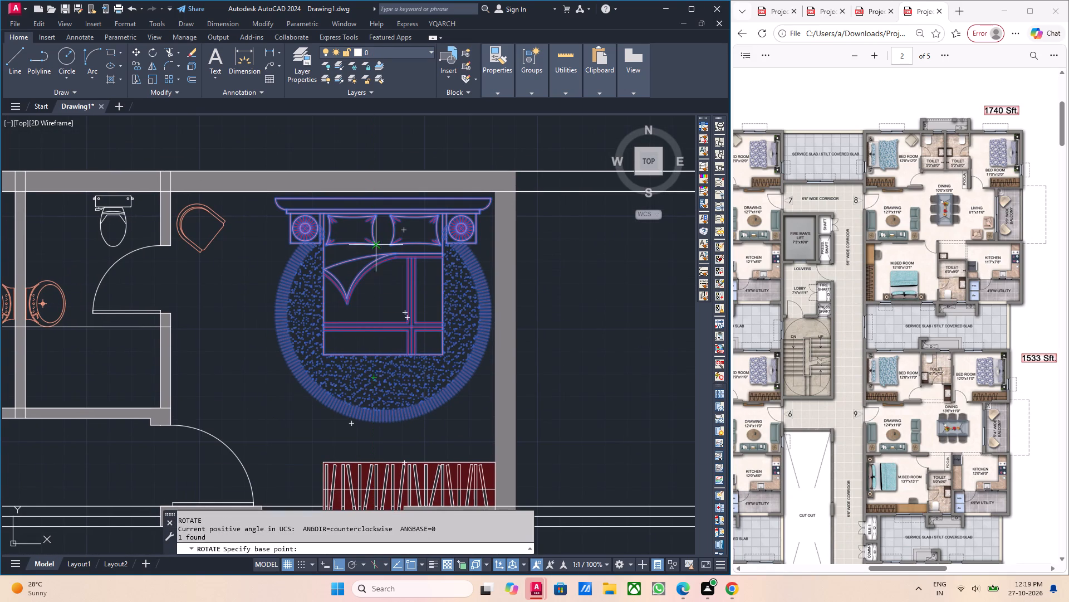
click(387, 203)
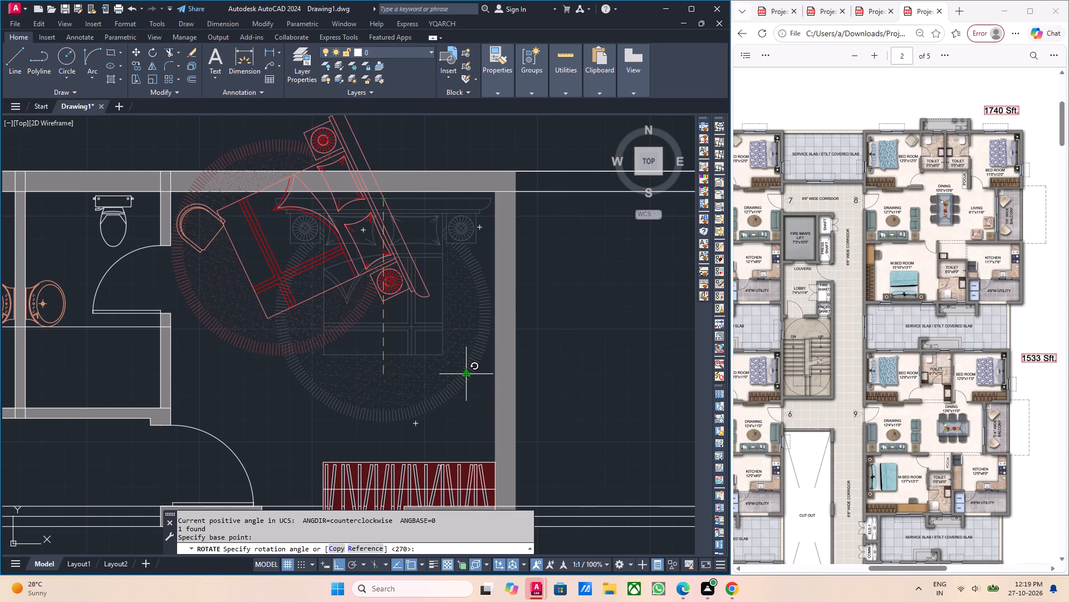
key(9)
key(0)
key(Return)
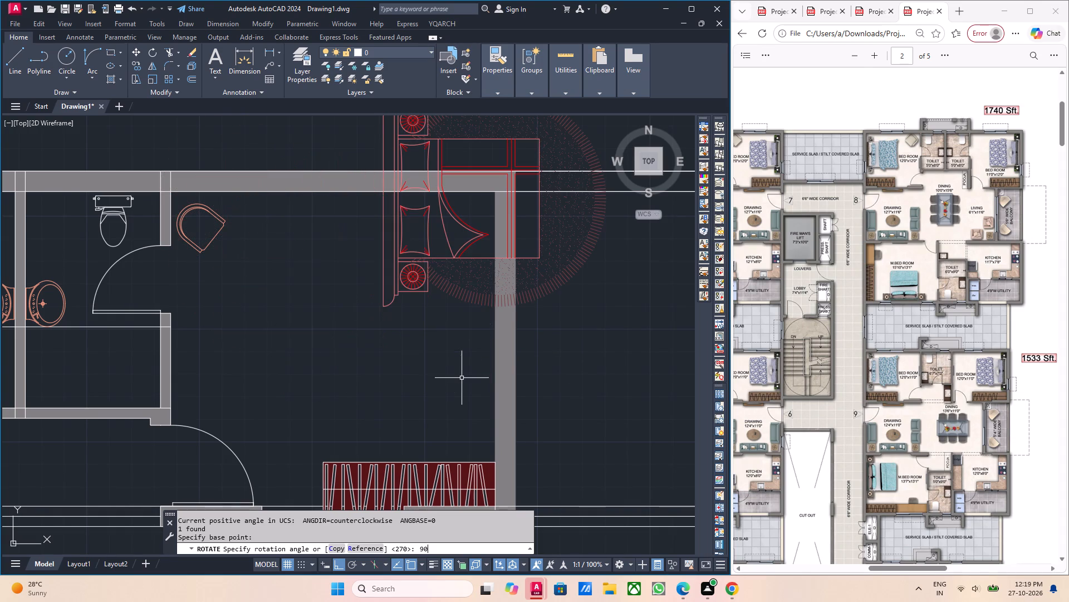
Mirror the rotated bed about a vertical axis beside its headboard, erasing the source, so the headboard faces the east wall.
middle_drag(410, 372, 405, 424)
drag(403, 381, 395, 365)
click(357, 332)
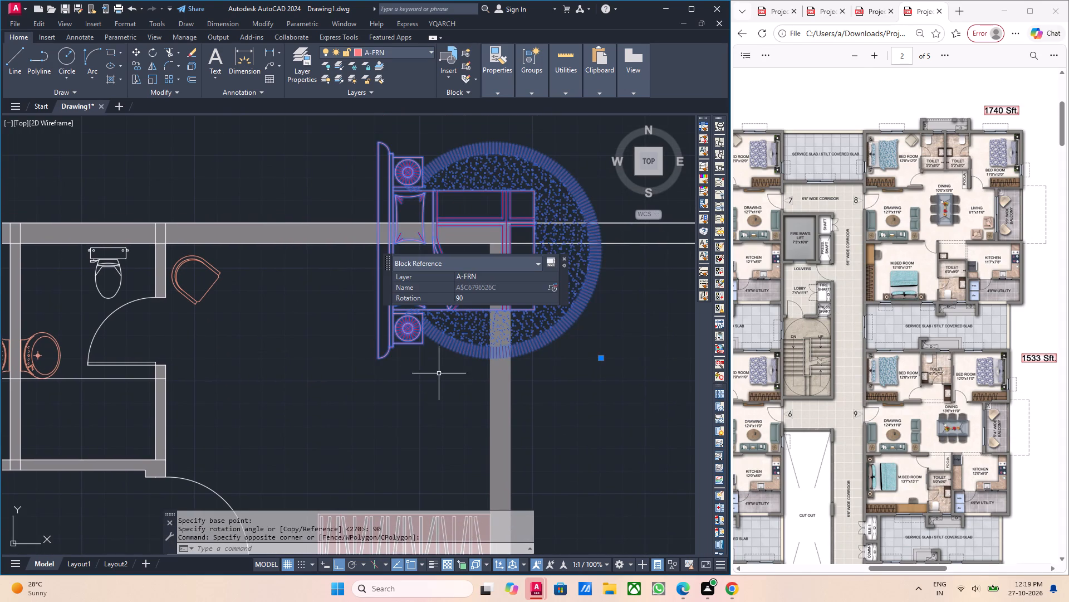
middle_drag(440, 383, 410, 395)
key(m)
key(i)
key(Return)
click(385, 365)
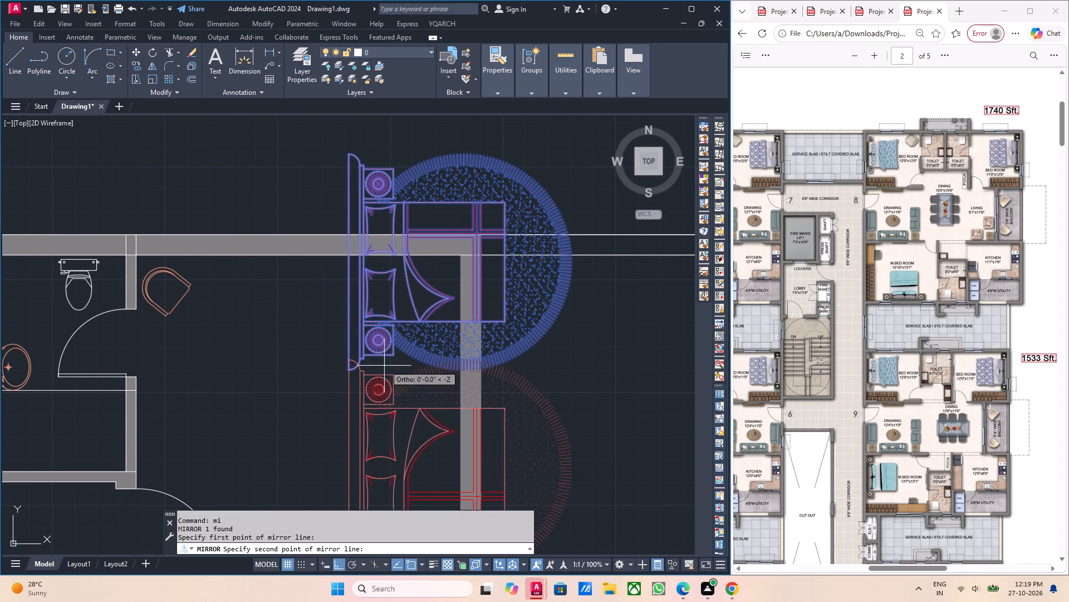
click(398, 116)
click(317, 548)
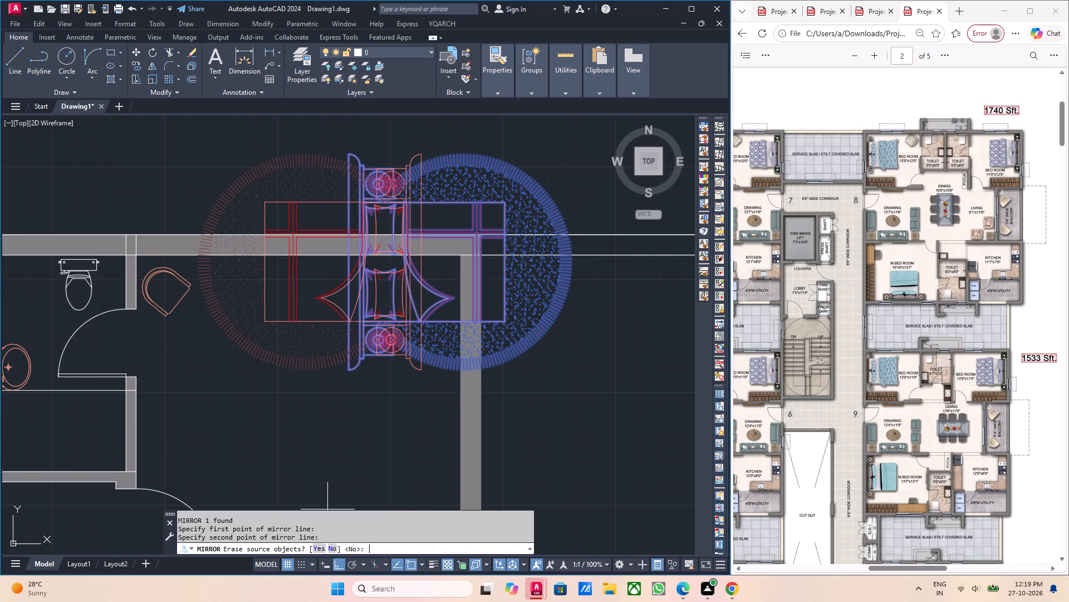
Move the mirrored bed into the copied apartment's north-east bedroom with its headboard against the east wall, with Ortho off.
middle_drag(381, 459, 393, 503)
drag(418, 429, 398, 390)
click(368, 366)
middle_drag(459, 469, 430, 420)
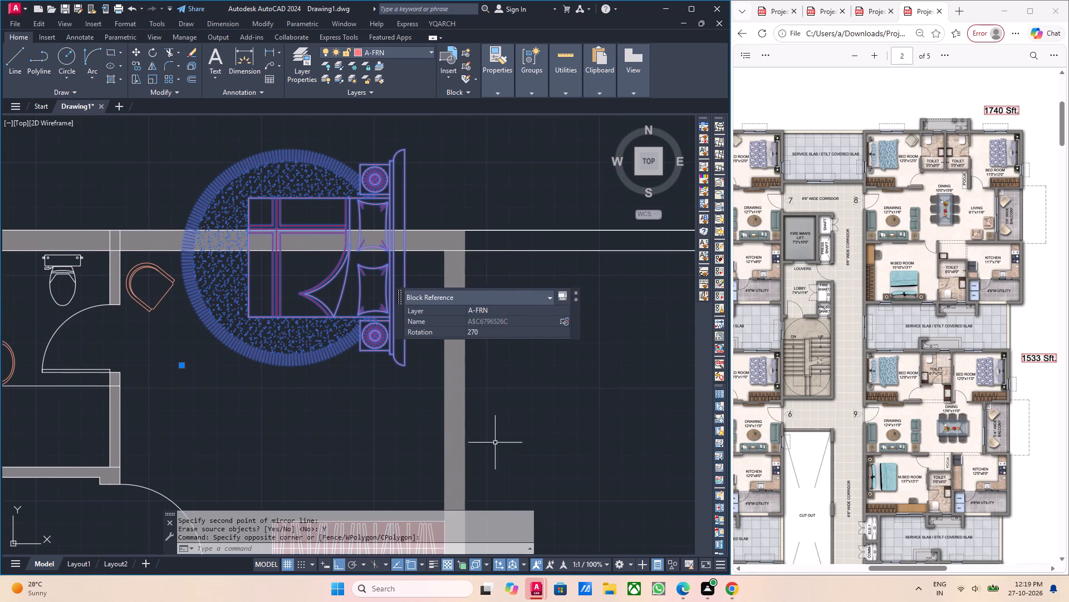
middle_drag(495, 444, 486, 435)
key(m)
key(Return)
click(424, 289)
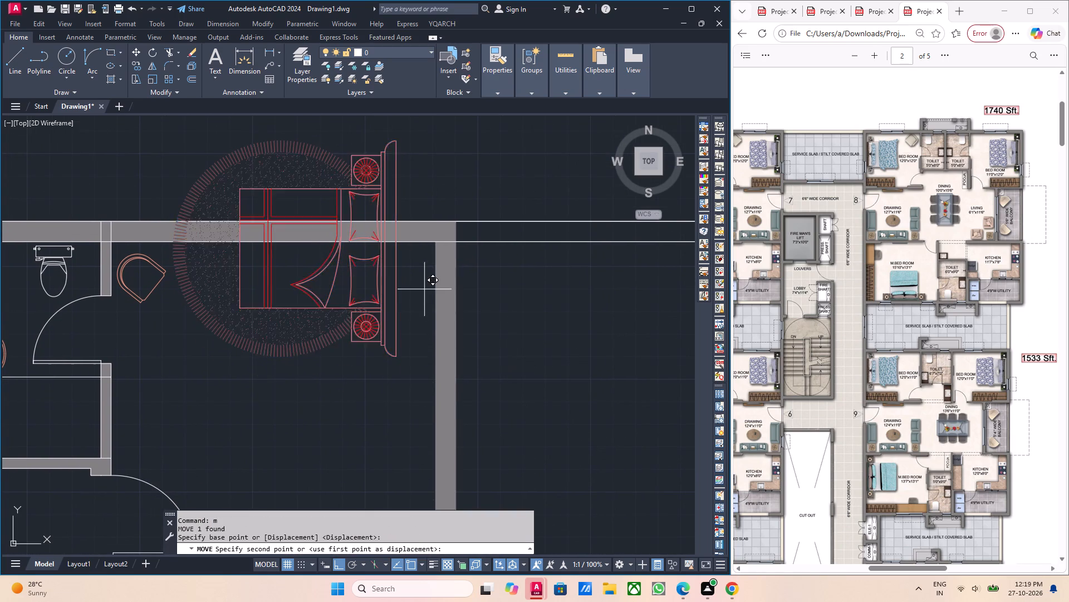
key(F8)
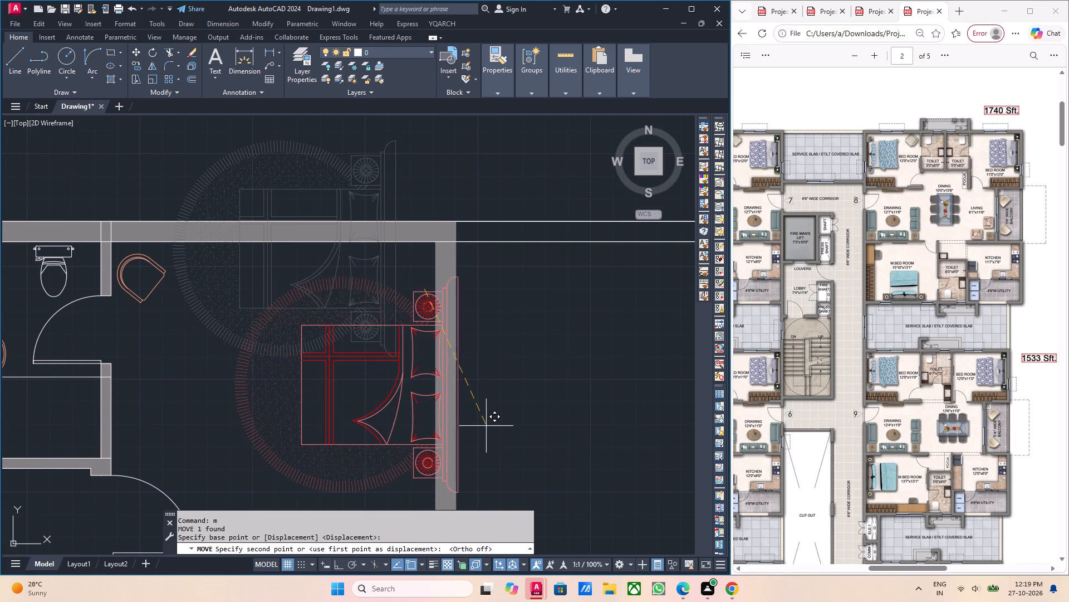
click(459, 432)
Rotate the bed in the original apartment's north-east bedroom by 90° about the middle of its headboard.
scroll(459, 433, down, 3)
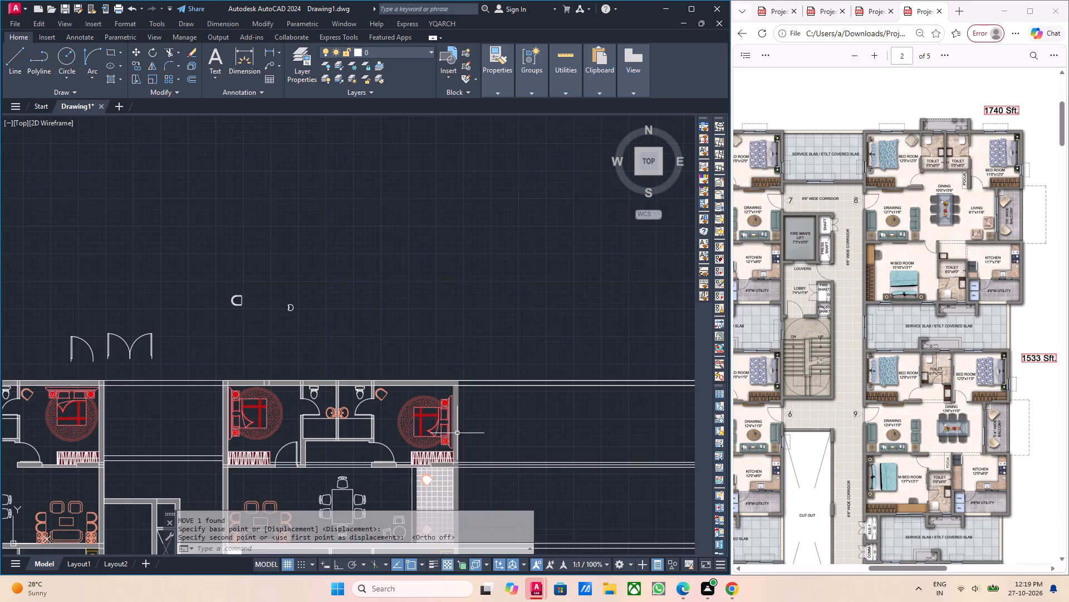
middle_drag(459, 438, 480, 420)
scroll(485, 419, up, 2)
scroll(529, 415, down, 2)
middle_drag(492, 409, 519, 404)
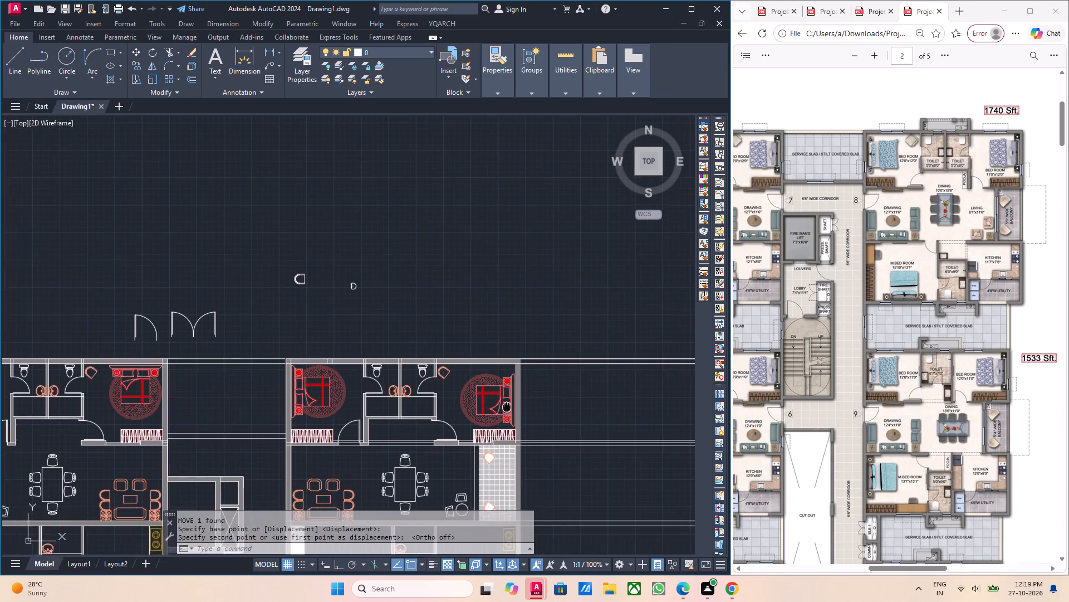
middle_drag(519, 404, 548, 396)
middle_drag(436, 394, 548, 376)
scroll(510, 383, up, 1)
middle_drag(362, 378, 435, 374)
scroll(344, 381, down, 1)
middle_drag(265, 380, 359, 395)
scroll(357, 395, up, 3)
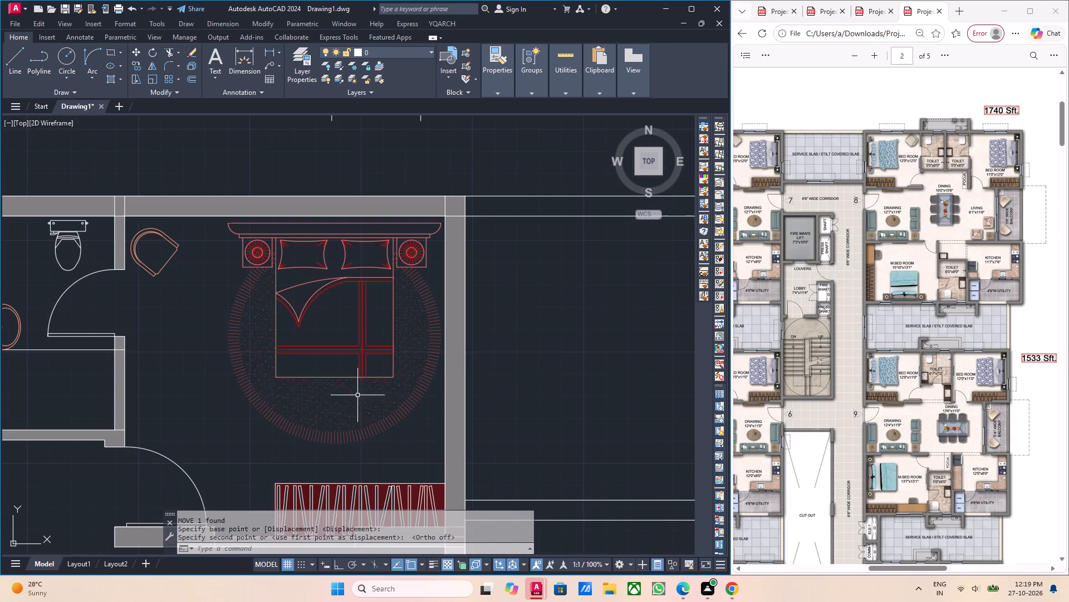
click(371, 402)
middle_drag(374, 402, 360, 407)
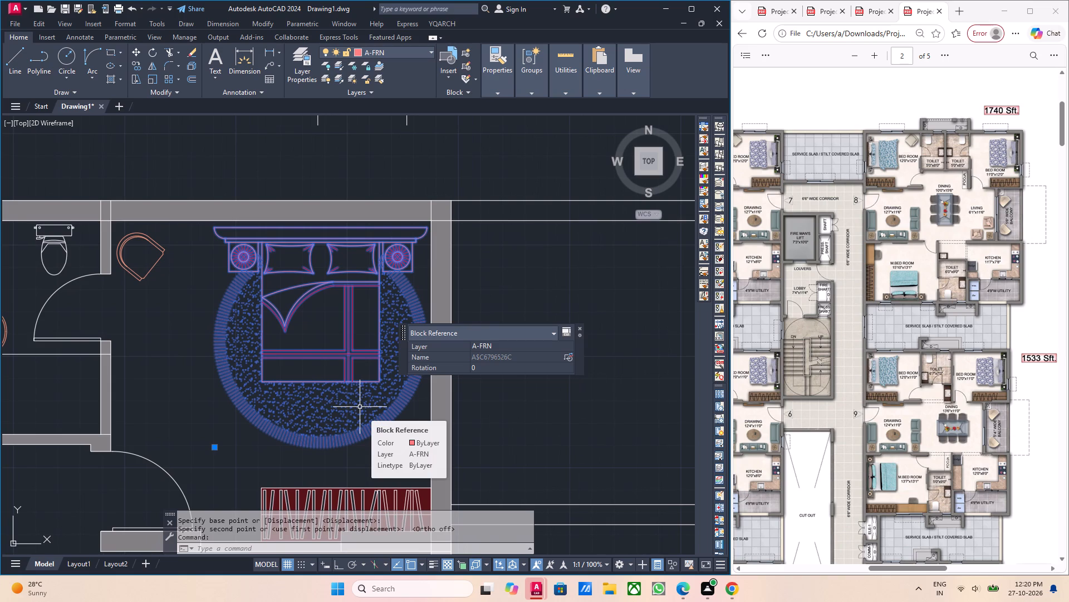
key(r)
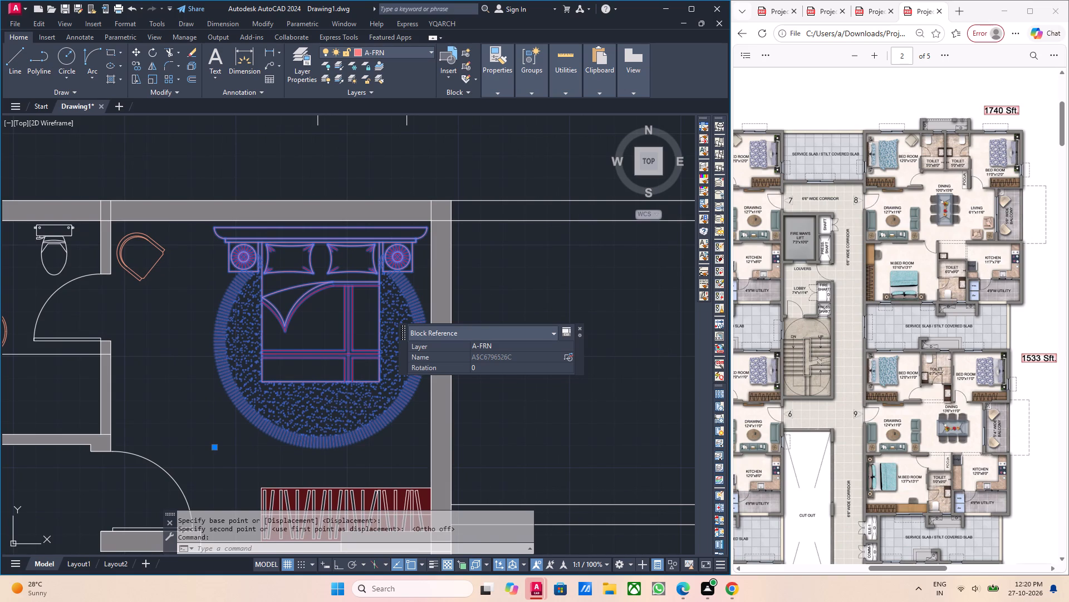
key(o)
key(Return)
drag(332, 221, 337, 219)
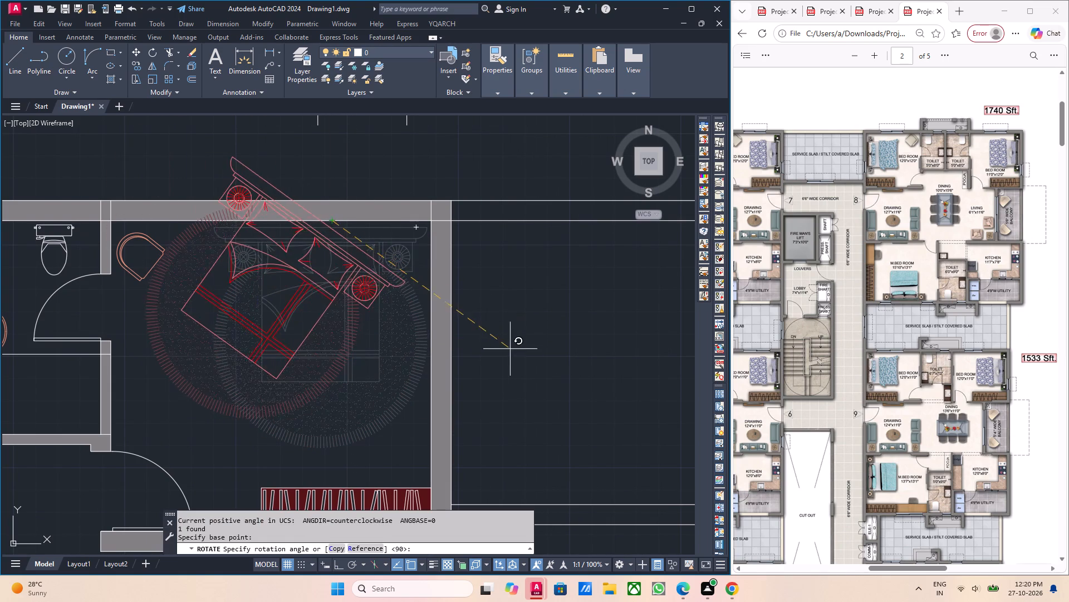
text(90)
key(Return)
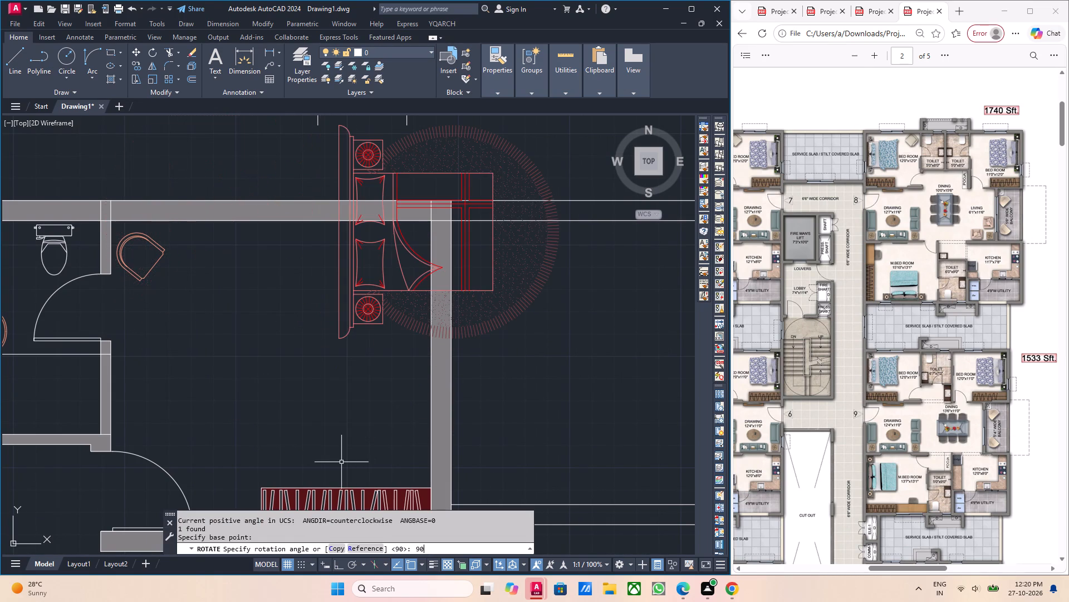
Mirror the rotated bed about a vertical axis near its rug's east edge, with Ortho on and the source erased.
click(506, 340)
click(485, 313)
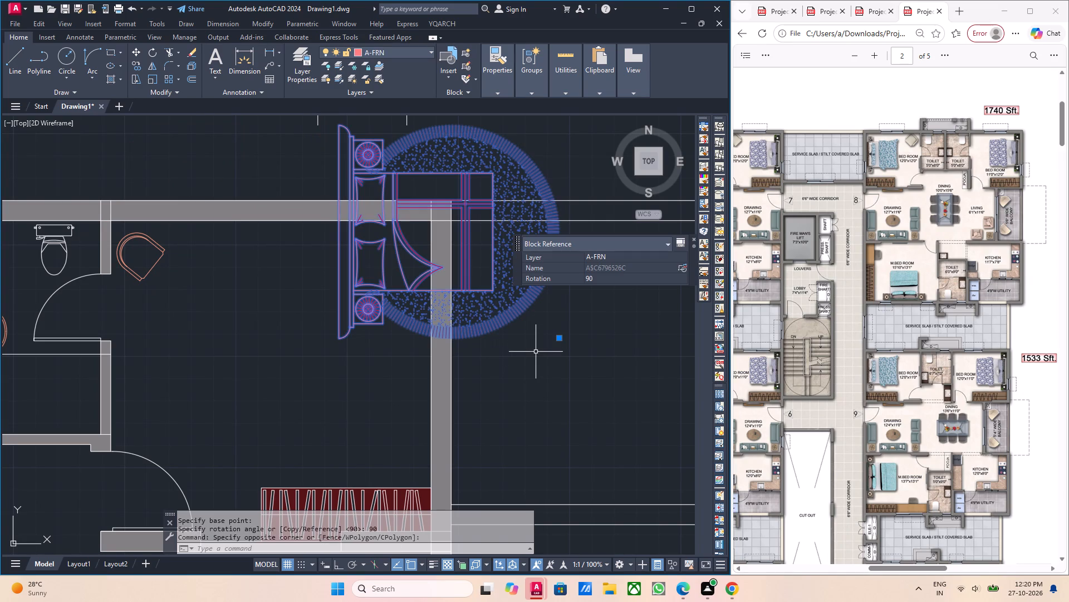
text(mi)
key(Return)
click(533, 294)
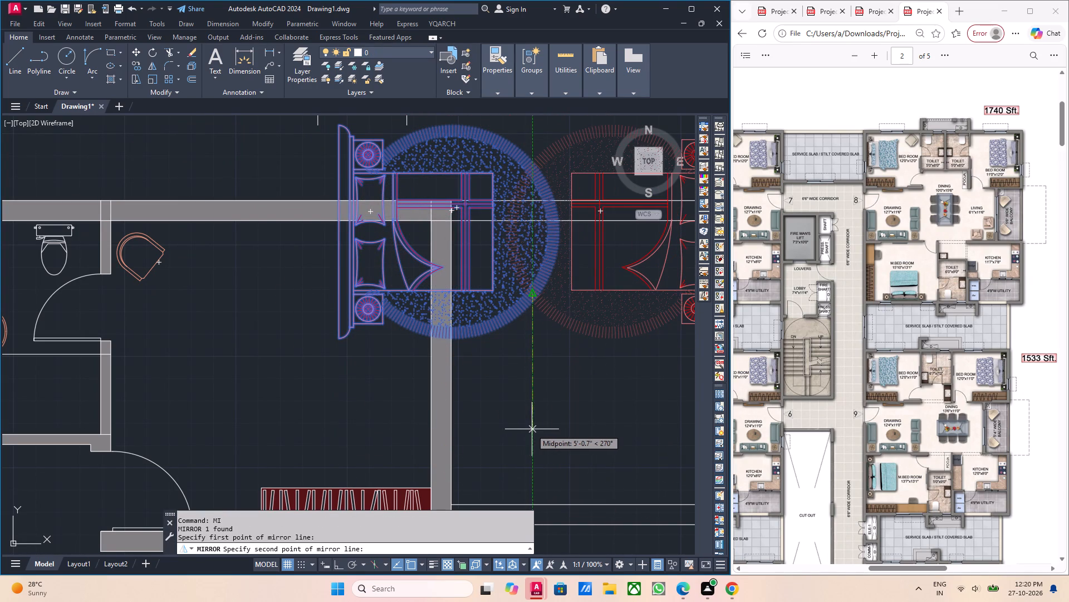
key(F8)
click(535, 430)
middle_drag(584, 433, 542, 452)
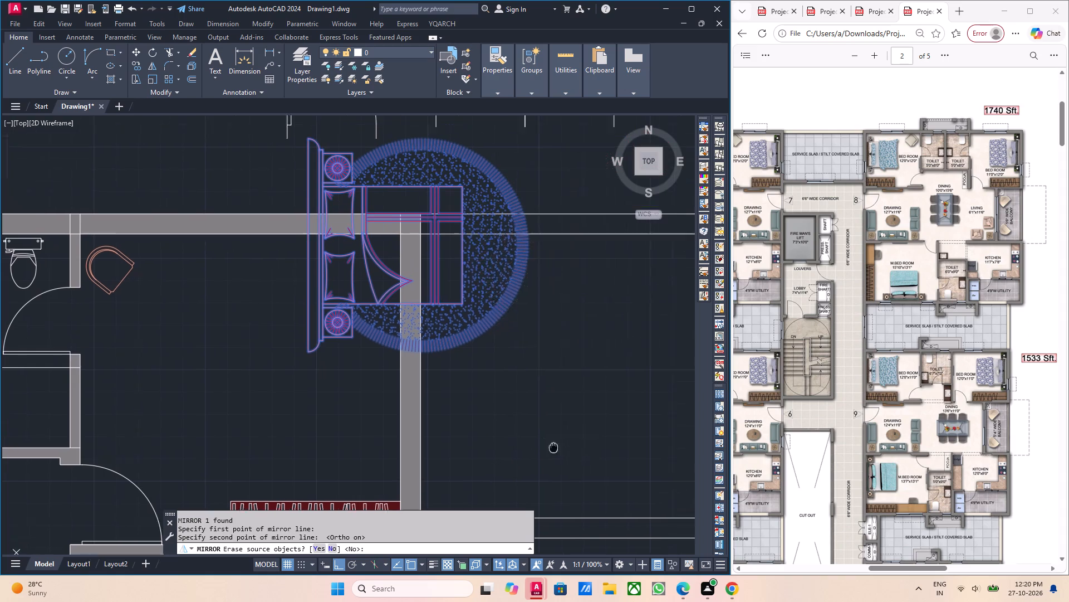
middle_drag(542, 452, 481, 480)
click(317, 548)
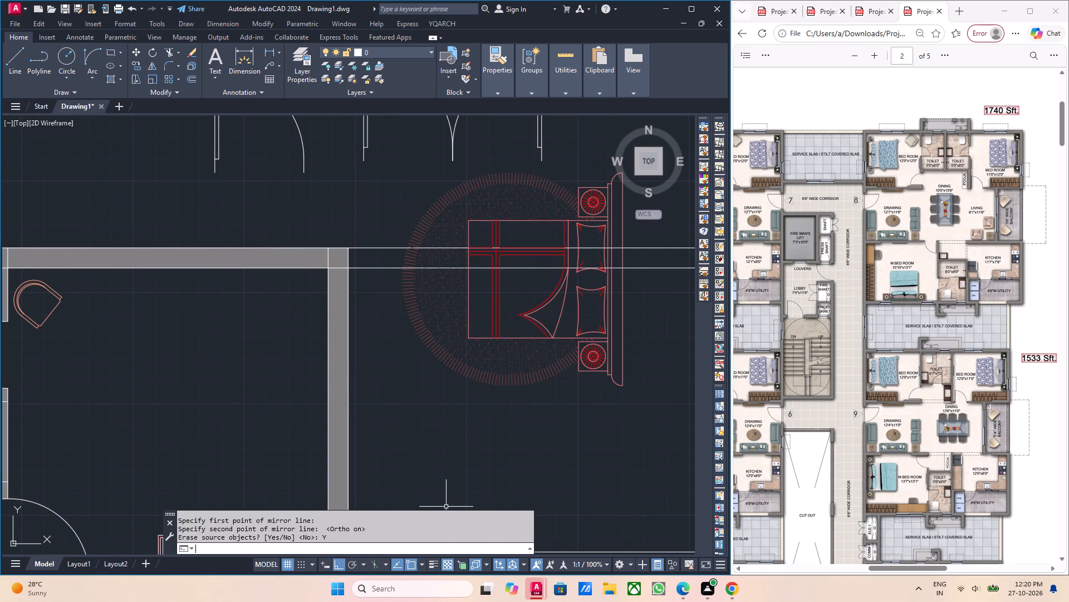
Move the mirrored bed into the original apartment's north-east bedroom with its headboard near the east wall, with Ortho off.
middle_drag(499, 439, 482, 472)
drag(530, 427, 503, 393)
click(476, 378)
middle_drag(587, 450, 537, 444)
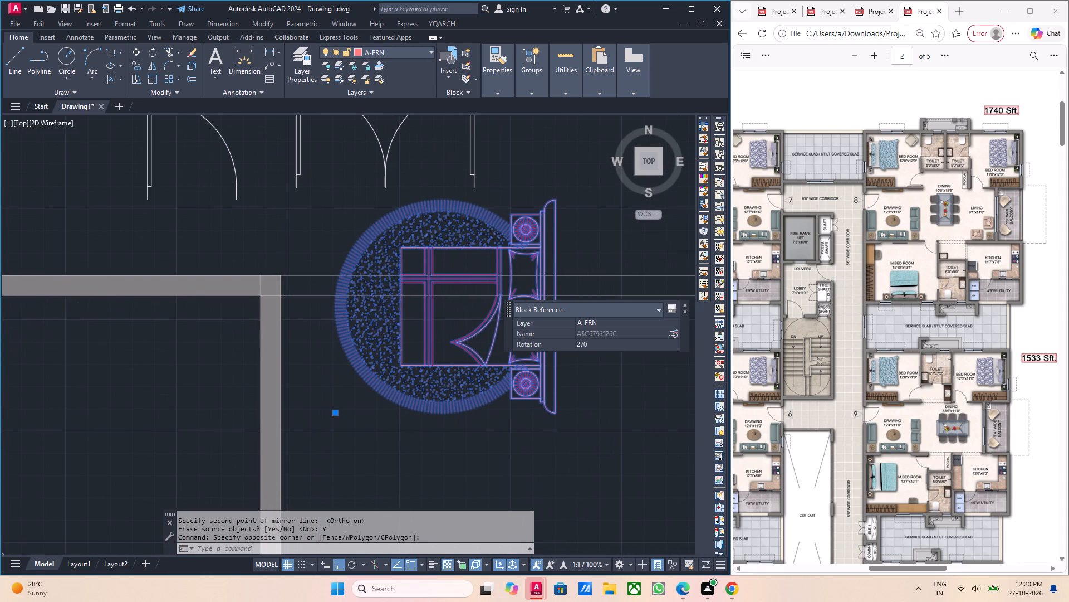
key(m)
key(Return)
click(569, 331)
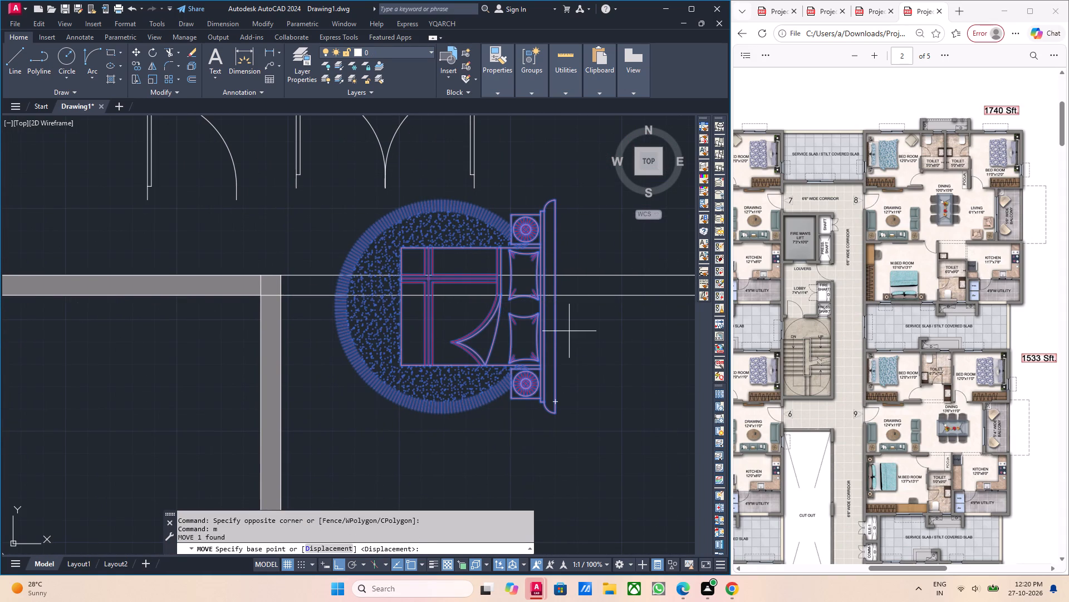
middle_drag(382, 465, 385, 435)
key(F8)
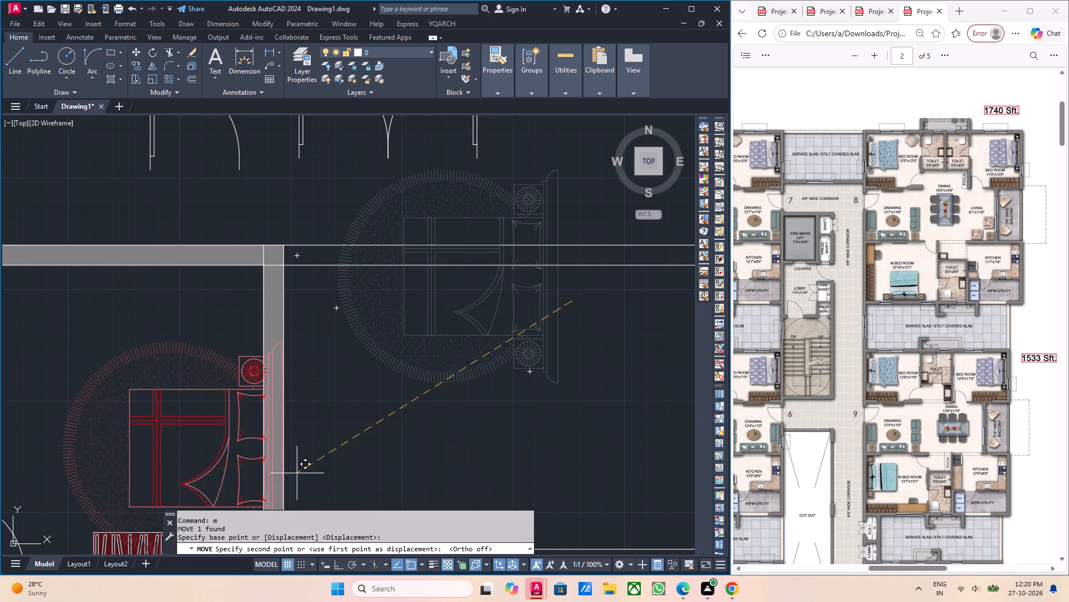
middle_drag(302, 453, 359, 345)
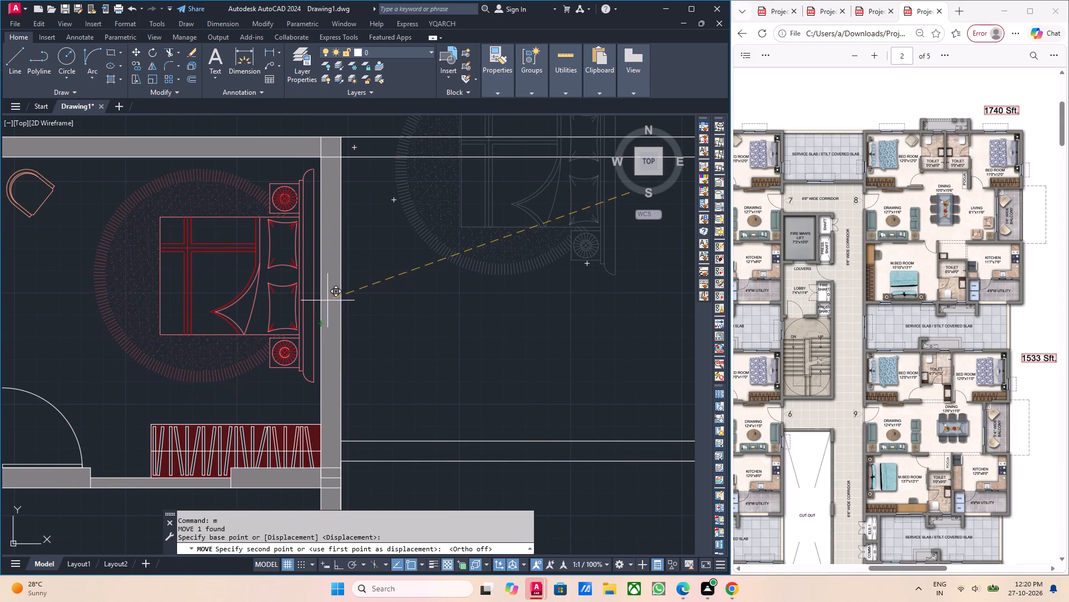
click(327, 299)
middle_drag(412, 341, 448, 416)
key(Escape)
Examine the furniture layout of the original and copied apartments on both sides of the corridor.
scroll(450, 419, down, 2)
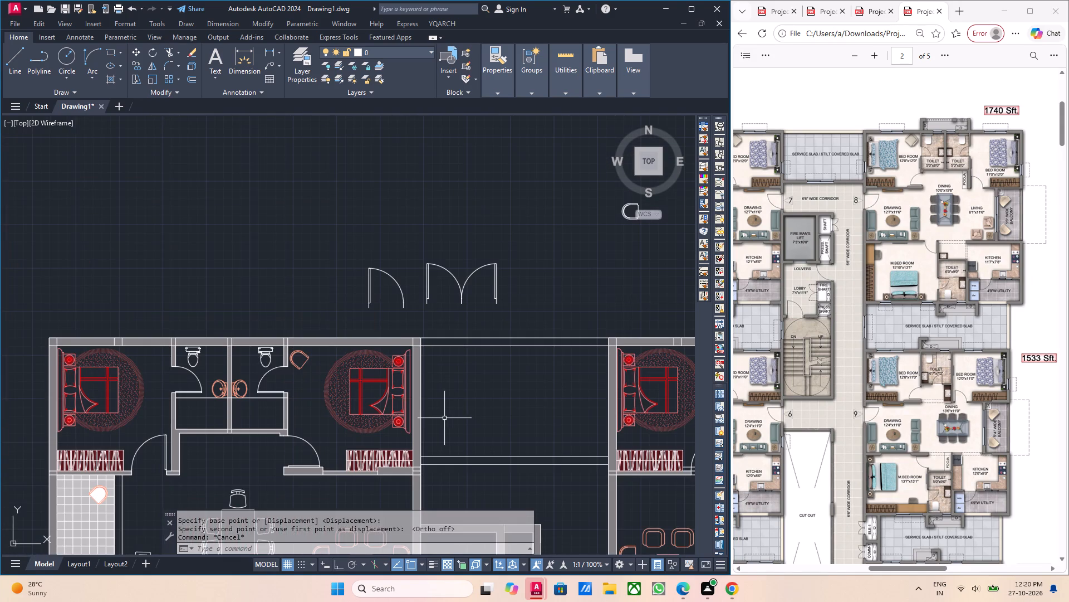
middle_drag(440, 418, 409, 438)
scroll(411, 454, down, 1)
middle_drag(367, 452, 408, 441)
middle_drag(375, 452, 439, 423)
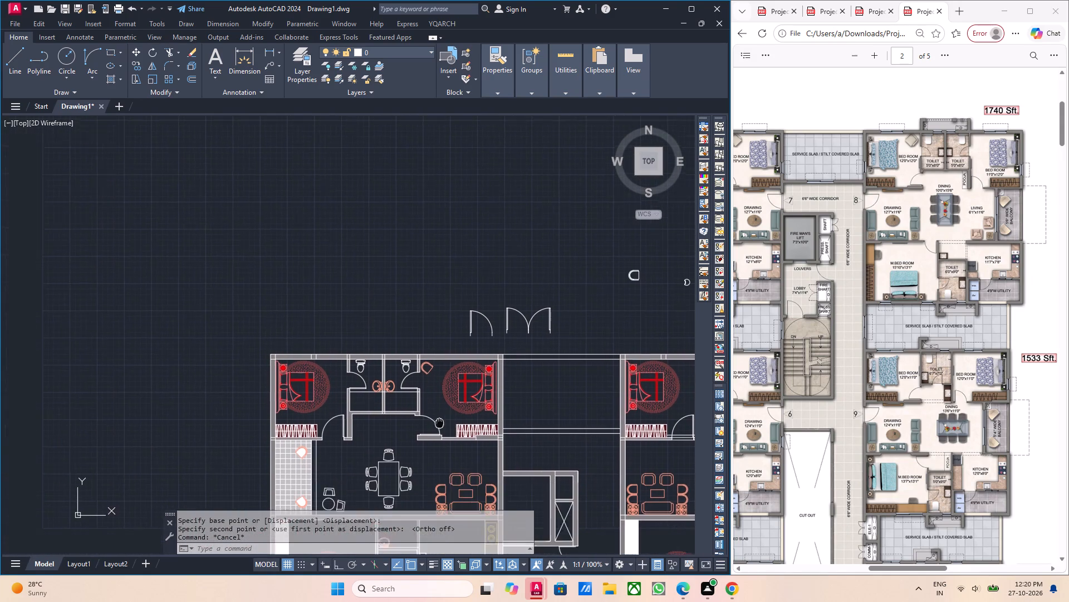
middle_drag(439, 423, 439, 422)
middle_drag(386, 358, 381, 279)
middle_drag(414, 360, 414, 295)
middle_drag(421, 360, 396, 298)
middle_drag(423, 362, 388, 378)
middle_drag(457, 390, 424, 390)
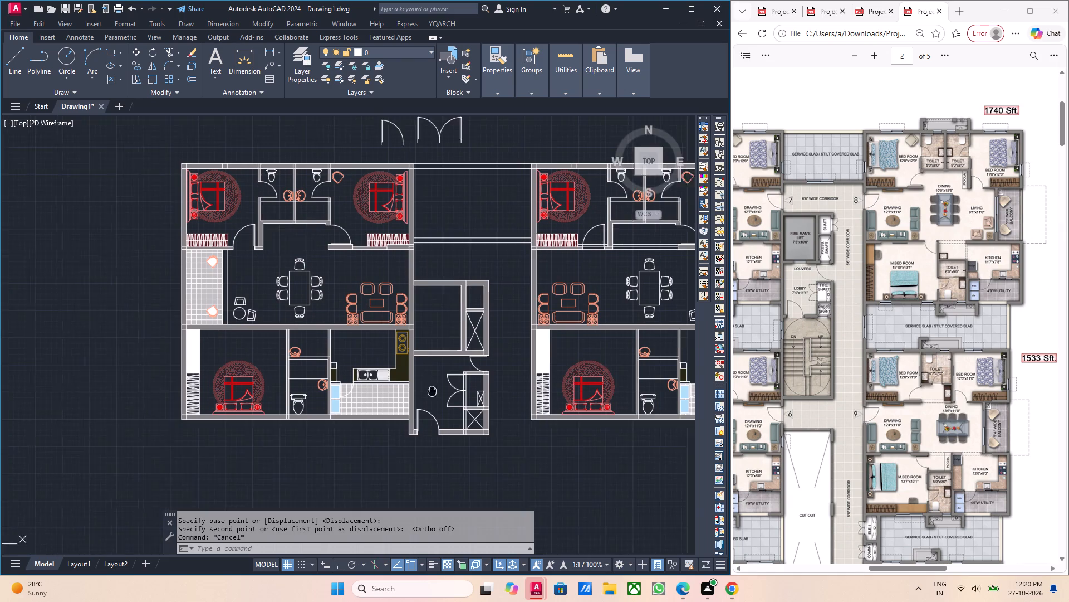
middle_drag(424, 390, 316, 361)
middle_drag(431, 371, 395, 397)
middle_drag(488, 396, 449, 411)
middle_drag(478, 422, 466, 415)
scroll(464, 417, down, 1)
middle_drag(470, 439, 469, 457)
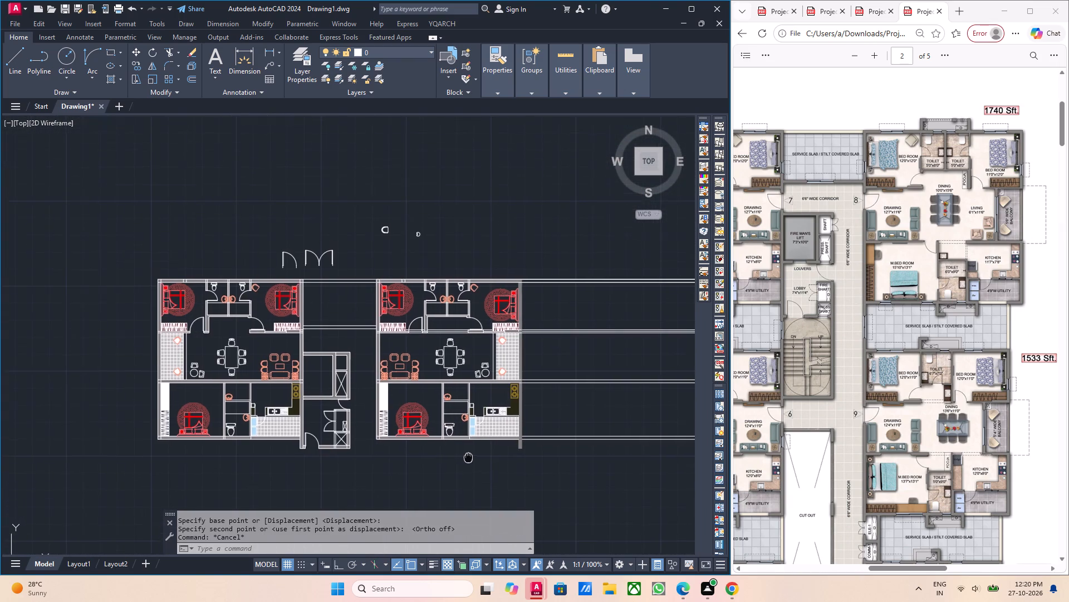
middle_drag(469, 457, 470, 467)
Mirror the toilet in the copied apartment's southern bathroom about a horizontal axis above its tank, with Ortho on and the source erased.
scroll(442, 413, up, 4)
middle_drag(498, 477, 438, 347)
drag(461, 412, 420, 391)
click(409, 372)
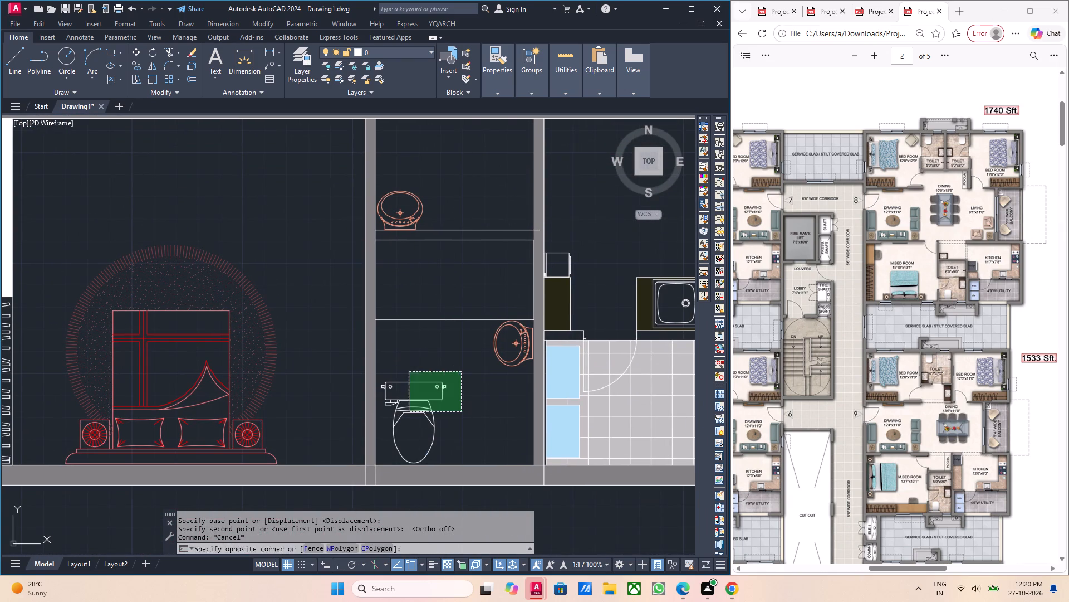
middle_drag(503, 399, 492, 401)
key(m)
key(i)
key(Return)
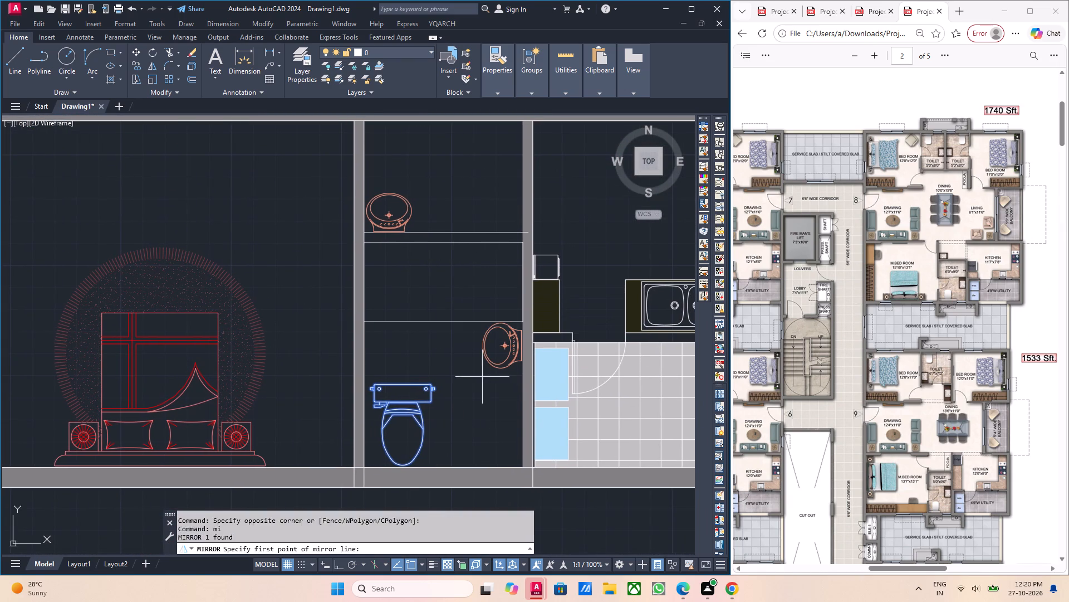
click(482, 377)
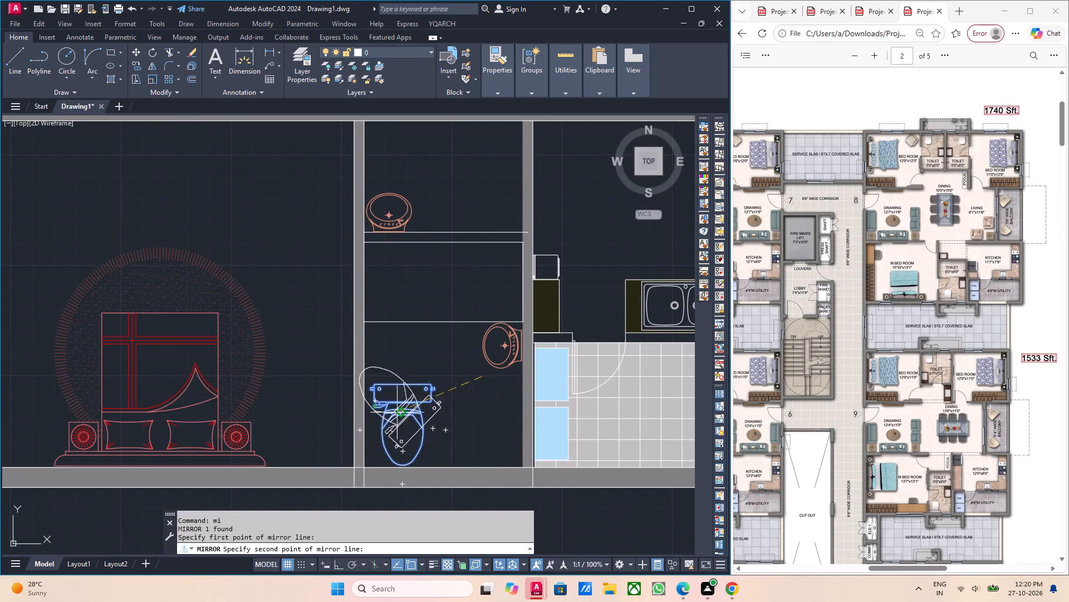
key(F8)
click(272, 381)
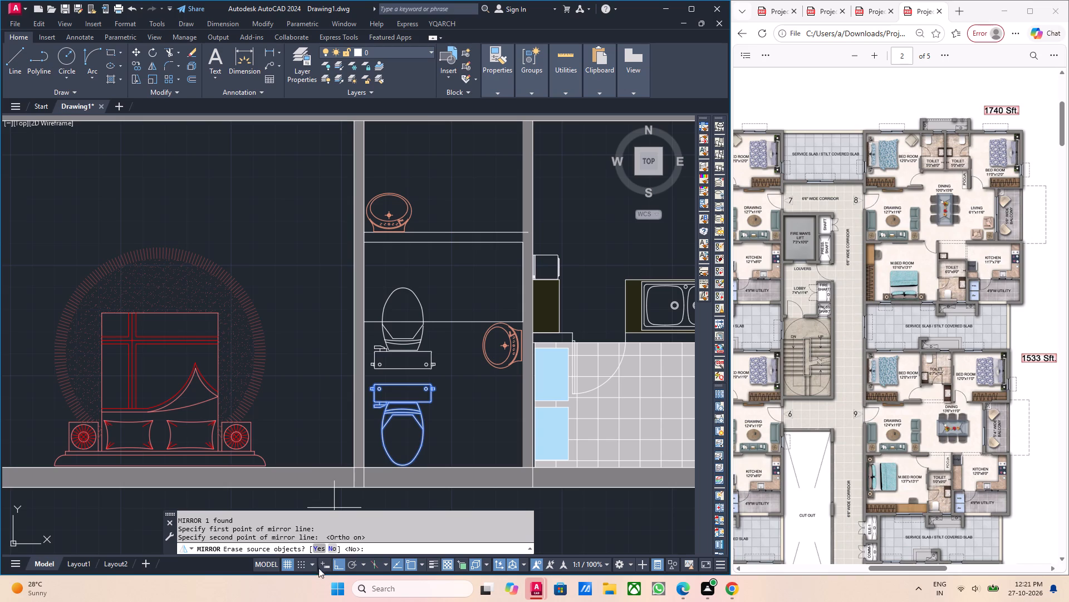
click(317, 550)
Move the mirrored toilet straight down so its tank sits near the bathroom's south wall.
click(418, 387)
click(406, 370)
drag(447, 370, 437, 369)
click(404, 356)
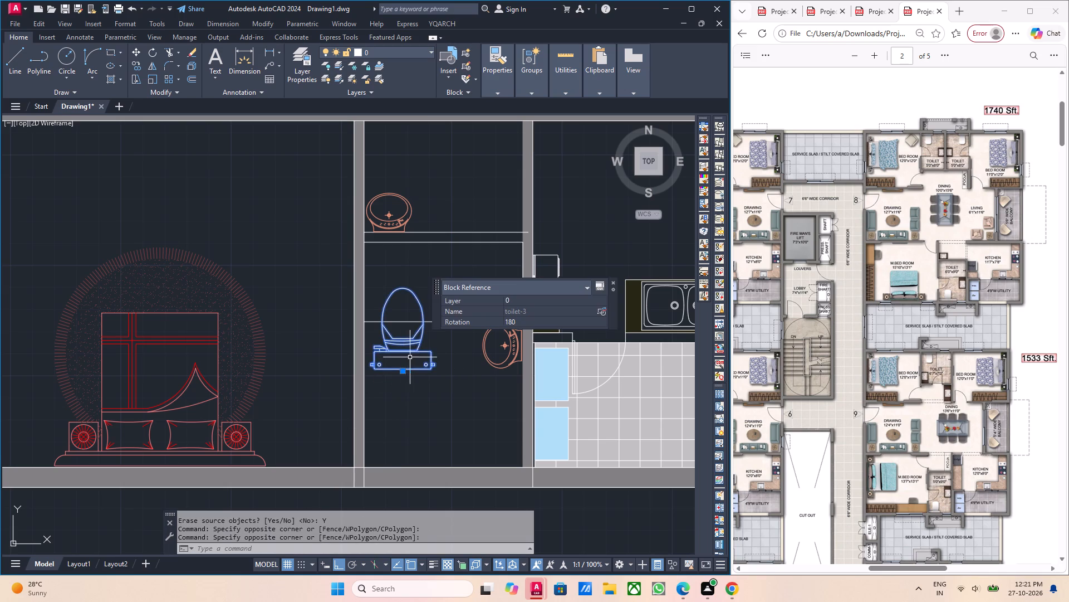
middle_drag(491, 385, 478, 389)
key(m)
key(Return)
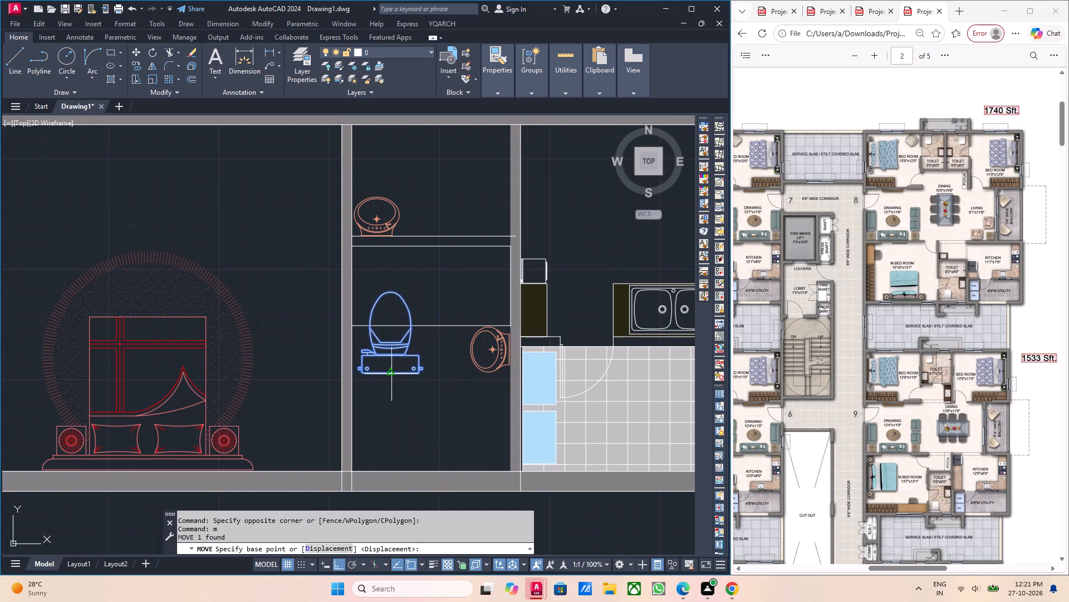
click(390, 374)
click(391, 460)
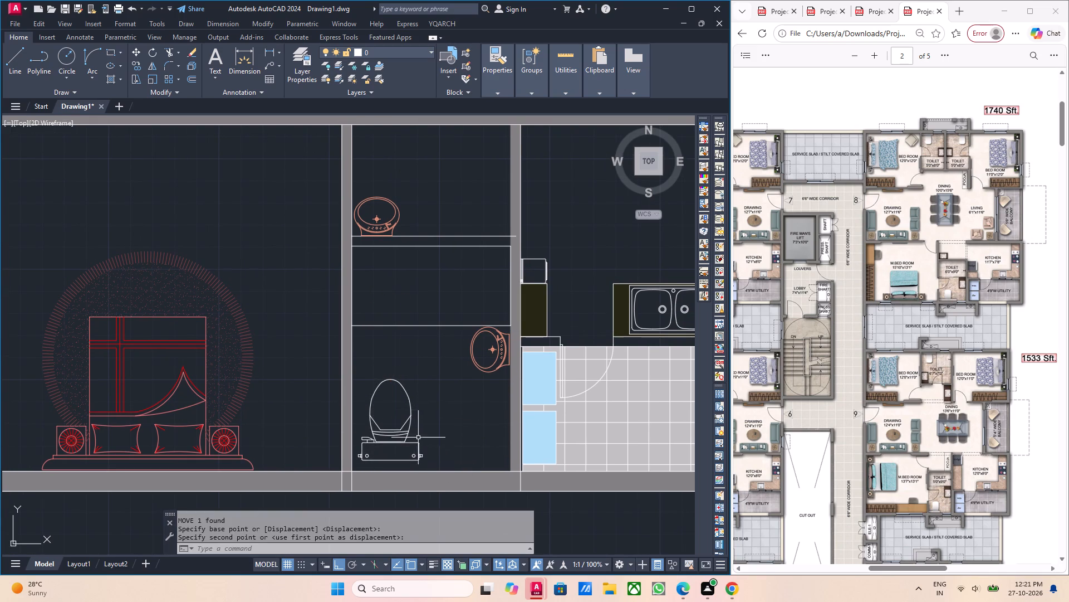
middle_drag(415, 457, 411, 483)
scroll(411, 482, down, 1)
scroll(437, 381, down, 1)
key(Escape)
Examine the copied apartment's rooms and the front edge line of its kitchen counter.
middle_drag(441, 393, 441, 419)
middle_drag(399, 386, 419, 403)
middle_drag(443, 460, 399, 438)
middle_drag(458, 448, 444, 453)
middle_drag(413, 431, 411, 453)
middle_drag(385, 430, 420, 435)
scroll(411, 429, up, 1)
scroll(417, 419, down, 2)
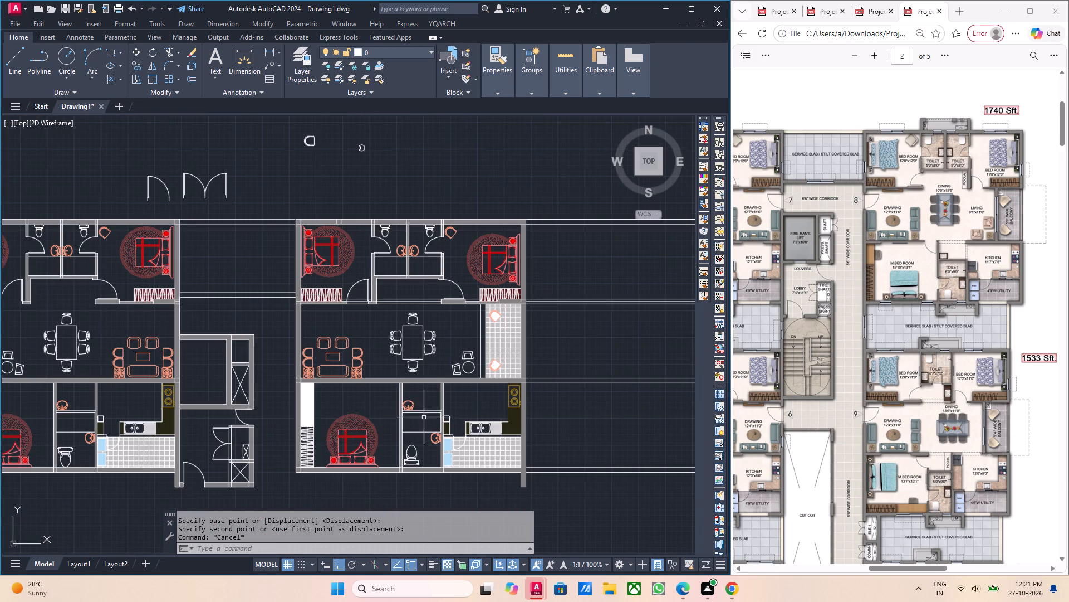
middle_drag(453, 417, 435, 453)
scroll(493, 428, up, 2)
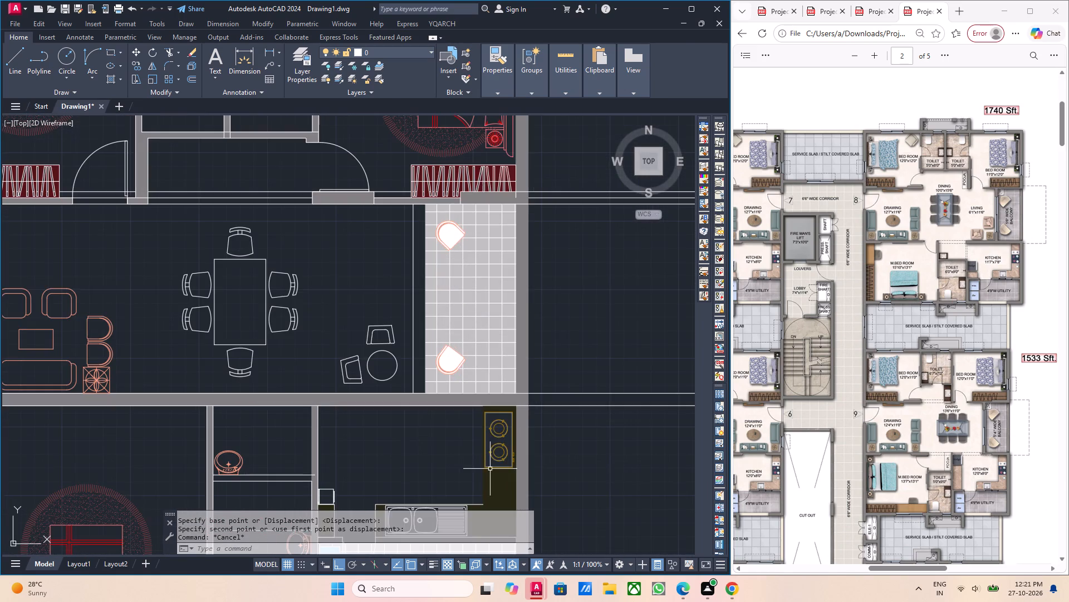
scroll(484, 475, up, 2)
middle_drag(480, 502, 449, 403)
scroll(439, 451, up, 2)
click(442, 448)
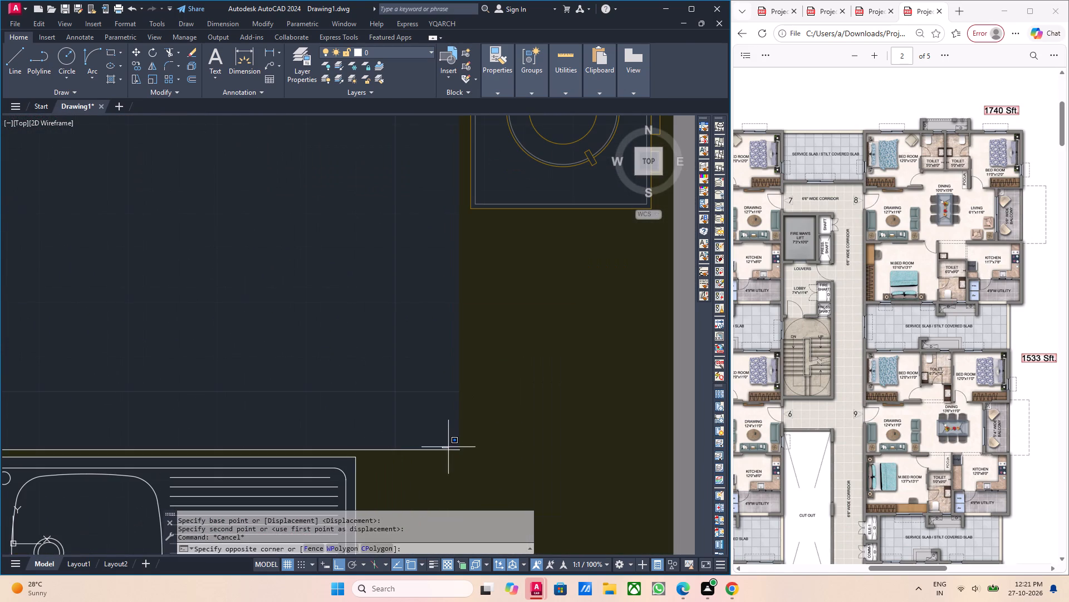
click(448, 451)
click(445, 451)
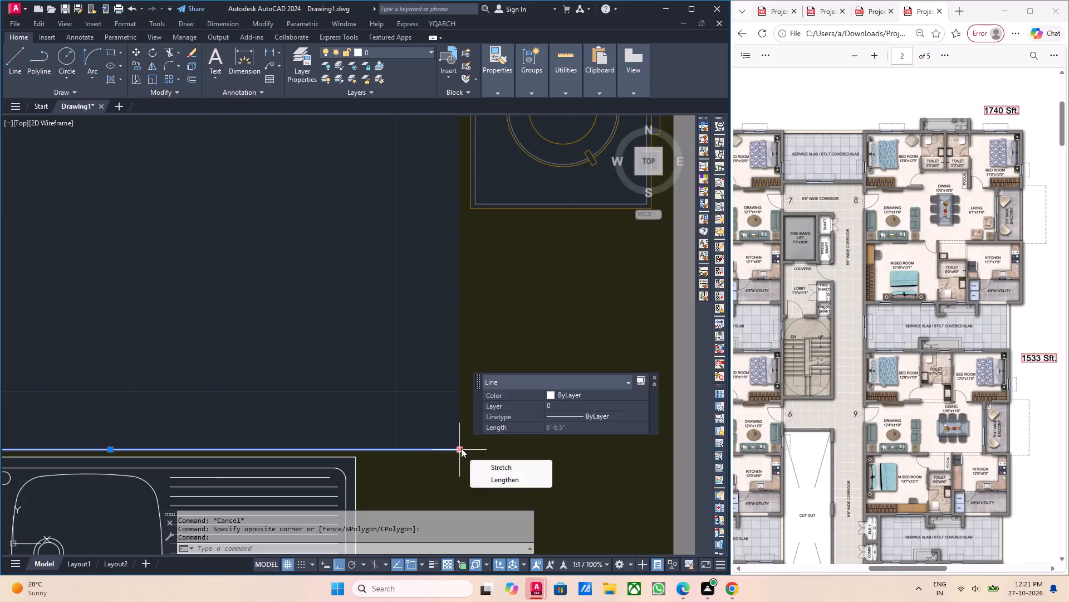
key(Escape)
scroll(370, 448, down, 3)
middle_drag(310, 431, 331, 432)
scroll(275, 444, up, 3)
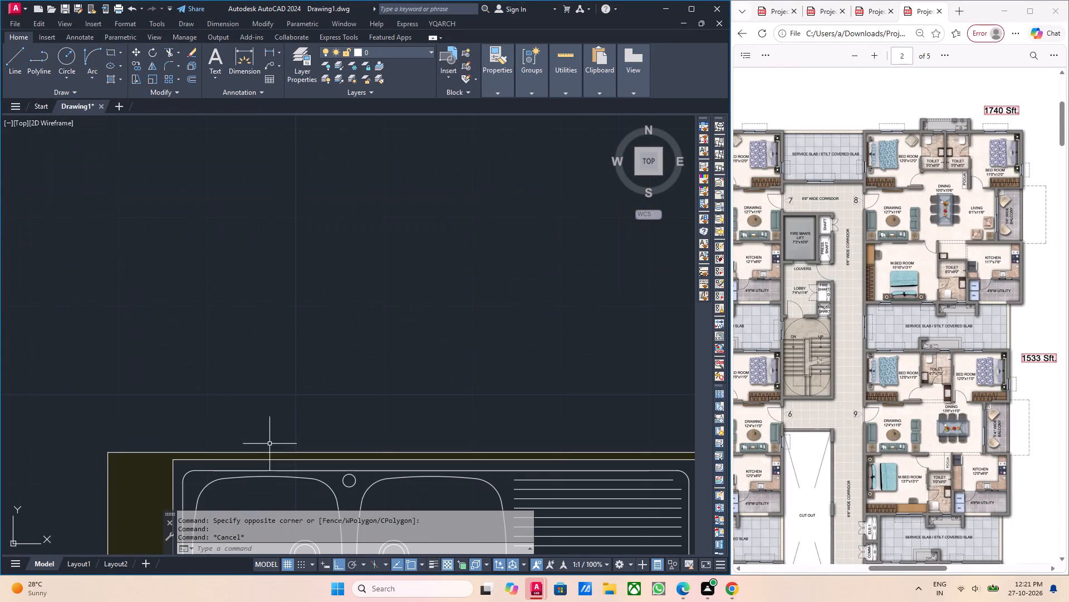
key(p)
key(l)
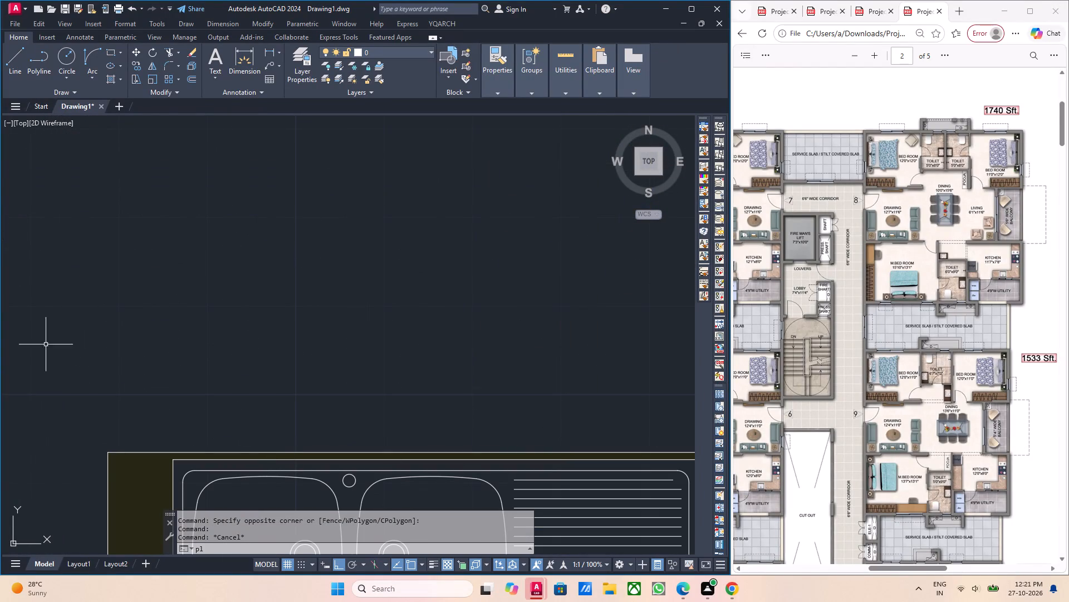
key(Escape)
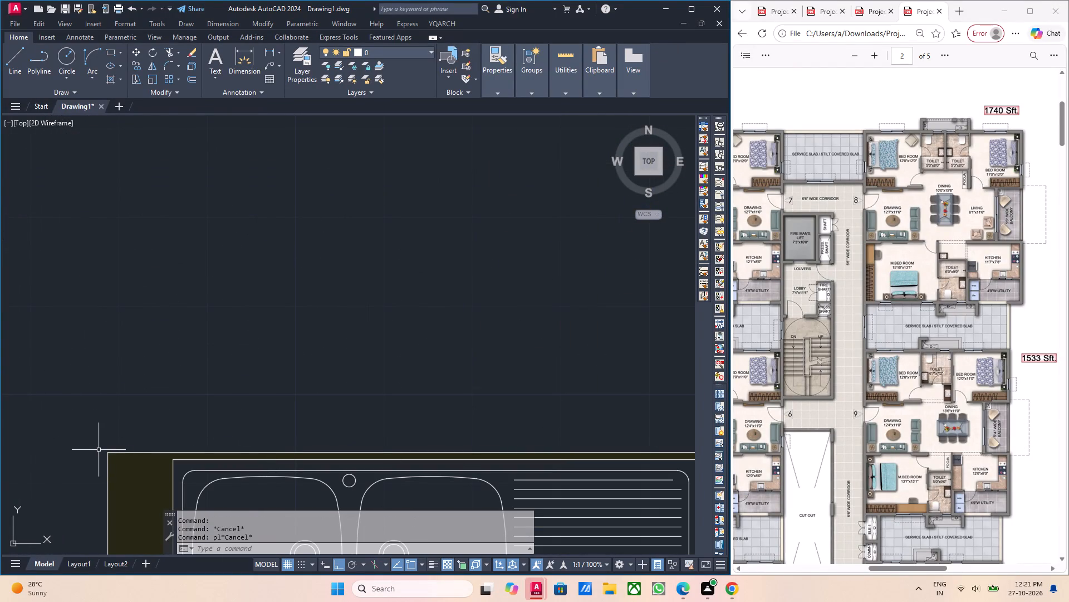
Draw a polyline along the copied kitchen counter's front edge, from the sink-side west corner to the inner corner and north to the wall.
key(p)
key(l)
key(Return)
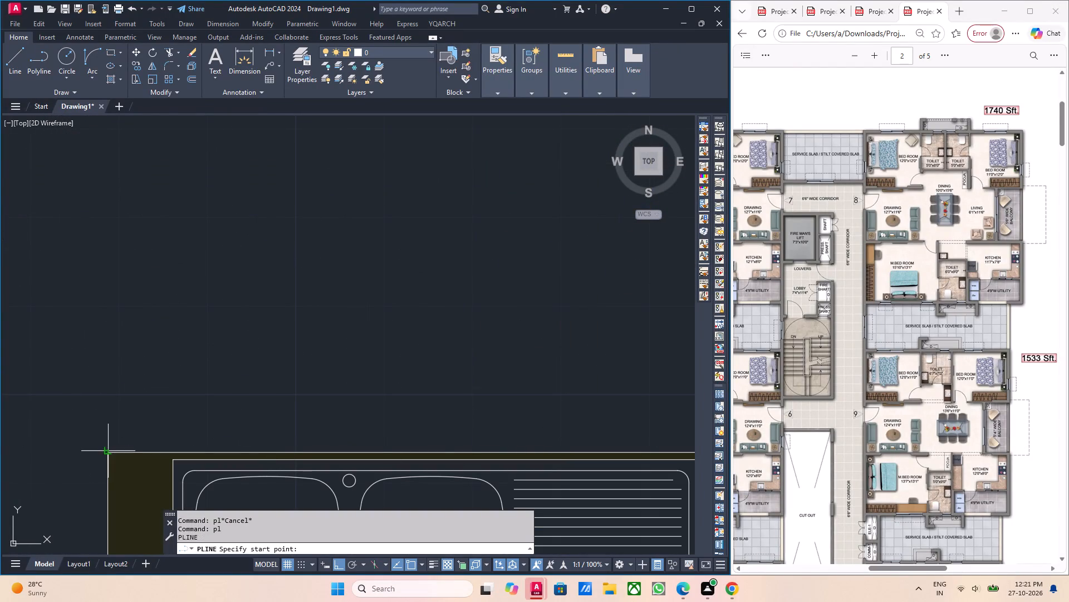
click(110, 452)
scroll(447, 421, down, 2)
scroll(550, 430, up, 1)
middle_drag(545, 434, 477, 447)
scroll(528, 447, up, 1)
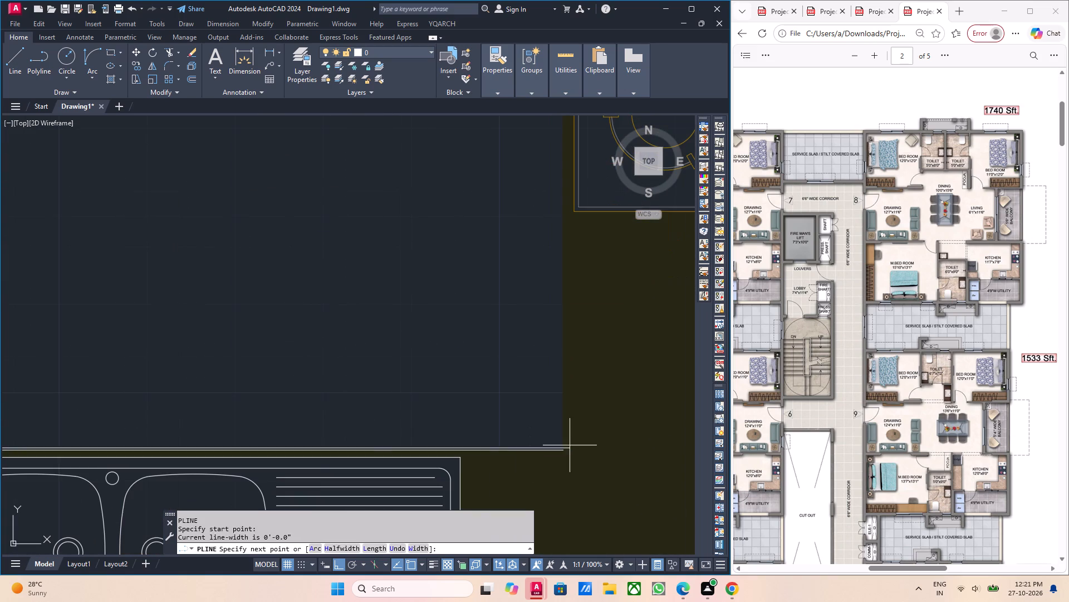
click(565, 451)
scroll(559, 227, down, 2)
middle_drag(560, 202, 522, 482)
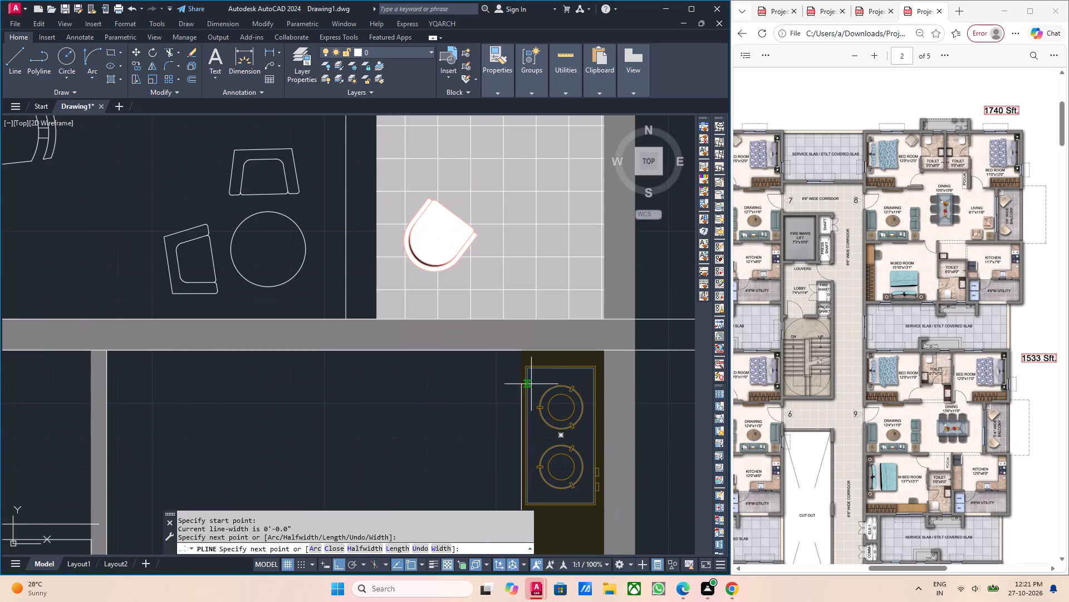
click(524, 351)
key(Escape)
Examine the copied apartment's kitchen, bathroom and master bedroom layout.
scroll(568, 424, down, 3)
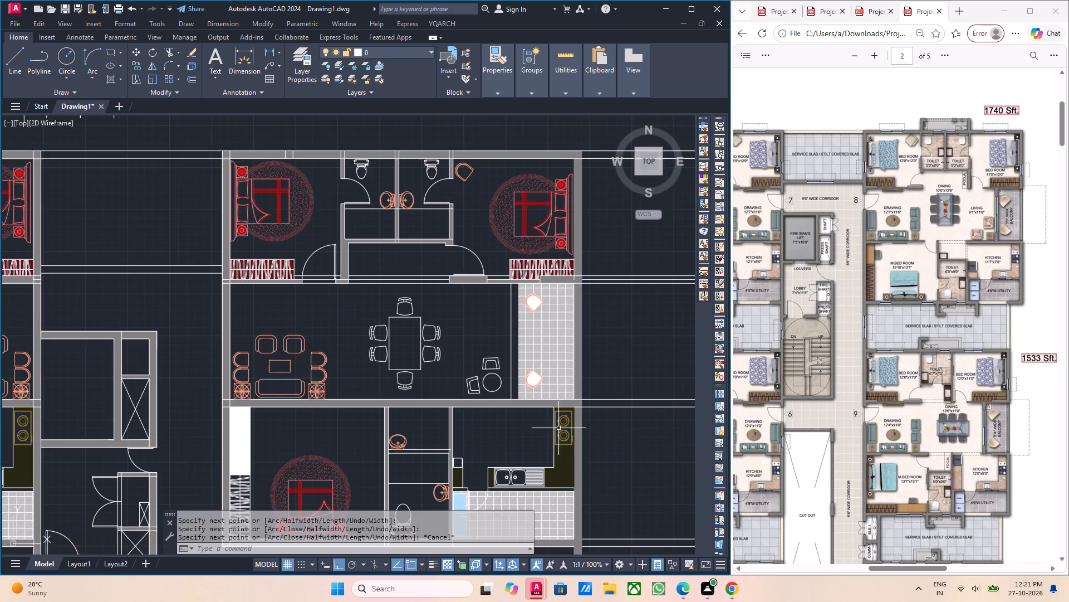
middle_drag(580, 455, 543, 445)
middle_drag(489, 475, 478, 443)
middle_click(411, 446)
middle_drag(395, 464, 405, 429)
middle_drag(396, 445, 421, 438)
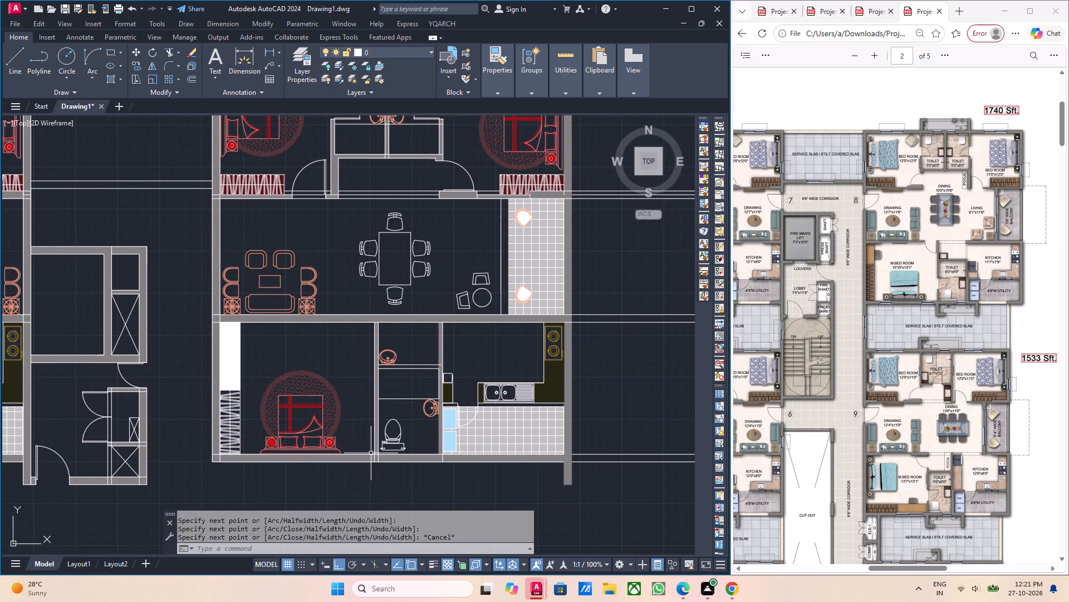
key(Escape)
middle_drag(404, 445, 492, 445)
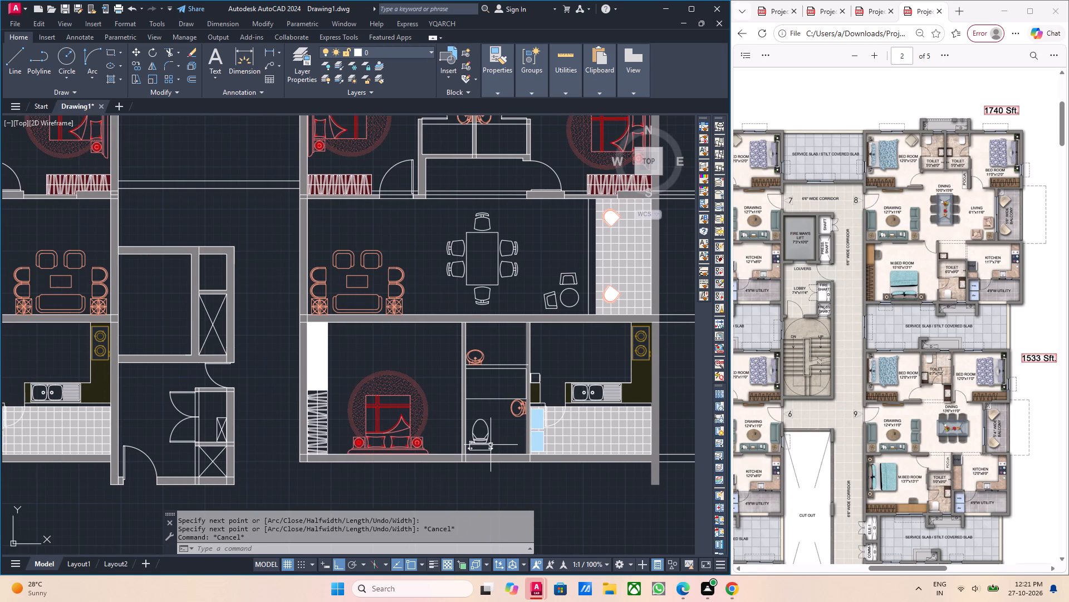
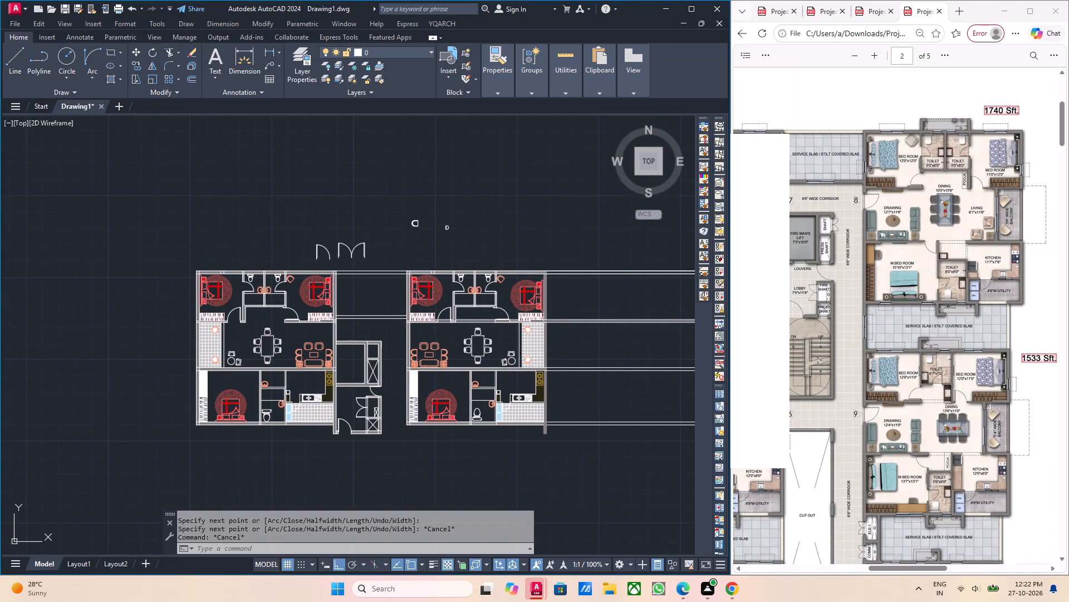
Nudge the bed block in the right apartment's upper-right bedroom up toward the top wall, then slightly back down.
middle_drag(489, 424, 499, 424)
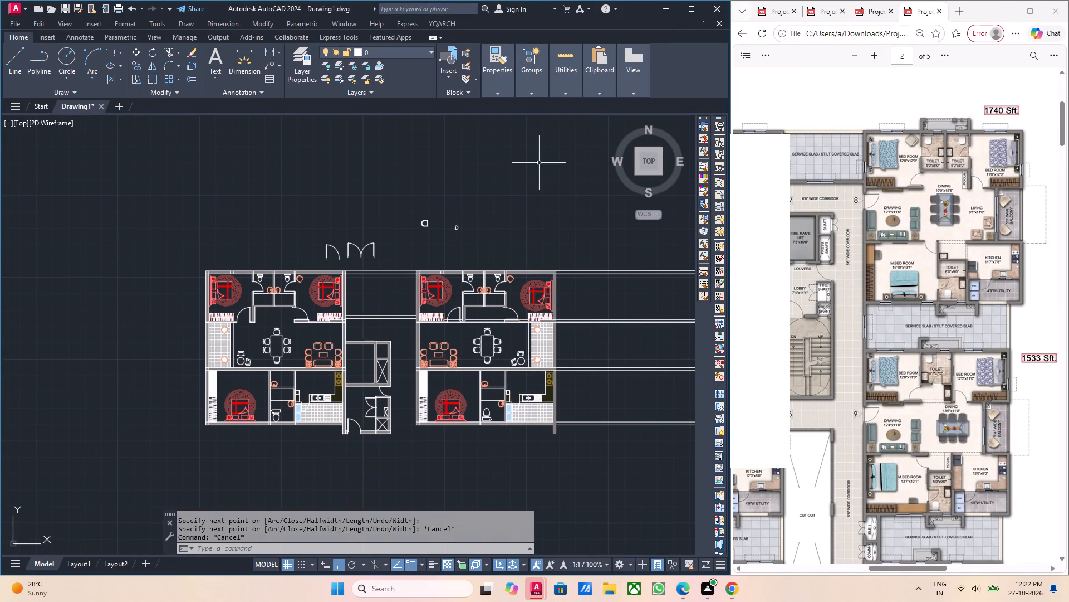
scroll(542, 303, up, 3)
drag(542, 294, 534, 287)
click(469, 261)
middle_drag(529, 285, 506, 303)
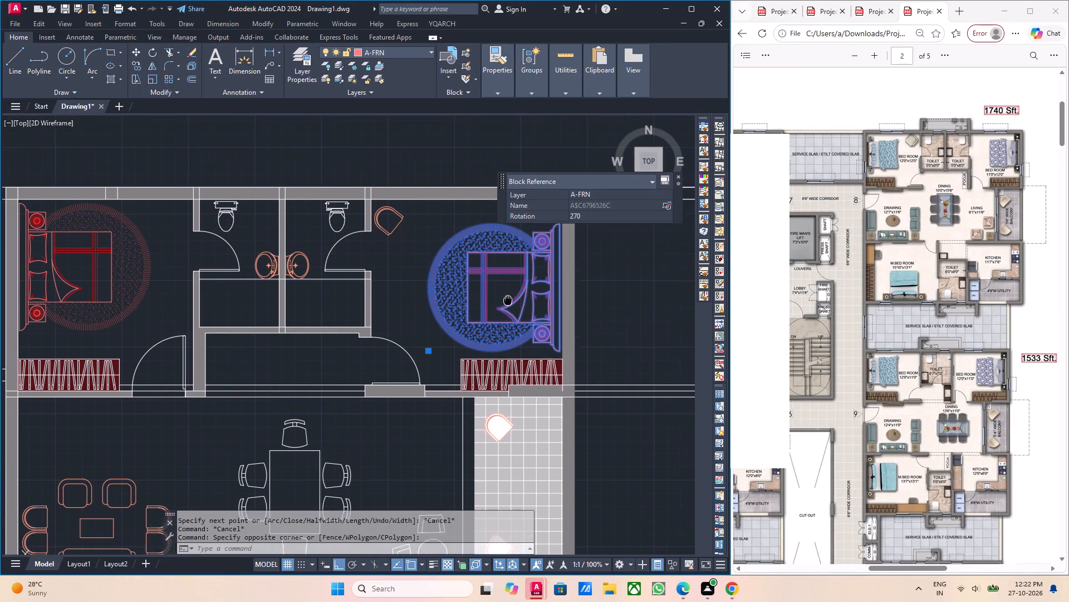
middle_drag(506, 303, 500, 326)
key(ctrl+alt+Up)
key(ctrl+alt+Up)
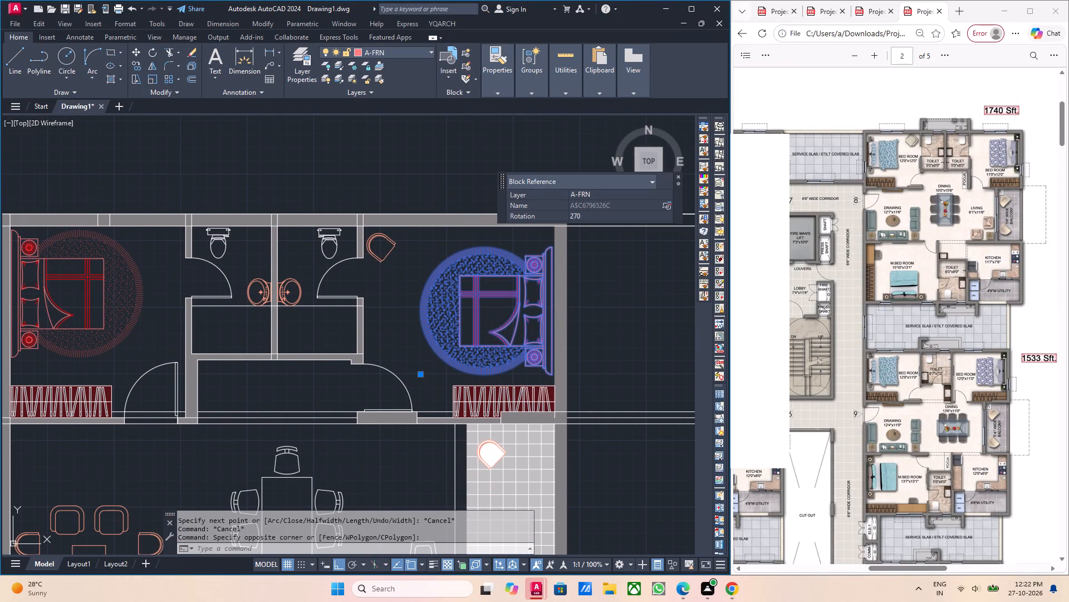
key(ctrl+alt+Up)
key(ctrl+alt+Up)
key(ctrl+alt+Up)
key(ctrl+alt+Up)
key(ctrl+alt+Up)
key(ctrl+alt+Up)
key(ctrl+alt+Up)
key(ctrl+alt+Up)
key(ctrl+alt+Up)
key(ctrl+alt+Up)
key(ctrl+alt+Up)
key(ctrl+alt+Up)
key(ctrl+alt+Up)
key(ctrl+alt+Up)
key(ctrl+alt+Up)
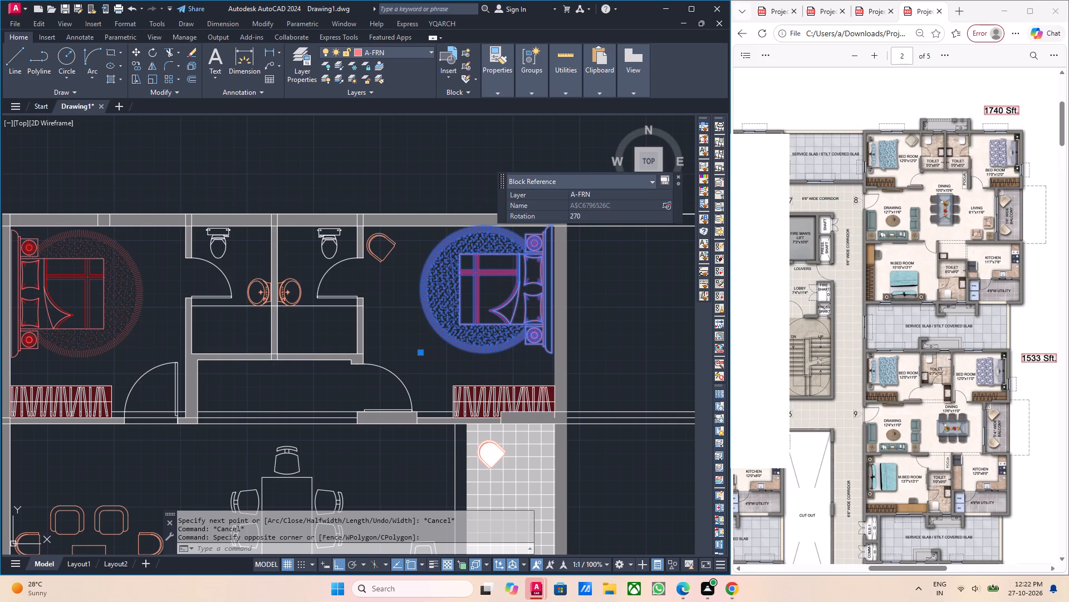
key(ctrl+alt+Down)
key(ctrl+alt+Down)
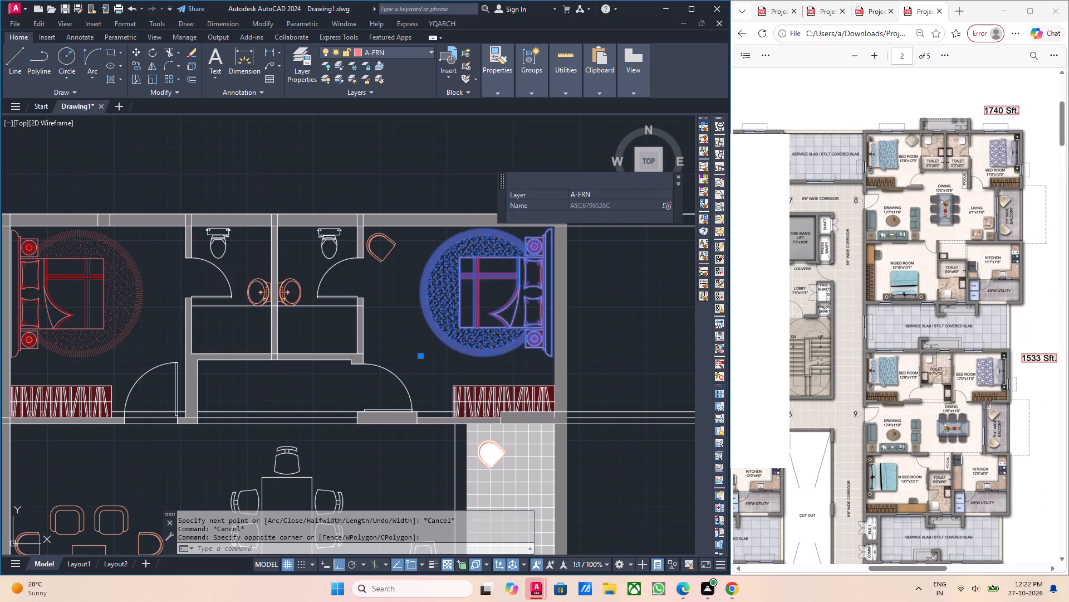
click(625, 372)
key(Escape)
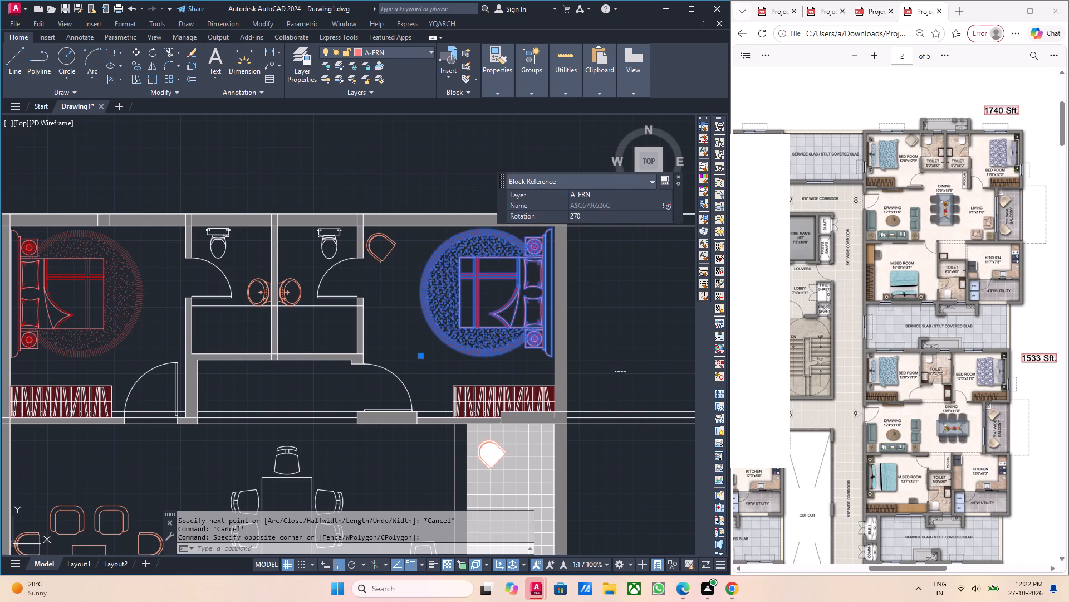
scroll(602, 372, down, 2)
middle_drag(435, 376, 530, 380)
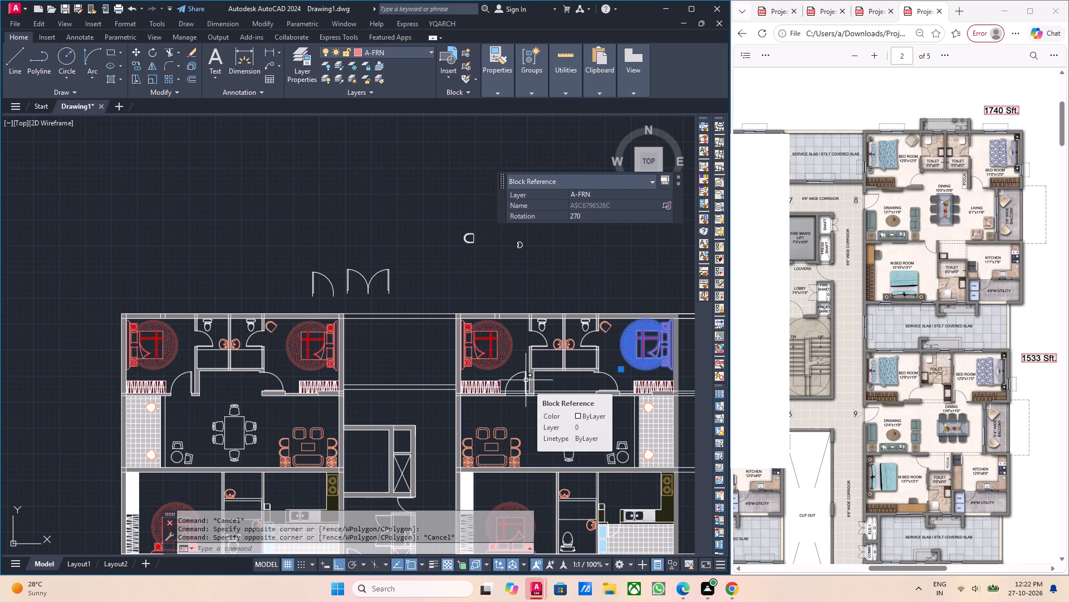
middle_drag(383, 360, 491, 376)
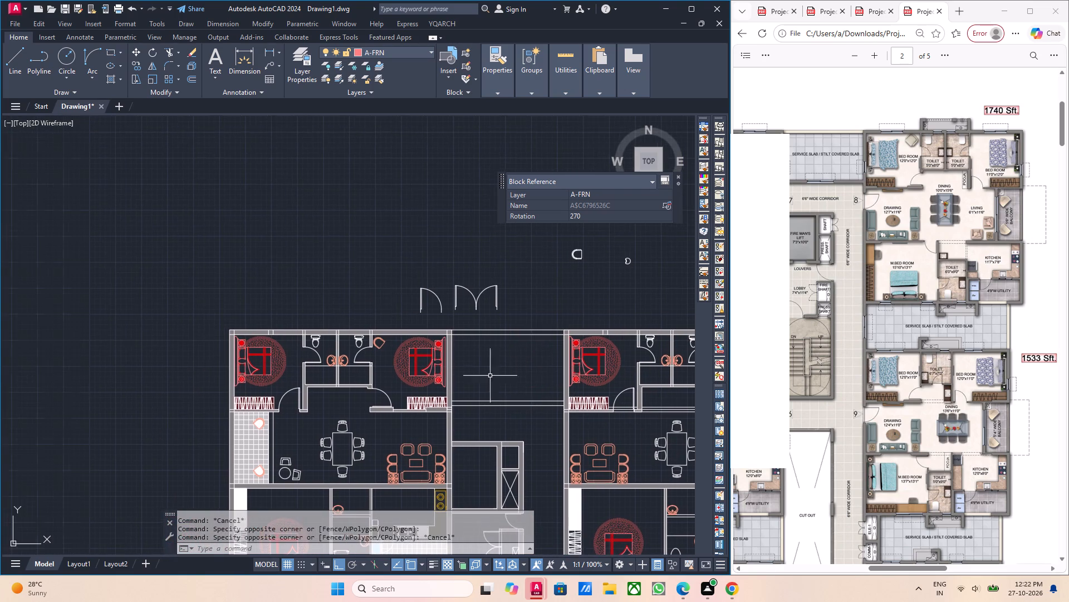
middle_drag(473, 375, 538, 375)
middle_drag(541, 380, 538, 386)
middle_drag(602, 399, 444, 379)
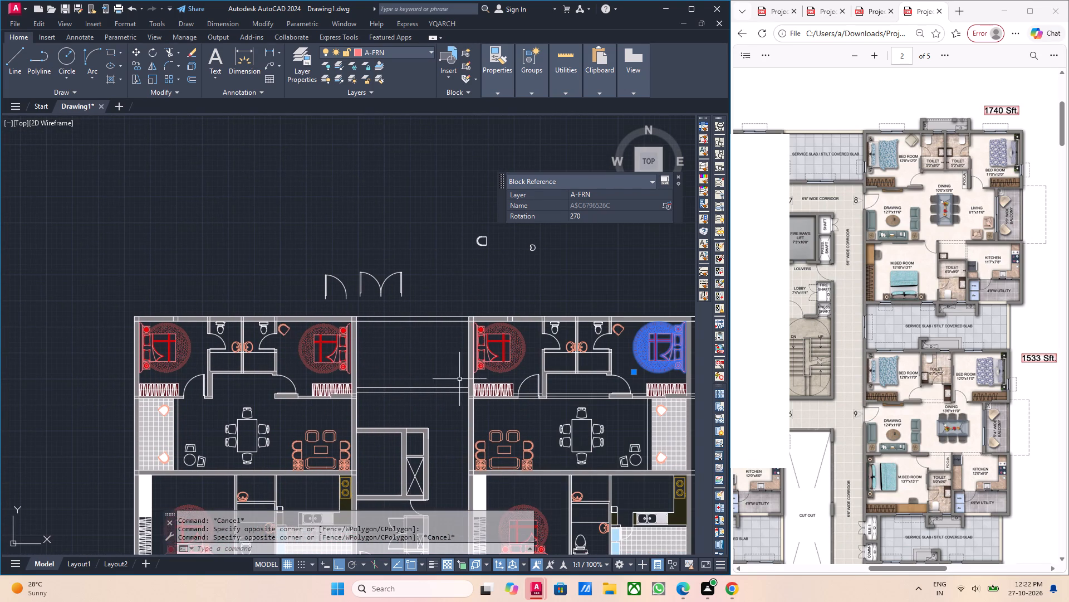
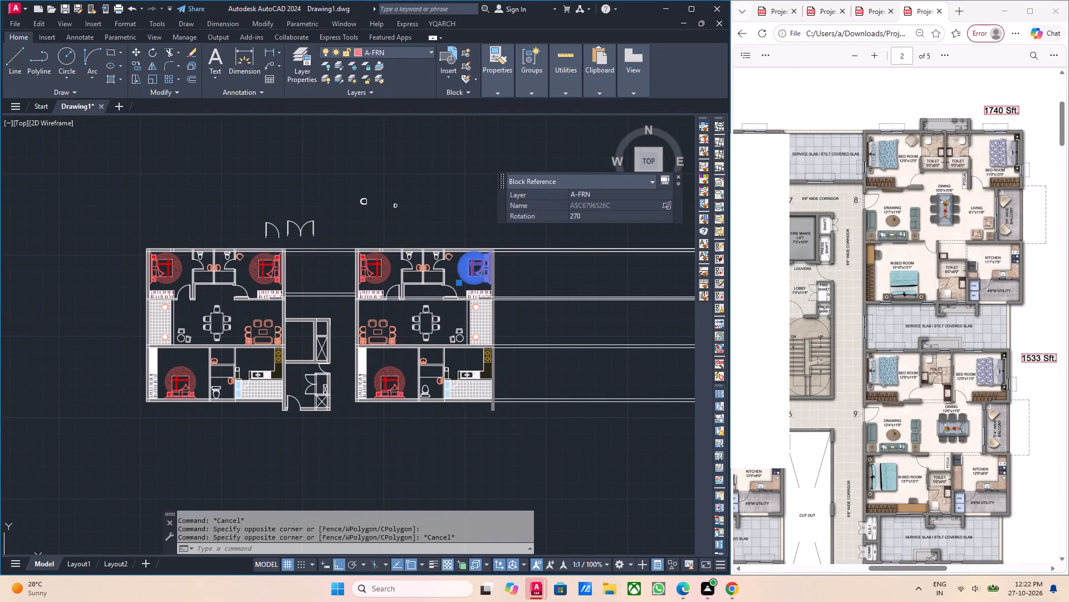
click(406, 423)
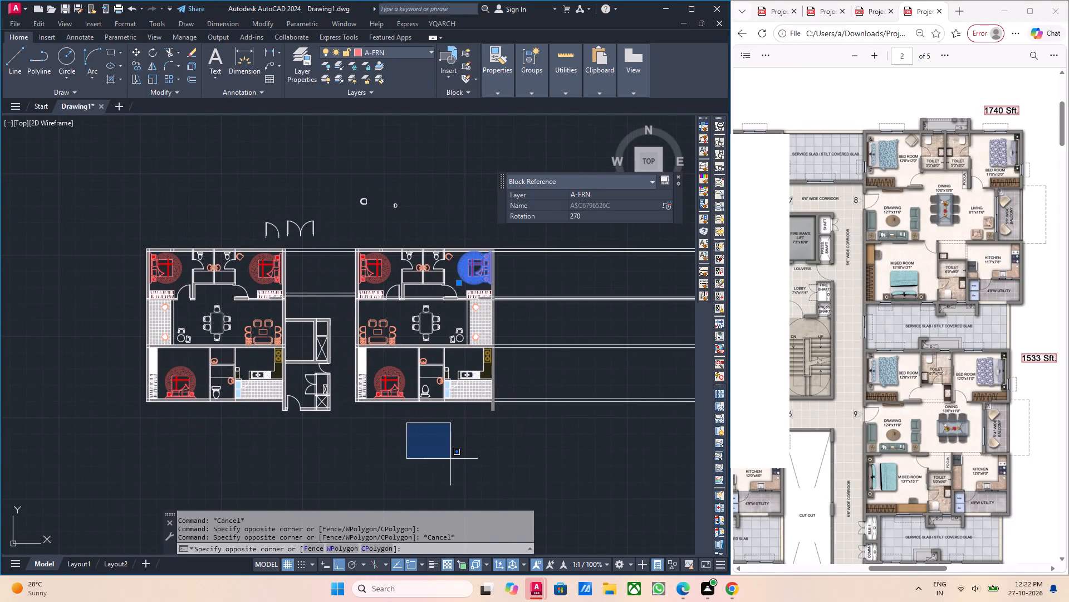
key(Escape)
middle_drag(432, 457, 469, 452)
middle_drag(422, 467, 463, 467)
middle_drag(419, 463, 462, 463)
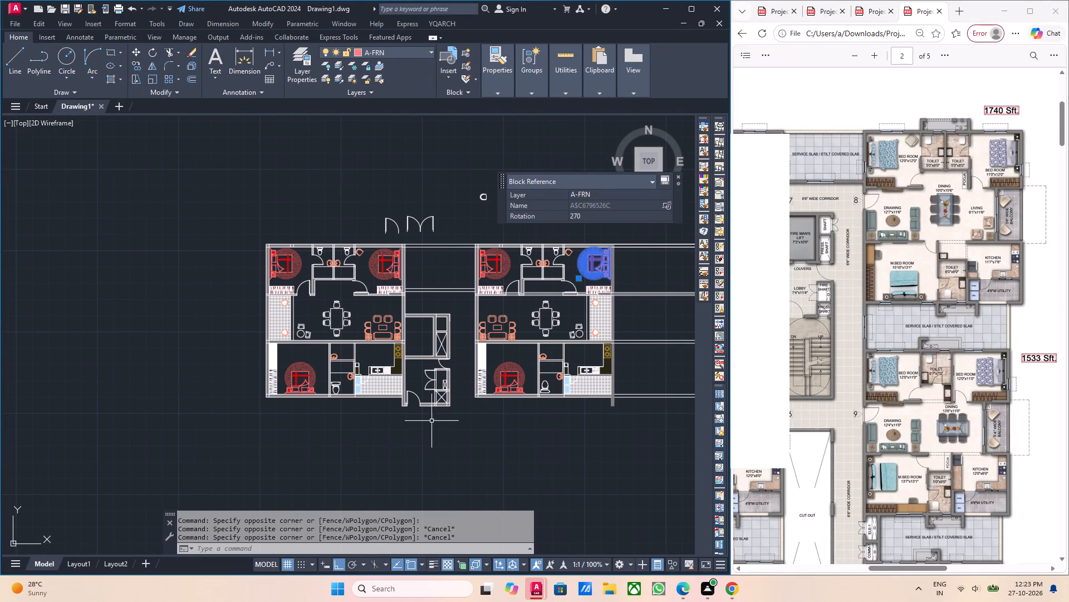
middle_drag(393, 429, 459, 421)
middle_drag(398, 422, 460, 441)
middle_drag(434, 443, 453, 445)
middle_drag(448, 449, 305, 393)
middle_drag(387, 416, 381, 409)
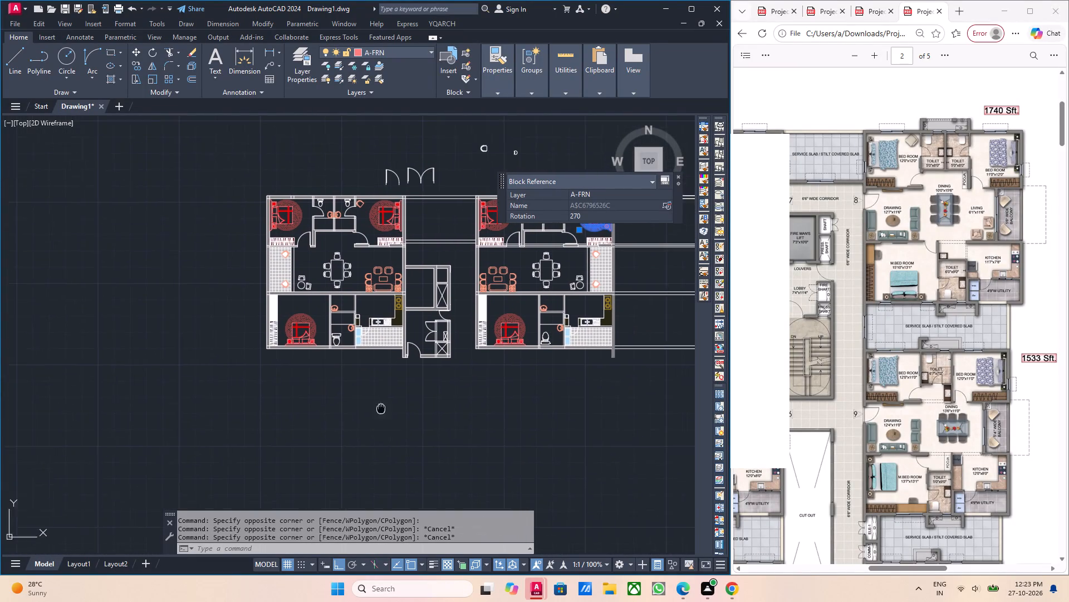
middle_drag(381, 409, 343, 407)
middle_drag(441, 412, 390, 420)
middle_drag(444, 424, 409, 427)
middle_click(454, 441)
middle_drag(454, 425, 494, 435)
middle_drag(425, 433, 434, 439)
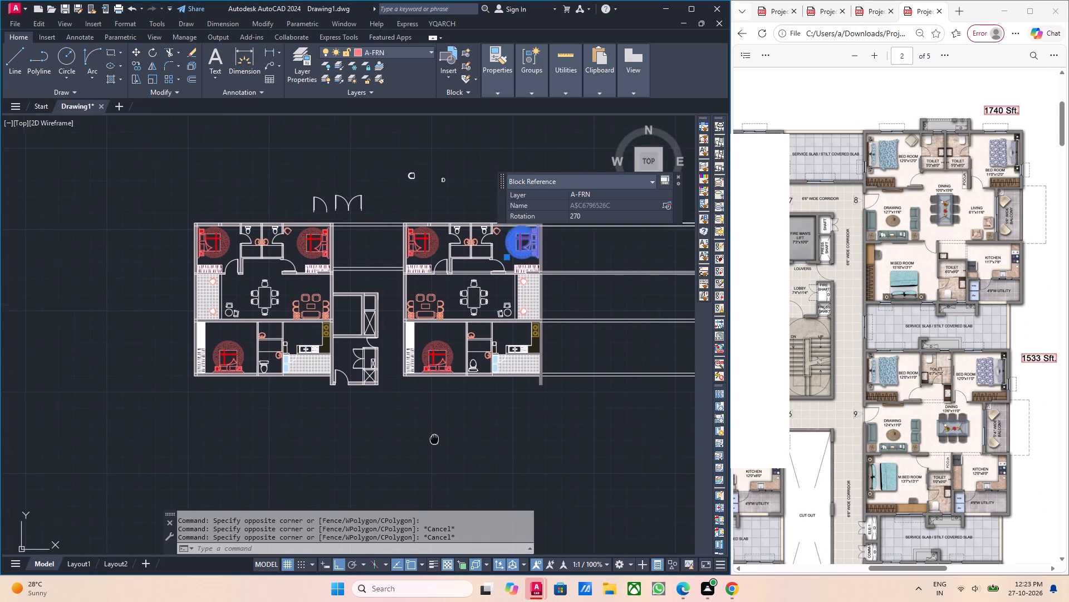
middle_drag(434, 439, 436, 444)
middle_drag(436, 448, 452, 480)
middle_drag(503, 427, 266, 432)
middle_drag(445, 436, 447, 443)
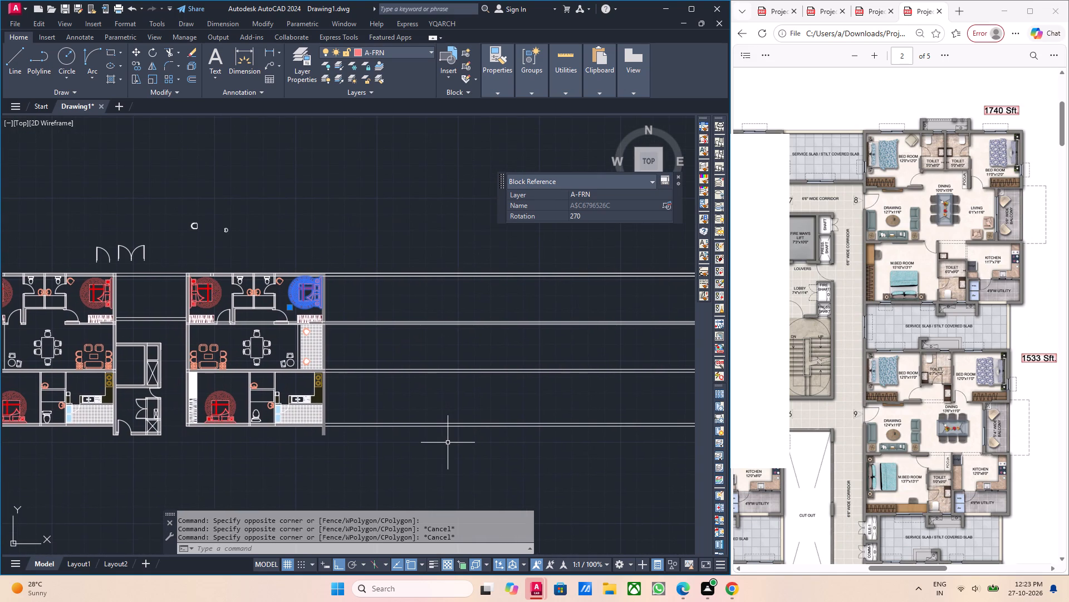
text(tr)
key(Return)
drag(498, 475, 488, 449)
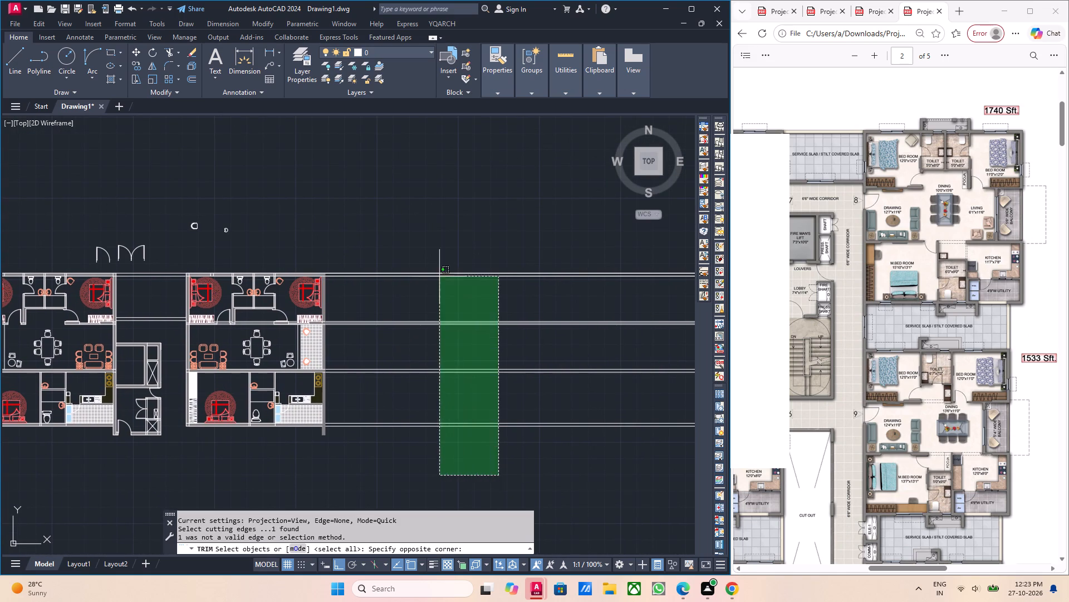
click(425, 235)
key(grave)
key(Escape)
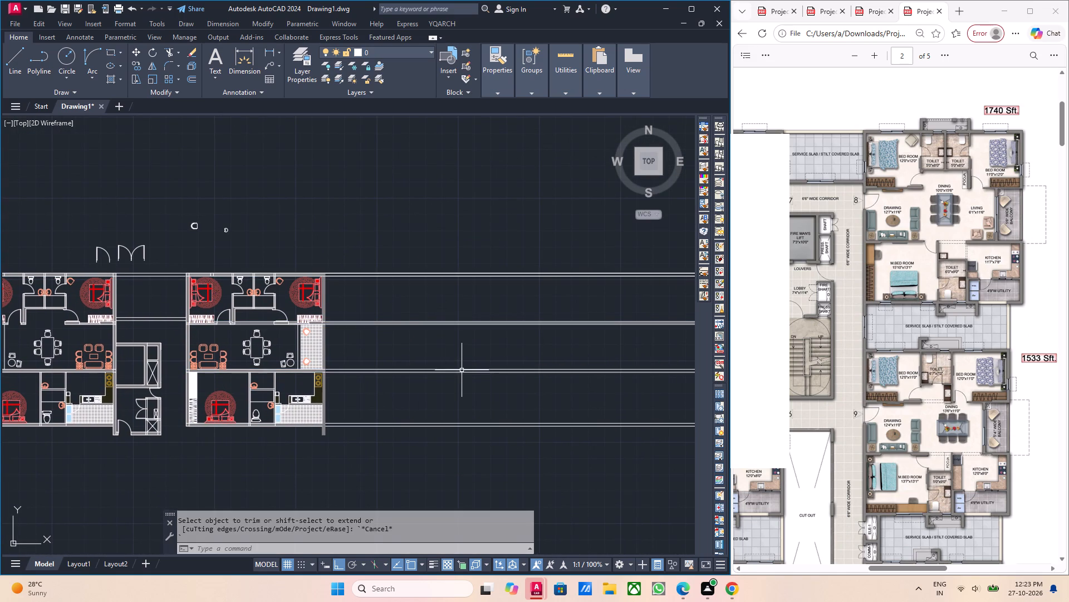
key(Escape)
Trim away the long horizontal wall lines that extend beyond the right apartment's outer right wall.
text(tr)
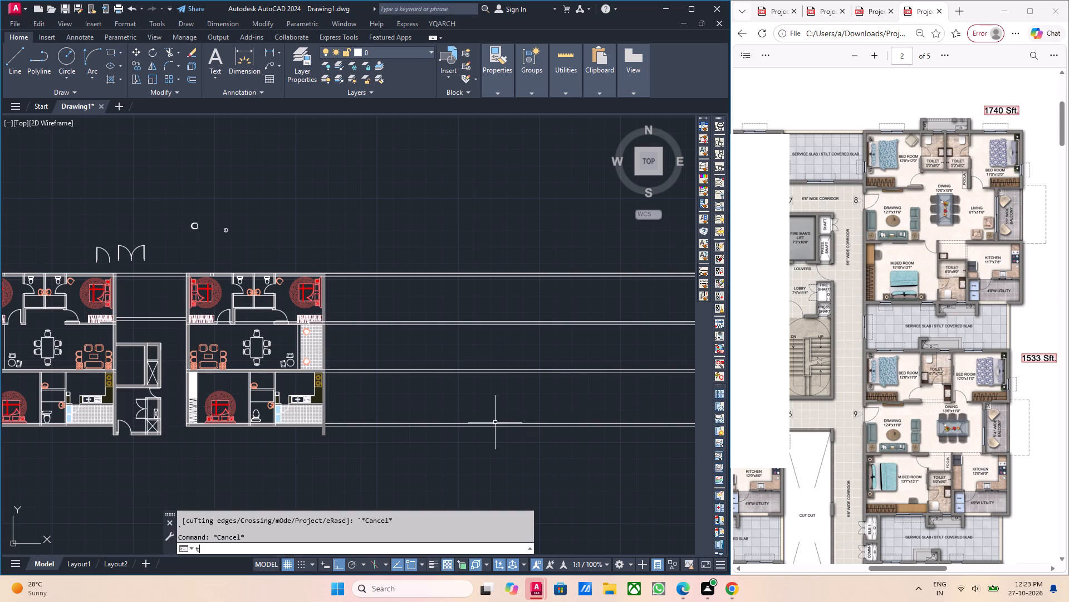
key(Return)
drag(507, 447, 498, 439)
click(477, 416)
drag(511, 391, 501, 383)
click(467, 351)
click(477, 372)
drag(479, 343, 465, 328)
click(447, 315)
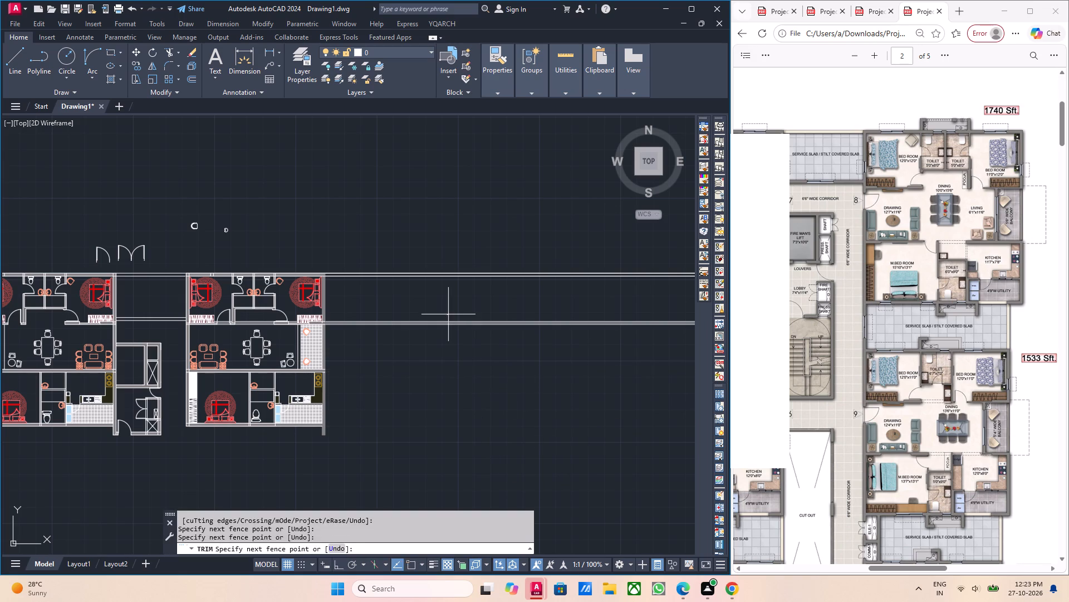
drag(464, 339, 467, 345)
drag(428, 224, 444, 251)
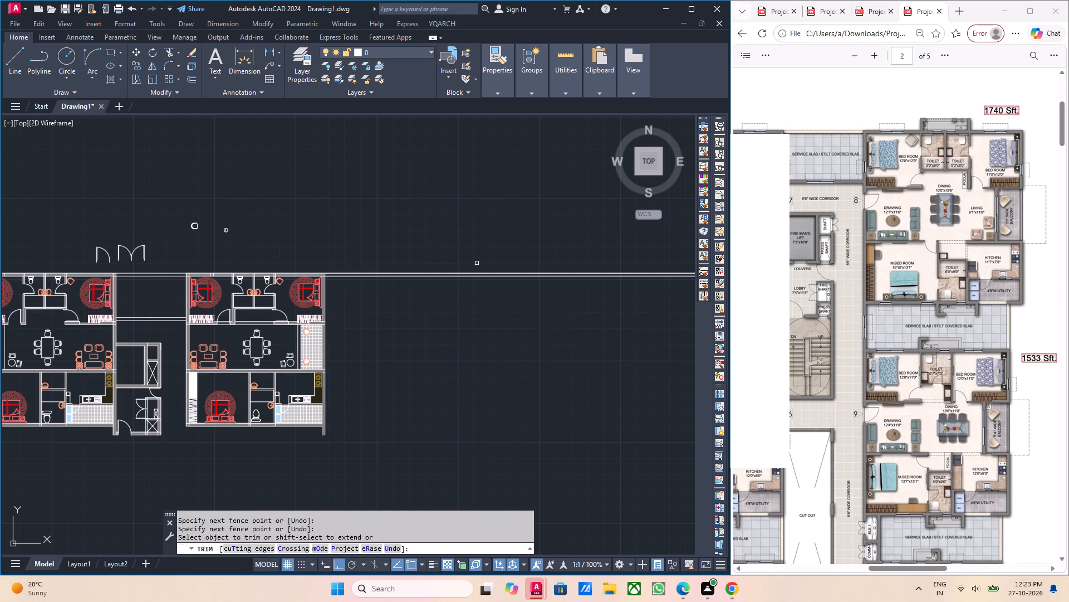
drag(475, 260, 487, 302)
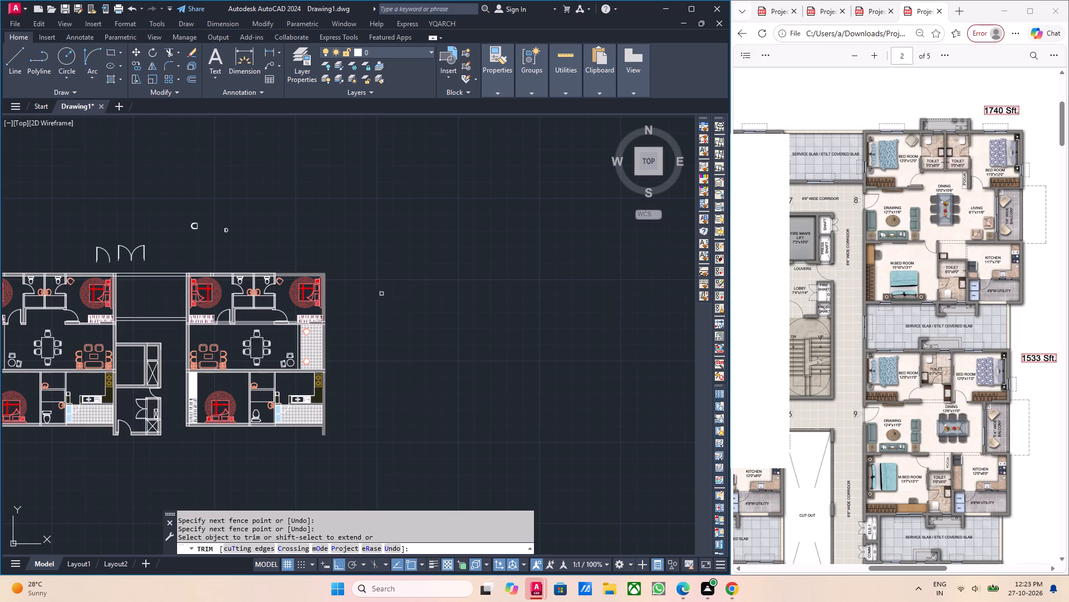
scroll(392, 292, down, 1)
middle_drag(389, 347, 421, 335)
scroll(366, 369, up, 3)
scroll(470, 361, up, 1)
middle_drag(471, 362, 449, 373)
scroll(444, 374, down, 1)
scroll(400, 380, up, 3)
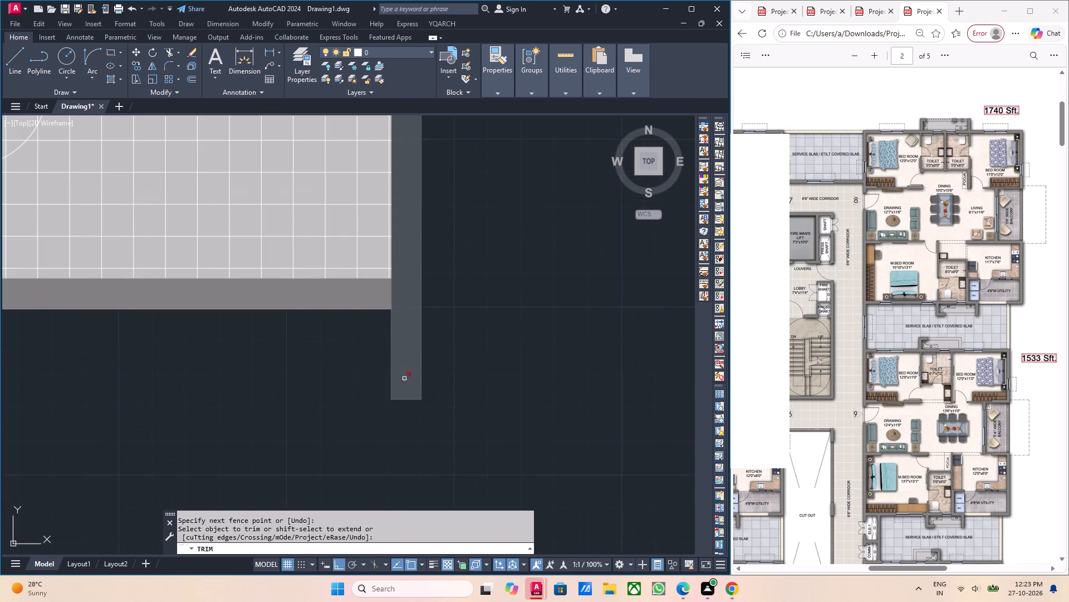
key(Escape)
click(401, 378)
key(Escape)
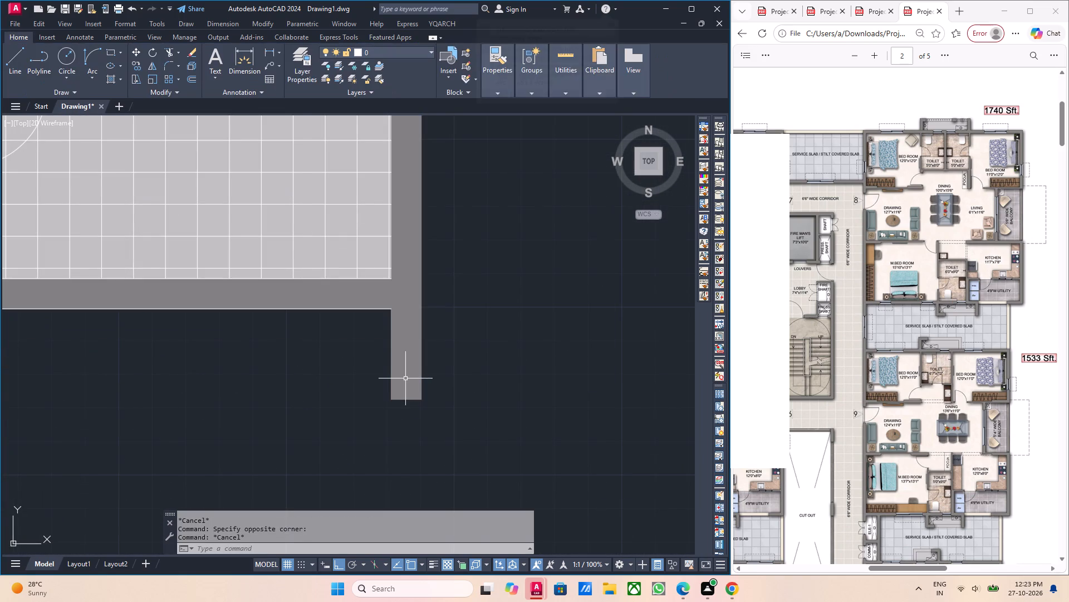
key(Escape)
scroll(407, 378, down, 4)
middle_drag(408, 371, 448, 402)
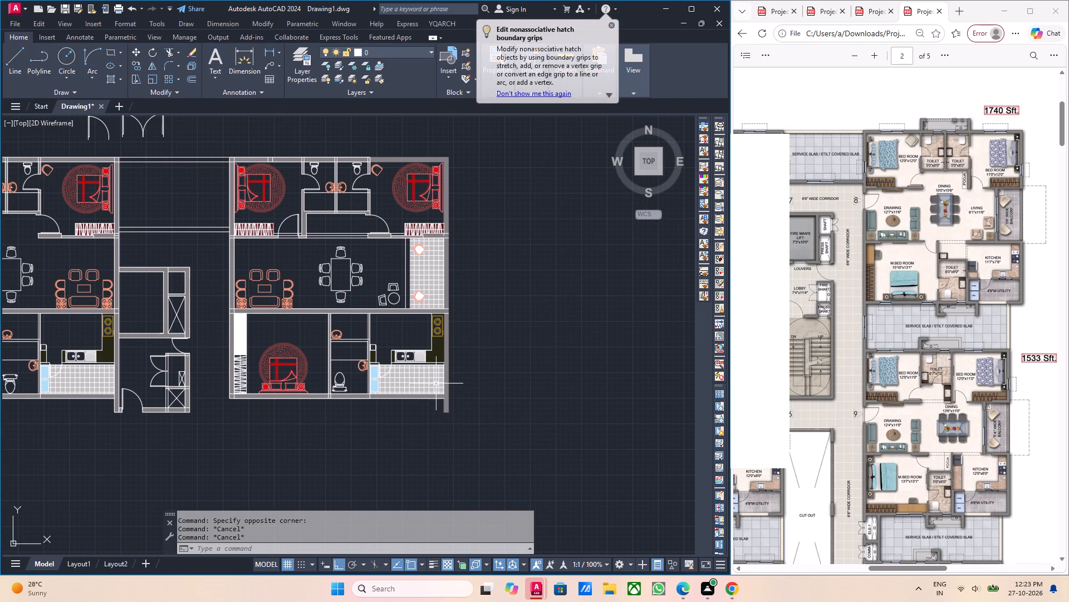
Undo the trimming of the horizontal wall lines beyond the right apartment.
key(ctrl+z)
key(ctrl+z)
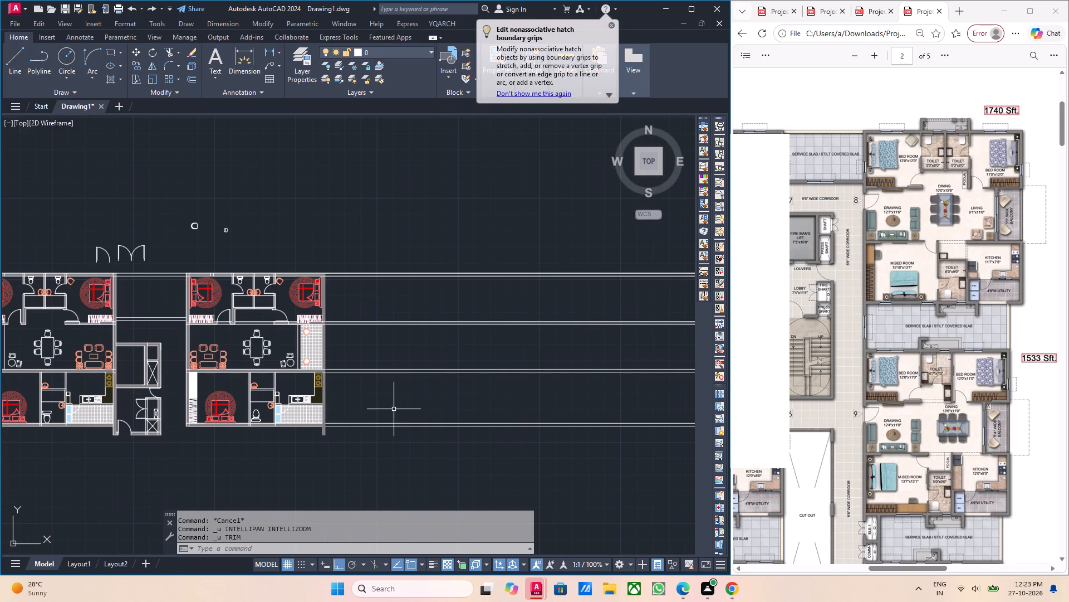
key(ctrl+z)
Draw a vertical line about 41'-5.8" long along the right apartment's outer wall face, from its top corner to the wall's lower end.
middle_drag(454, 371, 458, 410)
scroll(432, 332, up, 1)
key(Escape)
middle_drag(425, 333, 432, 372)
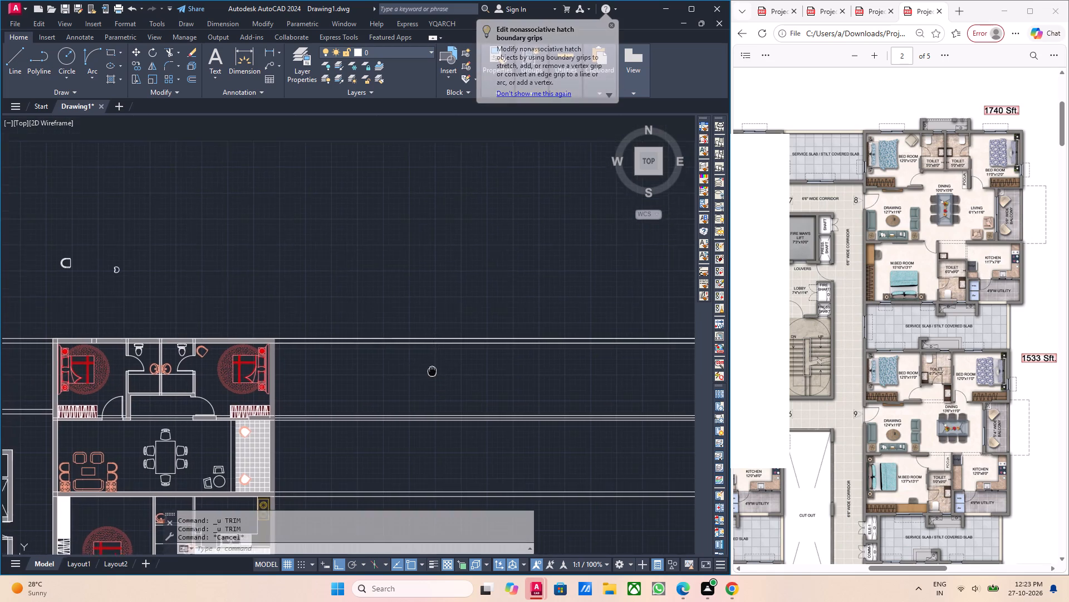
middle_drag(432, 372, 424, 377)
scroll(247, 343, up, 3)
middle_drag(298, 367, 298, 353)
key(l)
key(Return)
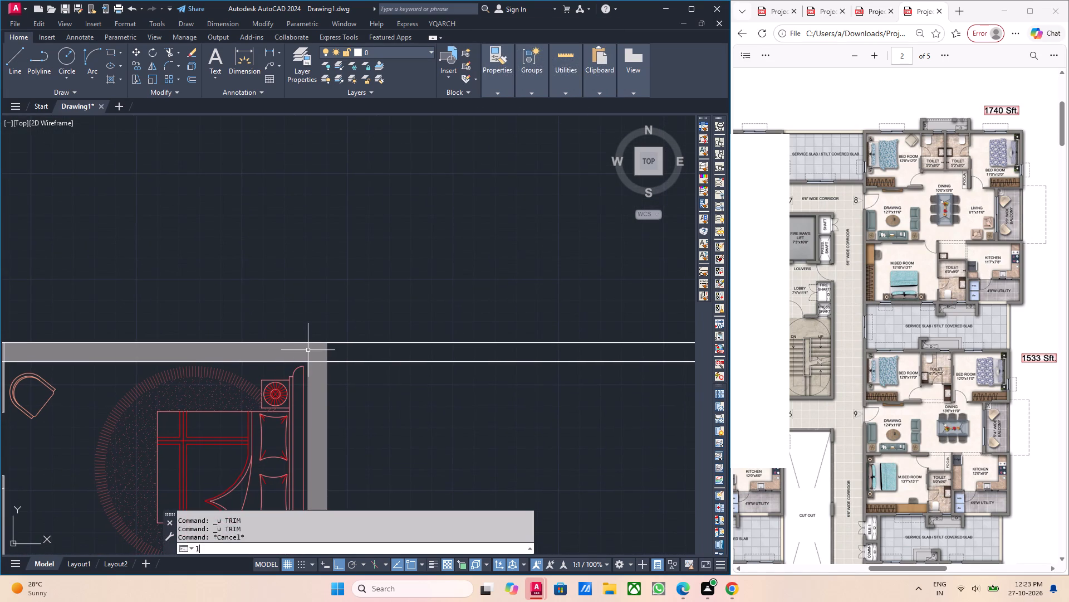
scroll(321, 345, up, 2)
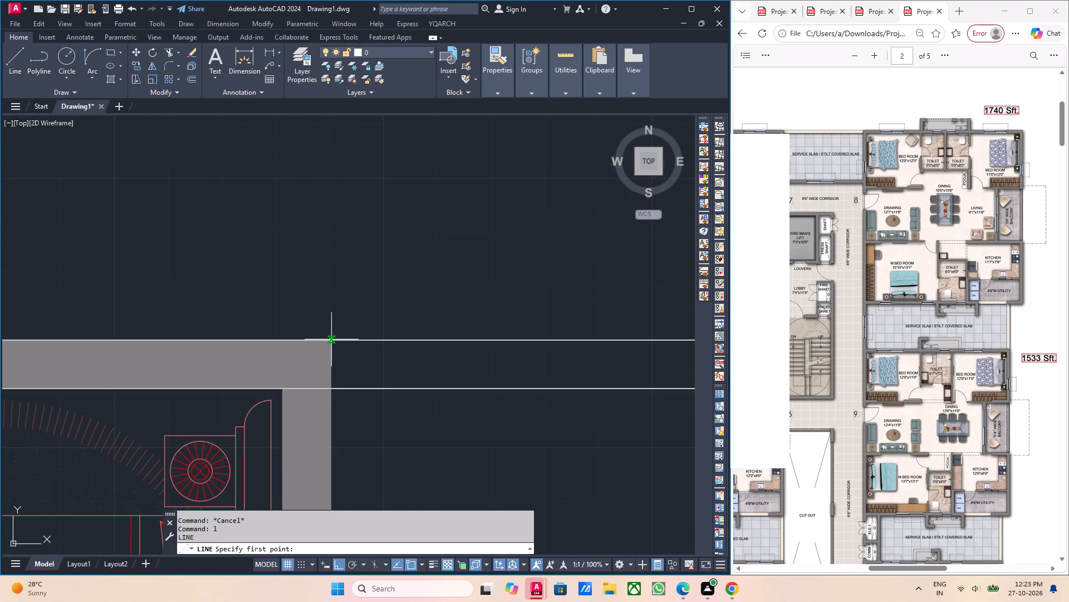
click(331, 339)
scroll(343, 430, down, 3)
middle_drag(361, 508, 326, 173)
scroll(323, 278, down, 3)
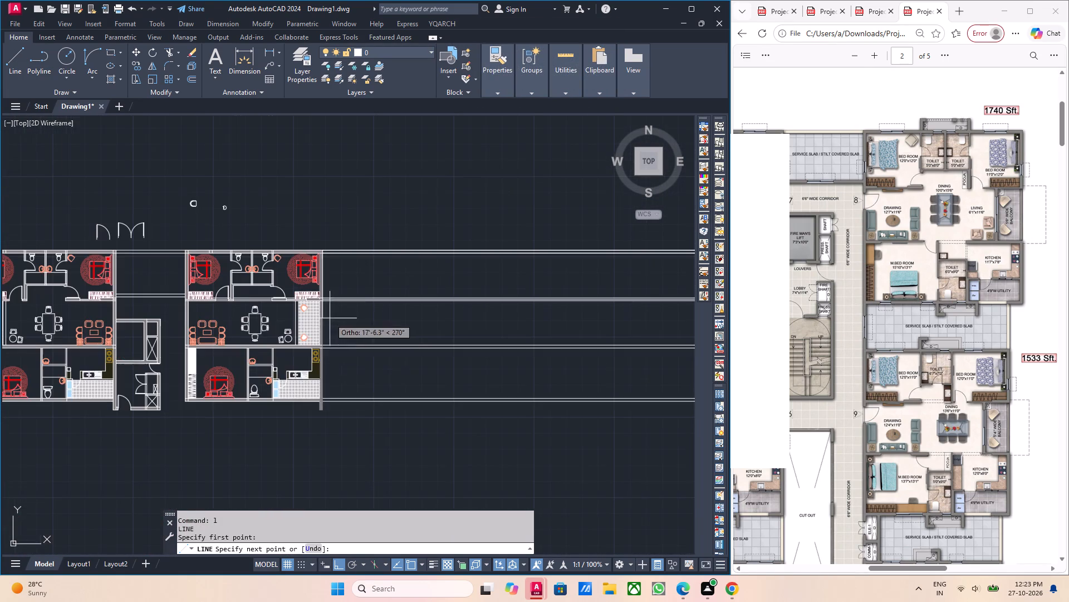
middle_drag(332, 361, 332, 234)
scroll(327, 315, up, 3)
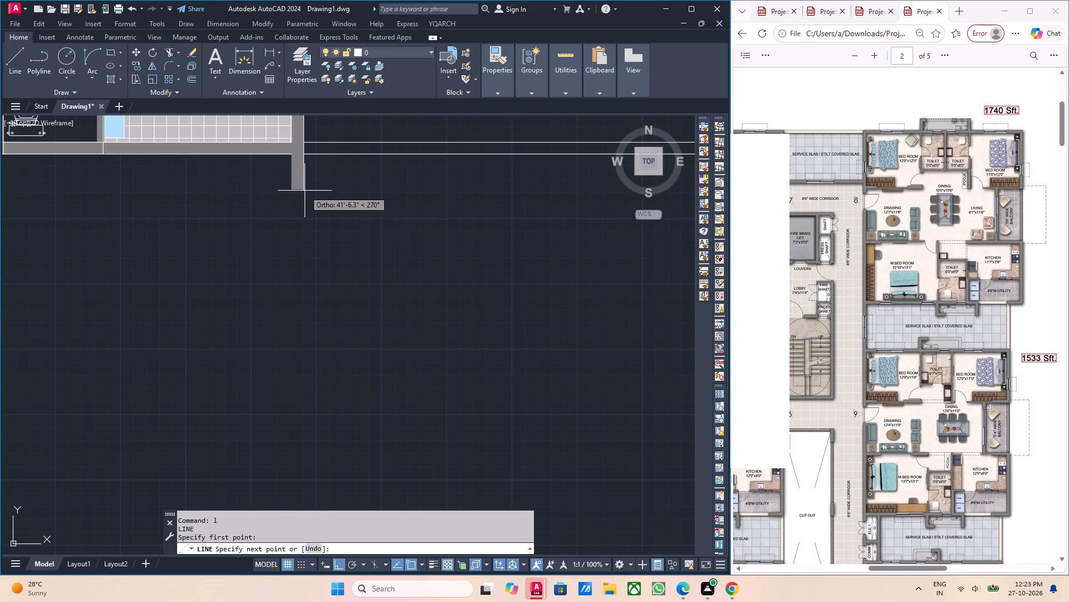
click(304, 190)
key(Escape)
Offset the new vertical line 9" inward, toward the inner face of the right apartment's outer wall.
middle_drag(325, 235, 386, 349)
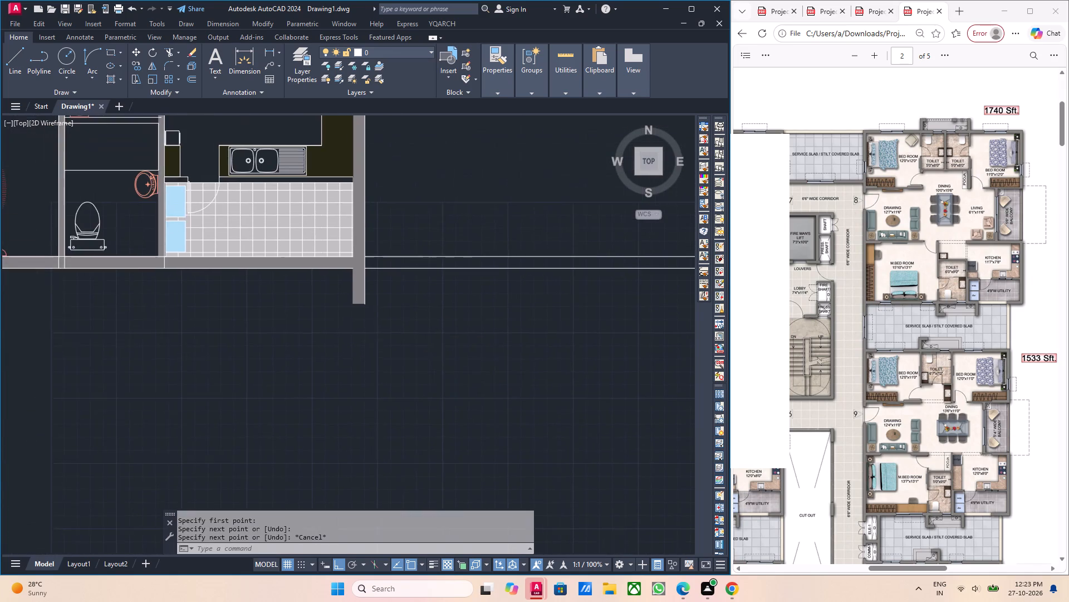
scroll(366, 295, up, 5)
click(363, 302)
middle_drag(419, 319, 412, 323)
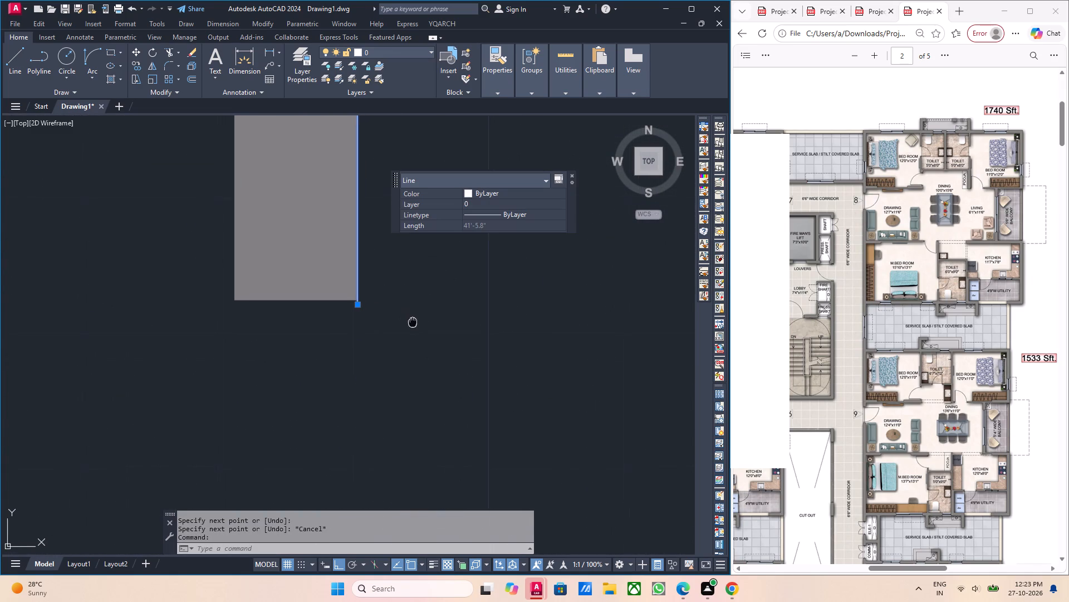
middle_drag(412, 323, 410, 324)
key(o)
key(Return)
click(355, 306)
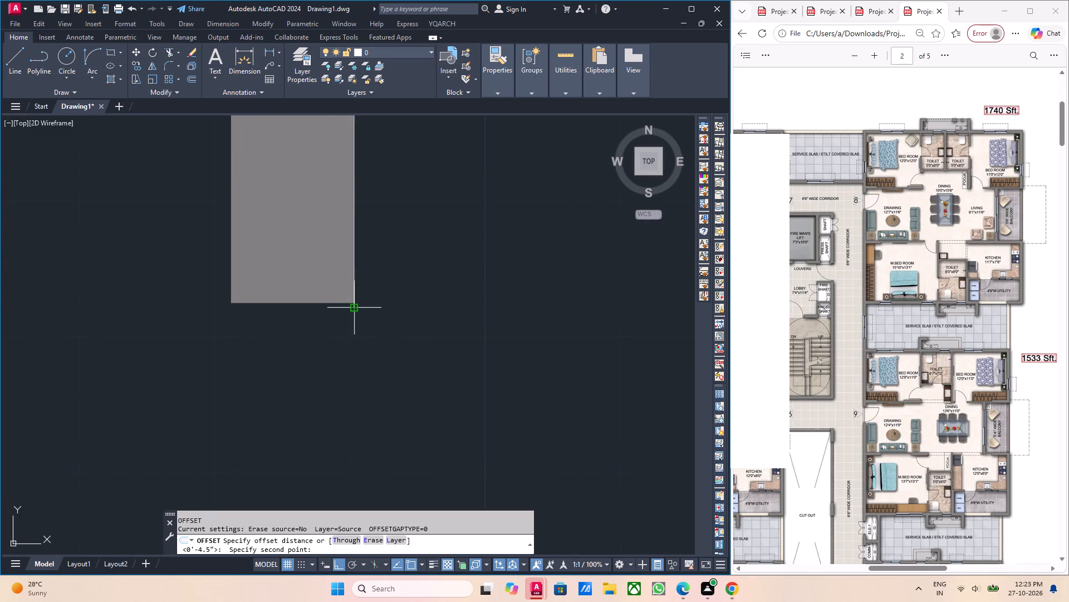
text(9")
key(Return)
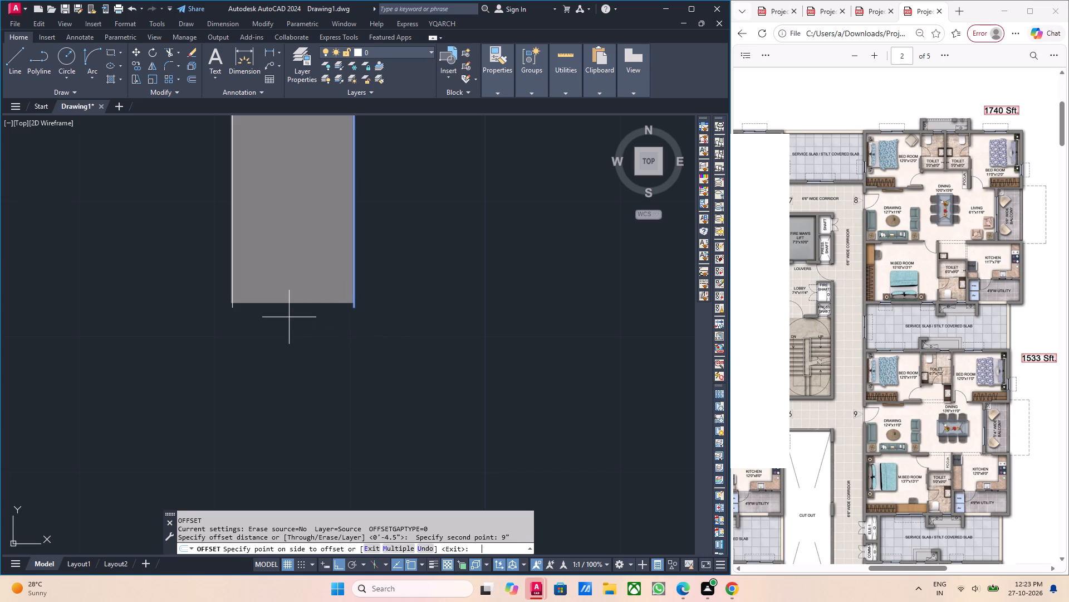
click(264, 350)
middle_drag(210, 341, 263, 405)
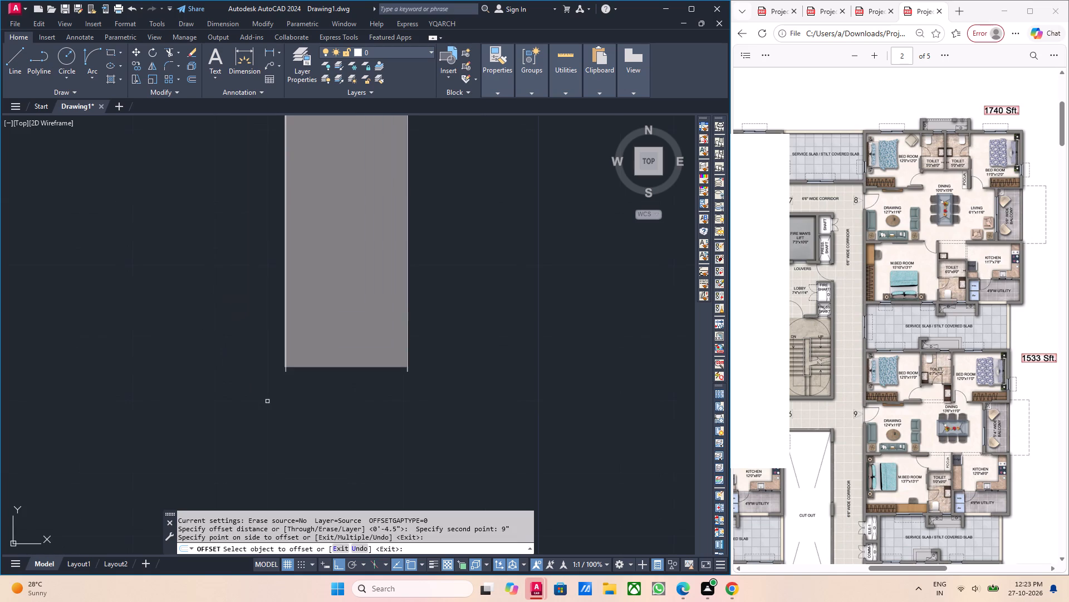
key(Escape)
Shift the offset line sideways by its midpoint onto the hatched wall's inner edge beside the floor tiling.
scroll(269, 355, up, 5)
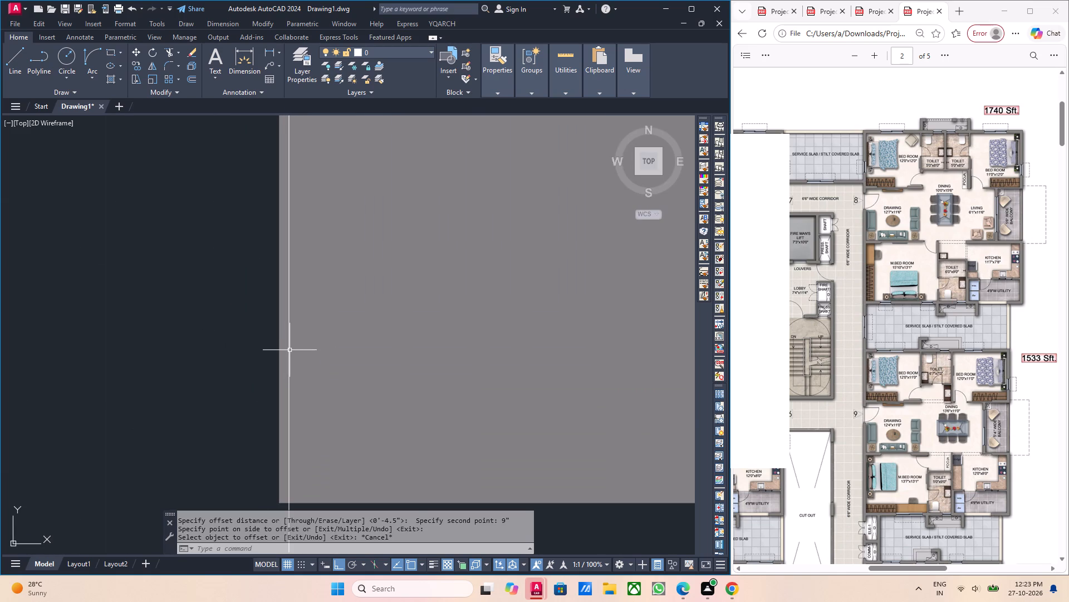
click(290, 350)
scroll(279, 265, down, 6)
middle_drag(299, 222, 319, 409)
middle_drag(328, 210, 316, 441)
middle_drag(305, 279, 305, 397)
middle_drag(302, 329, 294, 426)
middle_drag(287, 325, 288, 455)
middle_drag(312, 328, 296, 427)
scroll(296, 359, down, 2)
scroll(274, 261, down, 2)
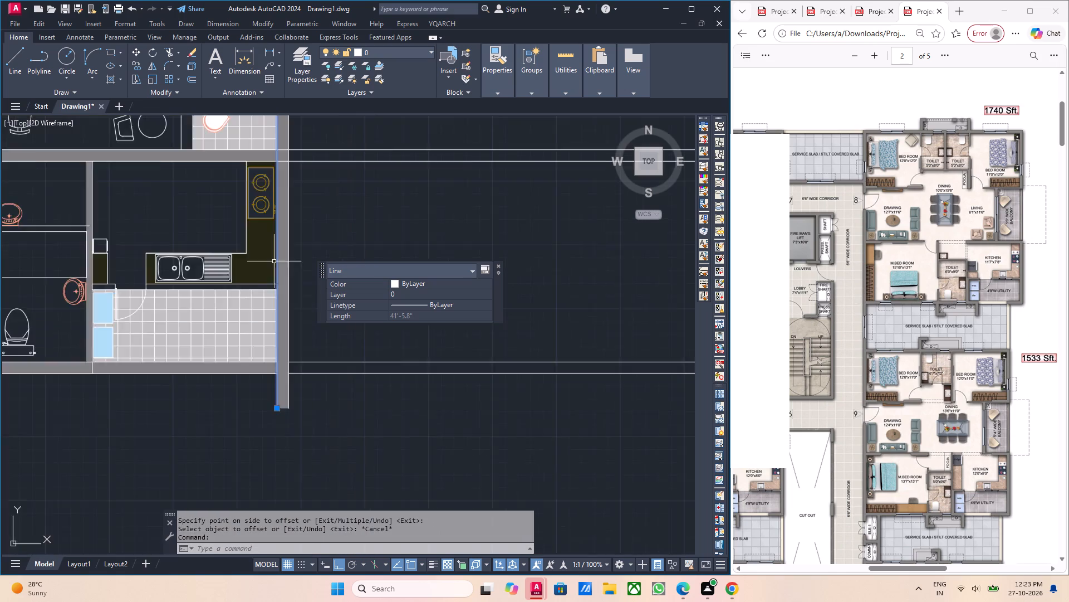
scroll(274, 261, down, 1)
middle_drag(281, 248, 279, 337)
scroll(263, 212, up, 2)
scroll(281, 284, up, 5)
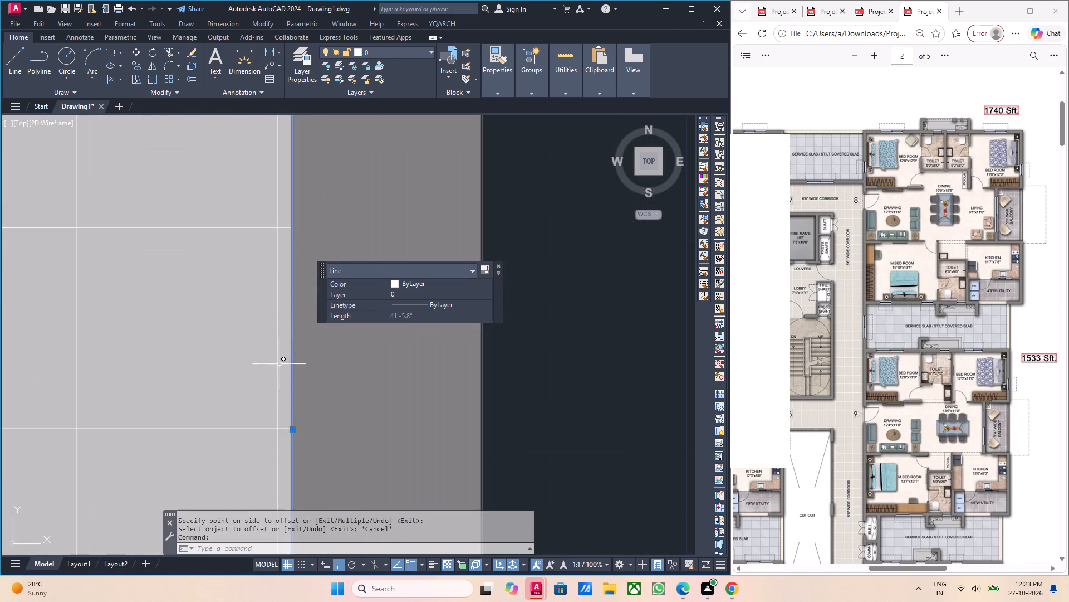
middle_drag(277, 371, 282, 256)
scroll(291, 325, up, 5)
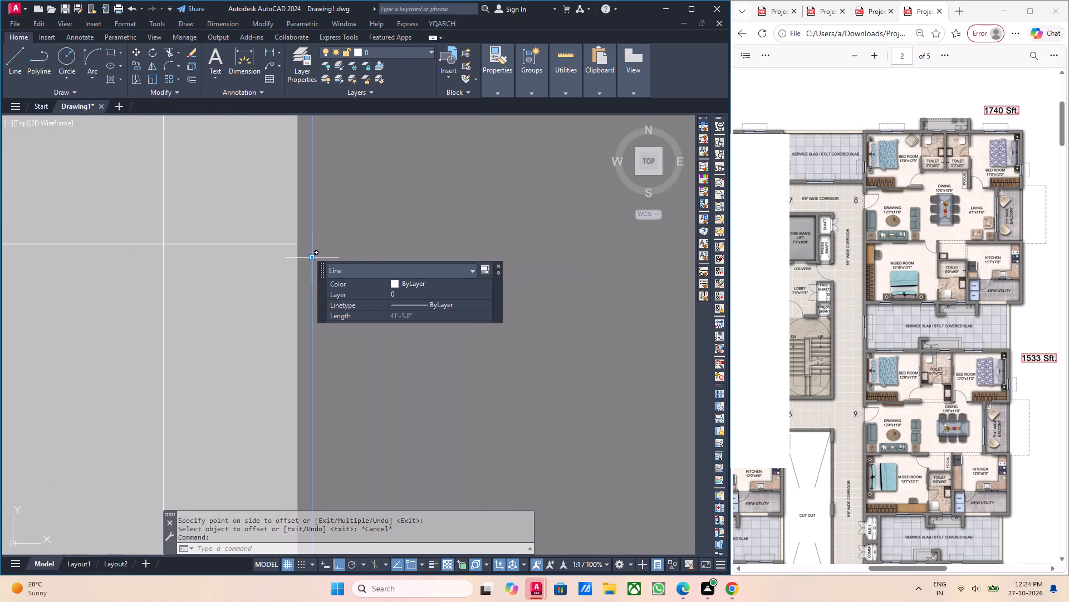
click(312, 258)
click(296, 253)
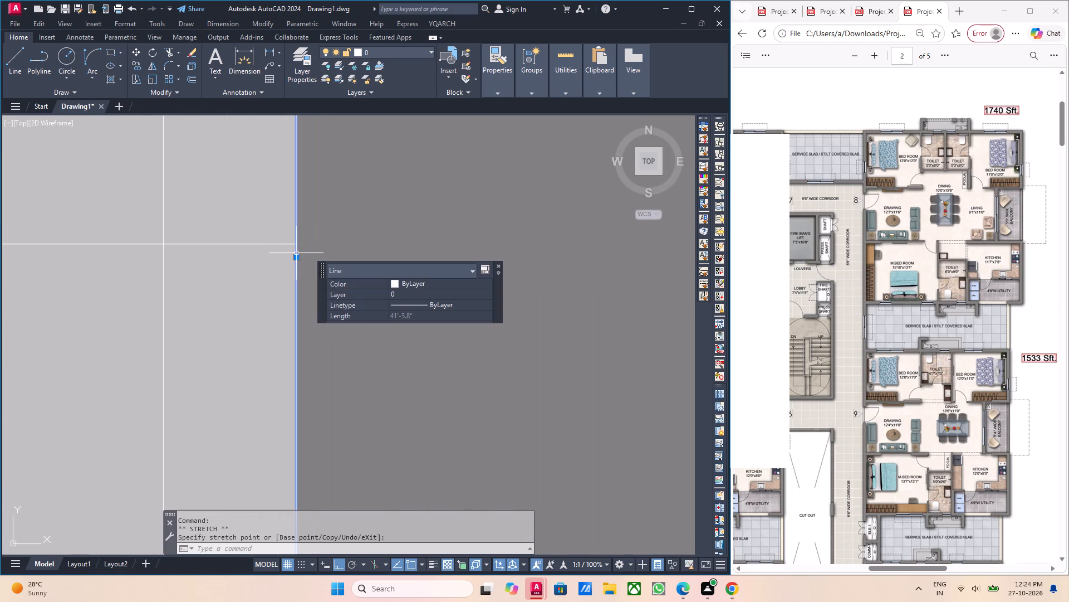
scroll(302, 255, down, 2)
key(Escape)
Shift the outer vertical line sideways by its midpoint onto the outer edge of the right wall's hatch.
scroll(287, 304, down, 2)
scroll(338, 313, down, 3)
middle_drag(423, 330, 371, 336)
scroll(365, 309, up, 2)
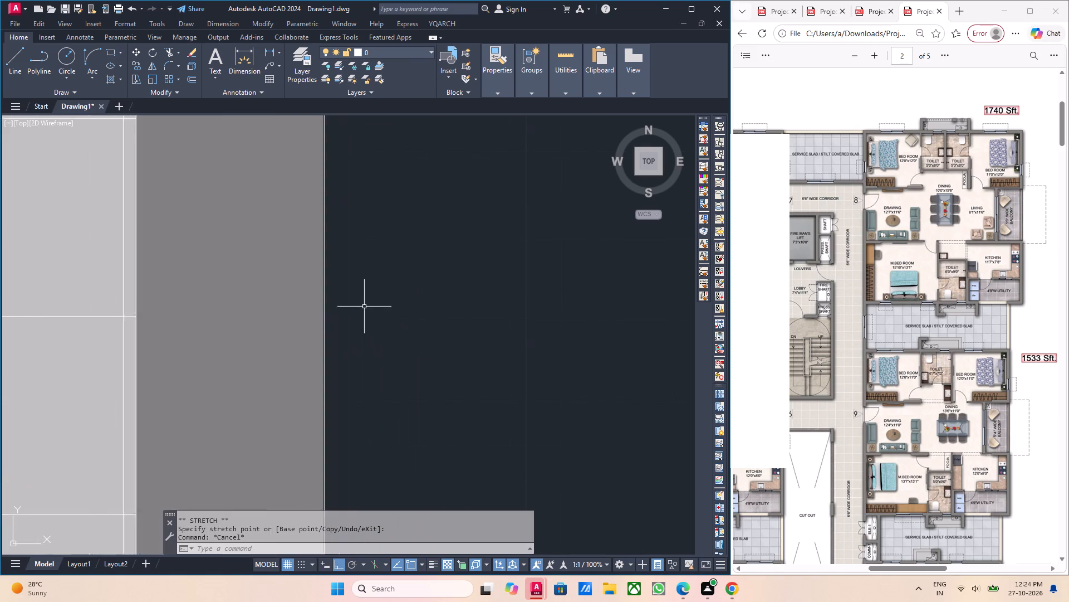
scroll(364, 307, up, 1)
scroll(303, 277, up, 1)
click(300, 269)
click(295, 263)
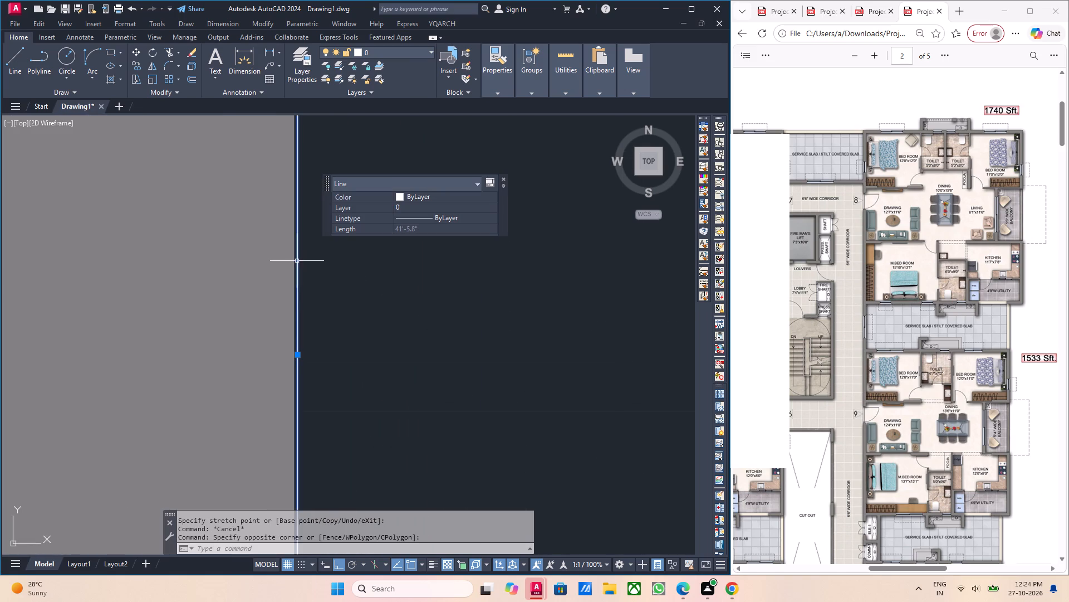
click(298, 356)
scroll(292, 354, up, 3)
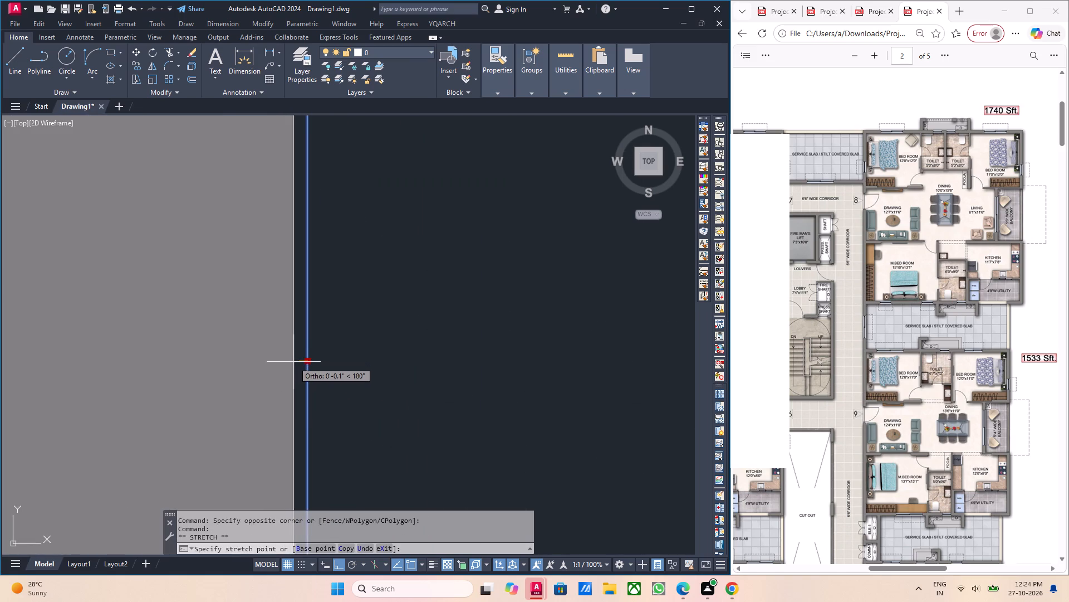
click(293, 362)
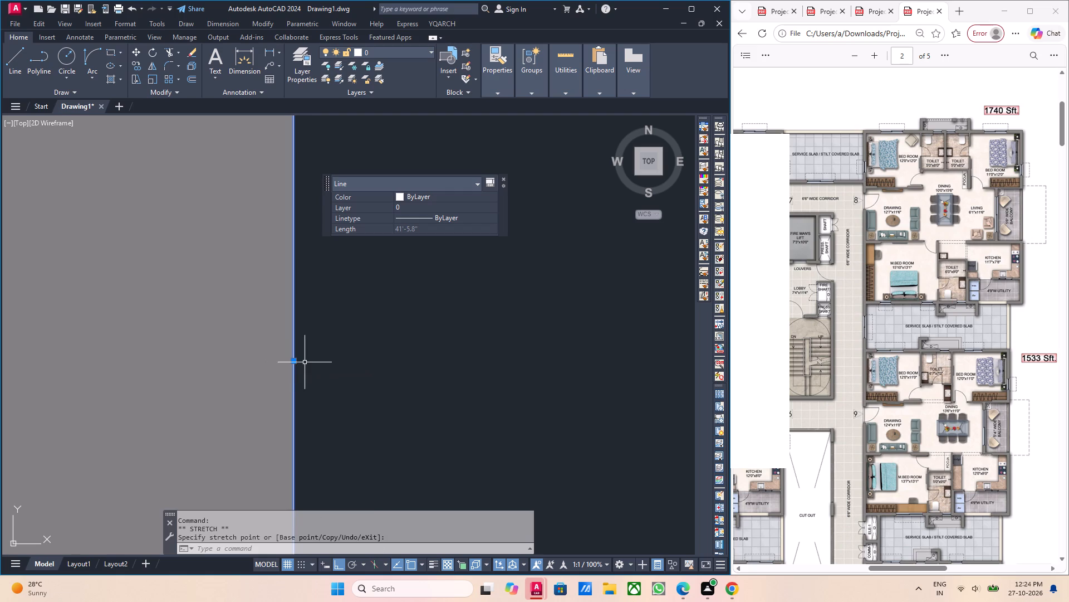
scroll(307, 362, up, 1)
key(Escape)
scroll(307, 362, down, 13)
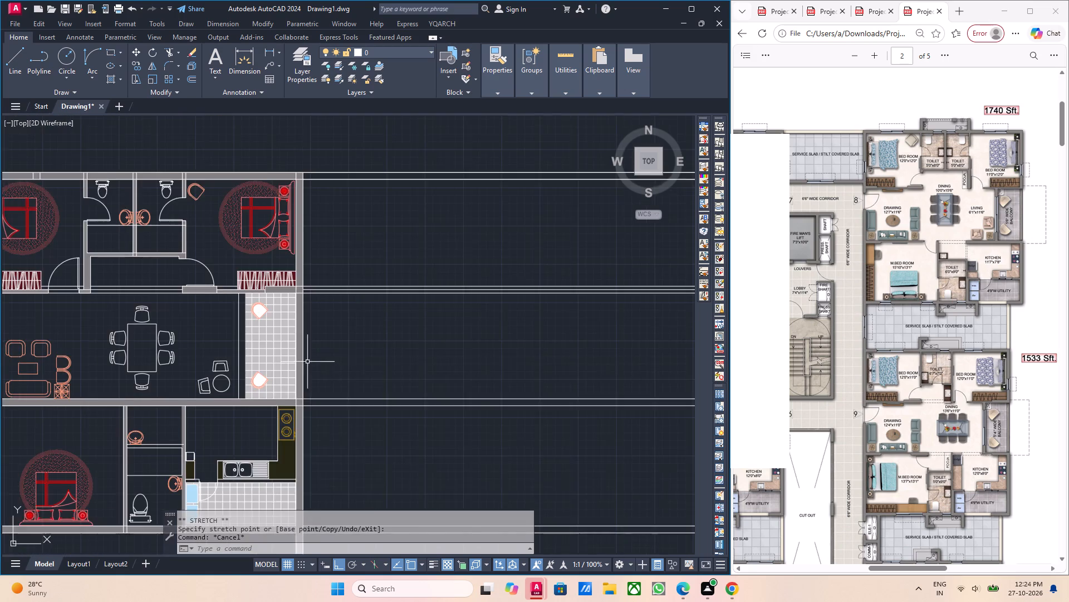
Inspect the right apartment's outer wall edge, the overall two-apartment layout, and the area below the left toilet of the right apartment.
middle_drag(322, 367, 397, 392)
scroll(337, 362, up, 2)
scroll(465, 369, up, 2)
scroll(398, 401, up, 1)
middle_drag(398, 401, 465, 390)
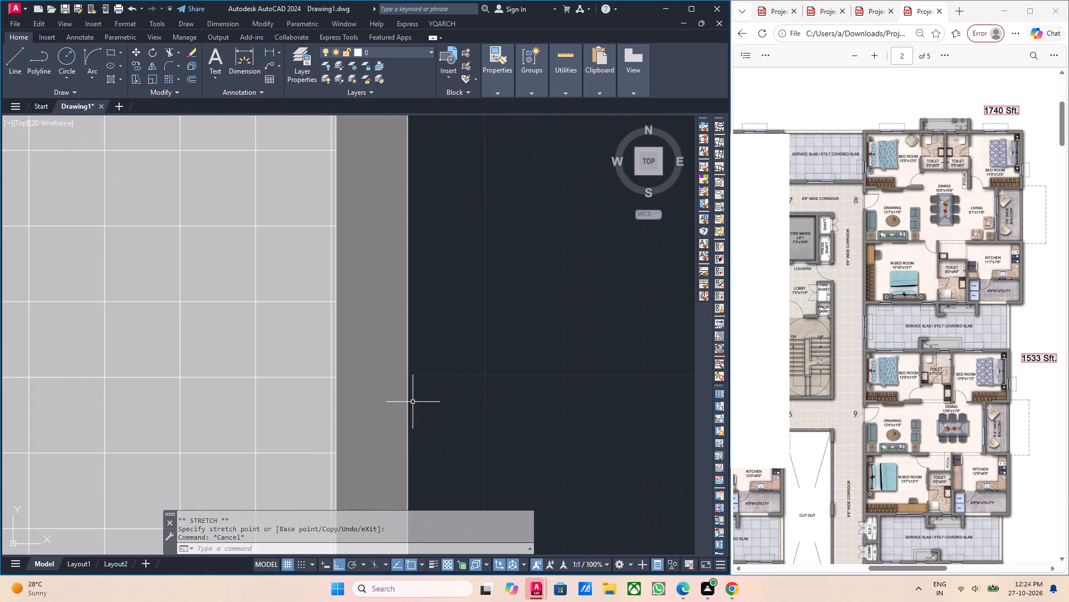
scroll(454, 400, down, 8)
middle_drag(436, 404, 416, 346)
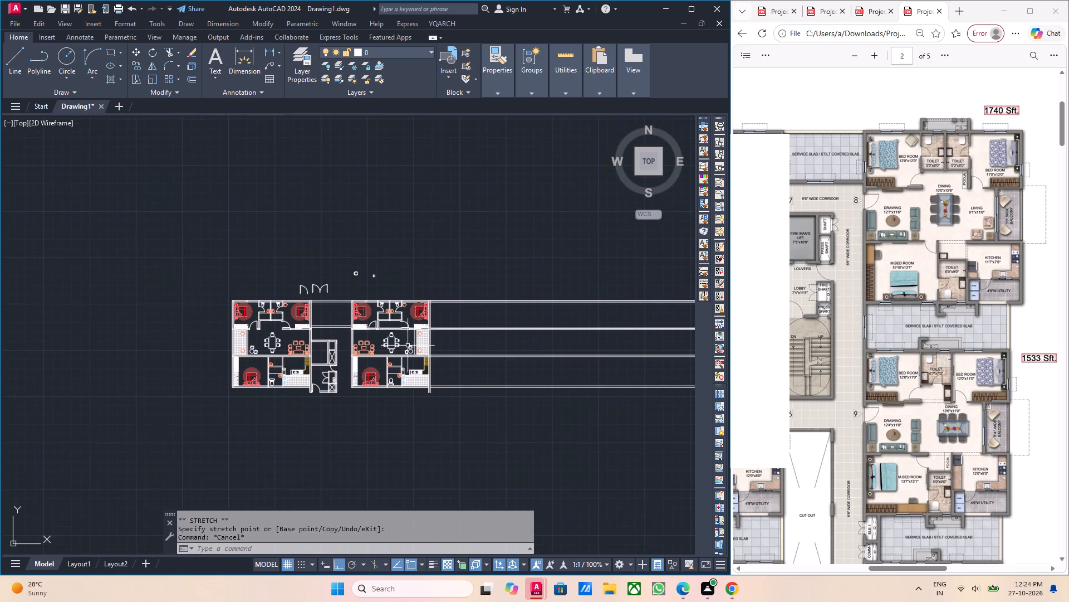
scroll(327, 238, down, 1)
scroll(364, 283, up, 5)
scroll(349, 316, down, 3)
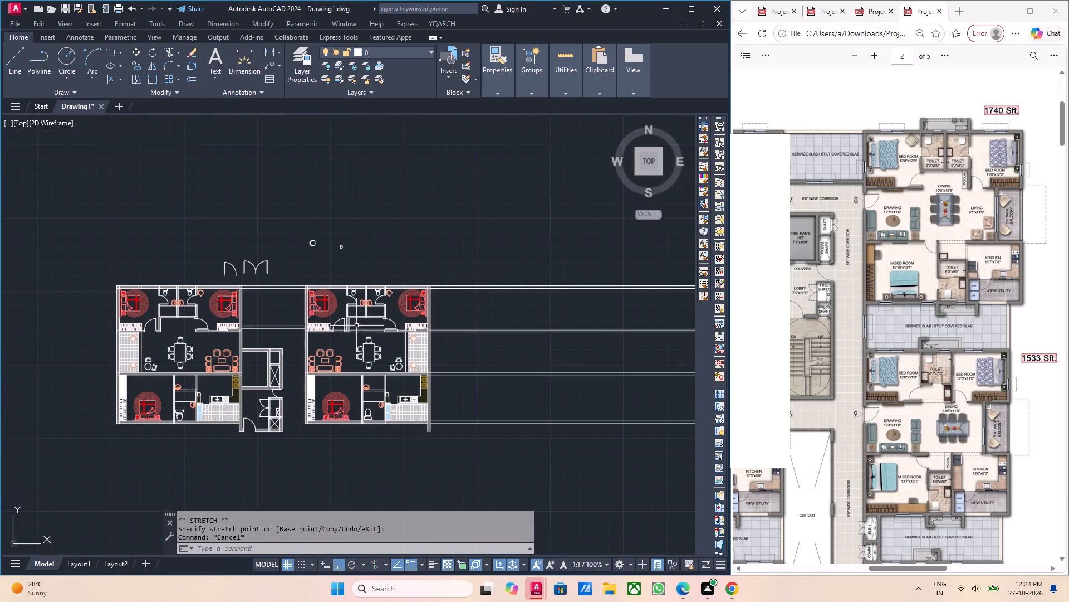
middle_drag(332, 338, 321, 346)
middle_click(377, 344)
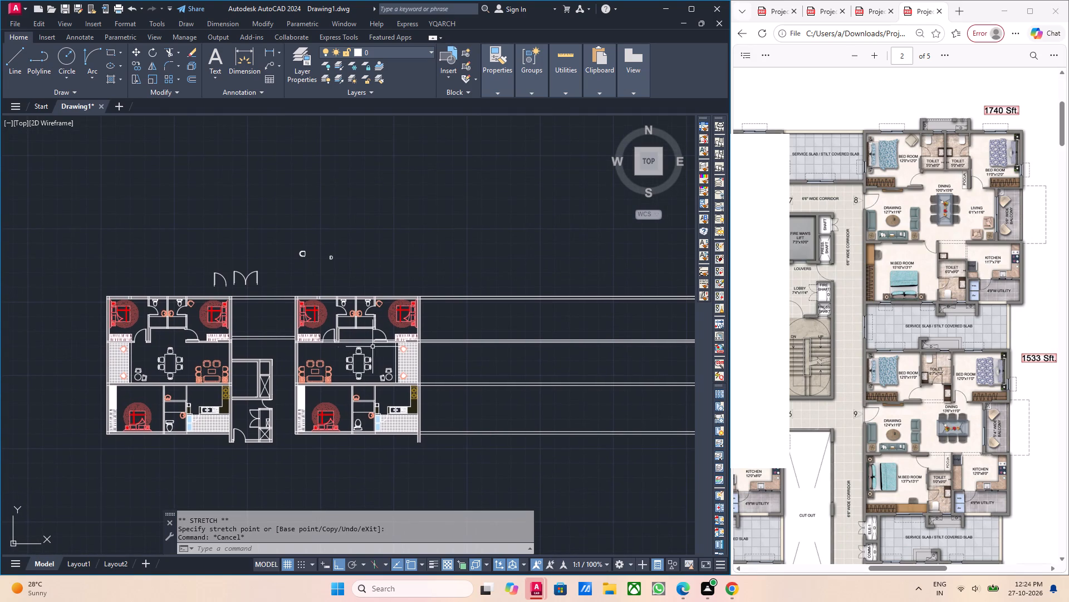
scroll(362, 347, up, 1)
middle_drag(367, 357, 457, 403)
scroll(419, 362, up, 4)
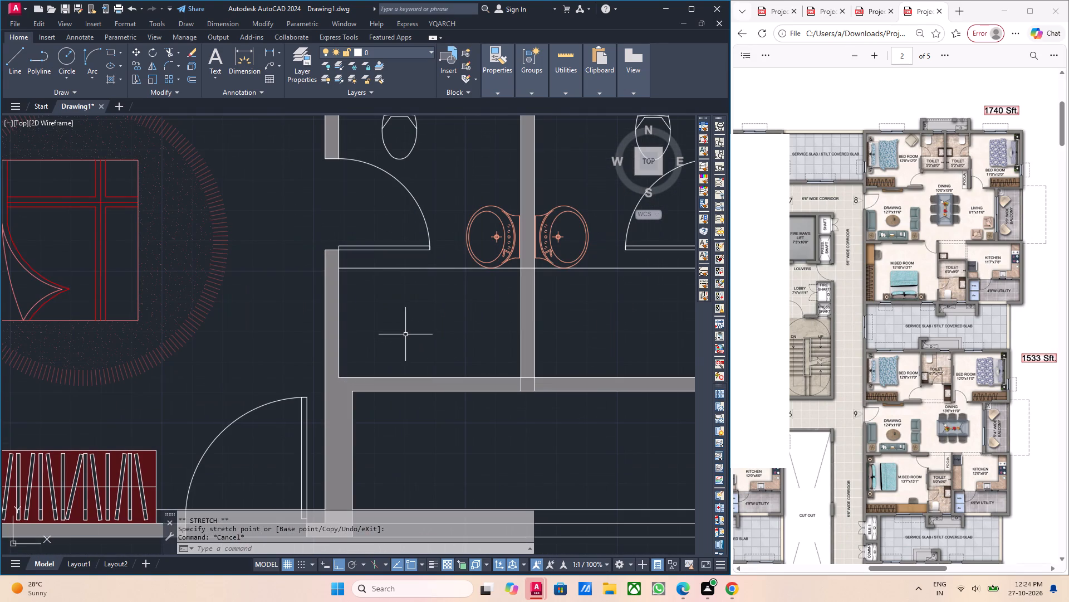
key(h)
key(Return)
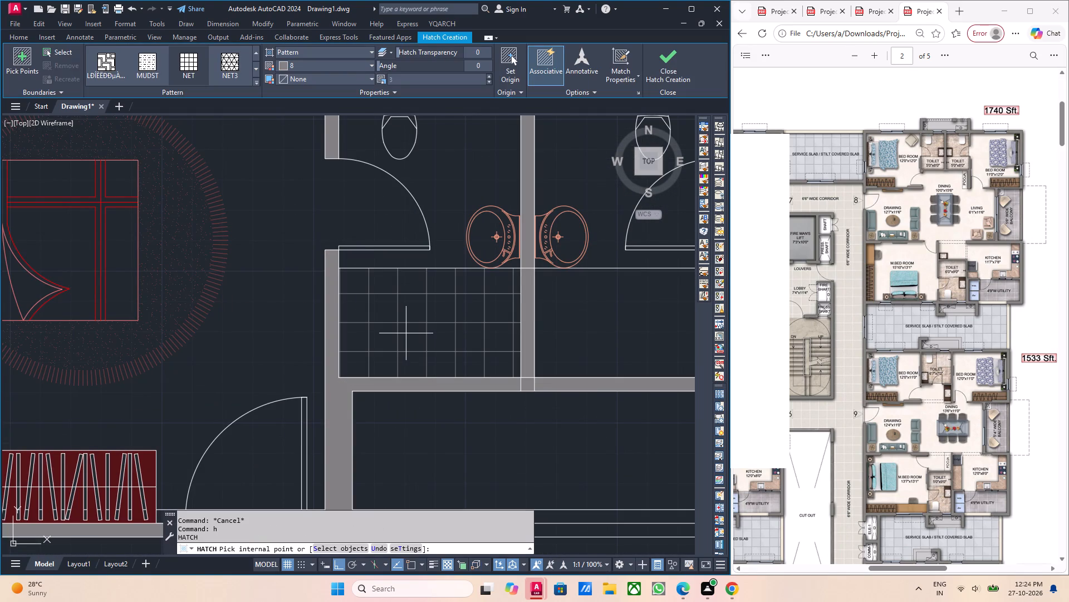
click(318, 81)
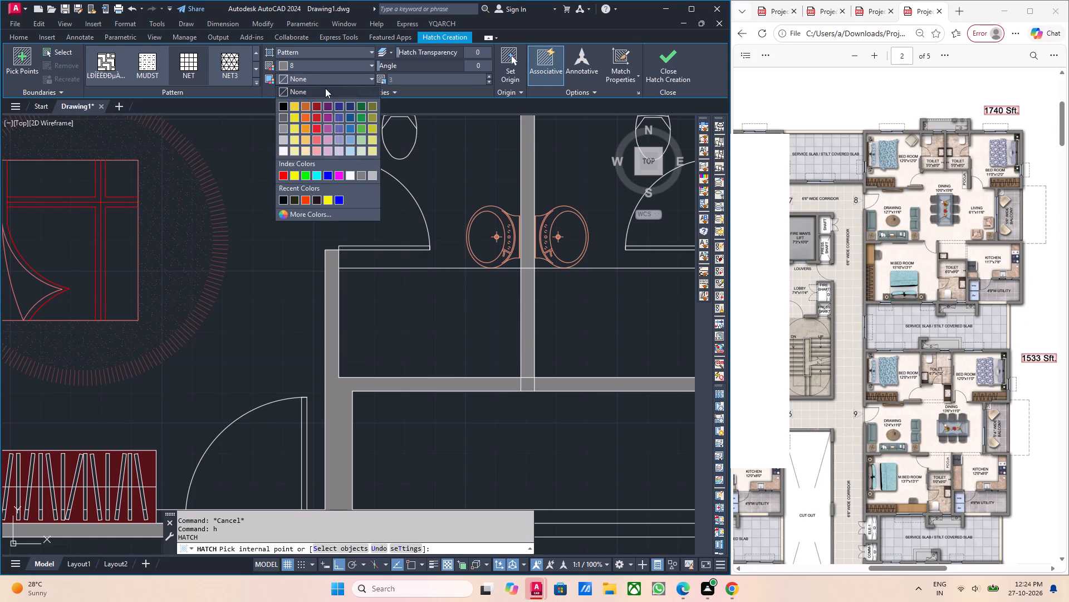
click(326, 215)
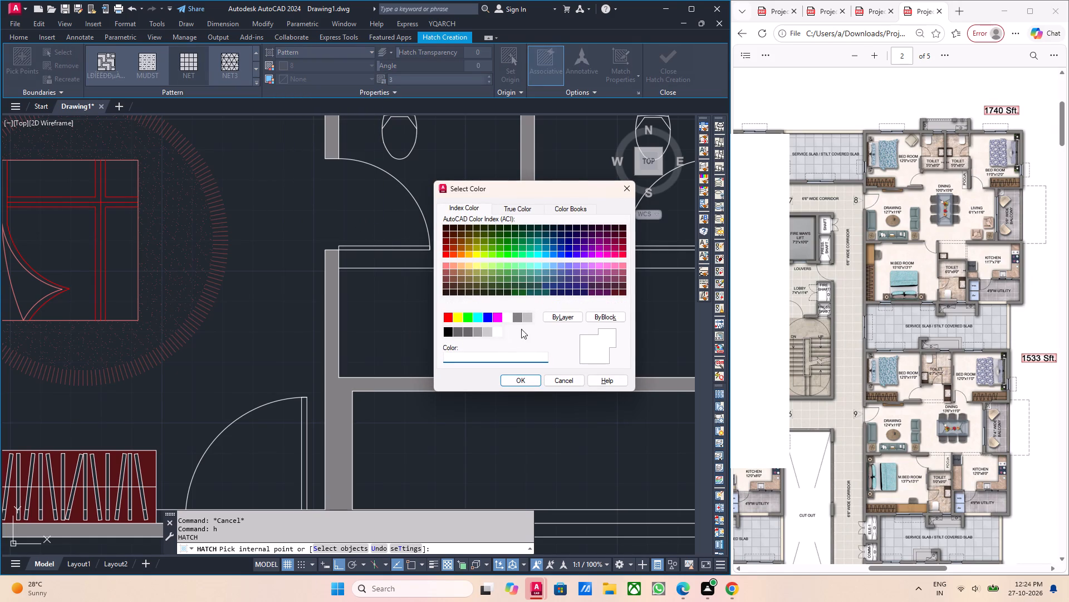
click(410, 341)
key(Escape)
Examine the bedroom wardrobe beside the drawing room in the reference PDF and compare it with the two drawn apartments.
scroll(447, 362, down, 3)
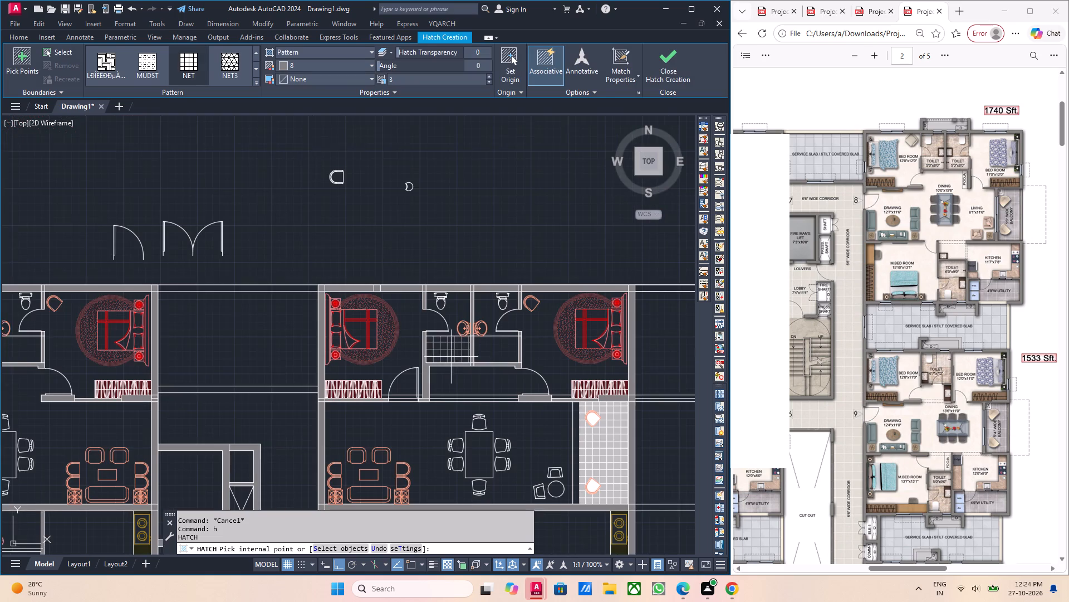
middle_drag(430, 358, 421, 359)
middle_drag(483, 365, 479, 358)
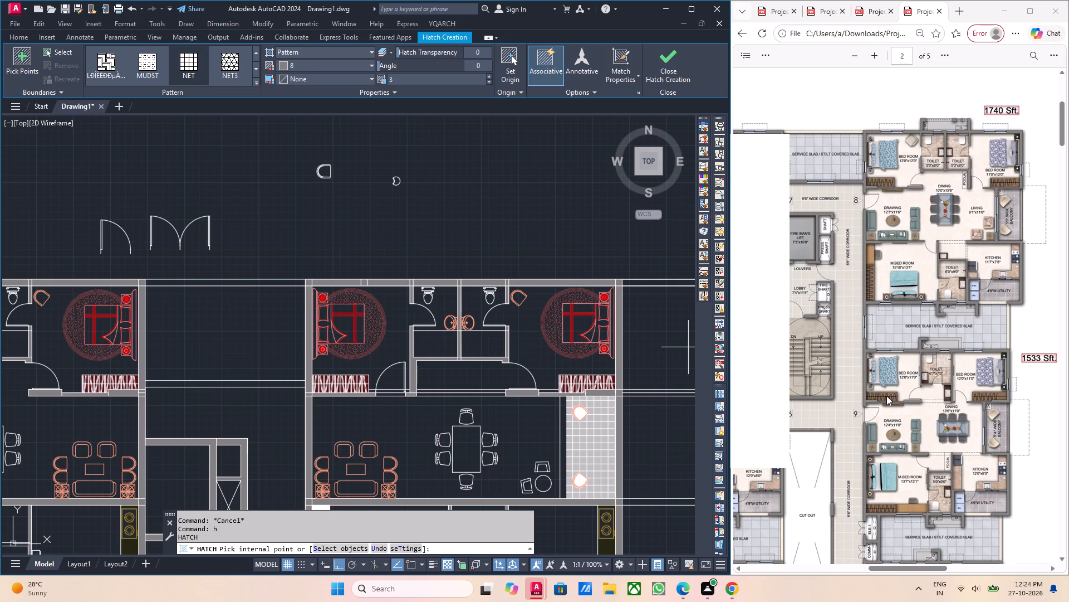
ctrl+scroll(896, 407, up, 7)
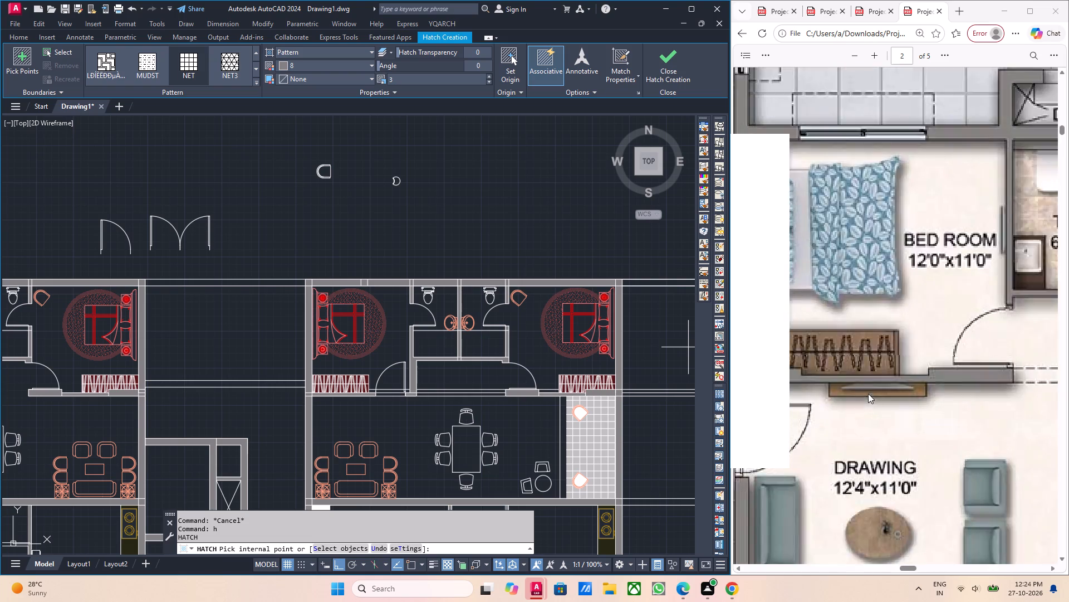
ctrl+scroll(868, 394, up, 4)
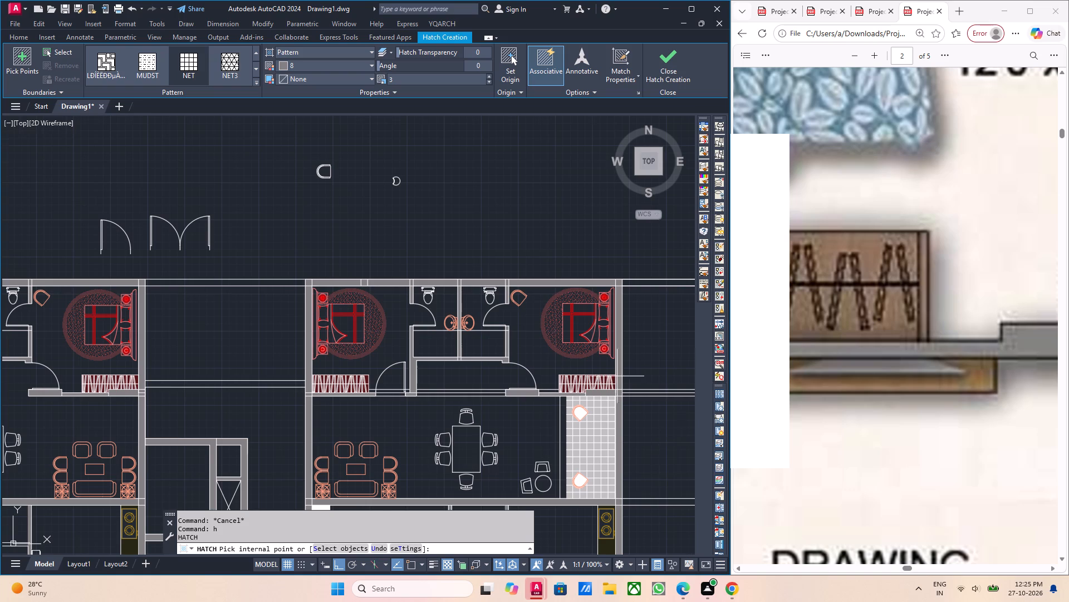
scroll(611, 376, down, 1)
scroll(550, 373, down, 2)
middle_drag(558, 394, 529, 346)
scroll(536, 380, up, 2)
middle_drag(480, 363, 503, 402)
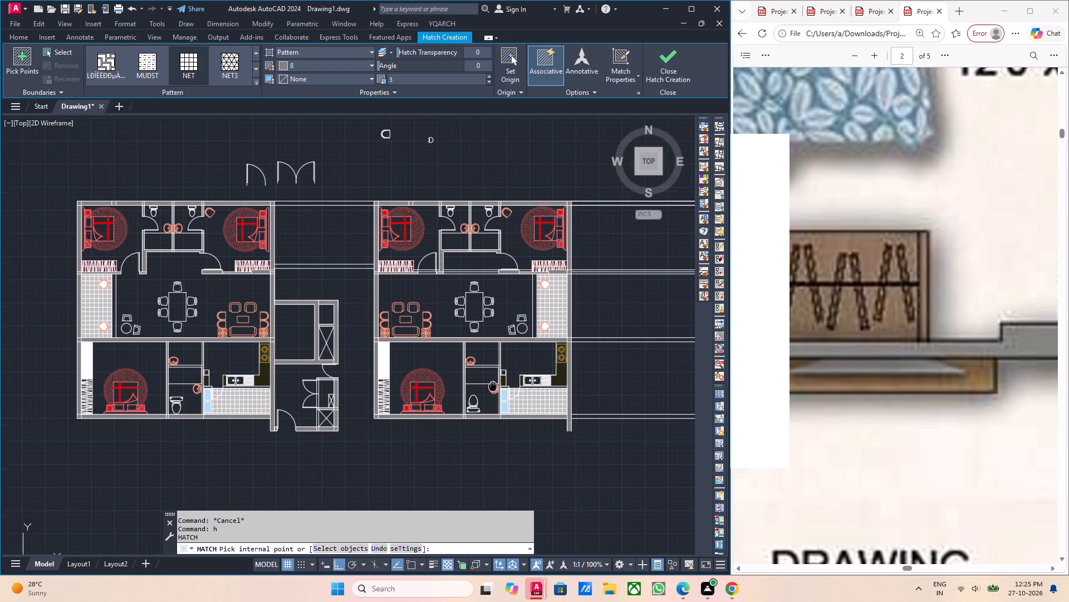
middle_drag(503, 402, 507, 407)
Choose index colour 229 for the new hatch and open its true-colour RGB definition.
key(h)
key(Return)
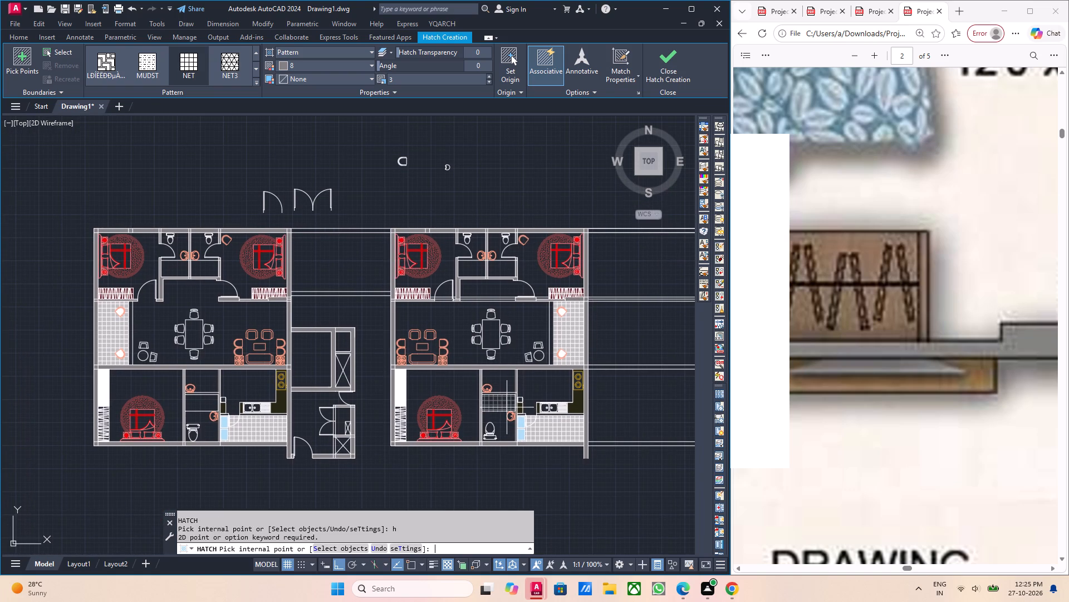
click(327, 65)
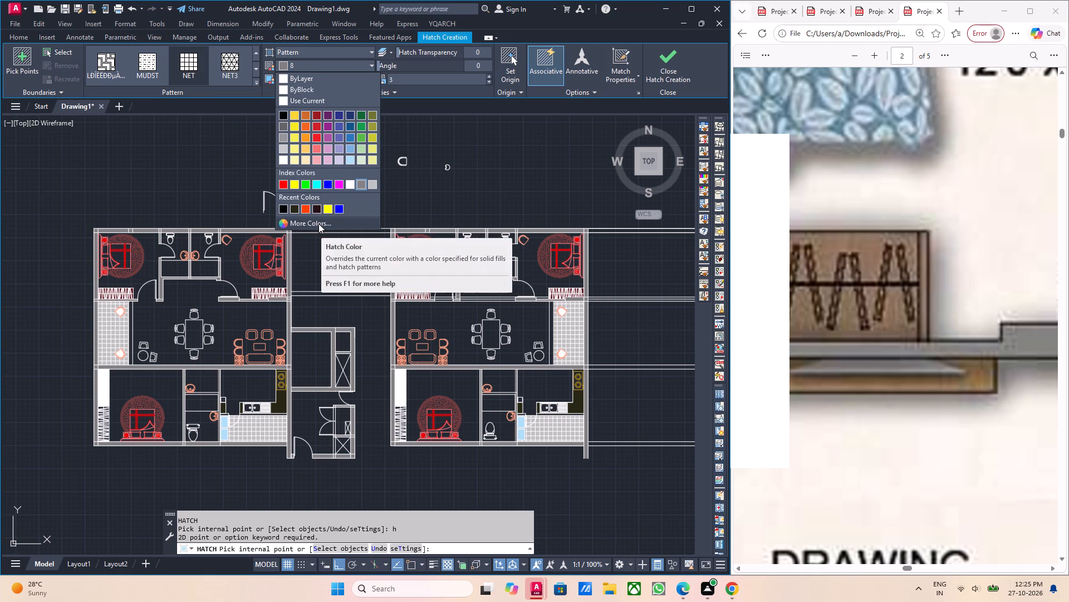
click(318, 224)
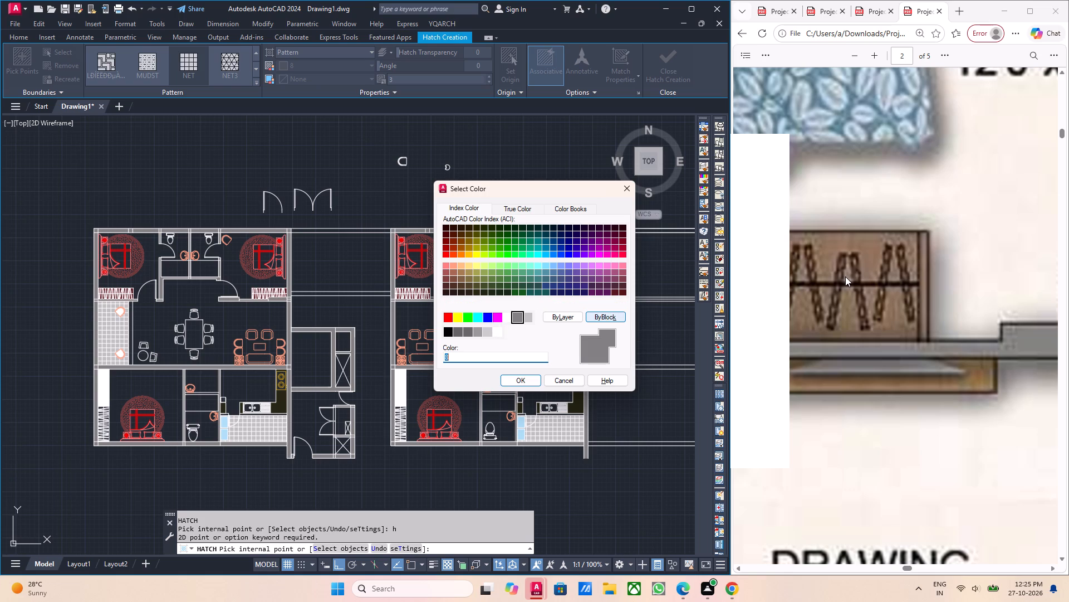
drag(468, 353, 493, 354)
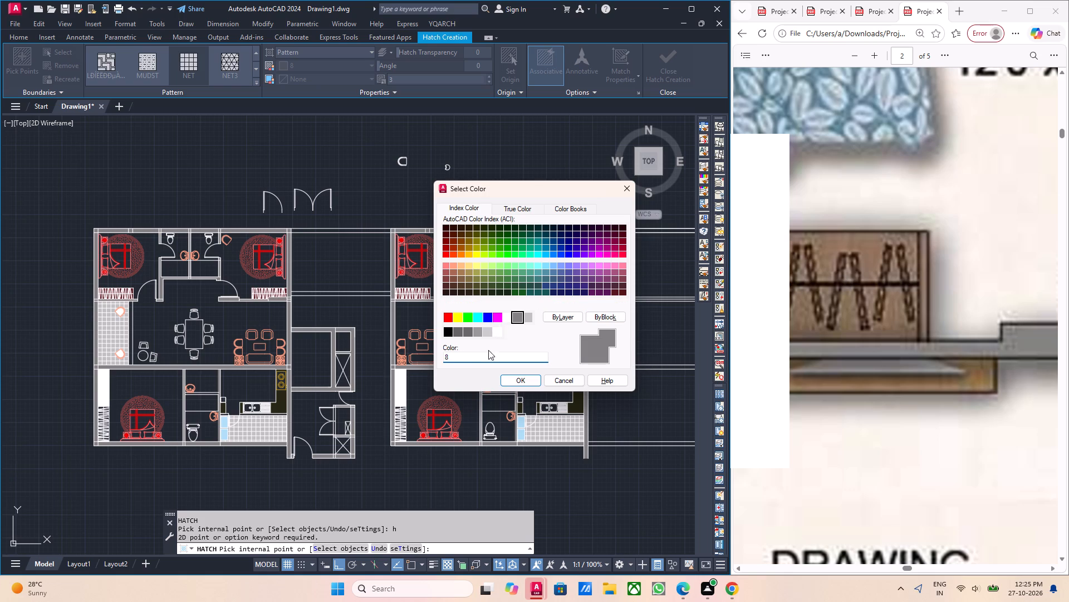
click(611, 292)
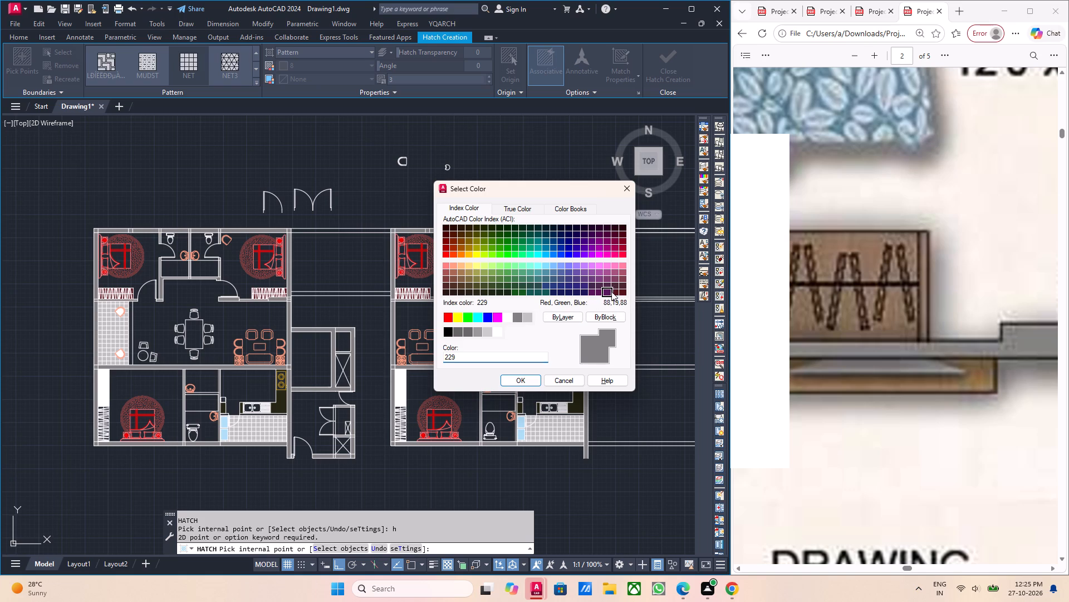
click(615, 300)
click(621, 304)
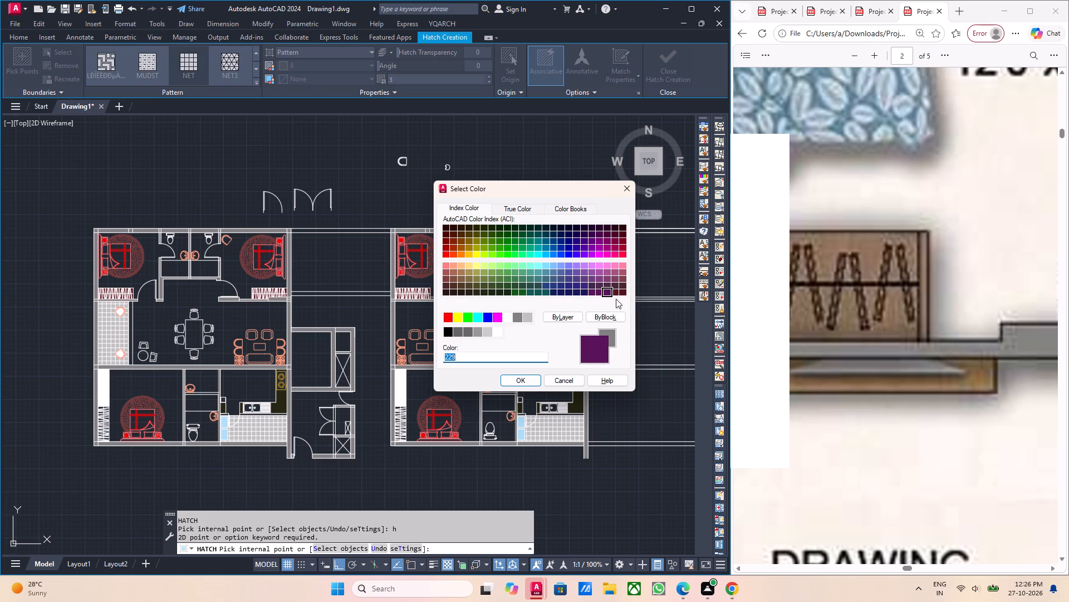
click(524, 209)
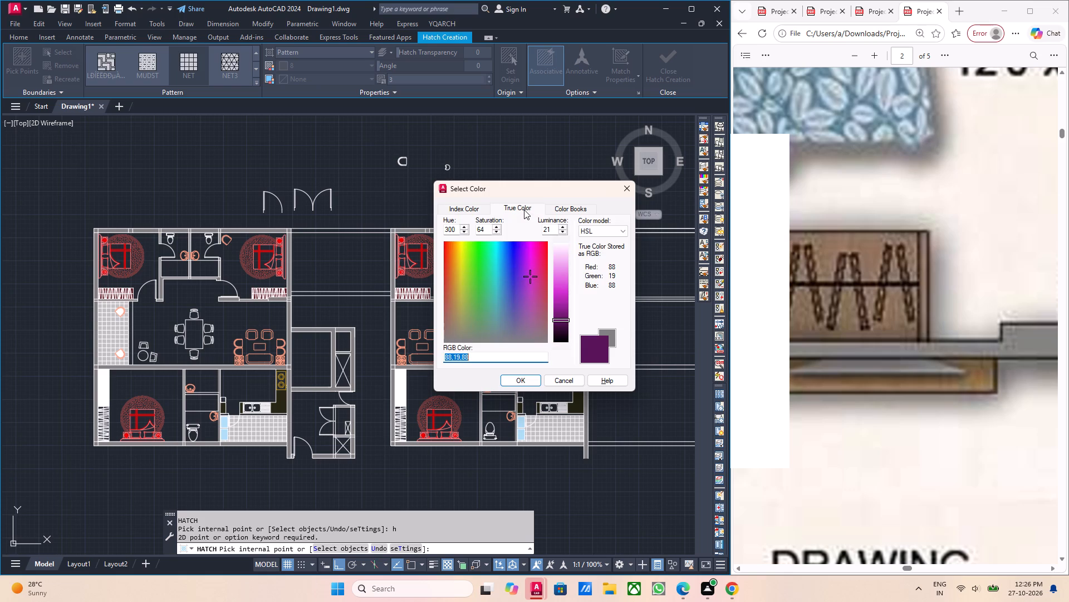
click(621, 266)
click(607, 266)
click(611, 265)
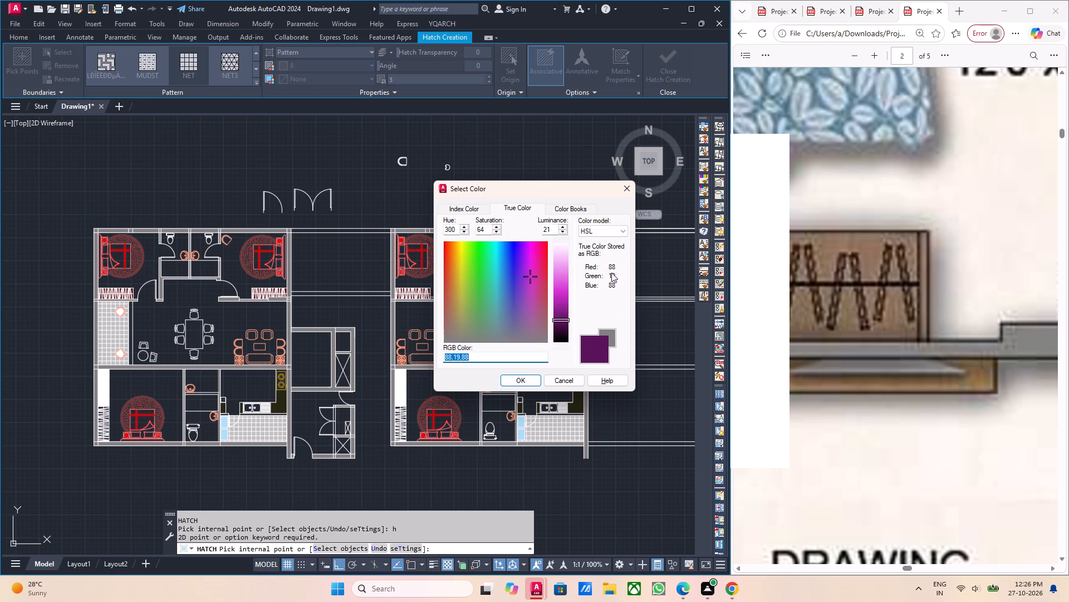
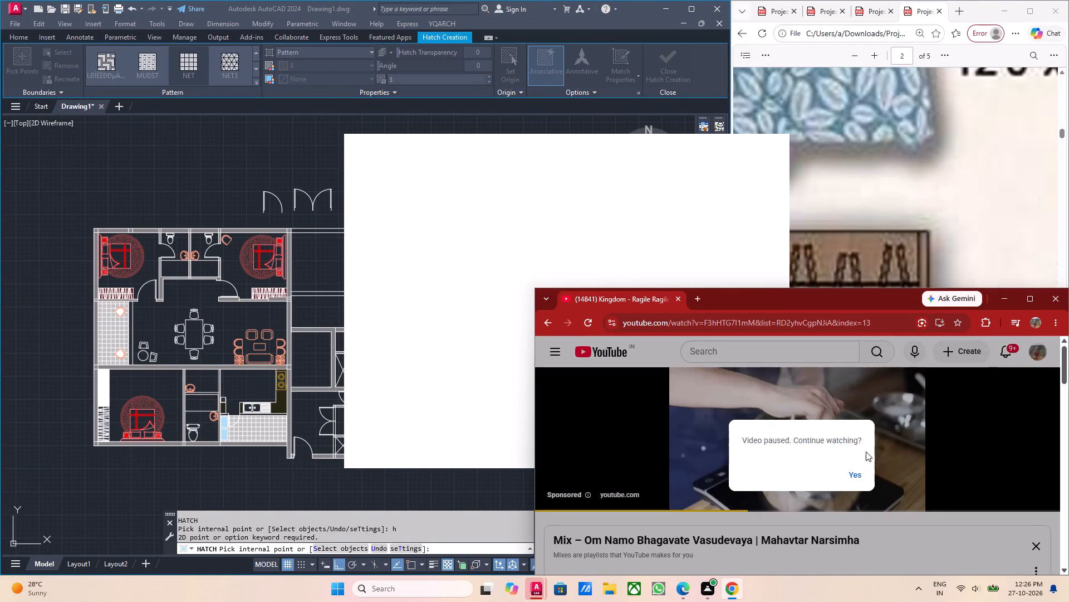
Switch back to the AutoCAD drawing and its open true-colour definition for the hatch.
click(231, 483)
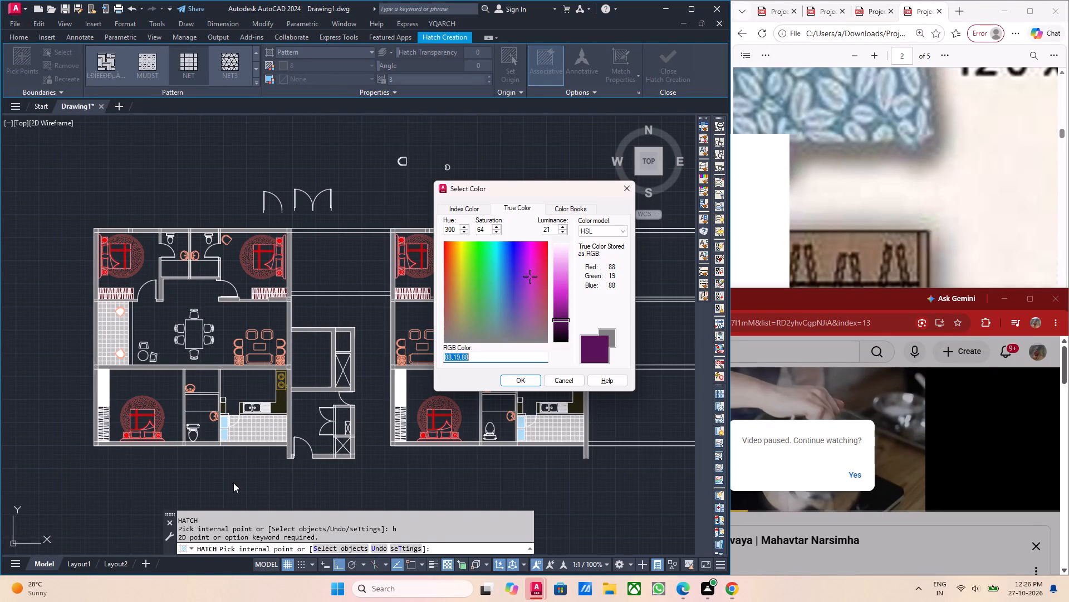
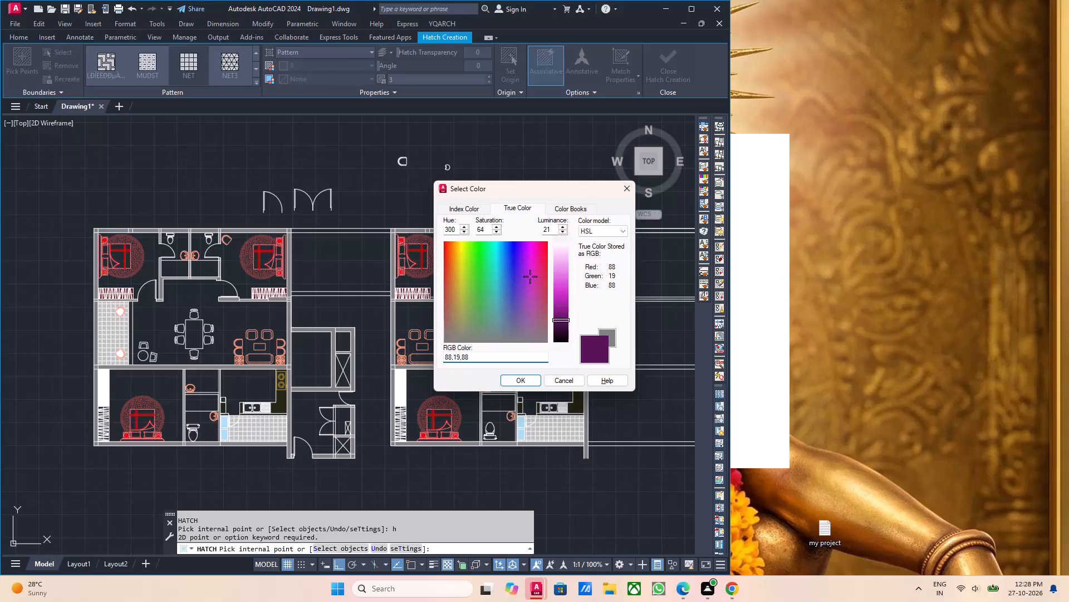
Set the hatch's true colour to RGB 65,45,32 and accept it.
key(BackSpace)
key(BackSpace)
key(BackSpace)
key(BackSpace)
key(BackSpace)
key(BackSpace)
key(BackSpace)
key(BackSpace)
text(65)
text(45)
key(BackSpace)
key(BackSpace)
text(,45)
key(comma)
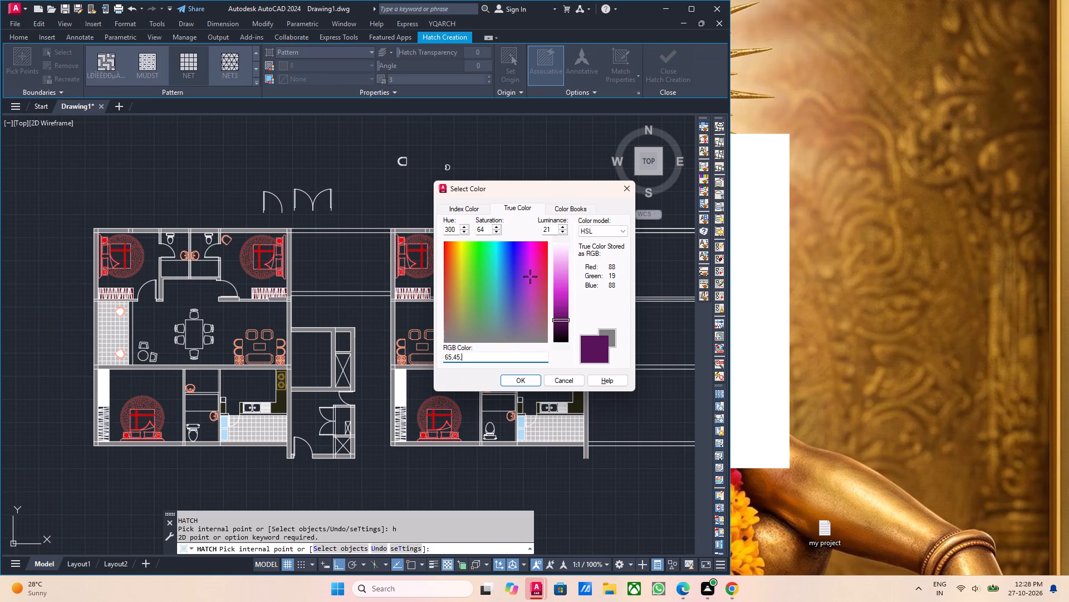
text(32)
click(513, 376)
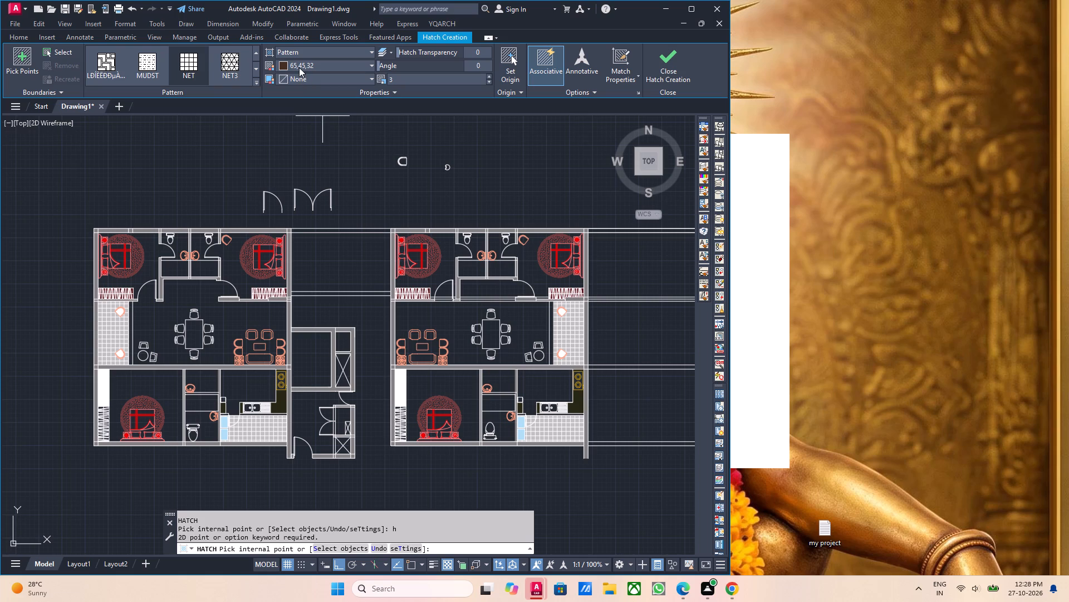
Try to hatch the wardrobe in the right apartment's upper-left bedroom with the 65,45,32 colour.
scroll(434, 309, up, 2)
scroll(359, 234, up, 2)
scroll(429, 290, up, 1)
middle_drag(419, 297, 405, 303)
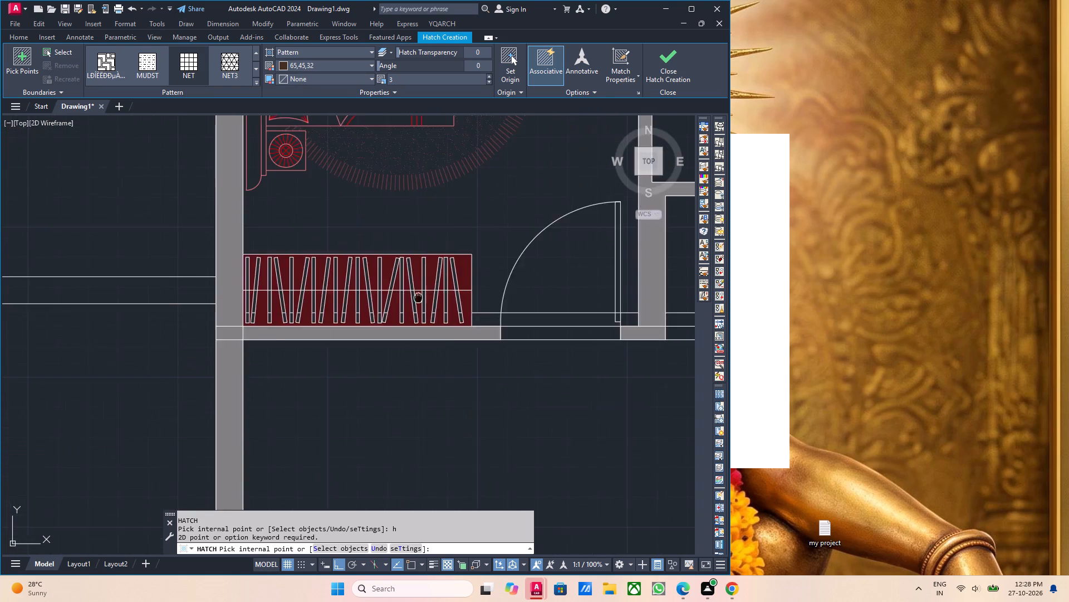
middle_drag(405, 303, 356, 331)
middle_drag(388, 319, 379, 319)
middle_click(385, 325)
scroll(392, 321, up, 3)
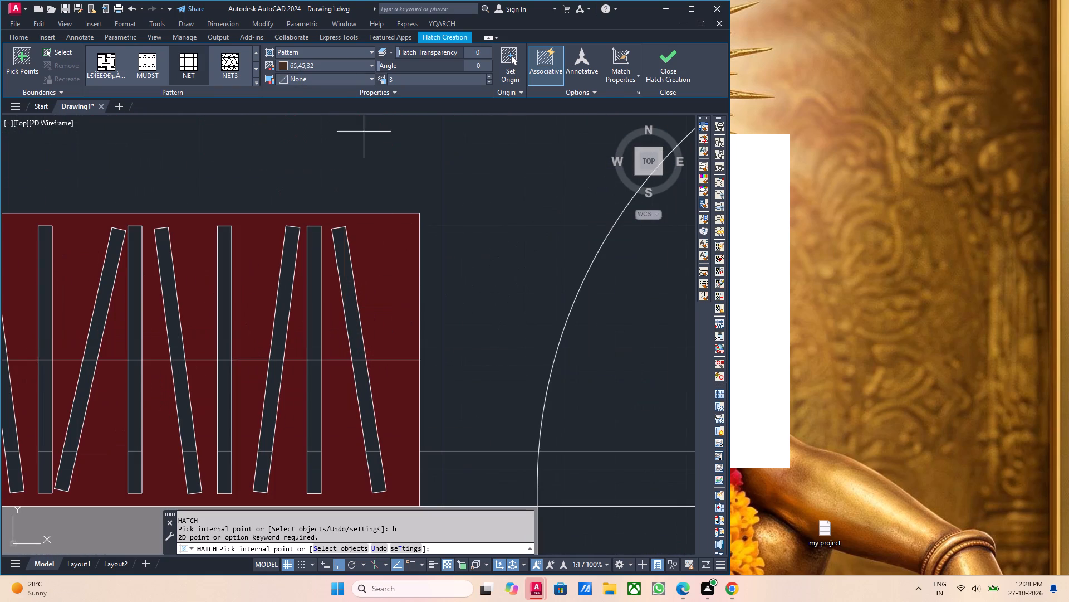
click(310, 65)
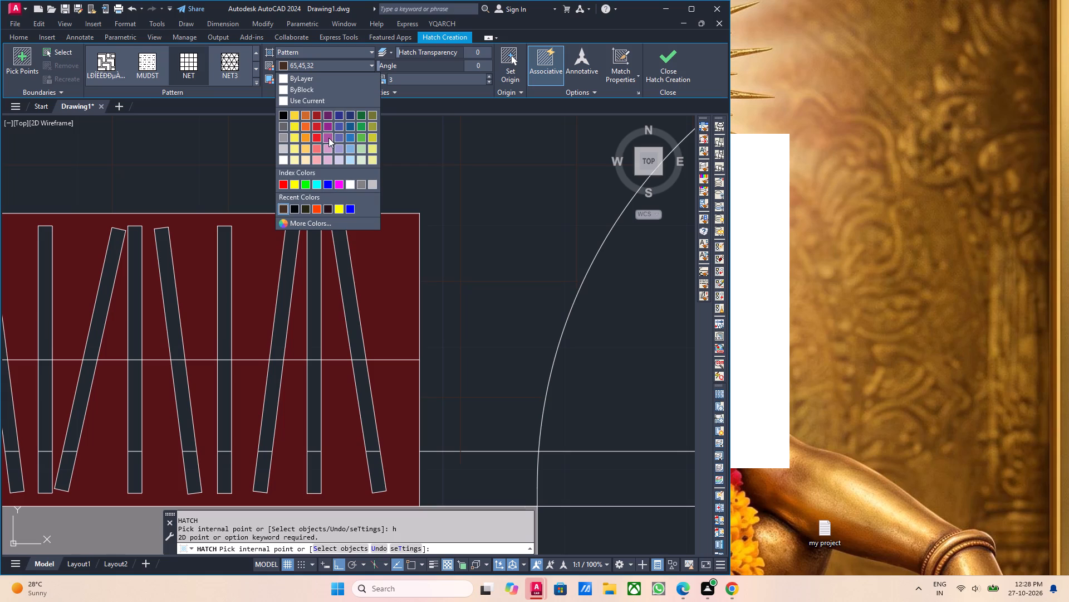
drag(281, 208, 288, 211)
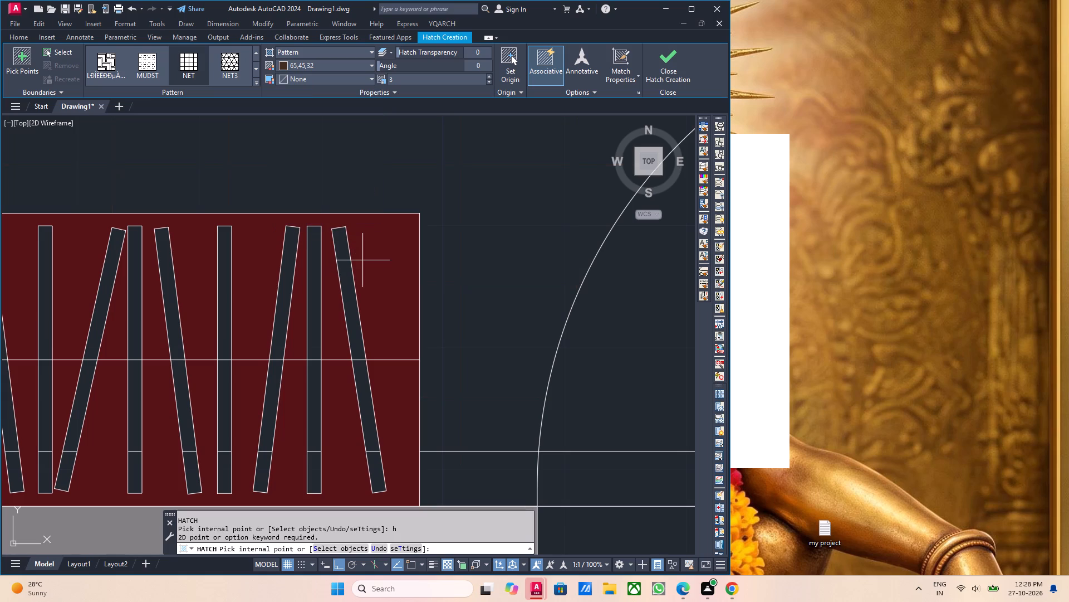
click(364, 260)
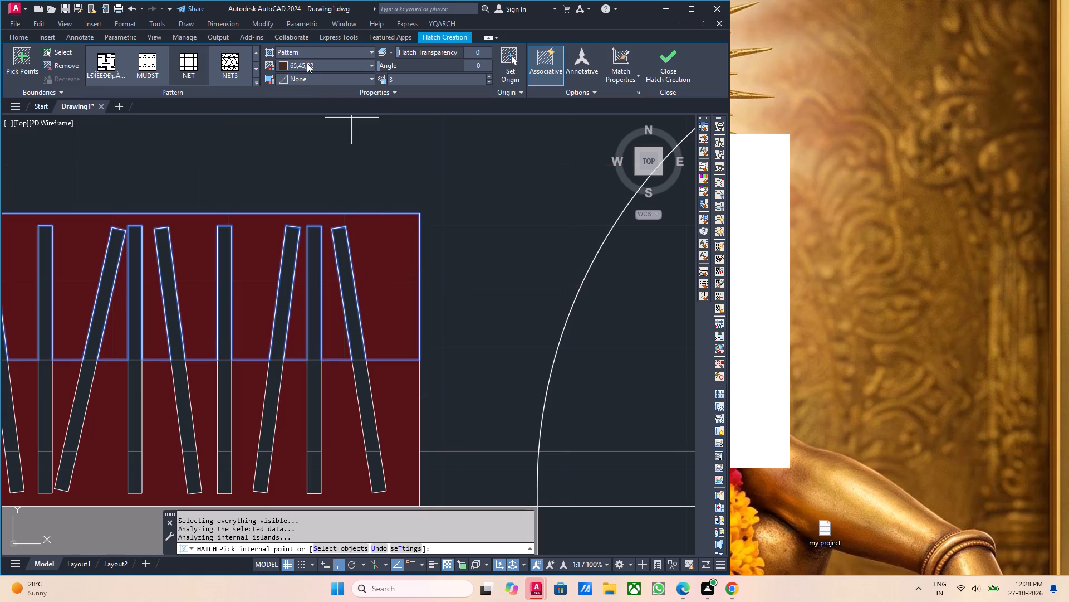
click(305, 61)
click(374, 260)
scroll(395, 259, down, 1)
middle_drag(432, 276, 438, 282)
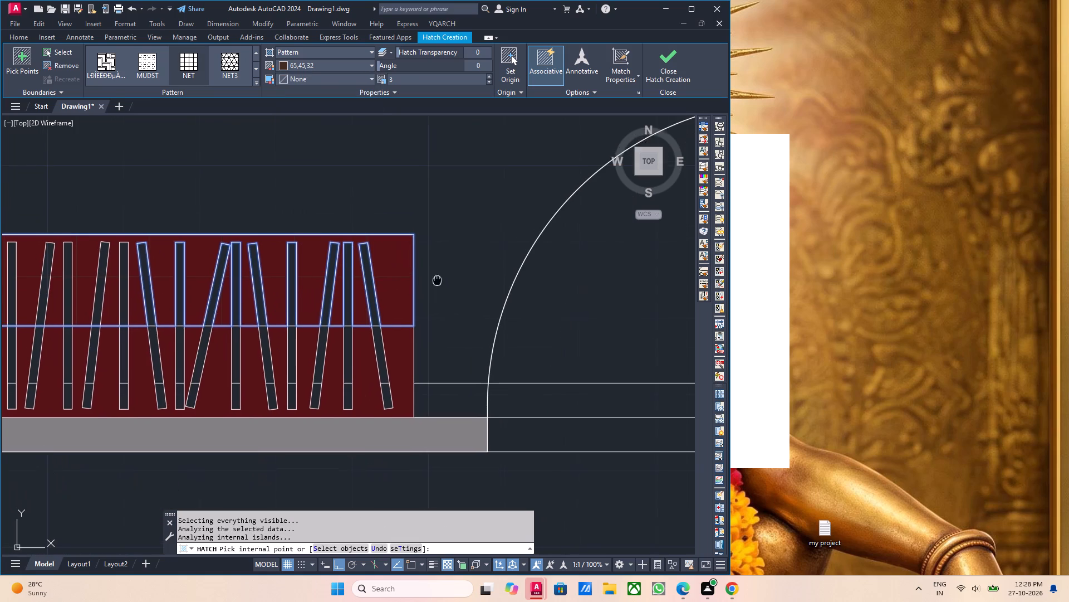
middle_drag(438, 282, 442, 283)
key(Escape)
Hatch the small counter beside the toilet wall in the right apartment's kitchen with a solid 65,45,32 fill.
middle_drag(426, 304, 431, 322)
scroll(433, 298, down, 1)
middle_drag(426, 259, 359, 288)
scroll(450, 293, down, 2)
middle_drag(490, 328, 428, 330)
scroll(429, 313, down, 2)
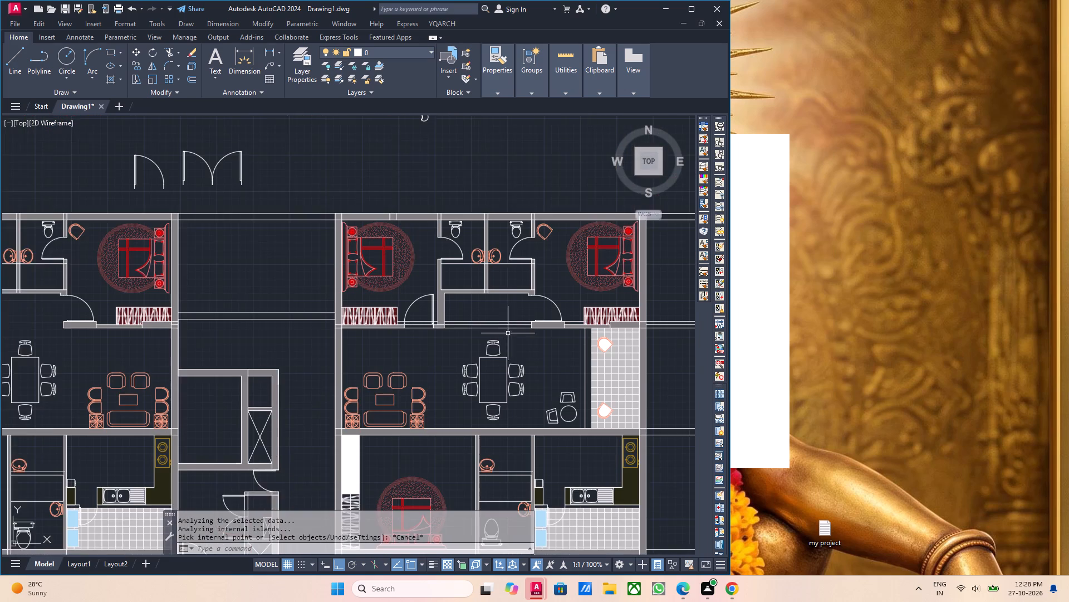
middle_drag(497, 338, 437, 333)
middle_drag(497, 357, 471, 330)
scroll(470, 435, up, 4)
middle_drag(465, 510, 453, 398)
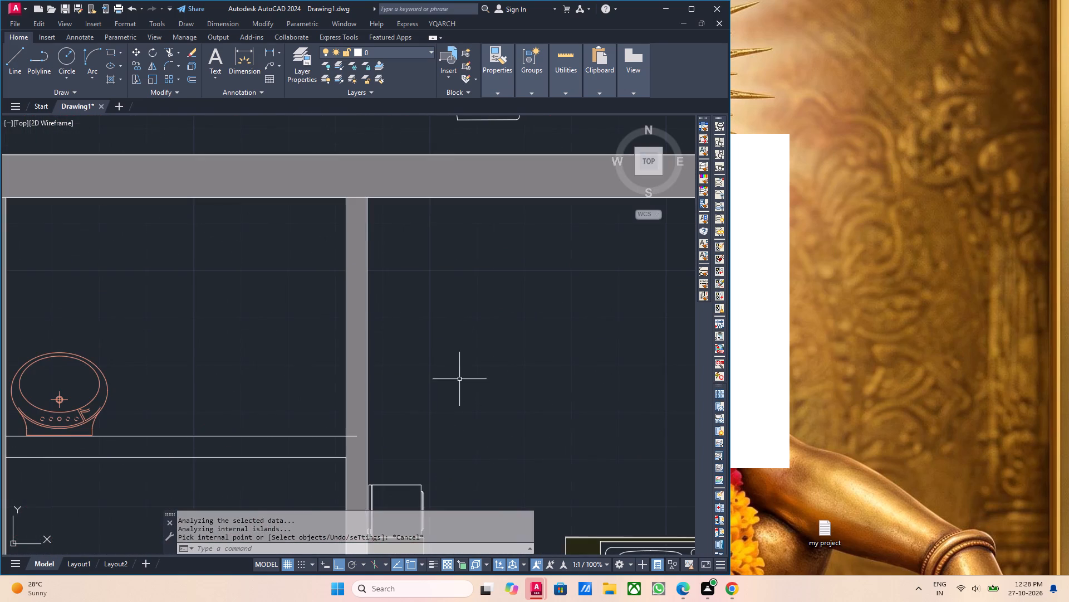
scroll(459, 380, up, 1)
middle_drag(457, 382, 440, 333)
scroll(445, 322, down, 3)
middle_drag(447, 386, 440, 347)
scroll(414, 357, up, 3)
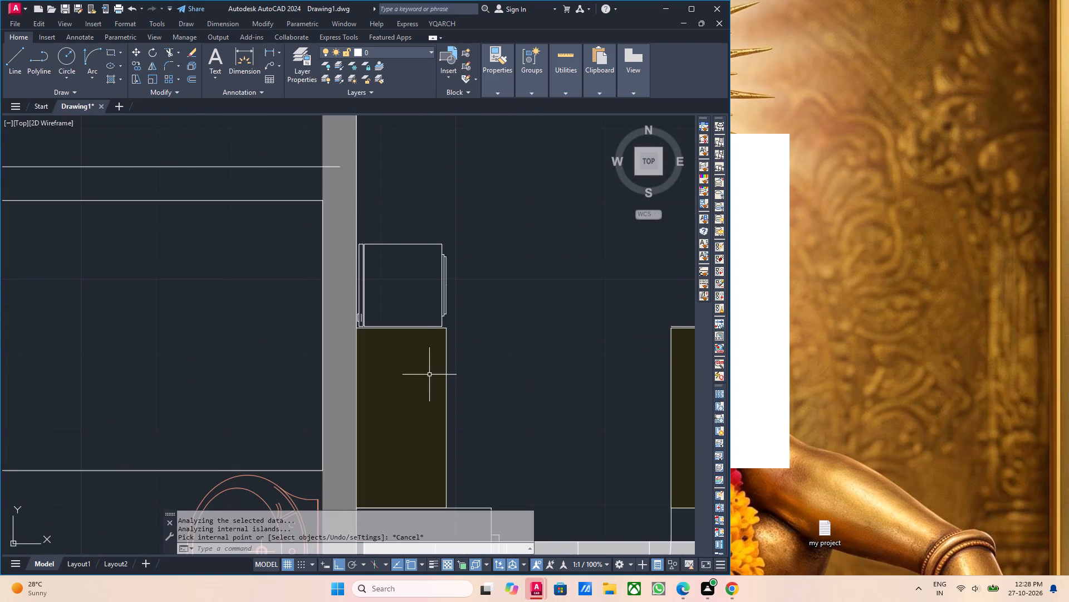
key(h)
key(Return)
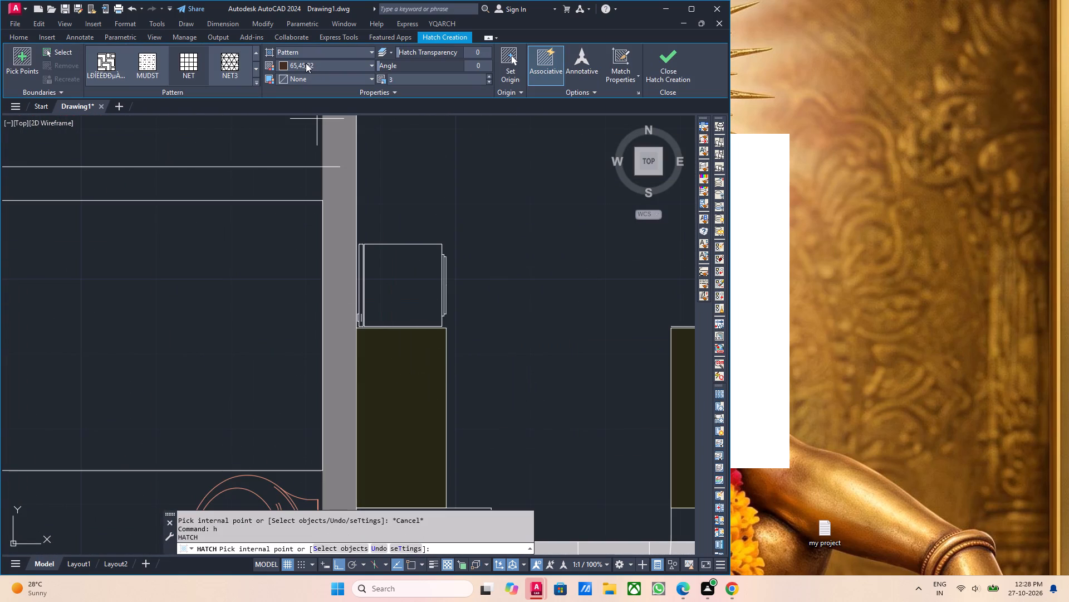
click(280, 65)
click(282, 64)
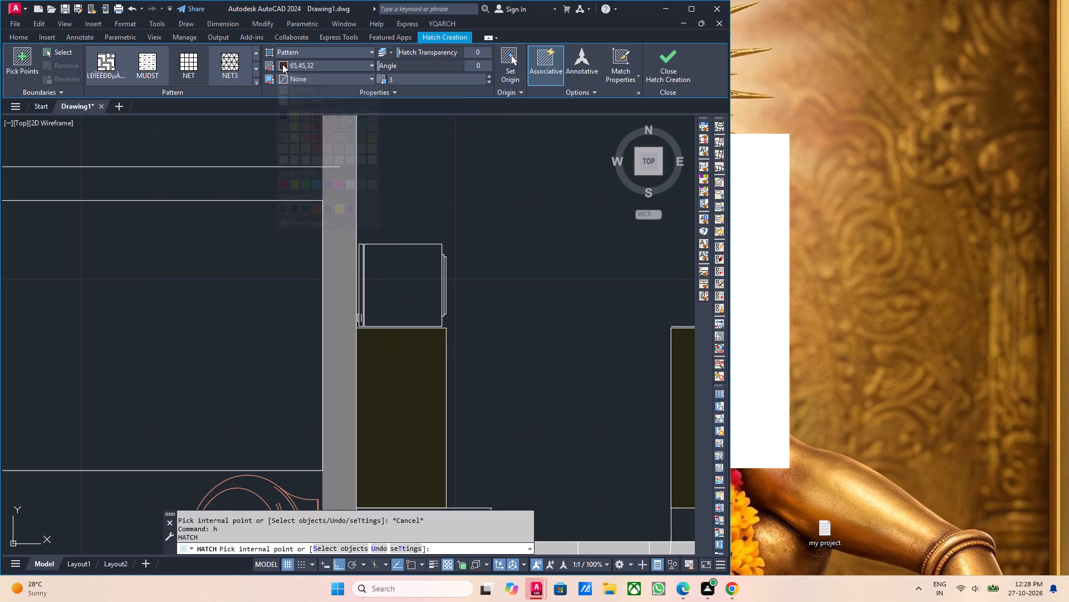
click(297, 52)
click(289, 66)
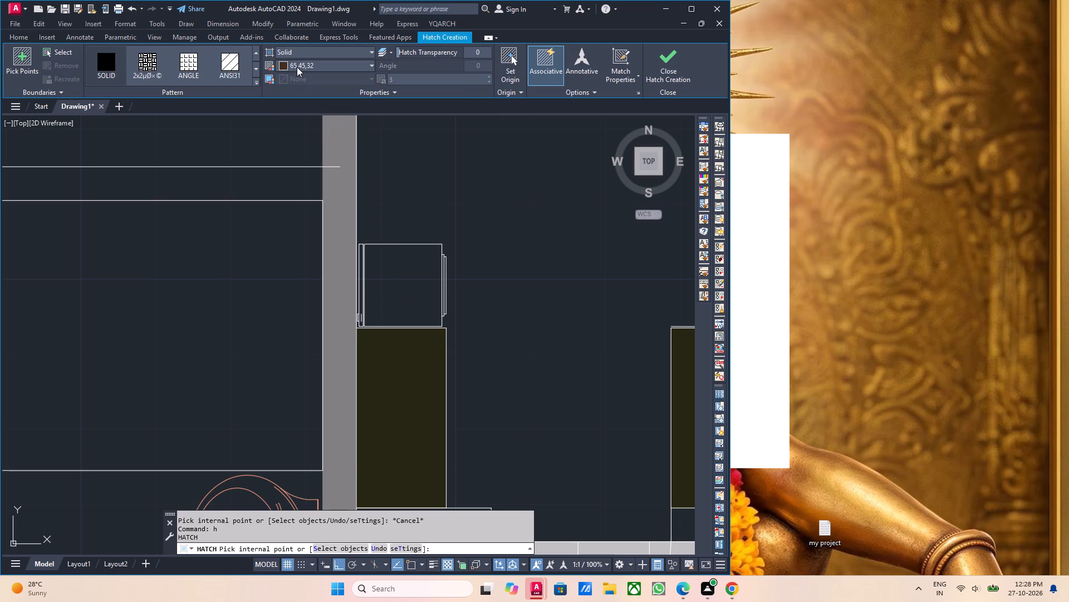
click(283, 64)
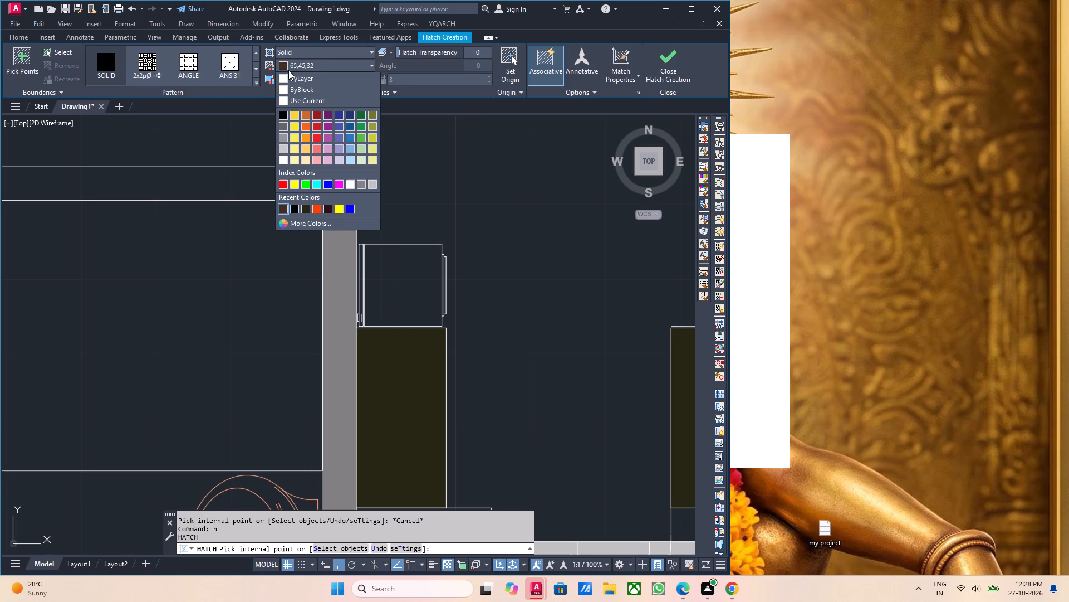
click(283, 208)
click(394, 362)
Add the L-shaped sink and stove counter of the same kitchen to the solid 65,45,32 hatch and end the command.
scroll(403, 365, down, 2)
middle_drag(468, 404, 410, 386)
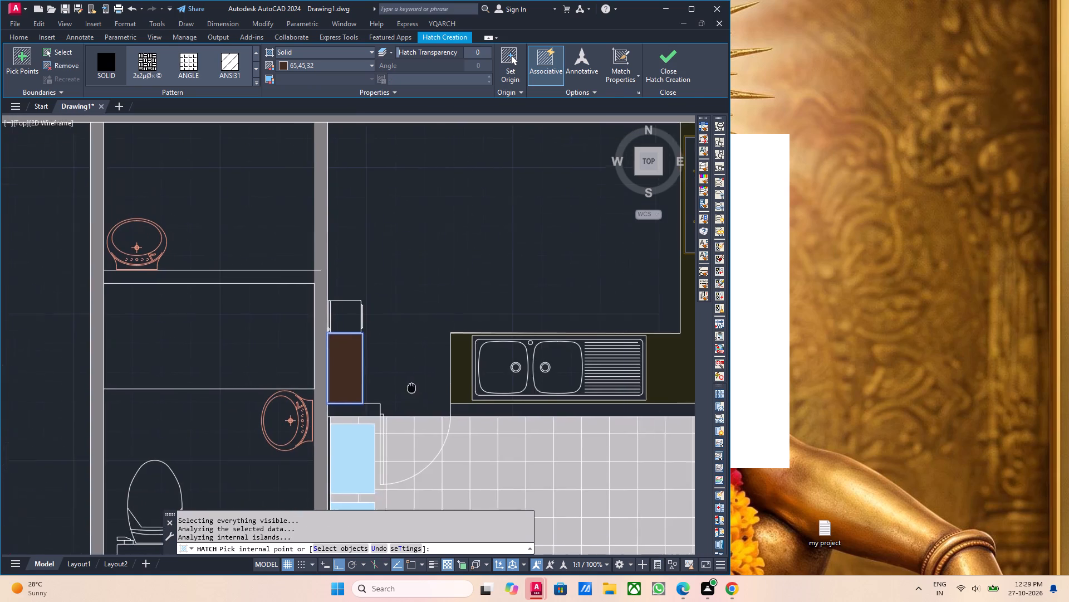
middle_drag(410, 386, 408, 385)
scroll(460, 377, up, 2)
click(460, 373)
scroll(465, 377, down, 1)
middle_drag(475, 394, 369, 400)
middle_drag(441, 407, 423, 405)
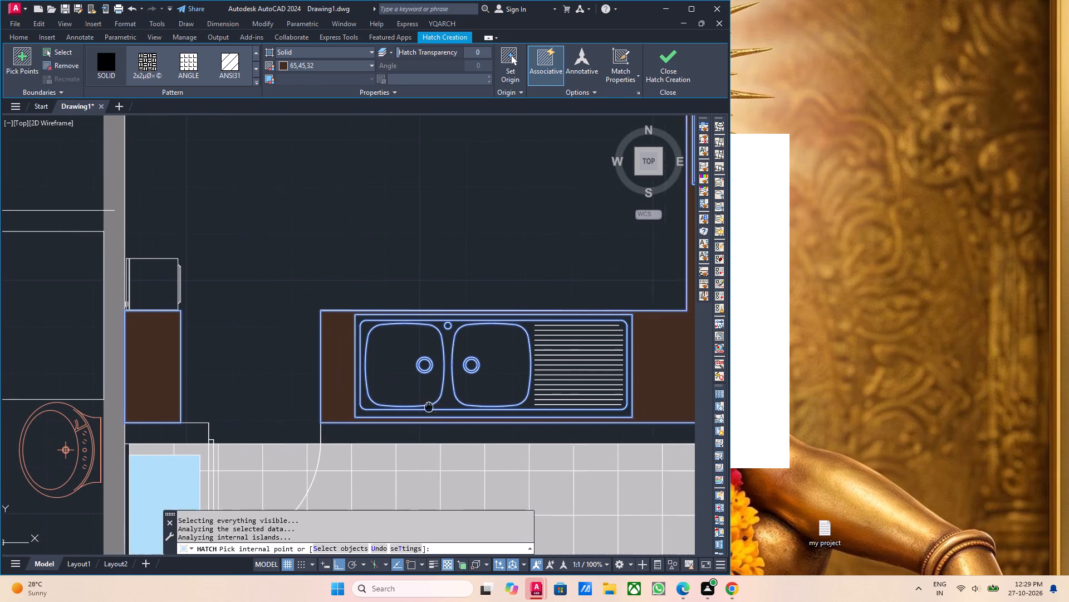
middle_drag(423, 405, 389, 399)
scroll(620, 405, up, 1)
middle_drag(605, 402, 548, 392)
scroll(548, 392, down, 1)
click(597, 360)
scroll(567, 381, down, 2)
key(Escape)
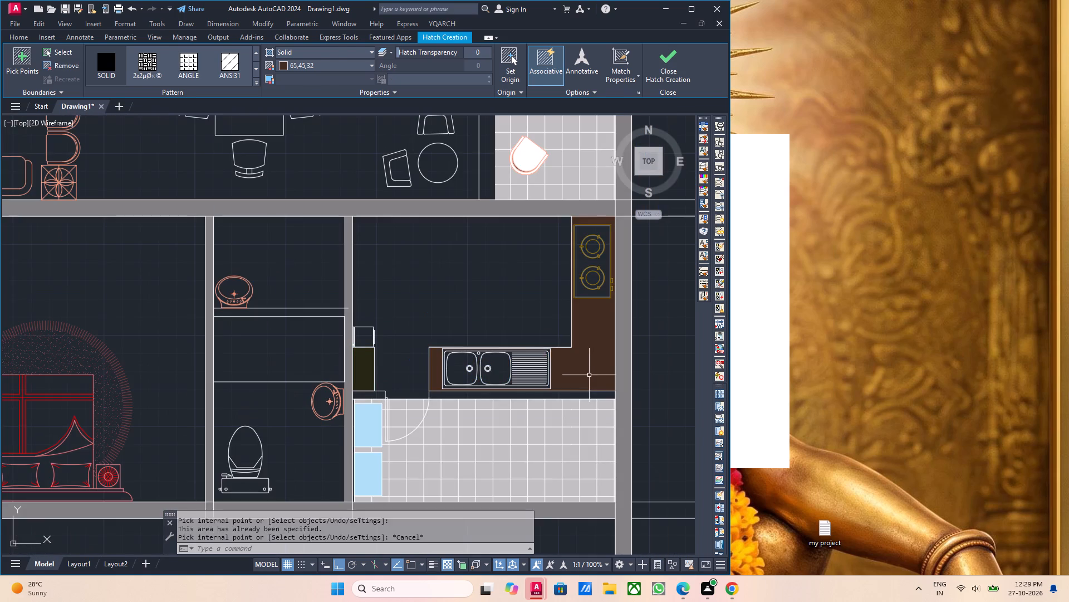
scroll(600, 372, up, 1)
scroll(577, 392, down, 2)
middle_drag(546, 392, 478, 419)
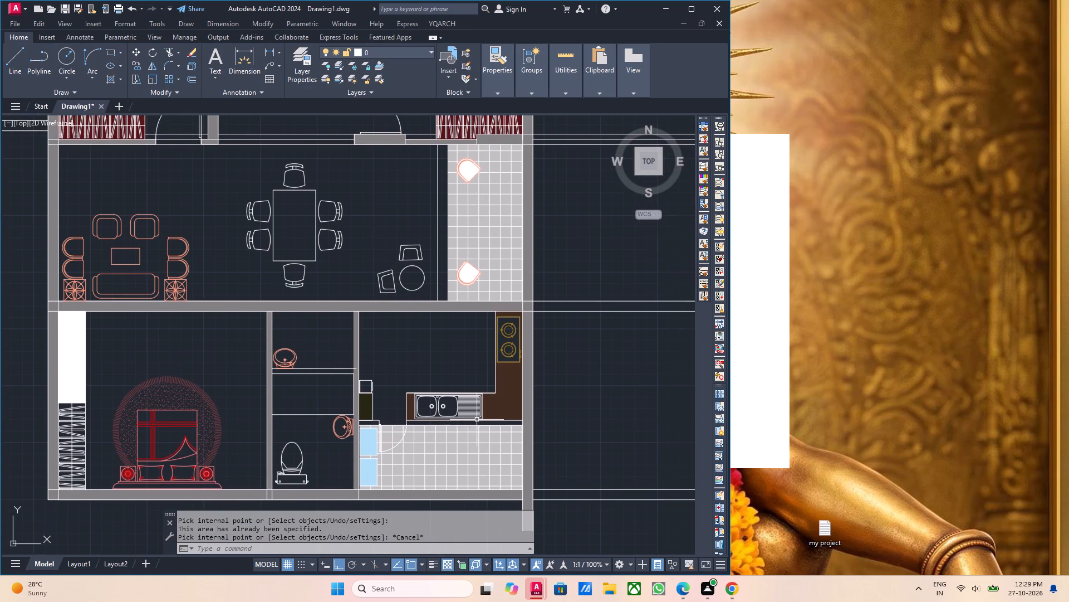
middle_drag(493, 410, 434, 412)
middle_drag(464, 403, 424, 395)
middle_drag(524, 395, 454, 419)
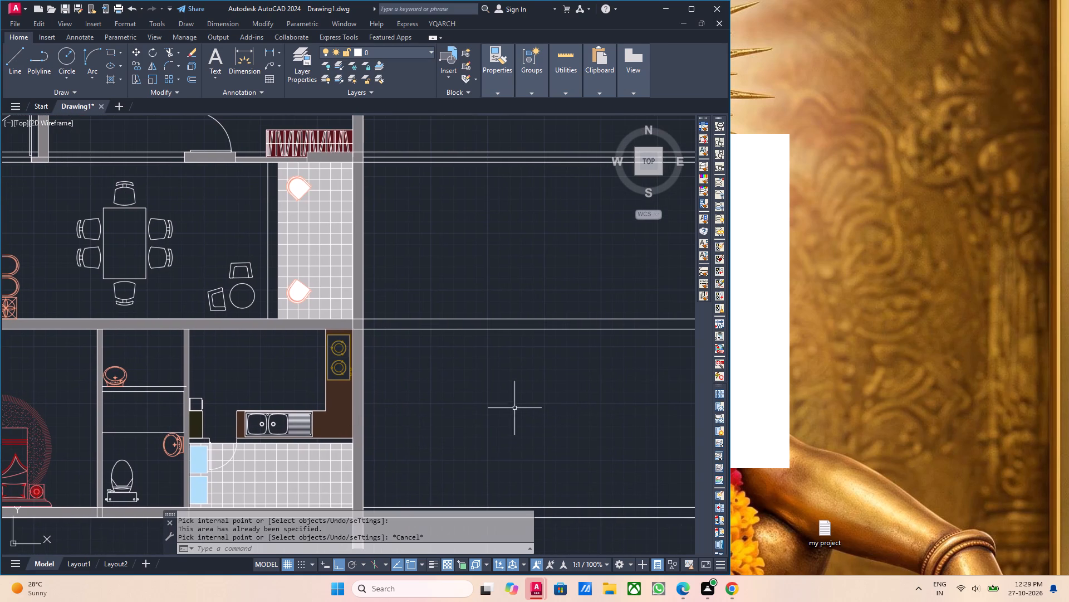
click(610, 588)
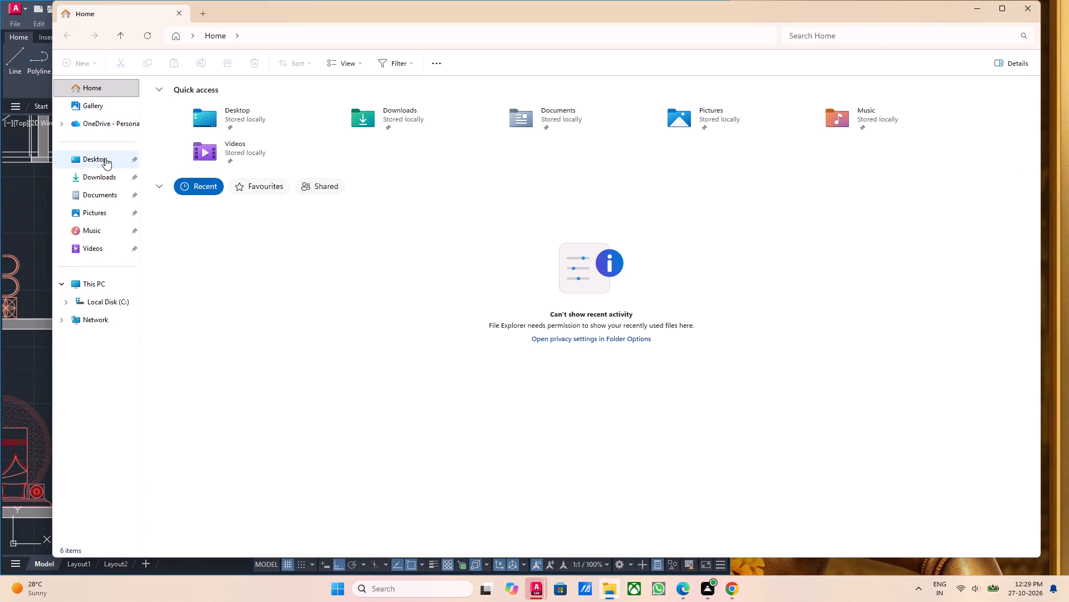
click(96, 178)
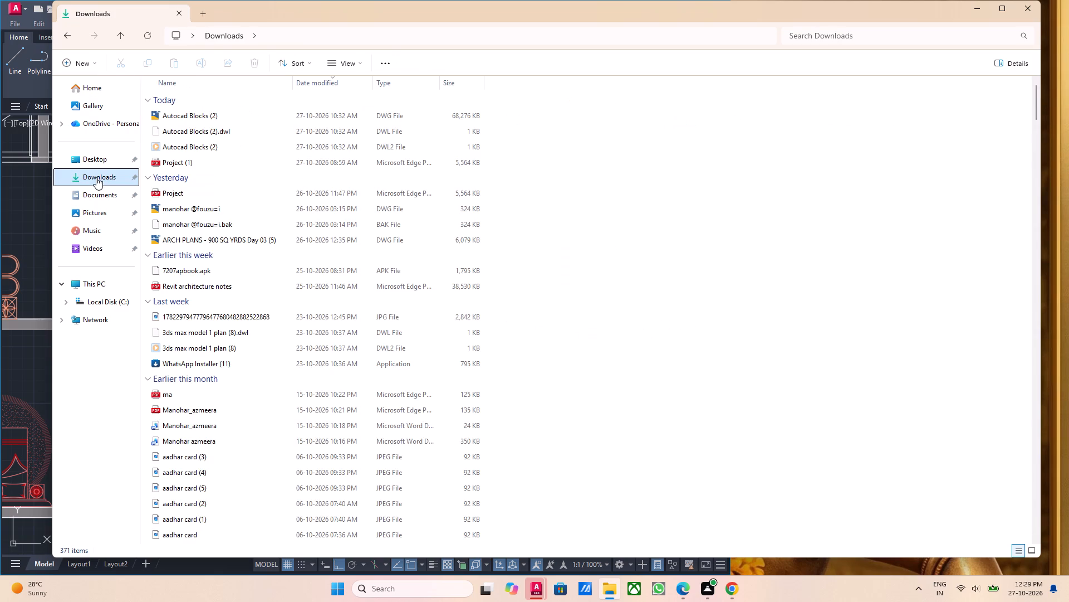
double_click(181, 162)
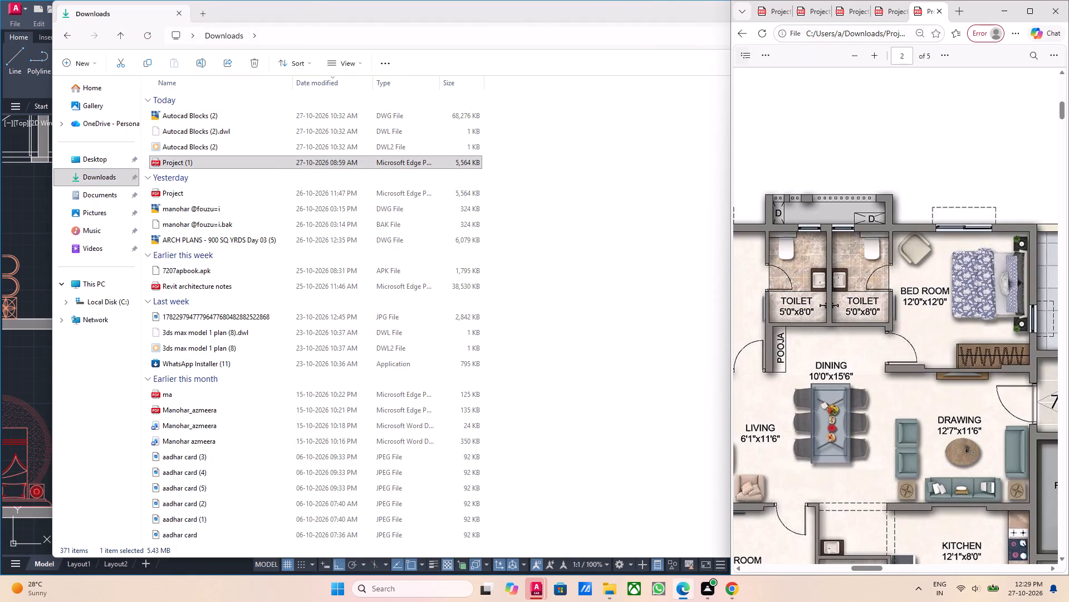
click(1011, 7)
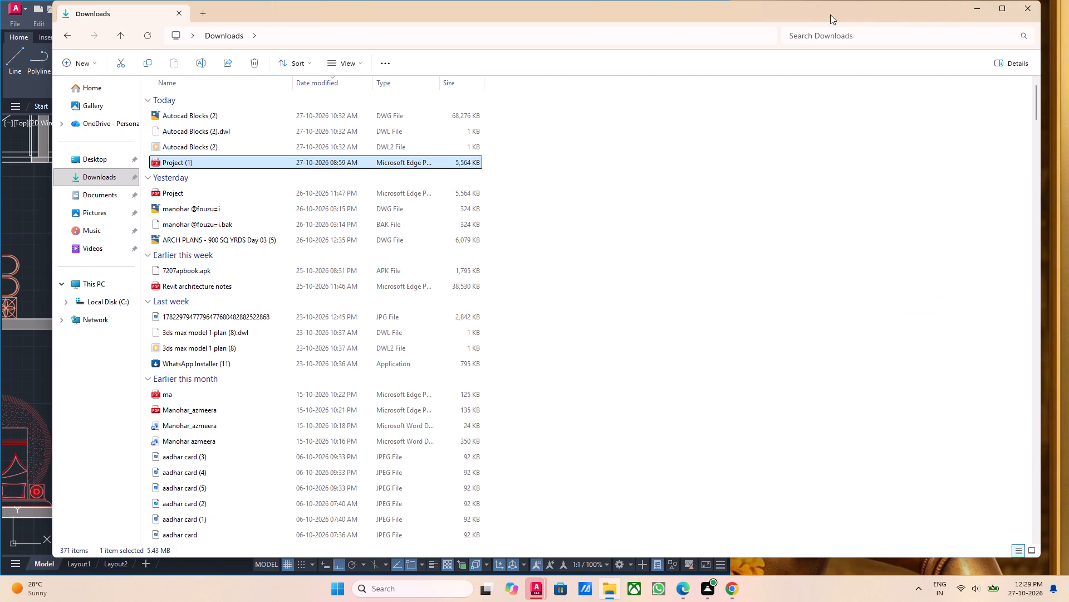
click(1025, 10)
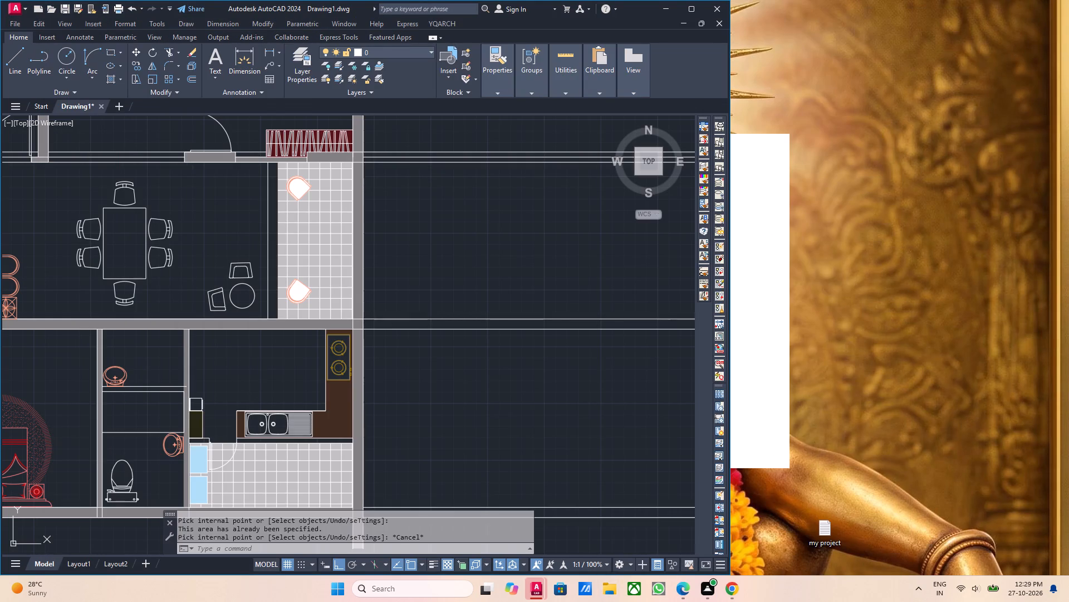
Open the Project (1) reference PDF from the Downloads folder in Edge and enlarge it to full screen.
click(610, 587)
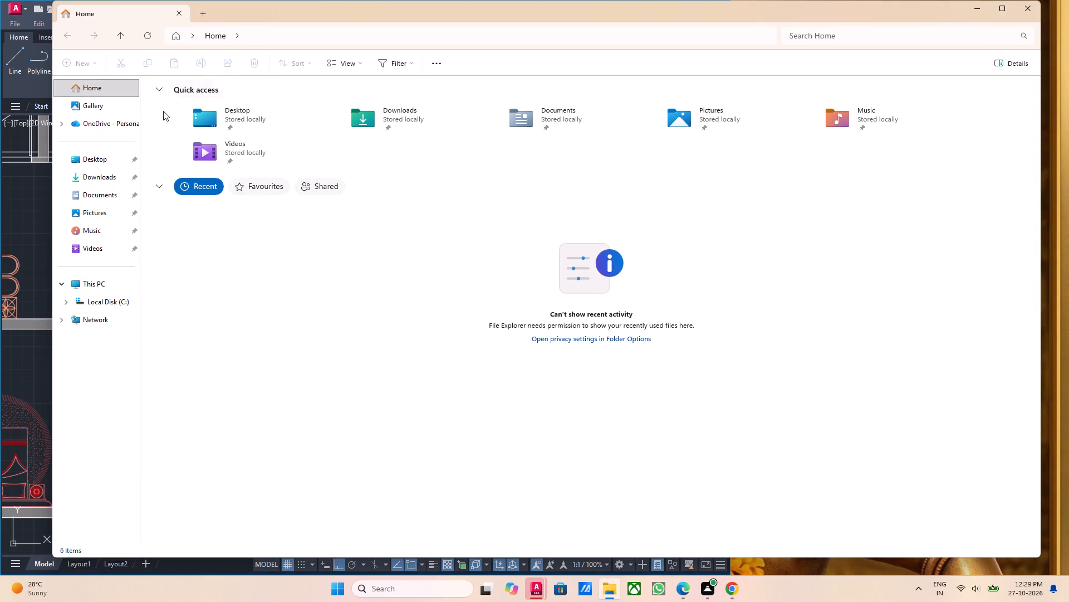
click(114, 172)
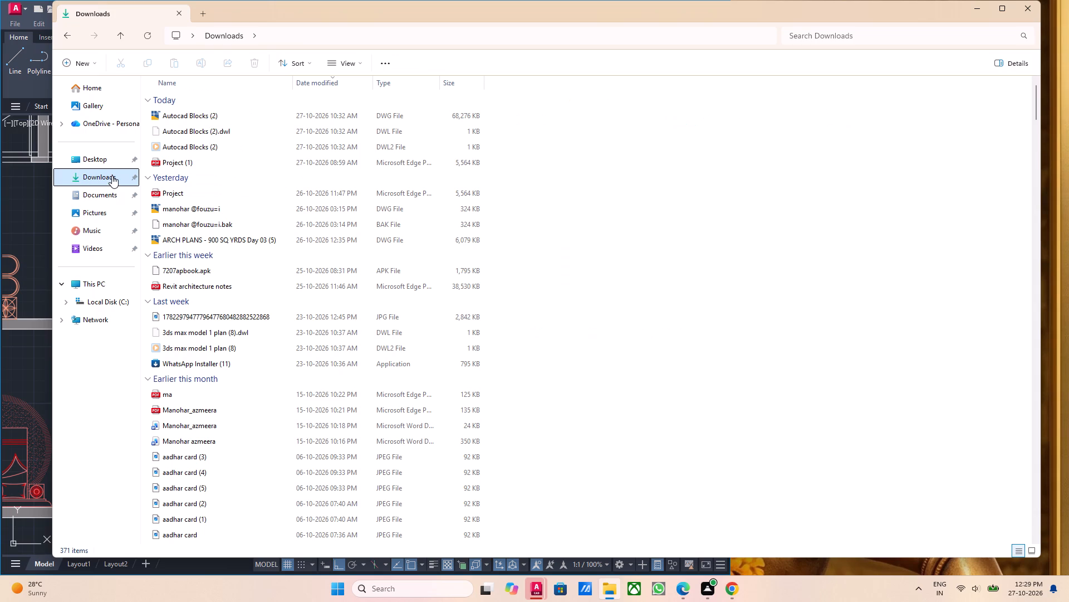
double_click(175, 158)
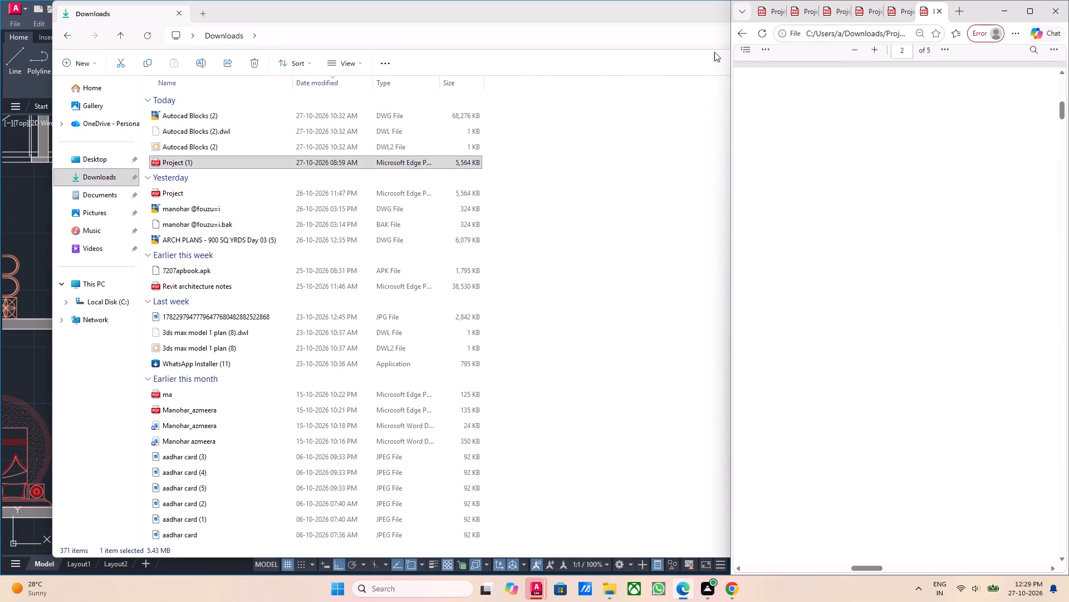
click(1029, 14)
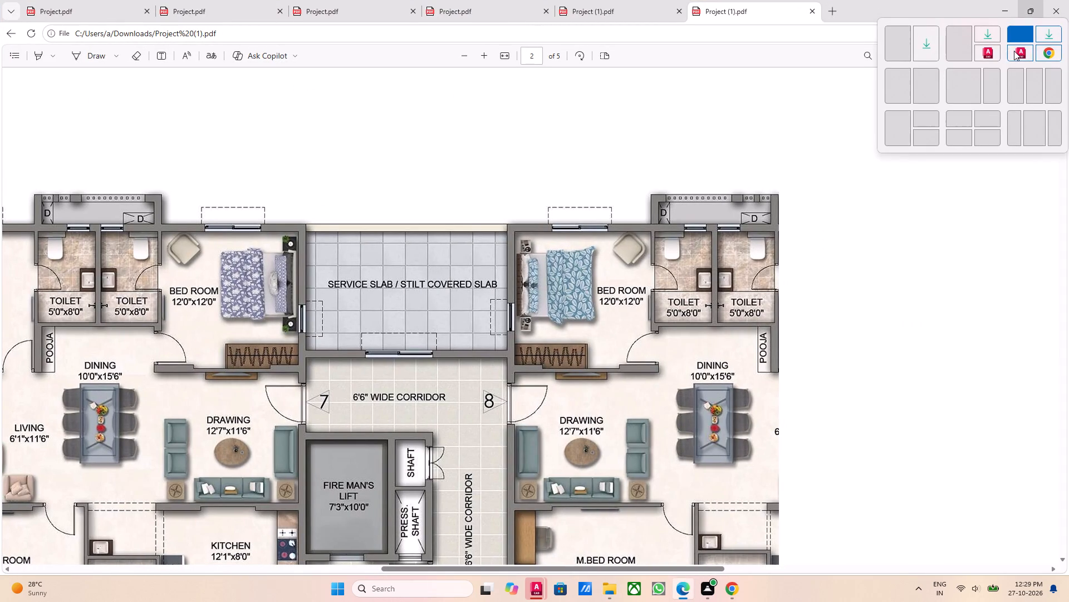
Close the Downloads folder window and arrange the drawing, the reference PDF and the ChatGPT colour answer side by side.
click(929, 53)
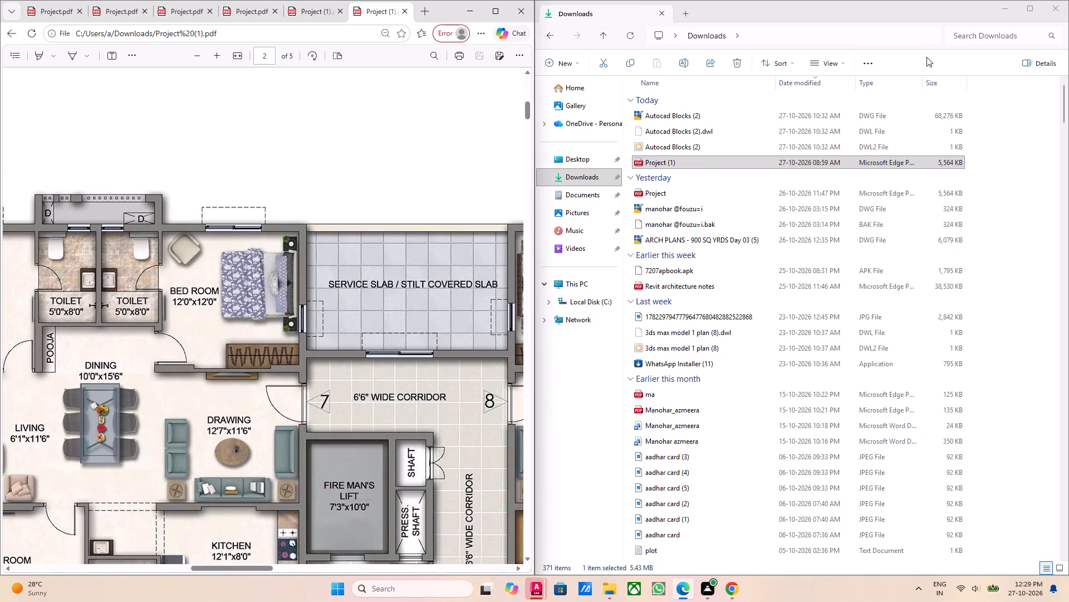
click(1054, 6)
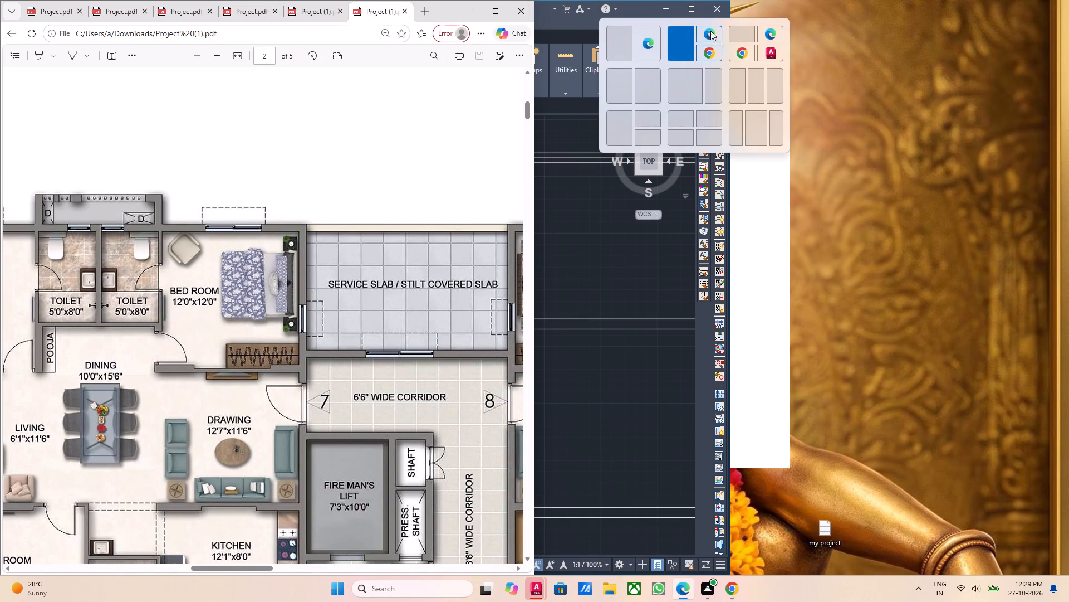
click(712, 51)
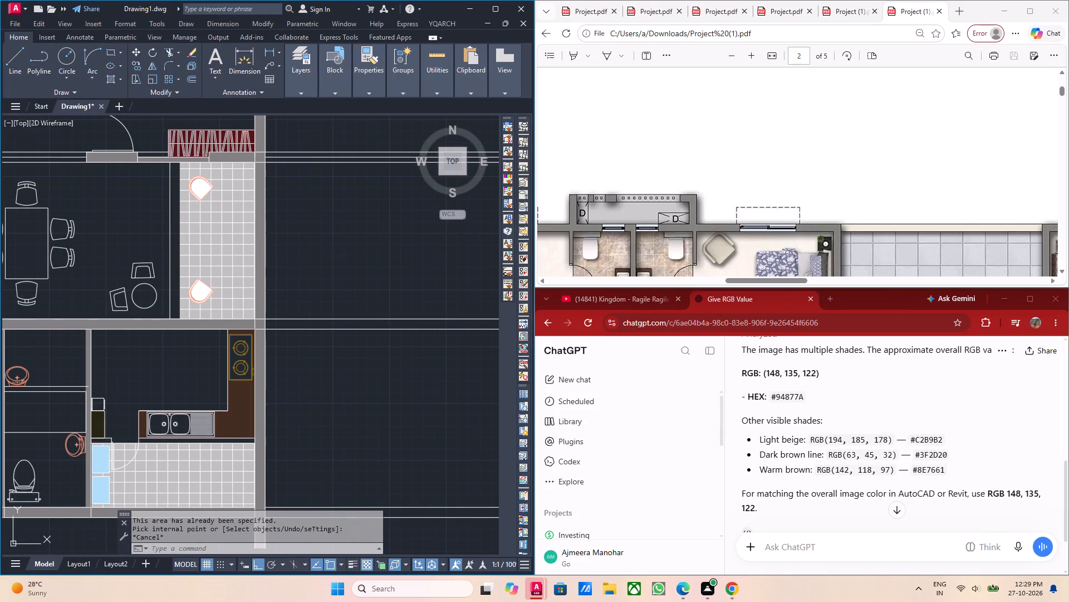
Examine the dining, drawing room and corridor area of the reference PDF against the right apartment's plan.
scroll(281, 475, down, 4)
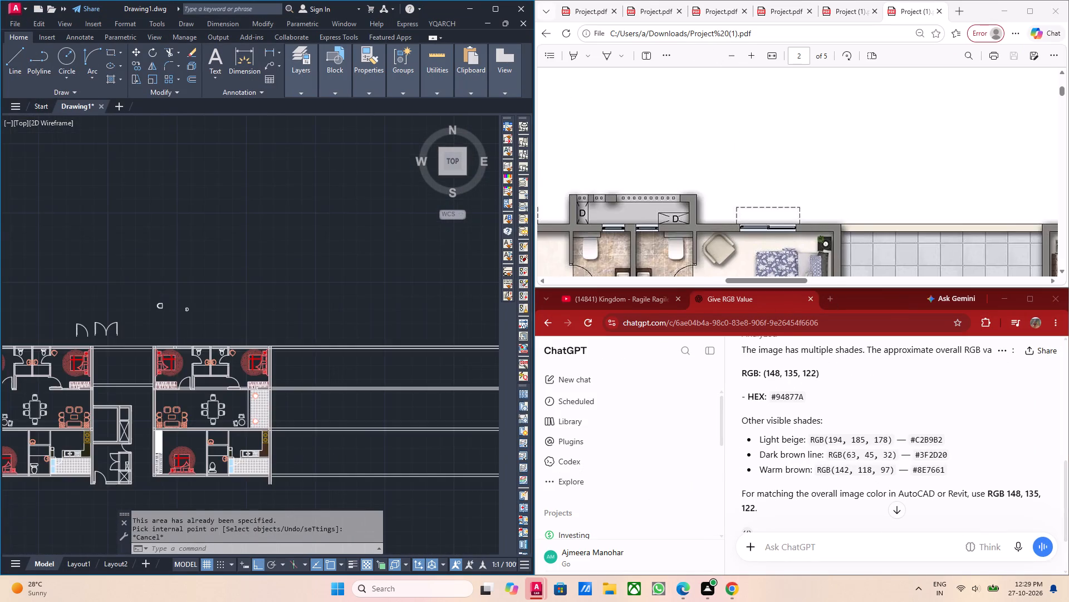
scroll(269, 459, up, 4)
middle_drag(249, 456, 390, 462)
middle_drag(297, 436, 337, 436)
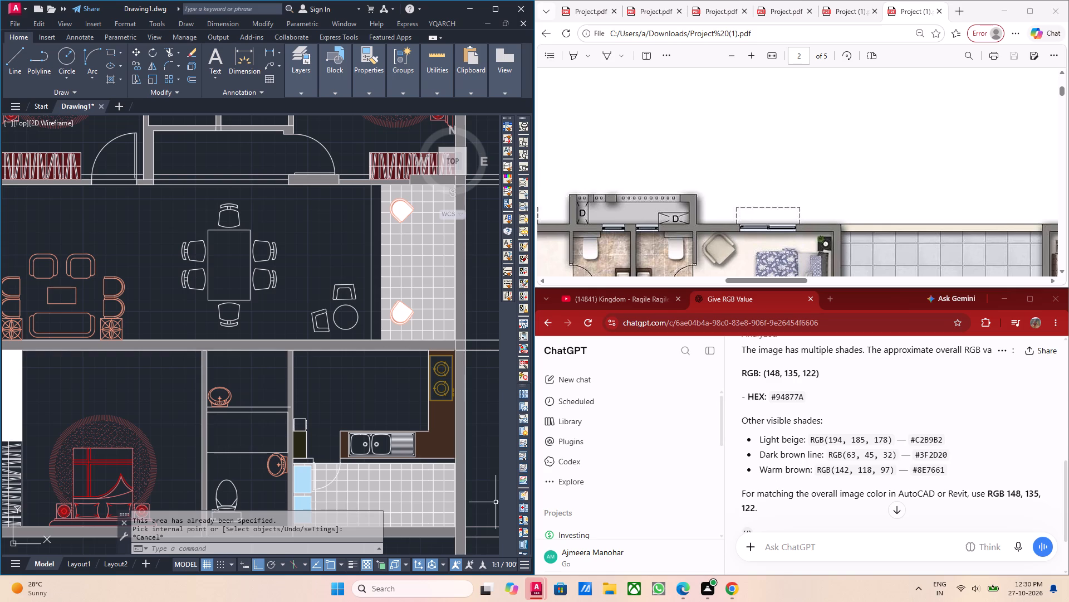
scroll(764, 230, down, 4)
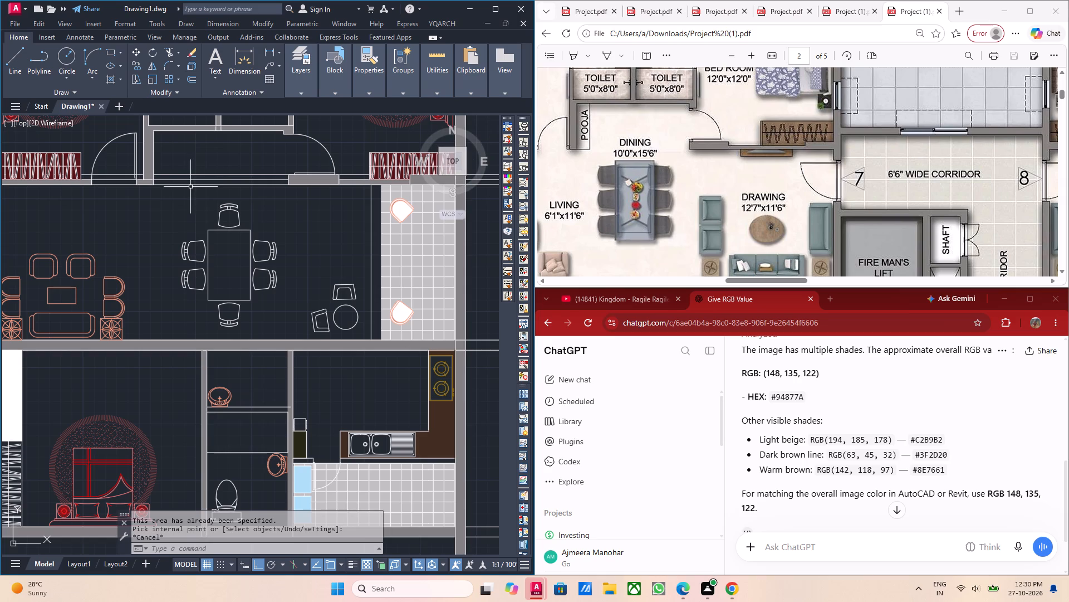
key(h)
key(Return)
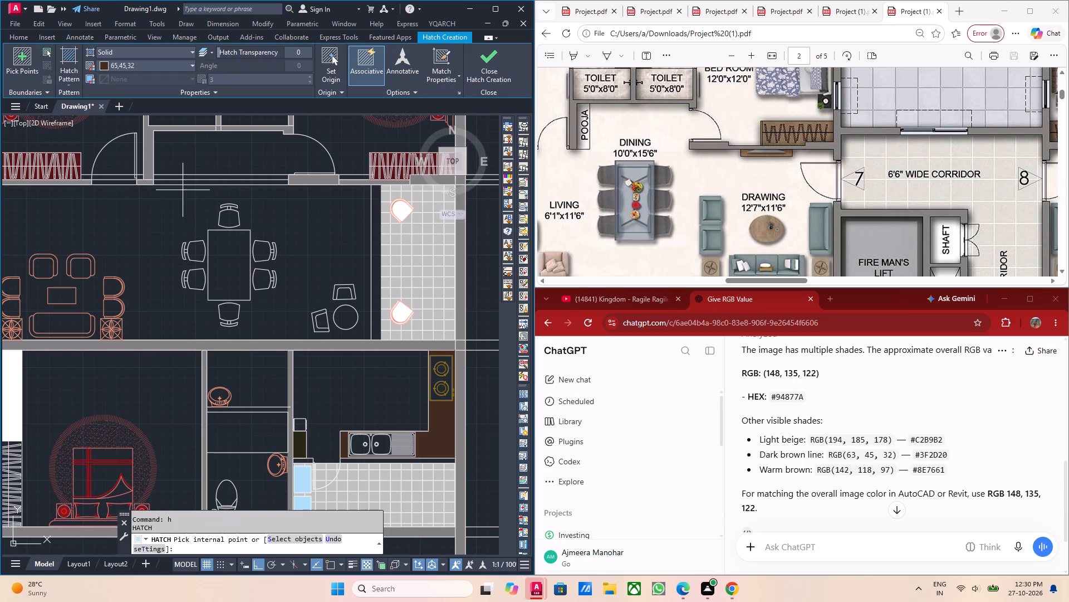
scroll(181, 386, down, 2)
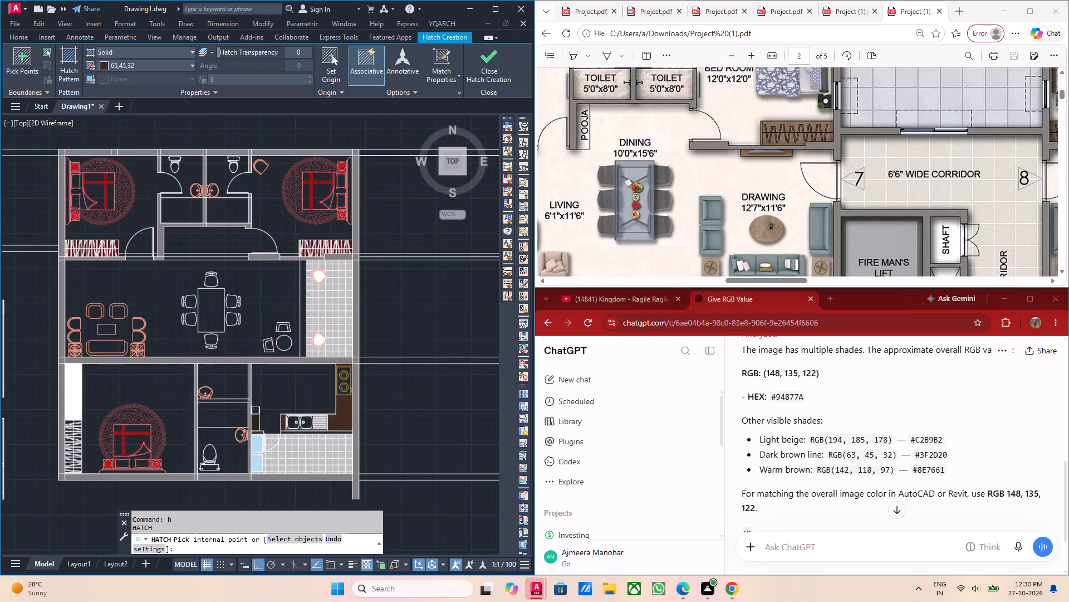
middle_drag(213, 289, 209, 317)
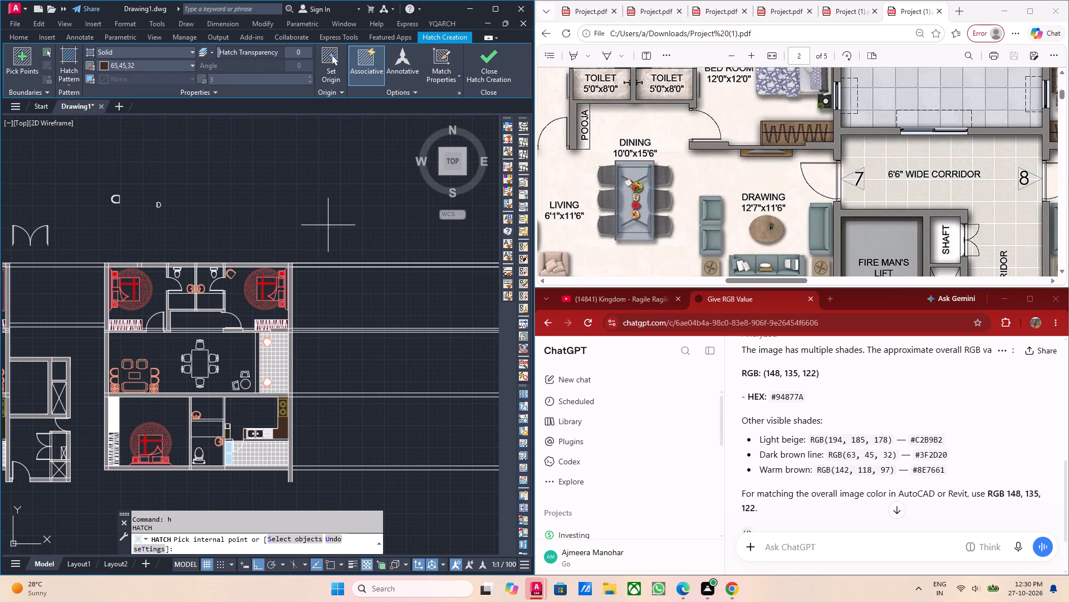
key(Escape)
Change the solid hatch of the right apartment's kitchen counters to the RGB colour 142,118,97.
scroll(271, 365, up, 2)
middle_drag(271, 365, 274, 398)
middle_drag(273, 390, 273, 391)
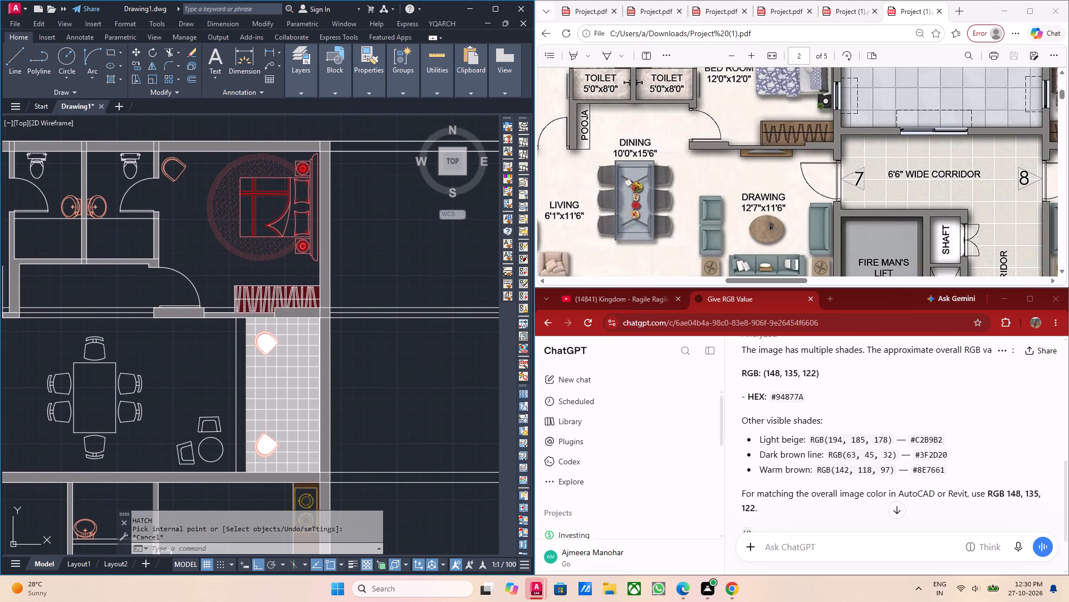
middle_drag(273, 391, 274, 396)
middle_drag(274, 392, 281, 414)
middle_drag(282, 415, 298, 432)
middle_click(290, 426)
scroll(288, 417, down, 1)
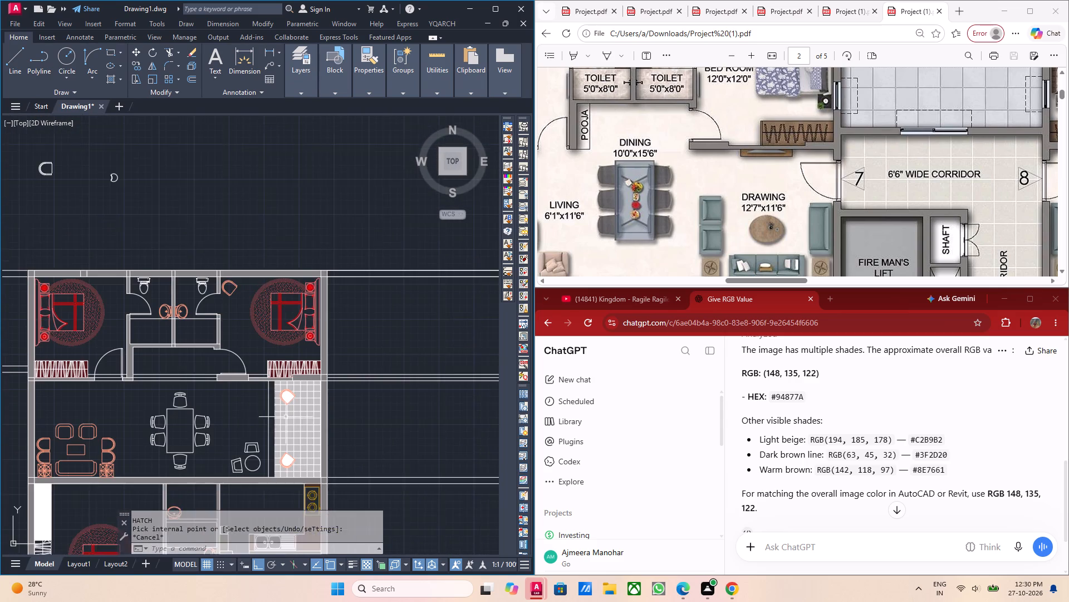
middle_drag(267, 418, 292, 378)
scroll(283, 382, down, 1)
middle_drag(300, 431, 286, 348)
scroll(303, 370, up, 3)
click(305, 371)
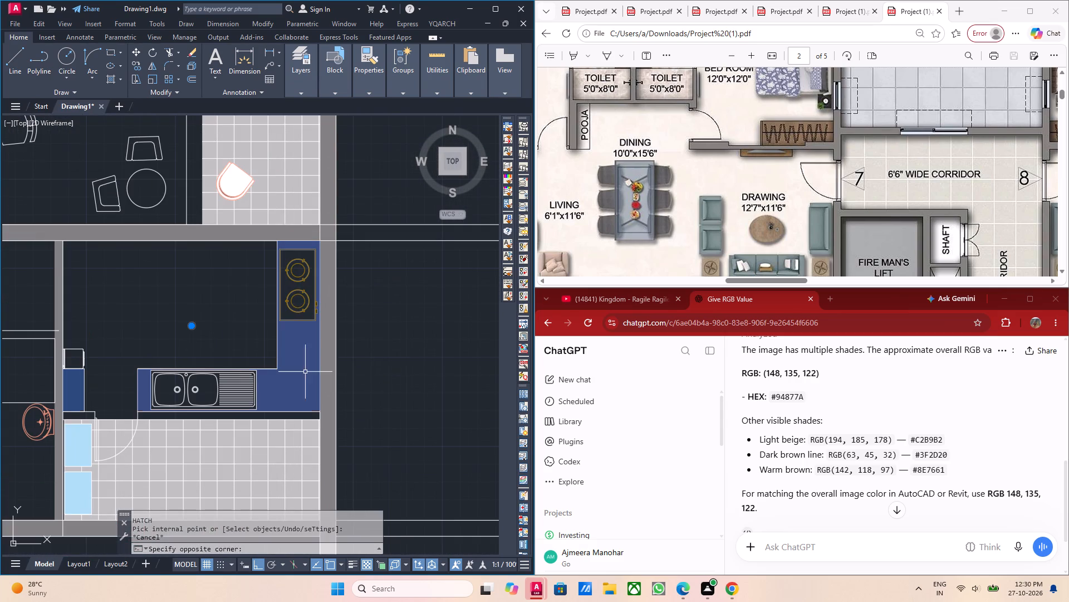
click(425, 301)
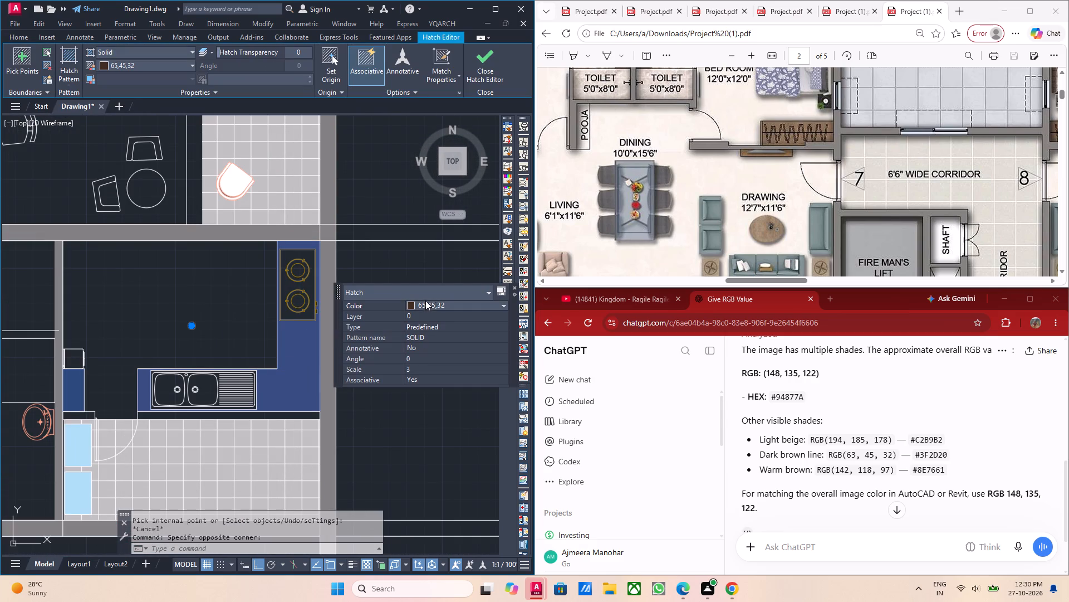
click(460, 305)
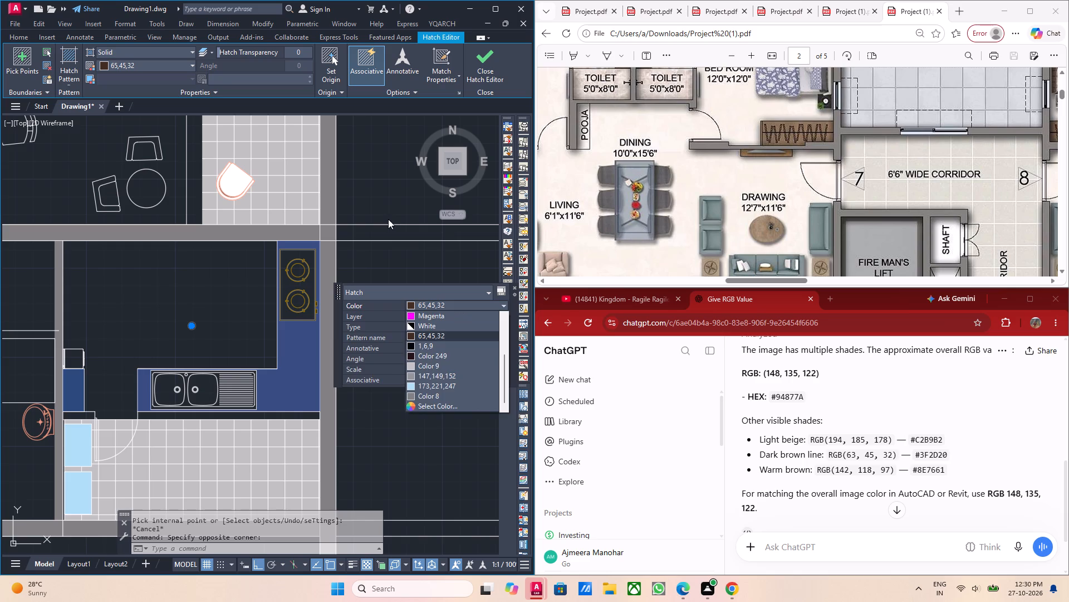
click(388, 219)
middle_drag(379, 227, 373, 322)
middle_drag(362, 251, 346, 267)
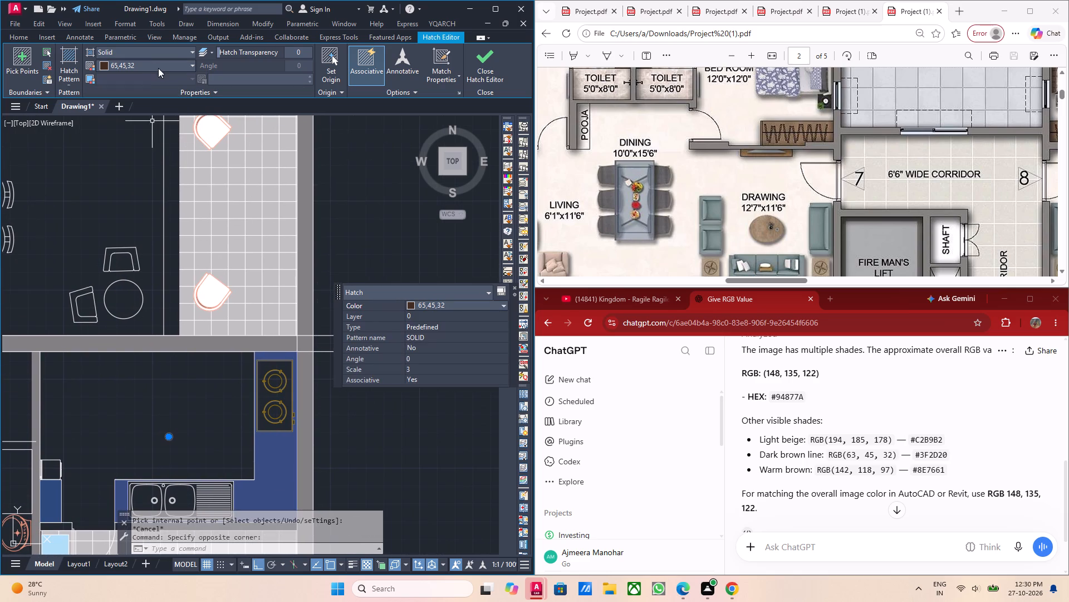
click(159, 65)
click(125, 210)
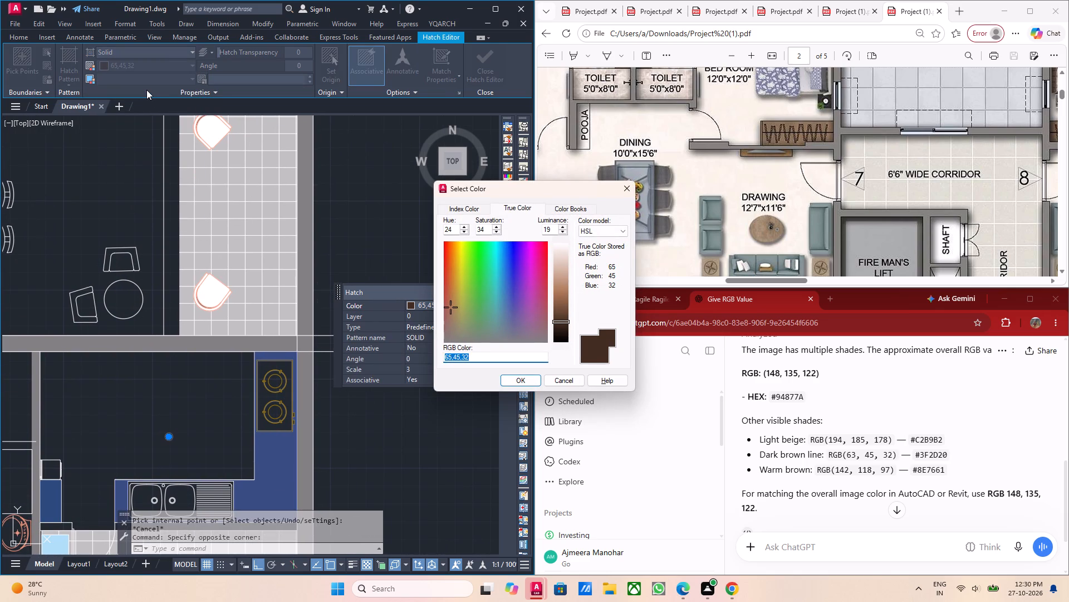
click(481, 355)
key(BackSpace)
key(BackSpace)
key(BackSpace)
key(BackSpace)
key(BackSpace)
key(BackSpace)
key(BackSpace)
key(BackSpace)
key(BackSpace)
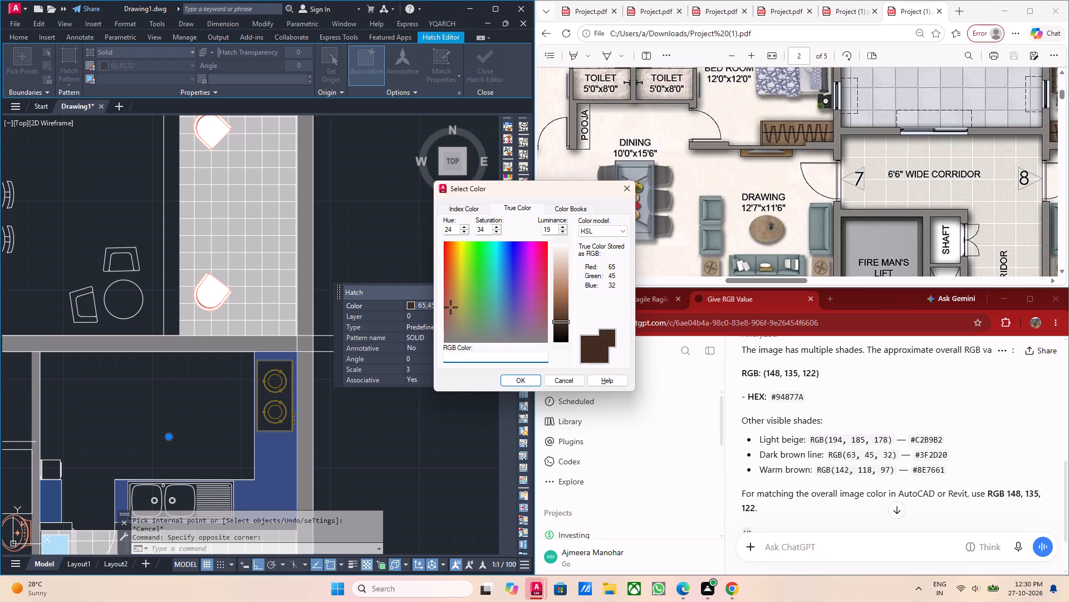
text(142)
key(comma)
text(118)
key(comma)
text(97)
key(Return)
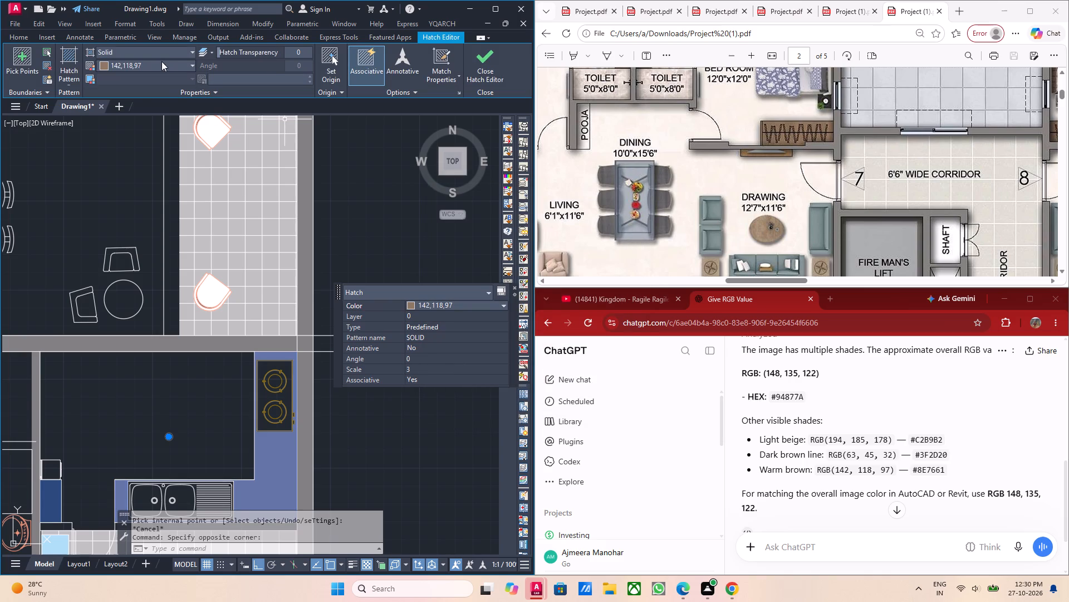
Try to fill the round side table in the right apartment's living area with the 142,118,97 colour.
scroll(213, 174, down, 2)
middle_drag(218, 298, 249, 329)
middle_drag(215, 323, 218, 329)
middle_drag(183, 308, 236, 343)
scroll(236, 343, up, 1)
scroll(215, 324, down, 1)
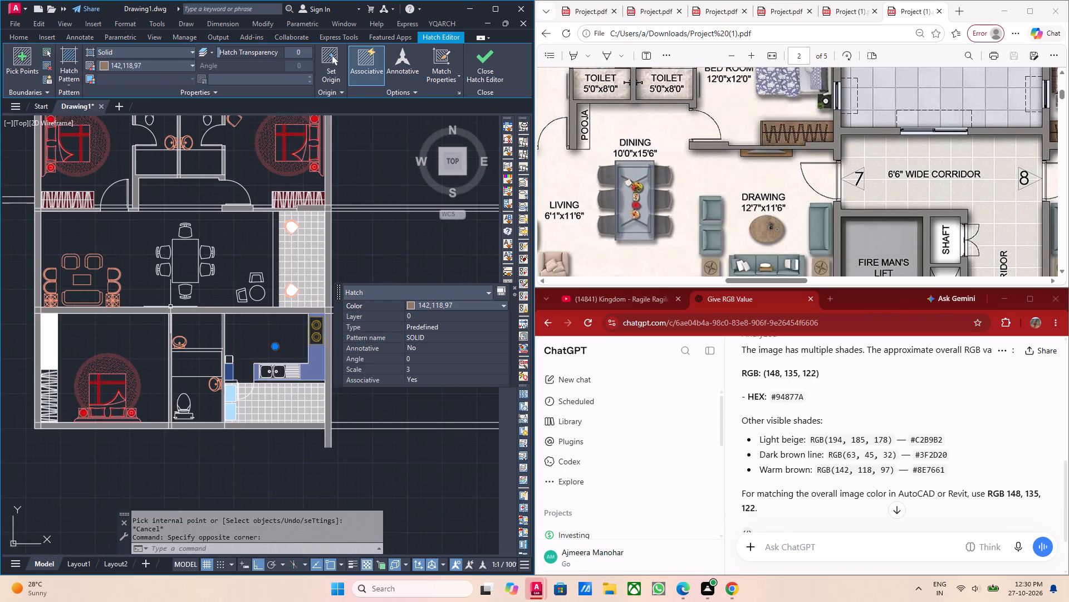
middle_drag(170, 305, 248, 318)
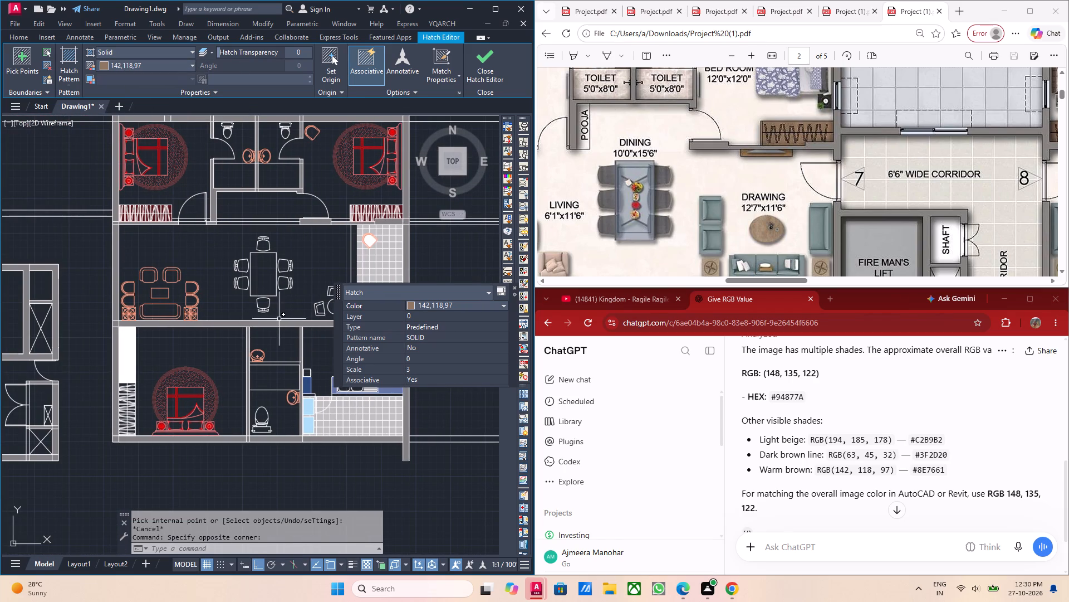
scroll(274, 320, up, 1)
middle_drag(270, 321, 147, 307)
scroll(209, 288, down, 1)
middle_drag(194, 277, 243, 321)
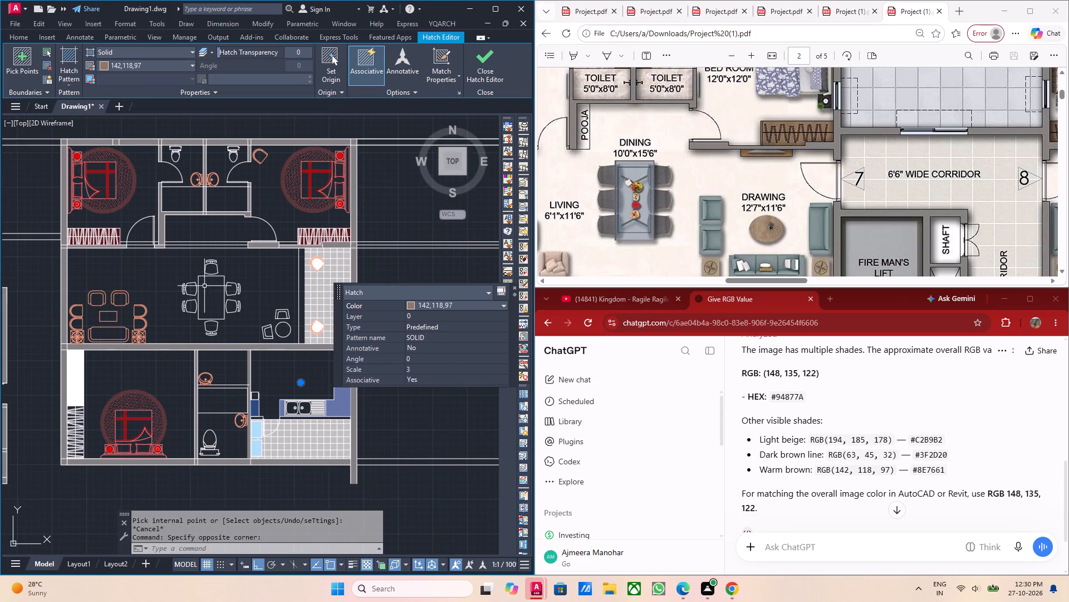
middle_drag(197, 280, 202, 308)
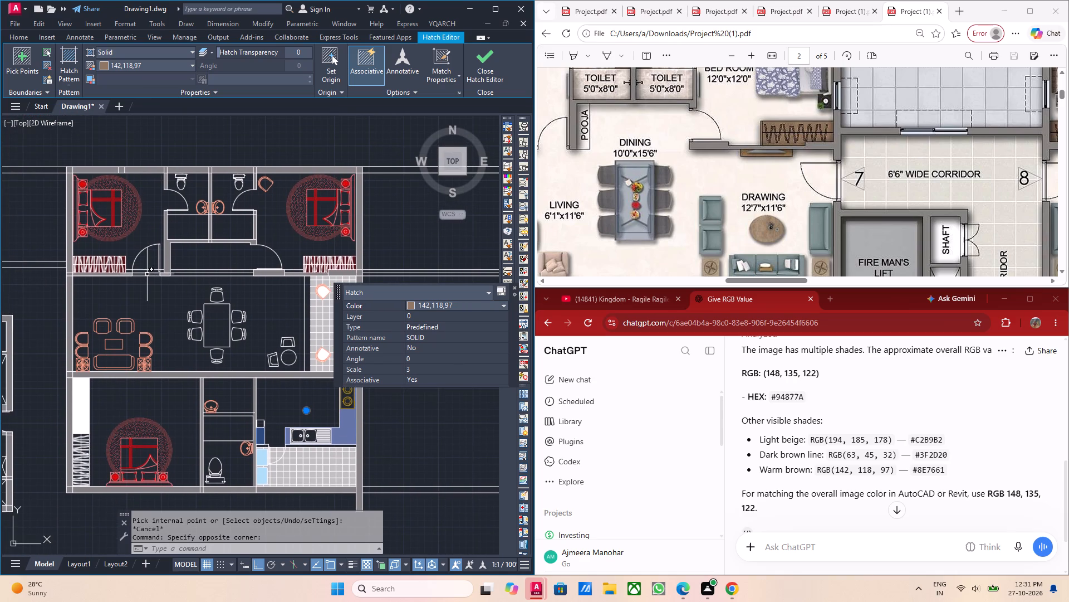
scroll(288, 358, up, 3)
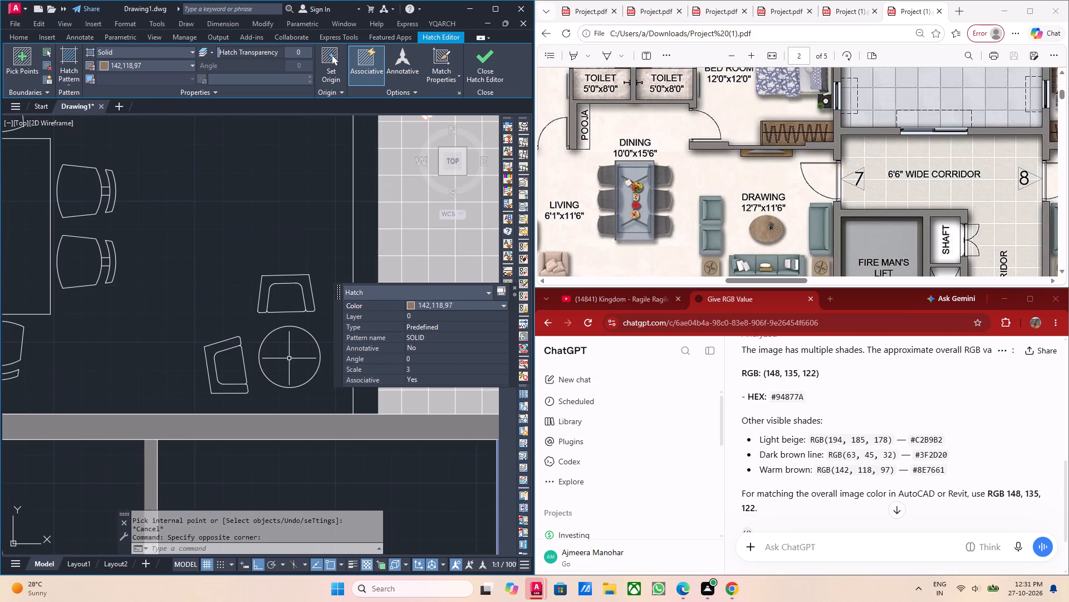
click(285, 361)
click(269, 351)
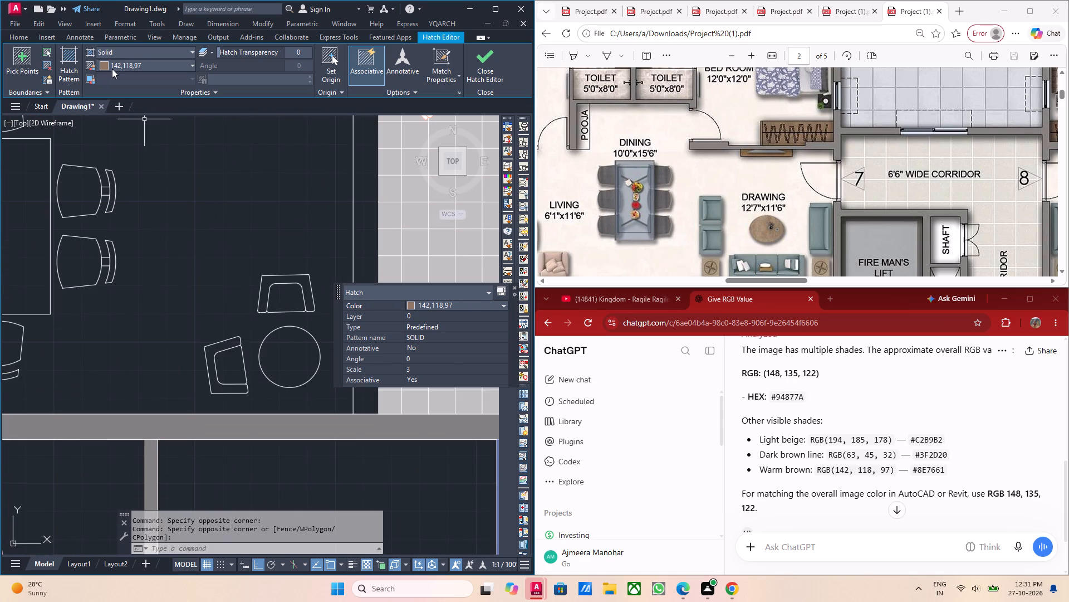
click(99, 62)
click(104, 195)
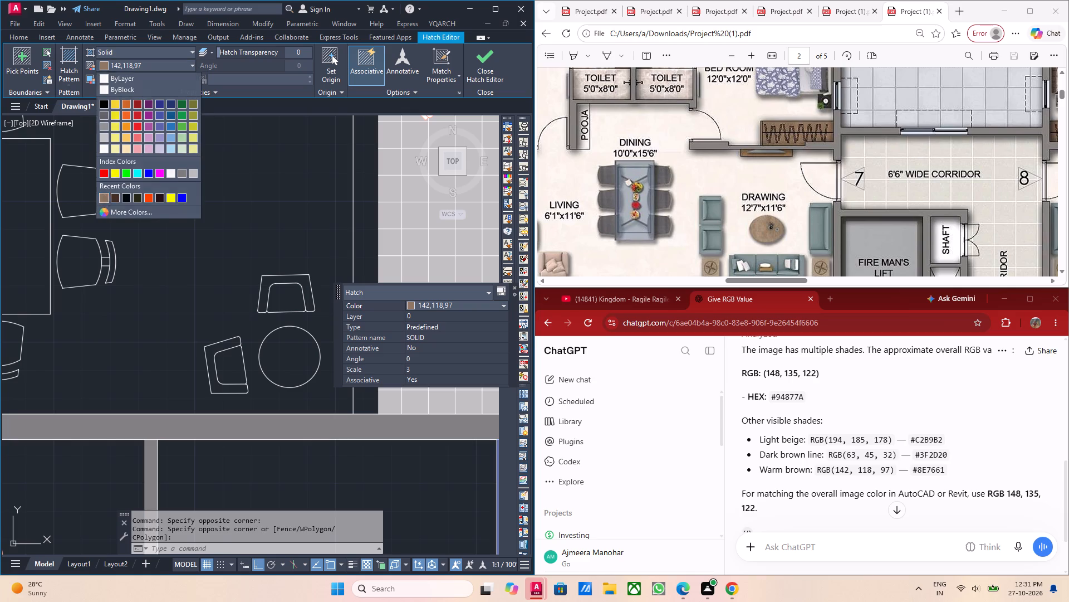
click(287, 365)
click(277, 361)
Change the tile-grid hatch of the right apartment's balcony beside the dining area to the colour 142,118,97.
scroll(287, 336, down, 2)
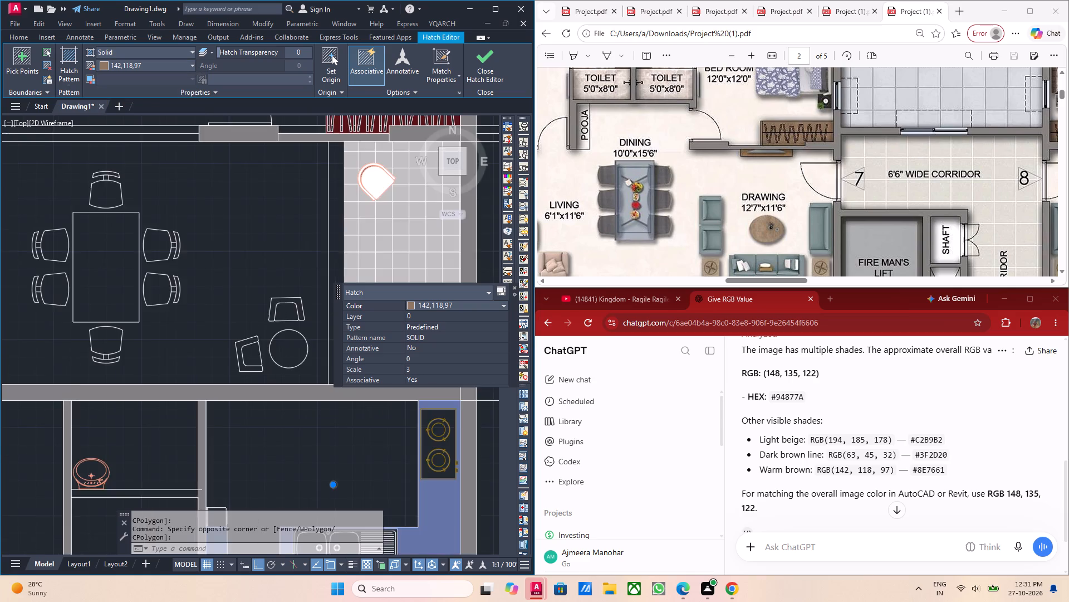
scroll(287, 336, down, 1)
middle_drag(283, 338, 192, 341)
scroll(252, 318, up, 3)
click(233, 316)
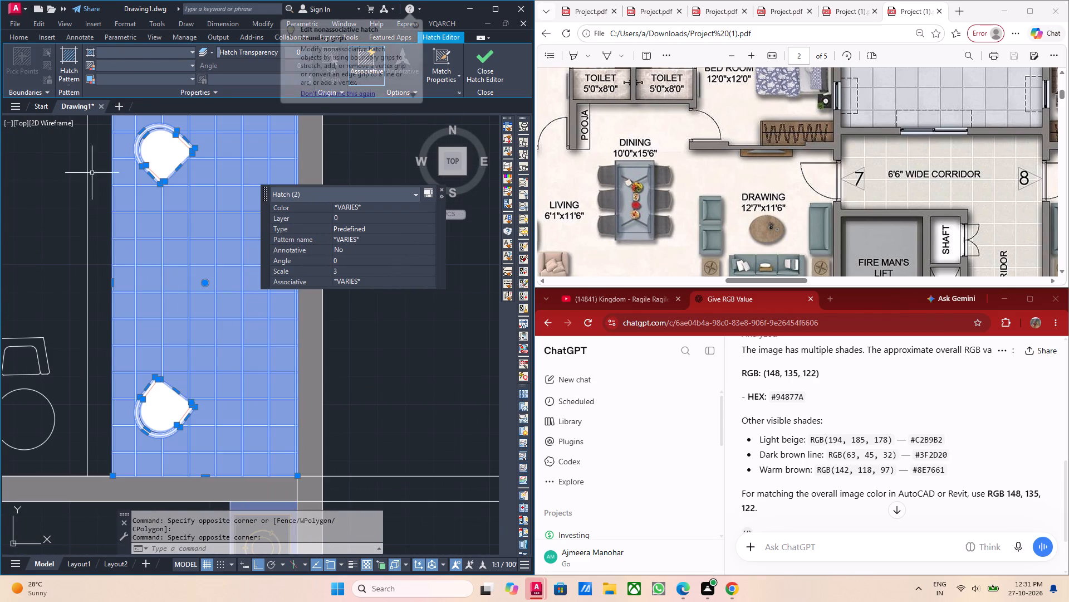
click(110, 66)
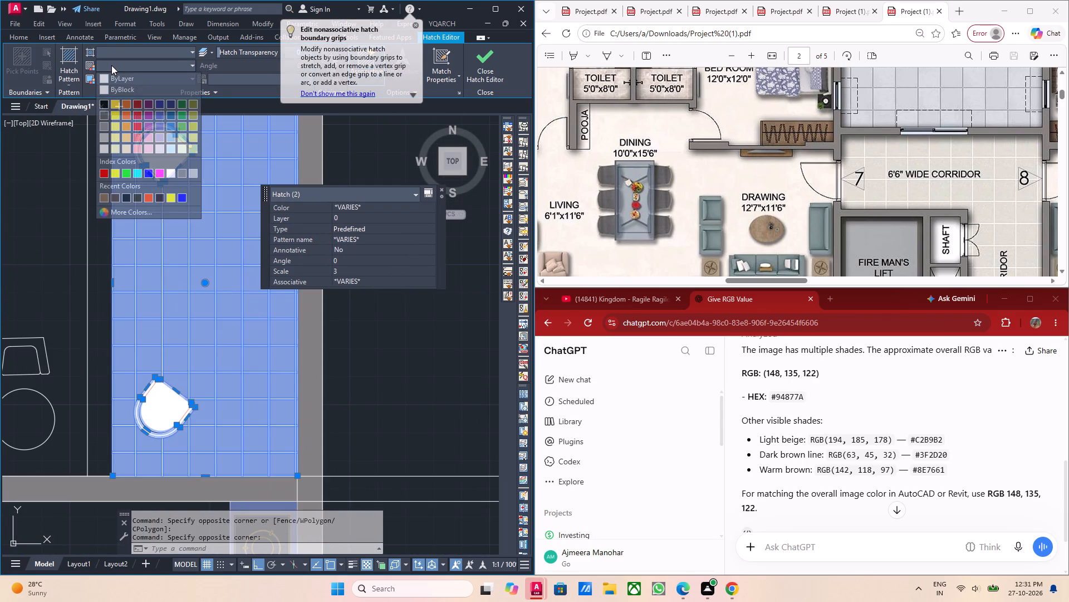
click(104, 197)
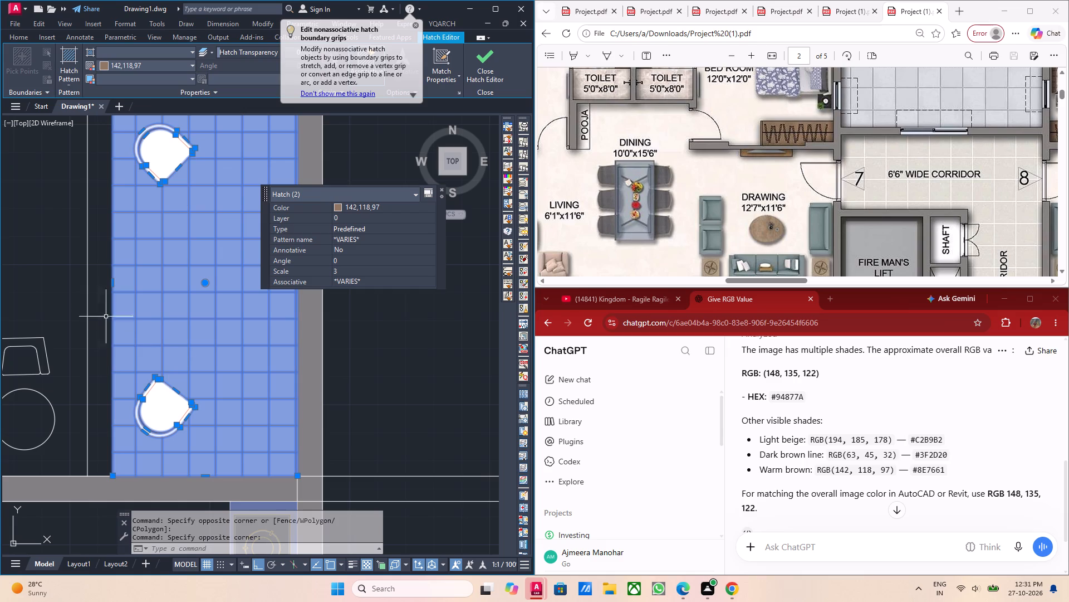
click(68, 283)
scroll(56, 283, down, 2)
middle_drag(56, 283, 105, 292)
key(Escape)
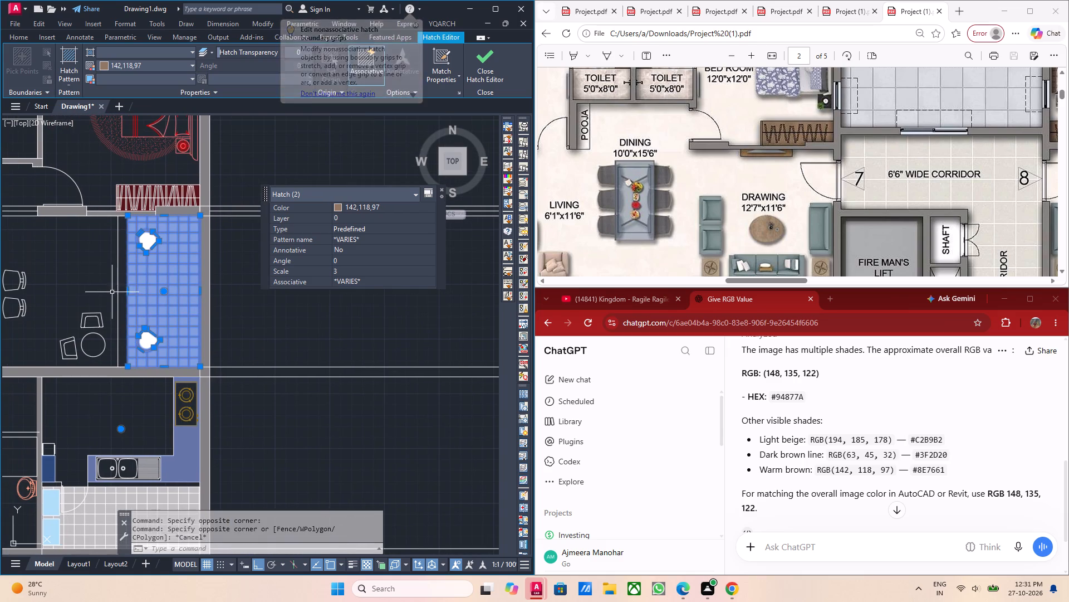
key(Escape)
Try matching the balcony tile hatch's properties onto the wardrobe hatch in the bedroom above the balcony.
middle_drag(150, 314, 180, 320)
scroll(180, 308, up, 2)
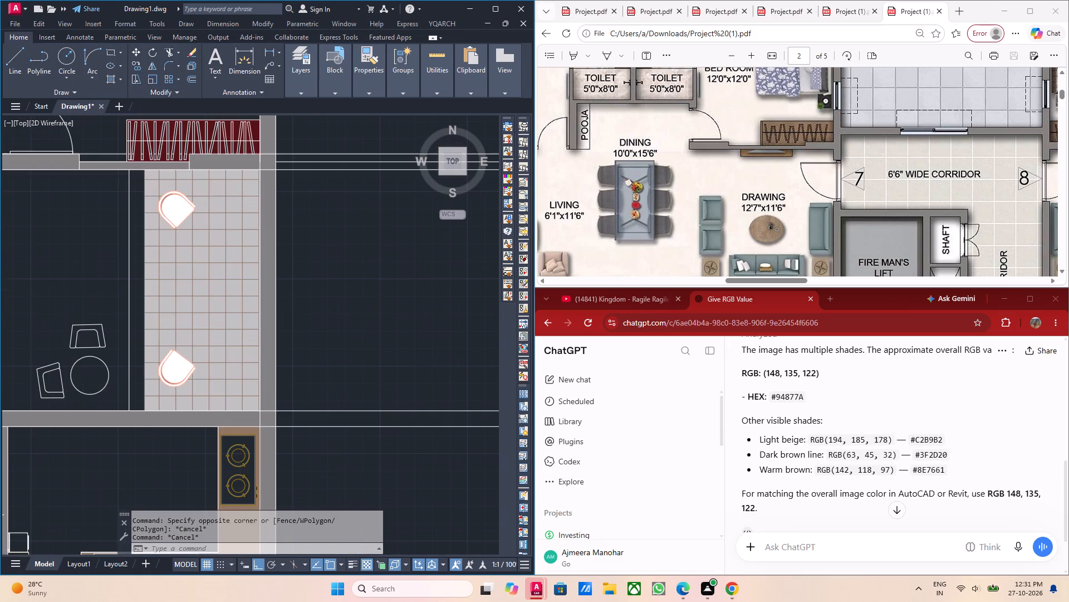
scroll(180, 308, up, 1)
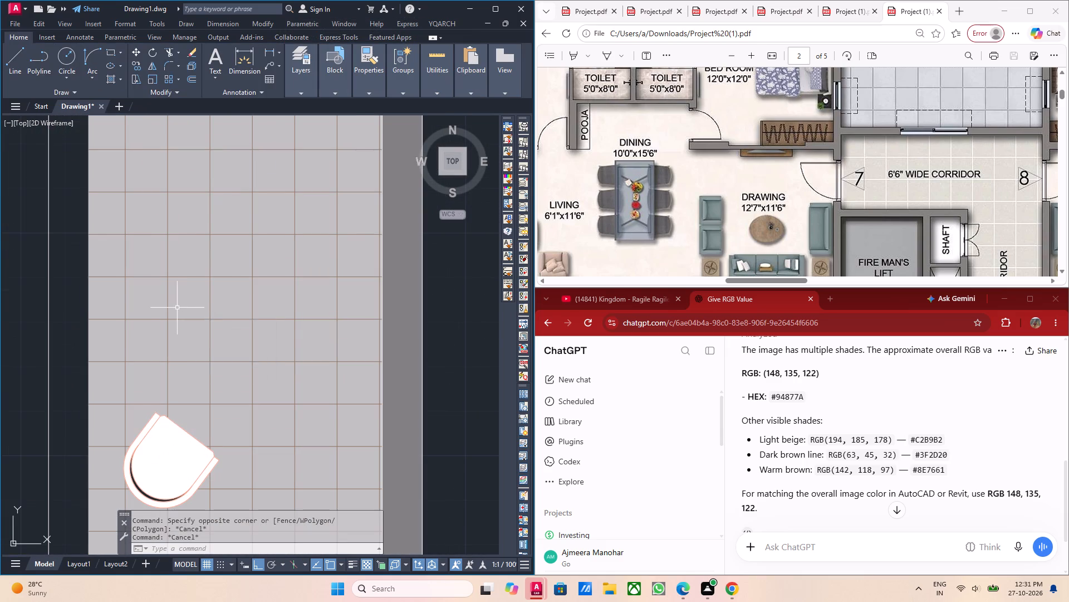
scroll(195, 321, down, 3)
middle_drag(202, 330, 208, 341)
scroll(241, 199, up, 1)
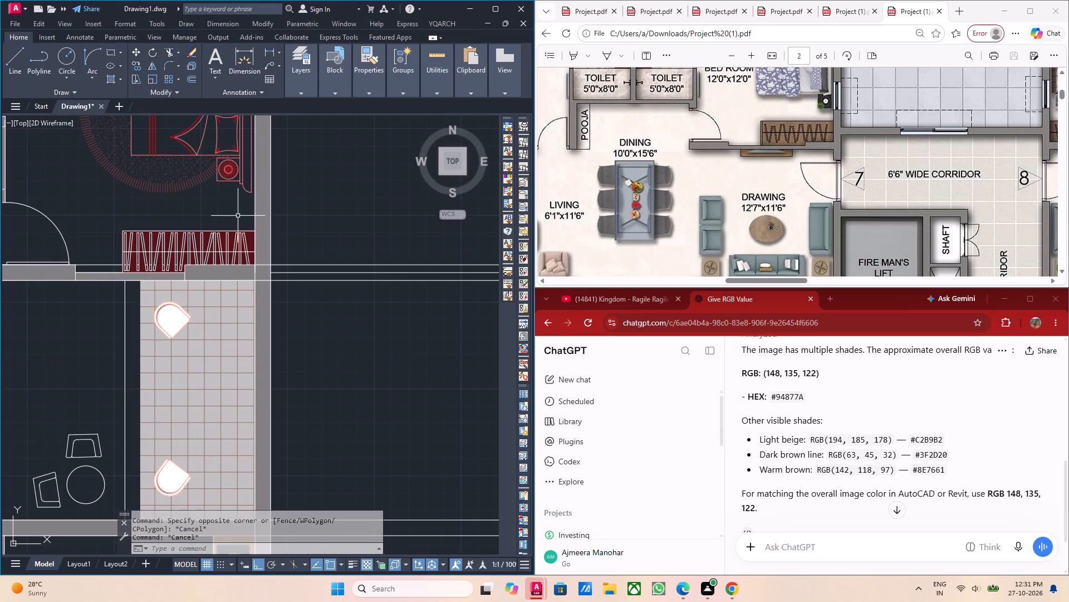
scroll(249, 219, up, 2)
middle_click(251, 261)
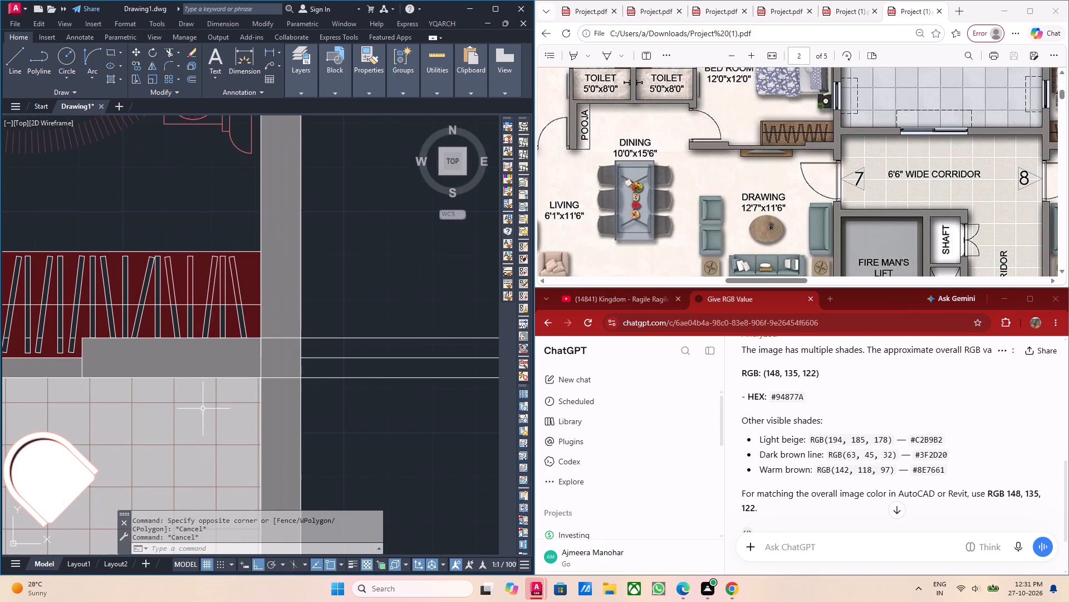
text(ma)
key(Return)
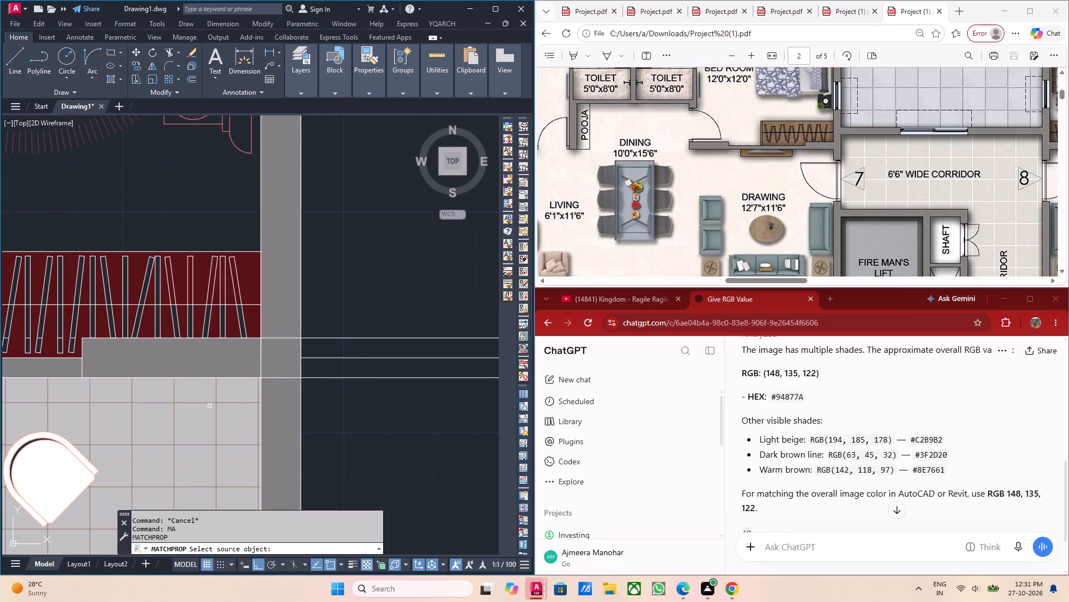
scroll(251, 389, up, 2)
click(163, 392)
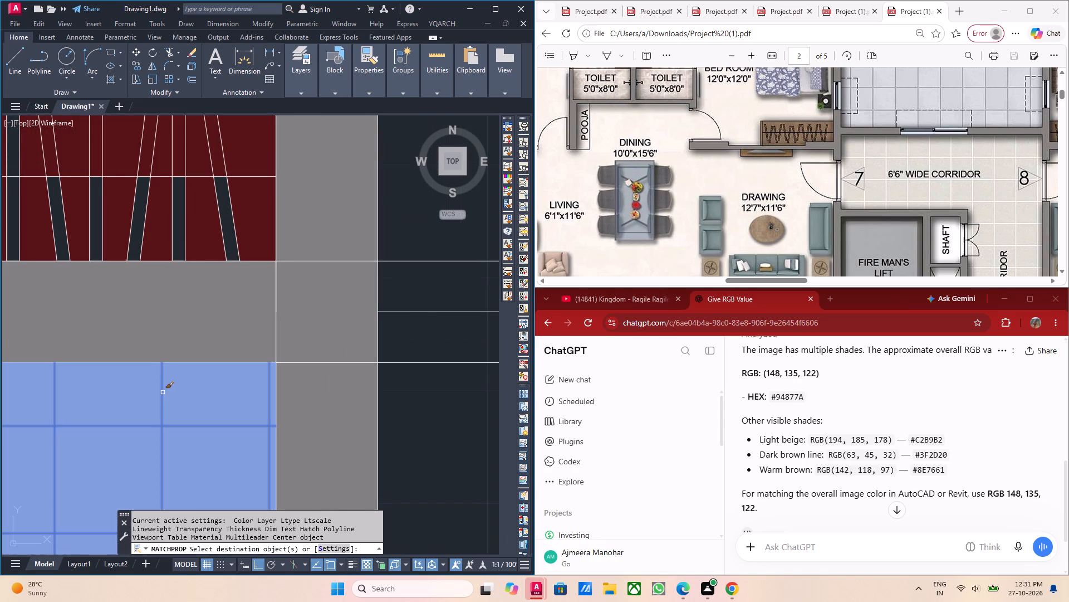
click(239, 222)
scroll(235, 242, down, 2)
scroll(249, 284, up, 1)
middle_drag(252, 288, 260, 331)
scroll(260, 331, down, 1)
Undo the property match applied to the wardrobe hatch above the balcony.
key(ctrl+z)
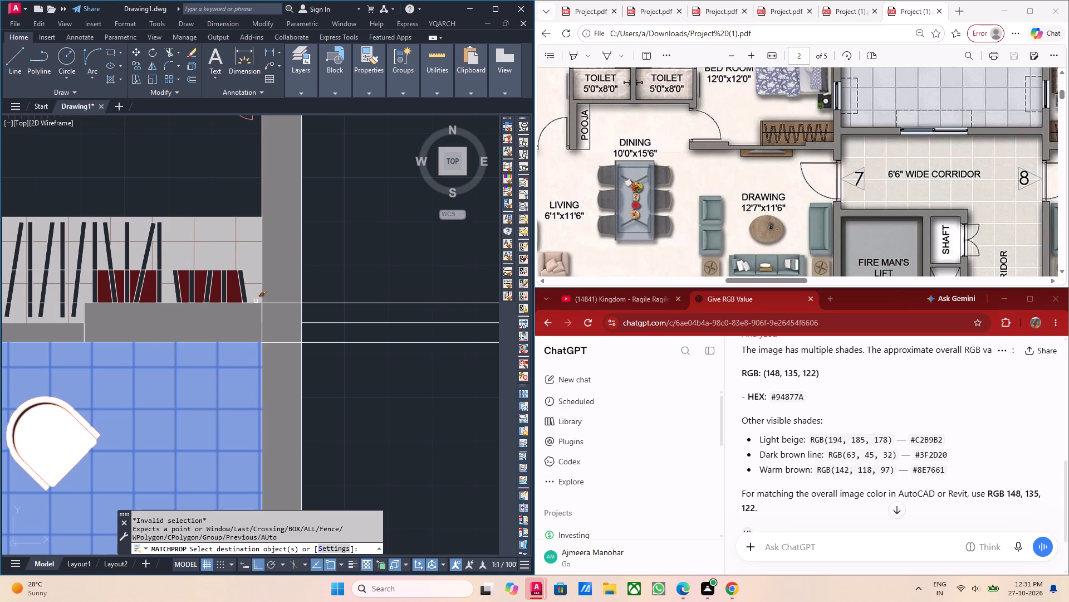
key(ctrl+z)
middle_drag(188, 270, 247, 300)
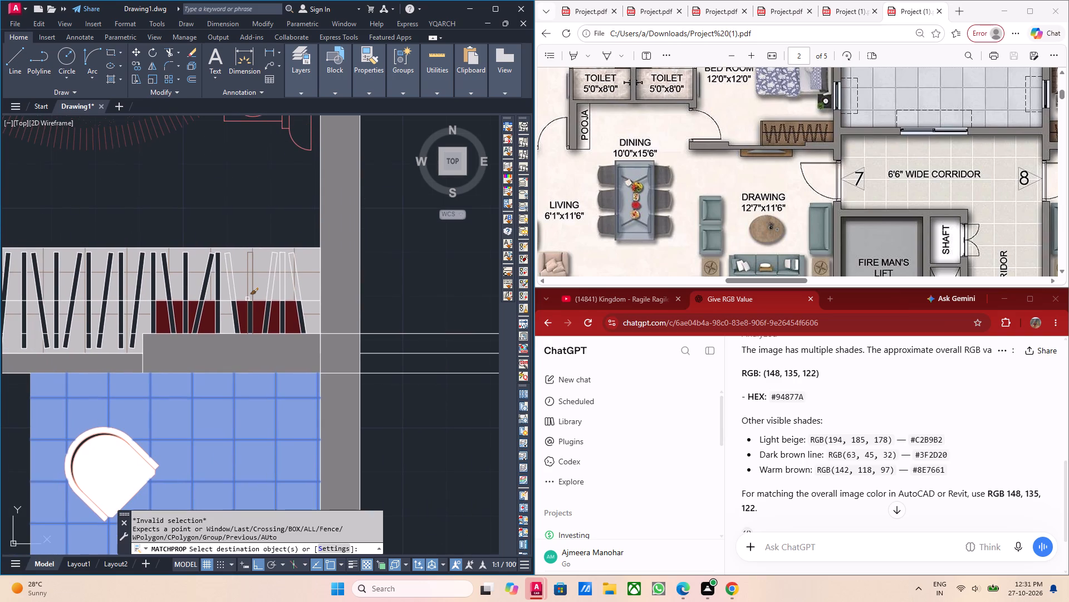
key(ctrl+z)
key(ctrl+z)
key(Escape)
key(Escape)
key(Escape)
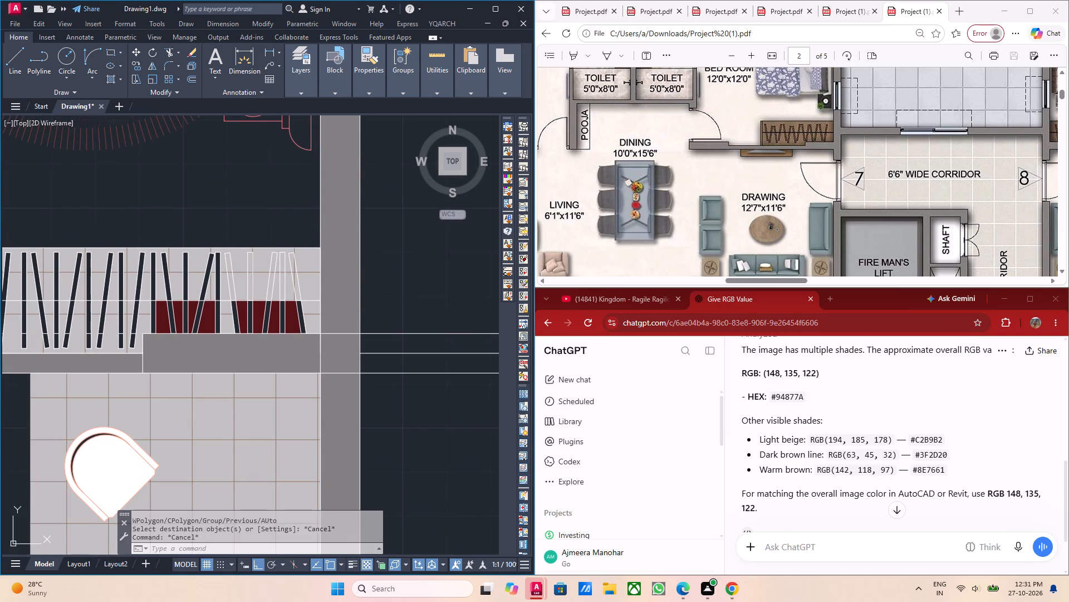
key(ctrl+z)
Change the main solid hatch of the wardrobe above the balcony to the colour 142,118,97.
scroll(237, 283, up, 1)
click(244, 280)
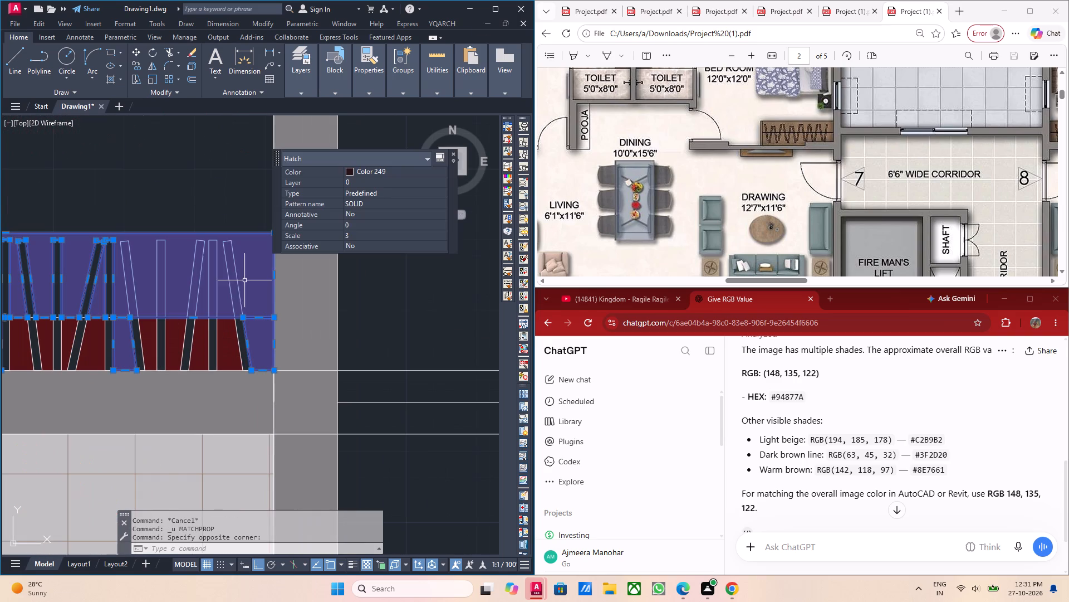
click(101, 65)
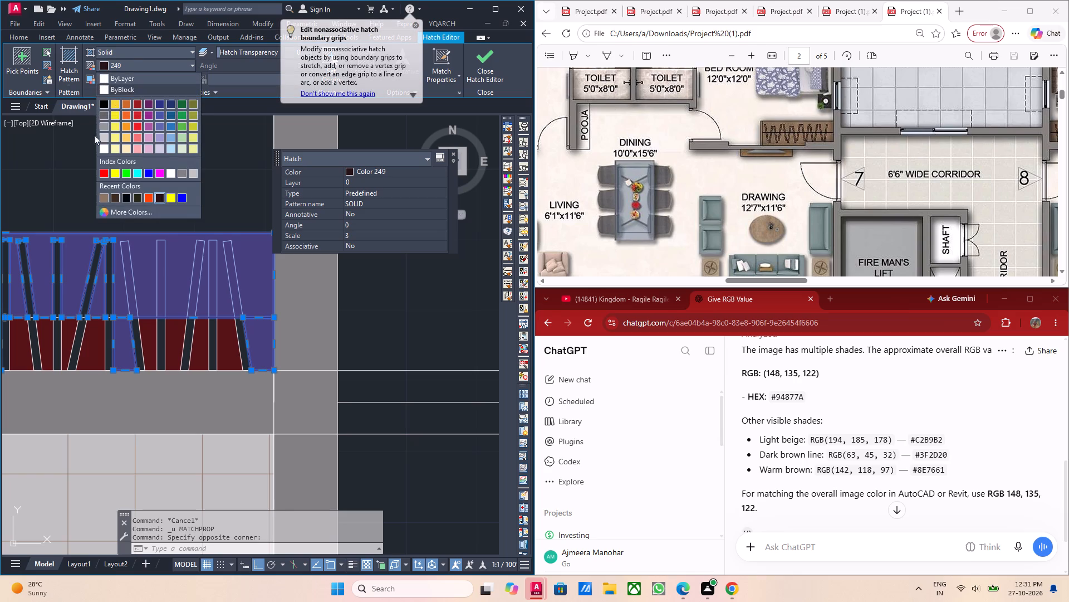
click(104, 190)
key(Escape)
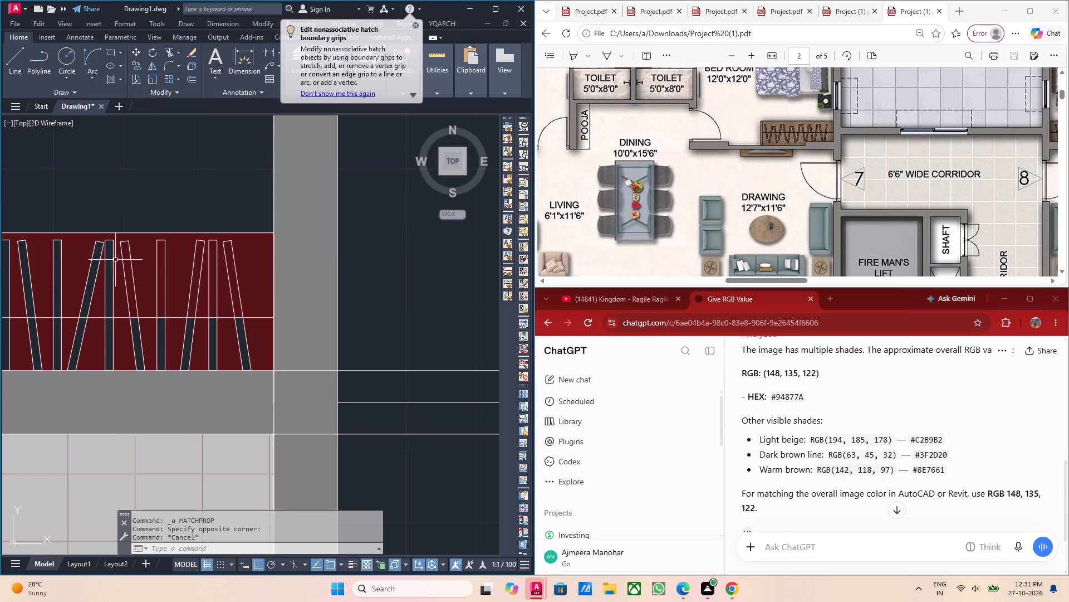
scroll(129, 255, down, 1)
click(210, 263)
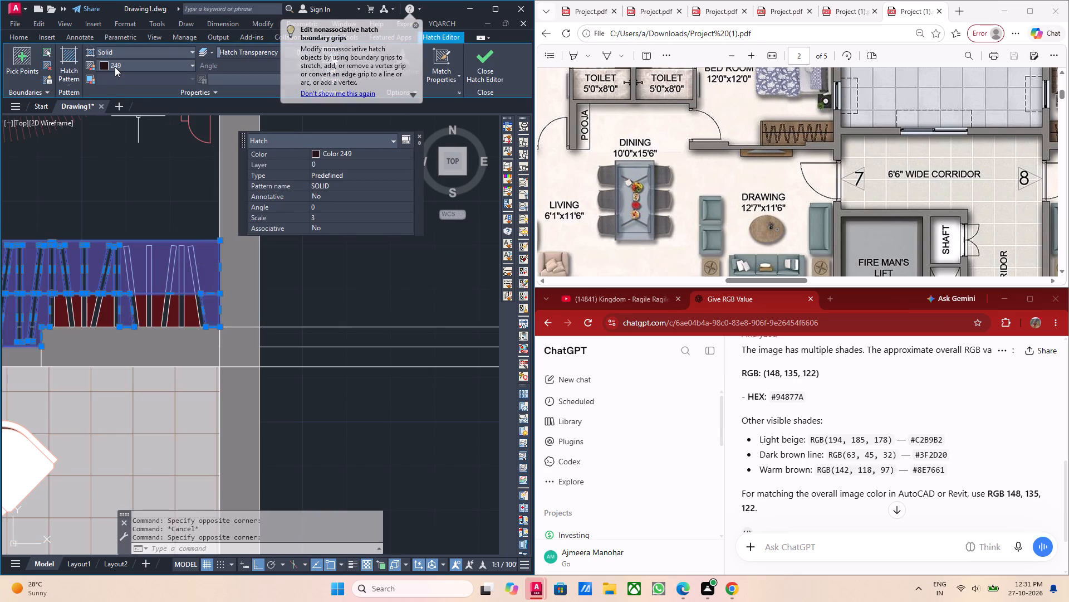
click(115, 67)
click(105, 194)
key(grave)
key(Escape)
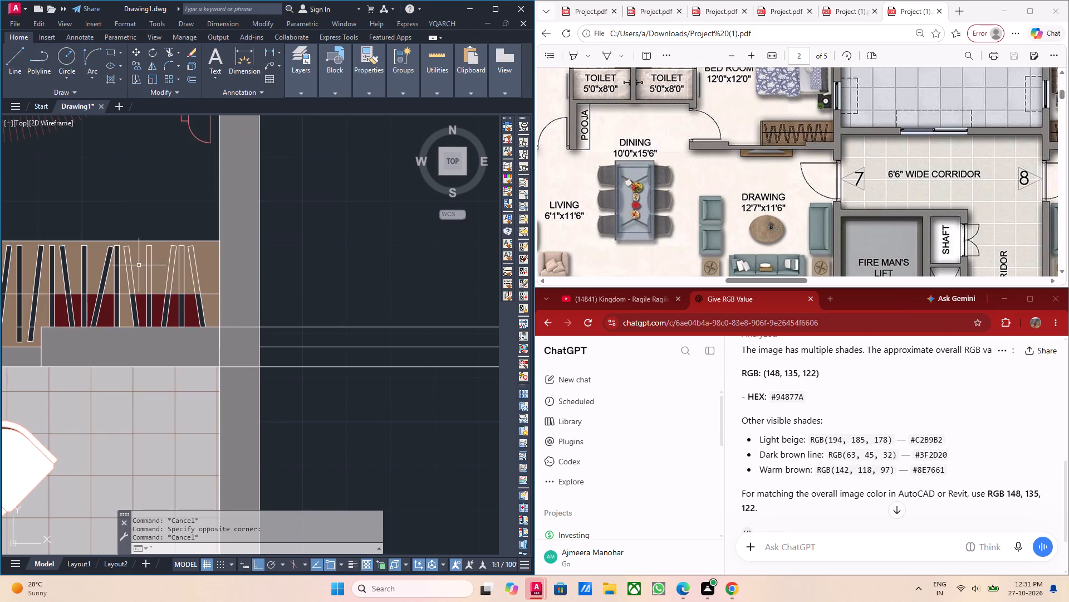
Change the remaining dark red hatch sections in the lower half of the same wardrobe to 142,118,97.
scroll(145, 258, down, 3)
middle_drag(131, 259, 206, 225)
scroll(208, 246, up, 4)
click(214, 215)
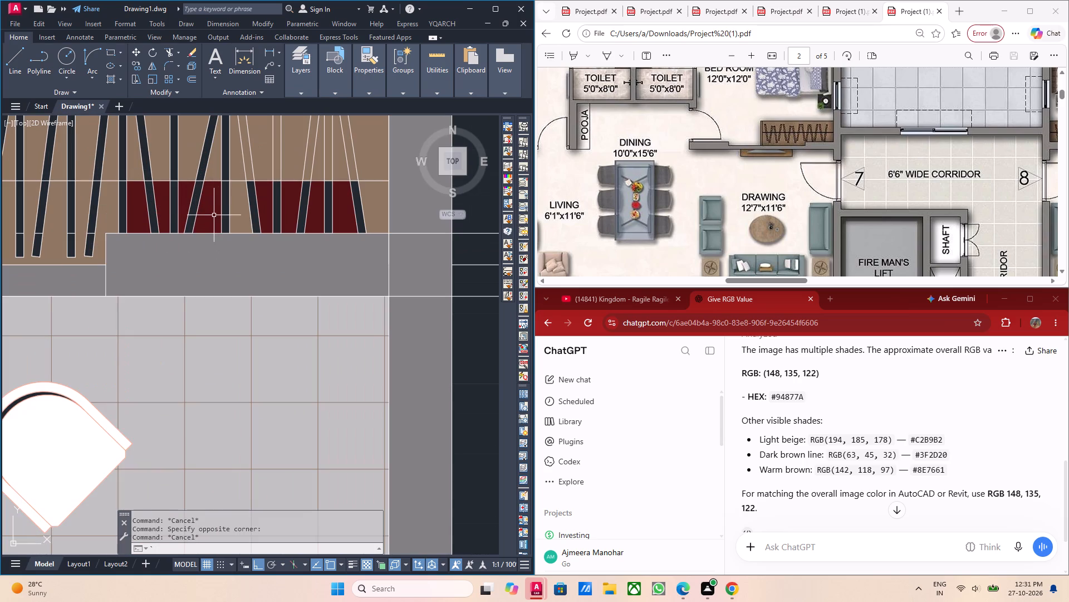
click(202, 213)
scroll(203, 215, up, 2)
key(Escape)
key(Escape)
scroll(210, 229, down, 2)
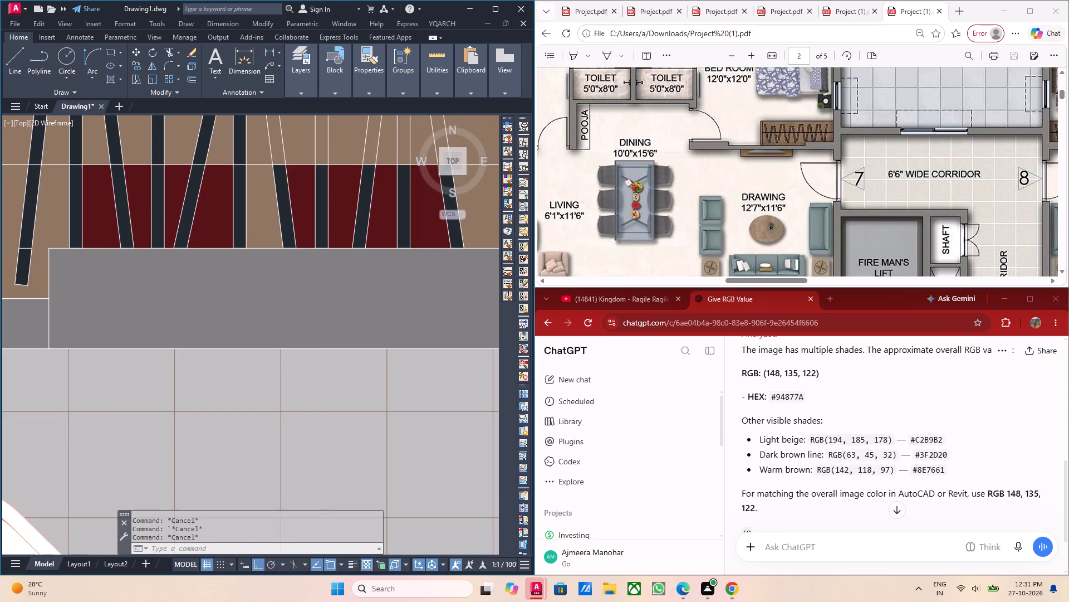
click(210, 229)
click(131, 60)
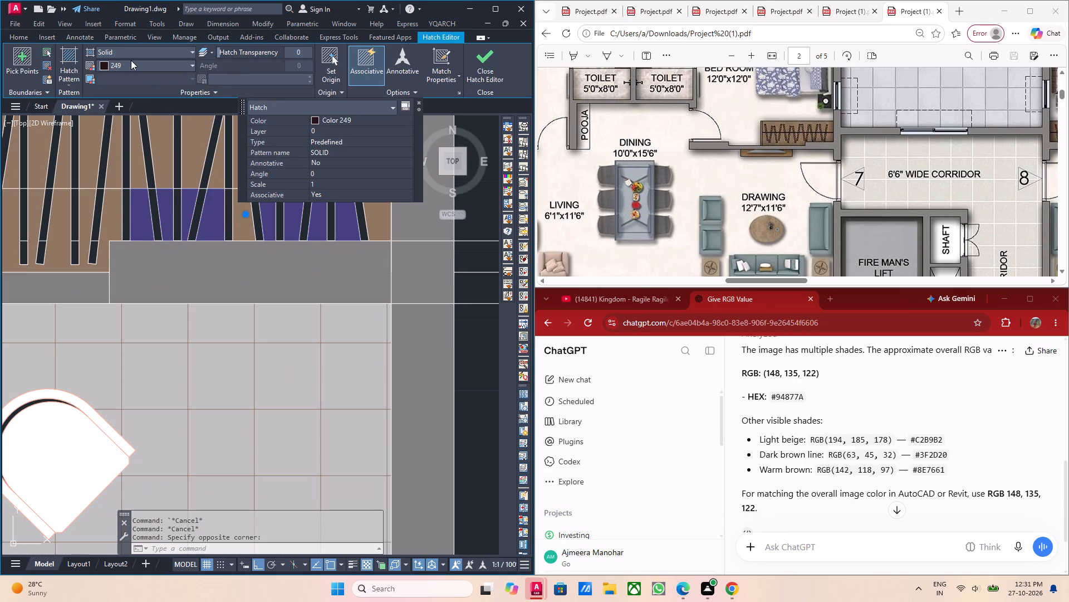
click(102, 197)
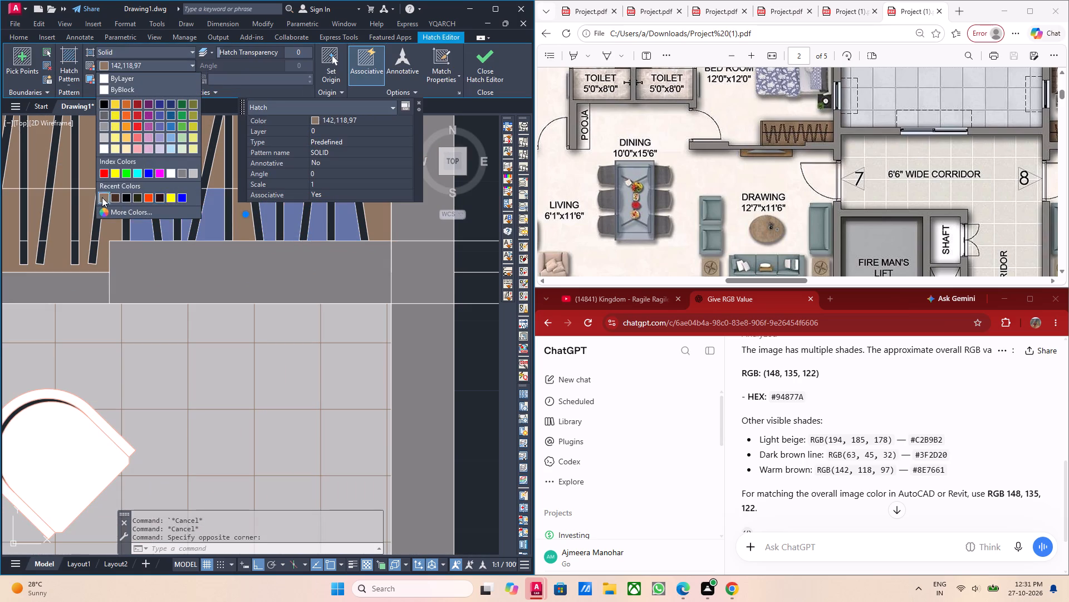
key(Escape)
scroll(197, 256, down, 2)
key(Escape)
scroll(243, 226, up, 2)
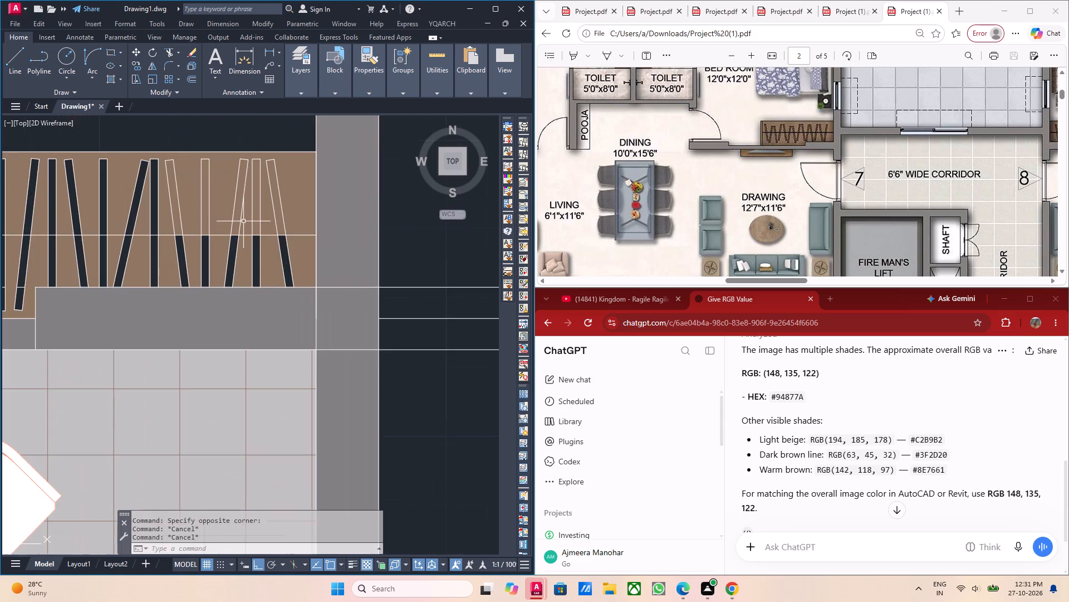
scroll(243, 221, up, 1)
key(Escape)
Match the brown wardrobe hatch's properties onto both hatch sections of the wardrobe in the apartment's upper-left bedroom.
scroll(241, 217, down, 6)
scroll(186, 222, up, 1)
middle_drag(205, 226, 281, 230)
scroll(281, 230, down, 1)
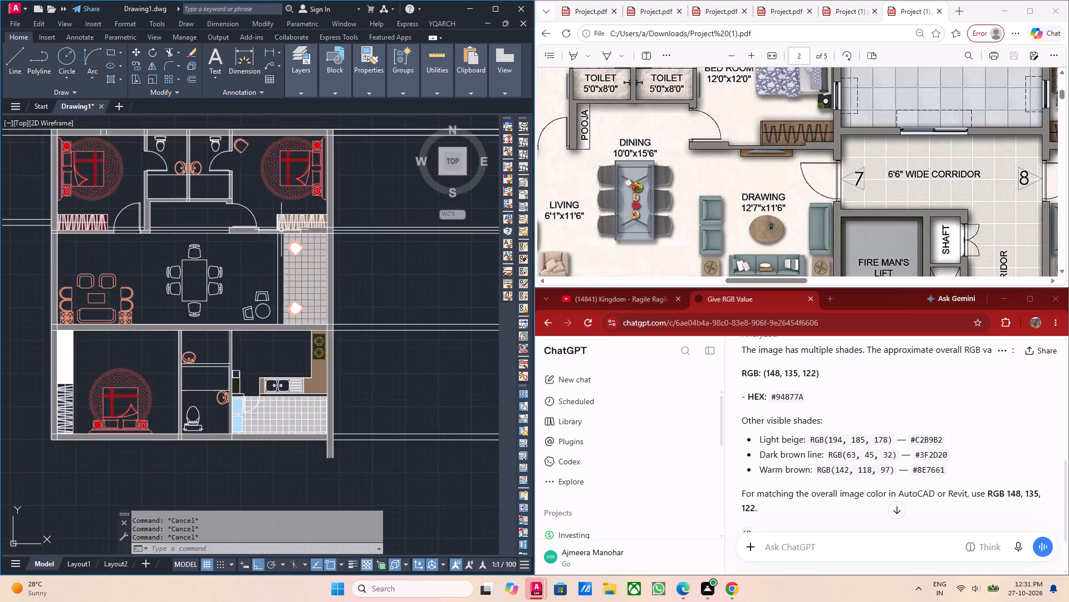
scroll(251, 234, up, 1)
middle_drag(253, 232, 272, 224)
middle_drag(188, 224, 280, 224)
scroll(135, 216, down, 1)
middle_drag(142, 219, 260, 240)
scroll(252, 231, up, 4)
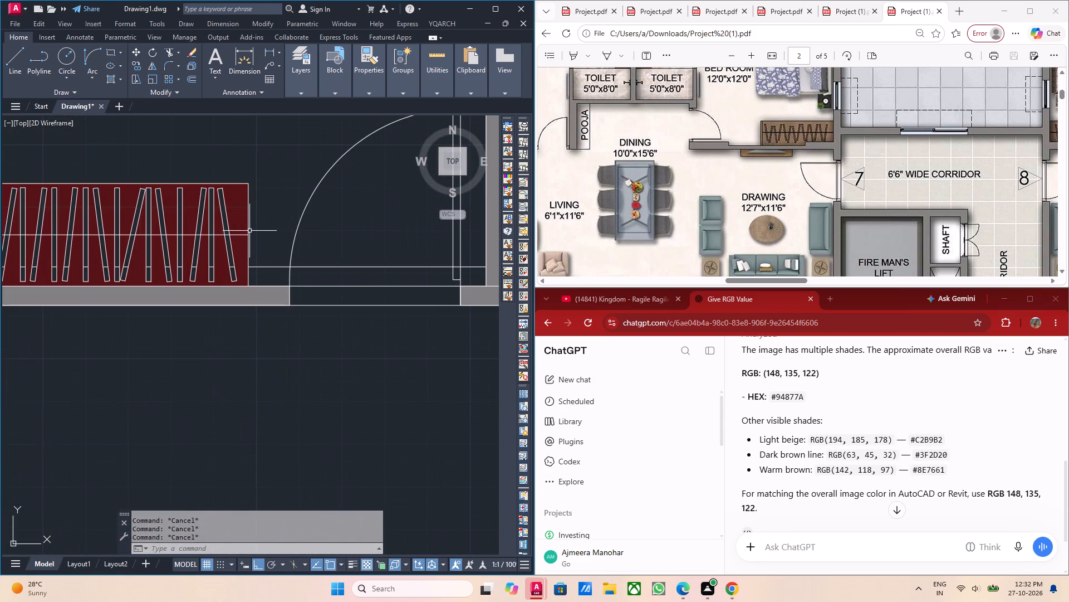
text(ma)
key(Return)
scroll(245, 233, down, 4)
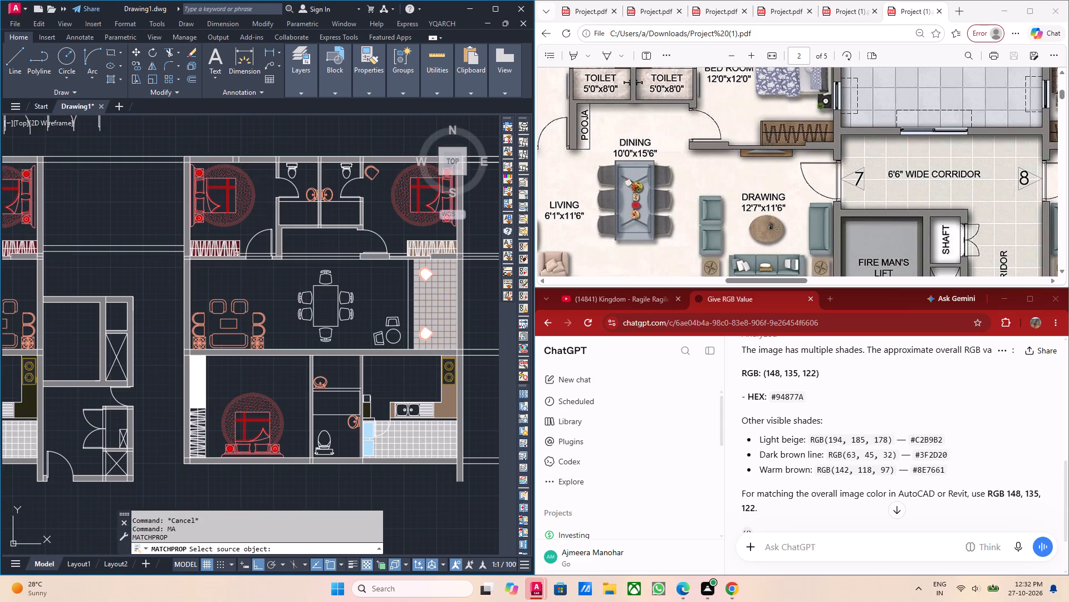
middle_drag(439, 250, 350, 250)
scroll(353, 249, up, 6)
click(367, 220)
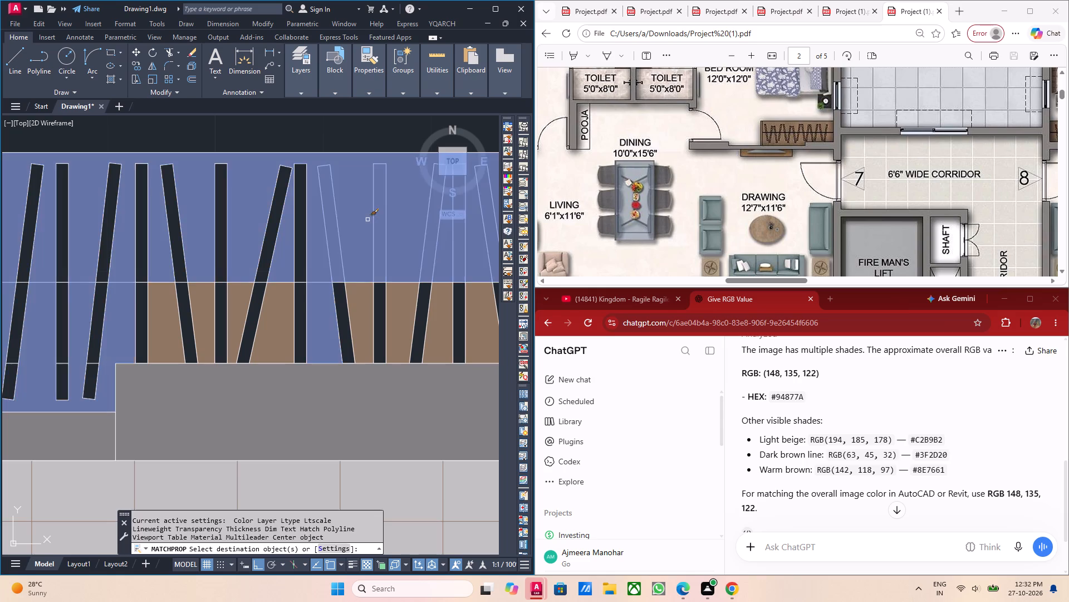
scroll(341, 226, down, 3)
middle_drag(322, 239, 340, 239)
scroll(214, 230, down, 3)
middle_drag(171, 232, 303, 234)
scroll(206, 226, up, 3)
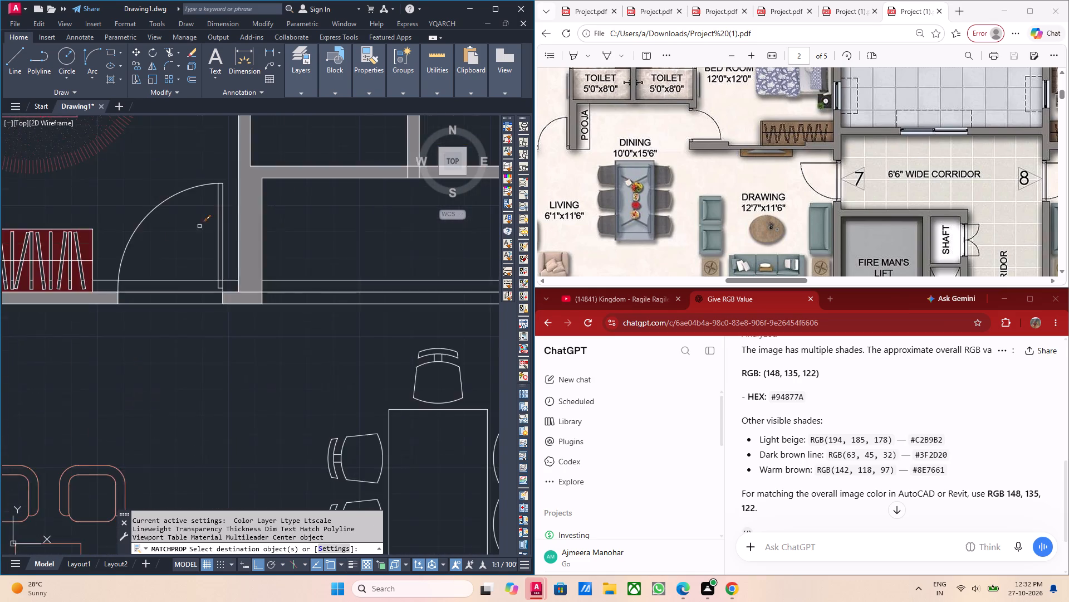
scroll(75, 246, up, 1)
click(99, 242)
click(100, 279)
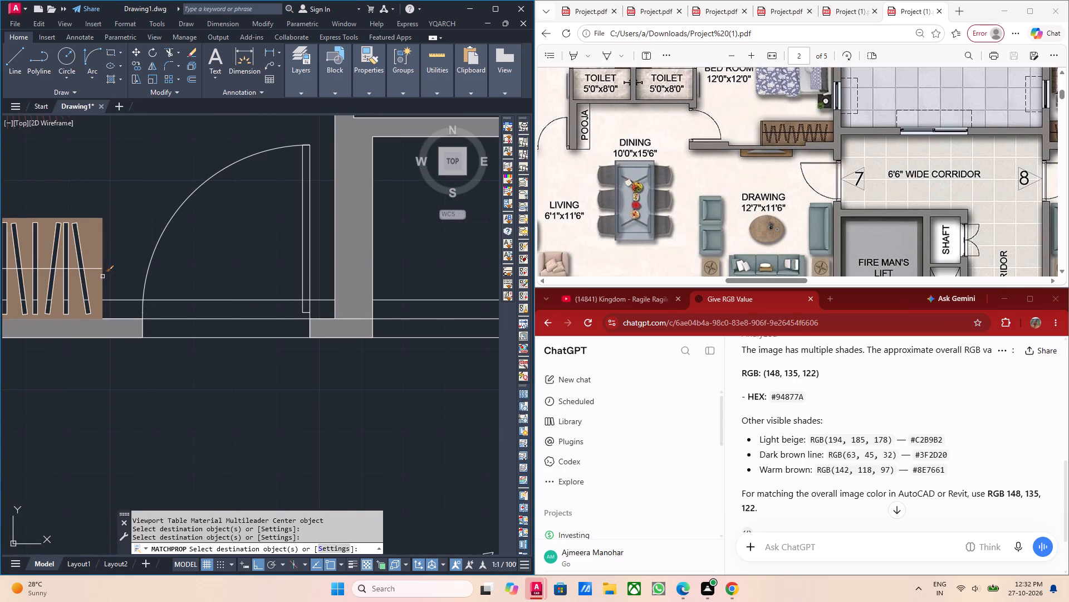
key(Escape)
scroll(129, 268, down, 3)
middle_drag(153, 266, 271, 267)
key(Escape)
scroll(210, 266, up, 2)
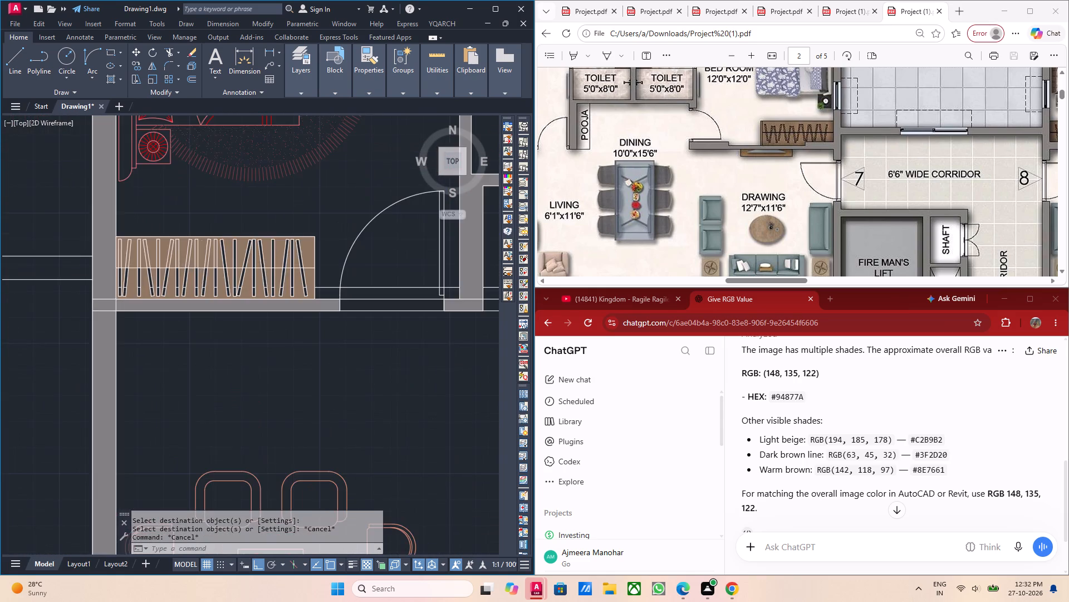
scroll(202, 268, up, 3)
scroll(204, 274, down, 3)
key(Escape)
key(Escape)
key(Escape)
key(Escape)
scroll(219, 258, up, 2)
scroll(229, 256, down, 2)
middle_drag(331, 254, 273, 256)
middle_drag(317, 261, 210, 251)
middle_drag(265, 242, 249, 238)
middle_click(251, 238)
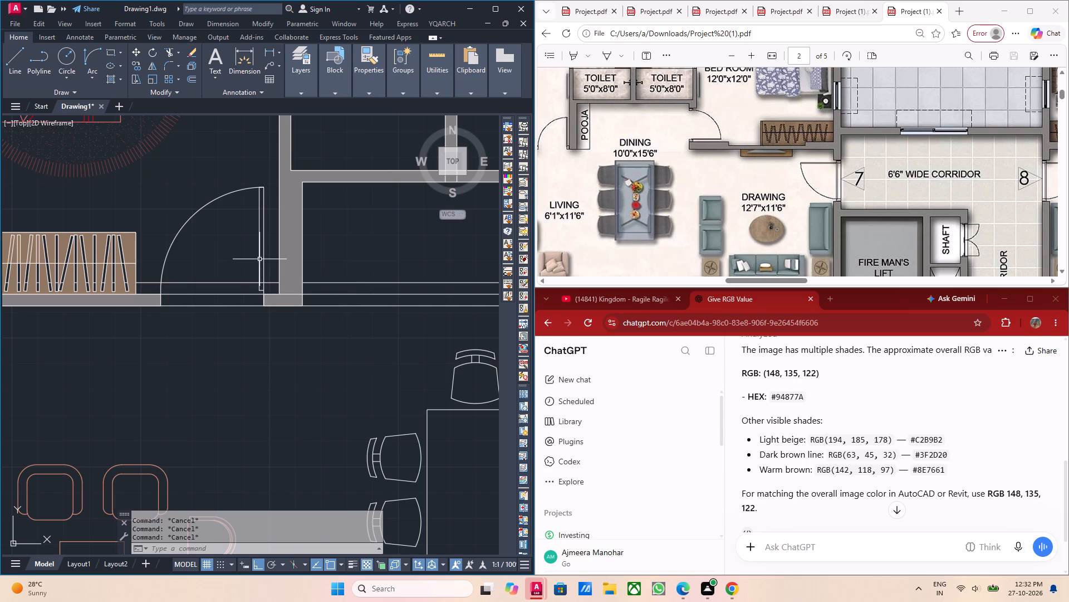
Switch to the reference PDF and capture a screenshot of the grey-green sofa seat beside the DRAWING room label.
scroll(323, 254, down, 1)
scroll(350, 278, up, 1)
scroll(645, 249, up, 1)
scroll(656, 233, down, 2)
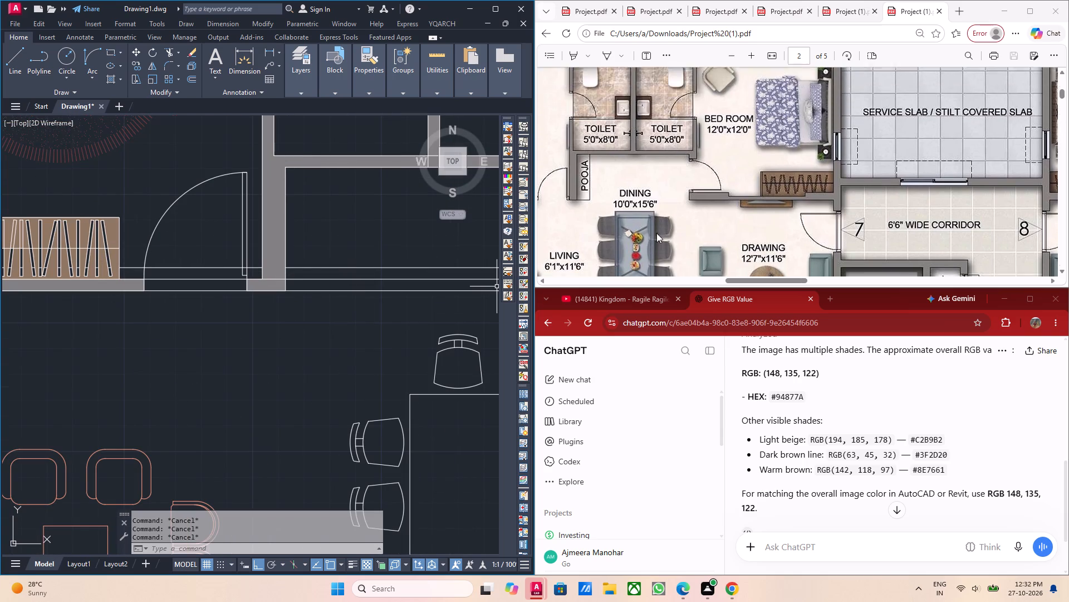
scroll(656, 233, down, 1)
middle_drag(636, 216, 620, 224)
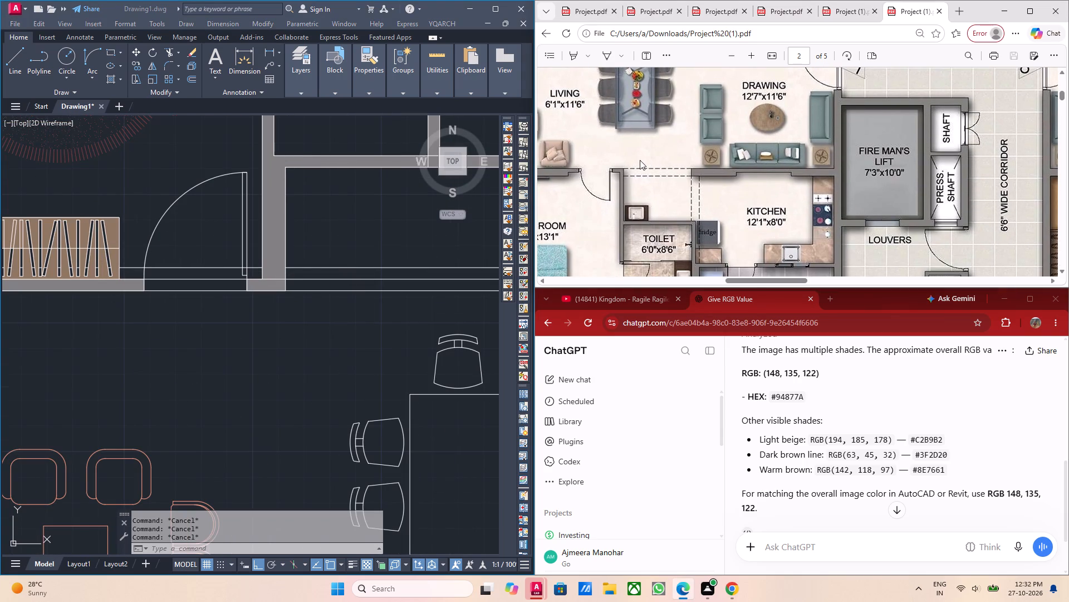
key(ctrl+Print)
scroll(639, 145, up, 2)
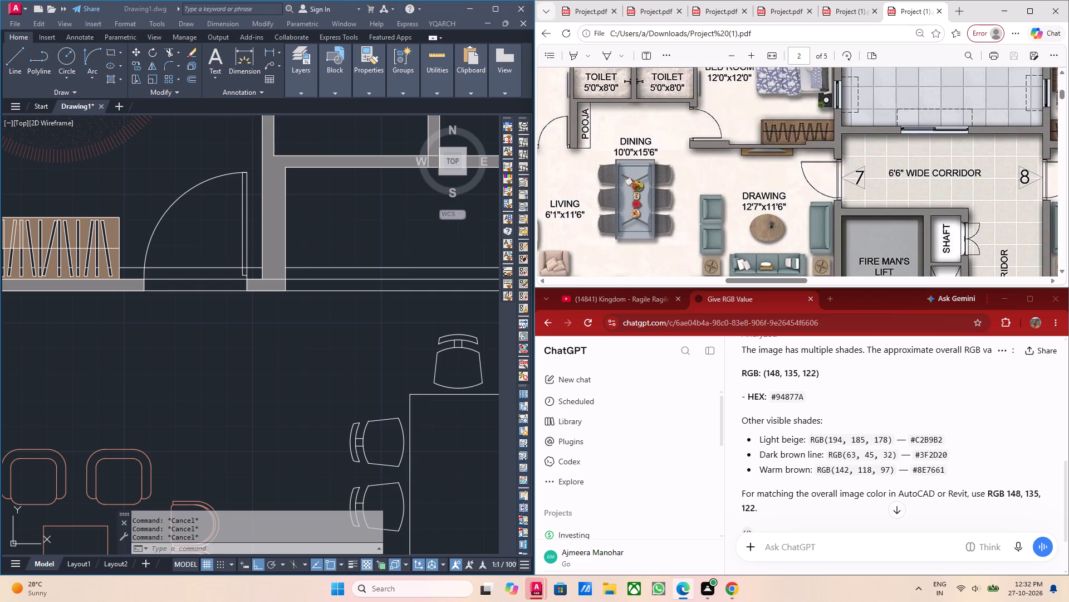
key(Print)
scroll(629, 176, up, 2)
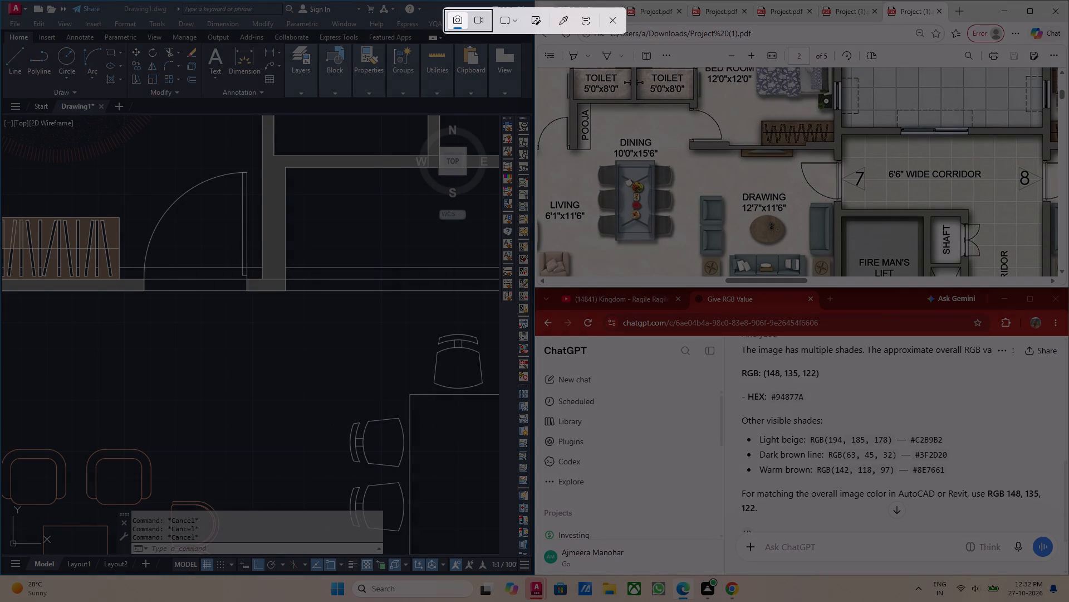
scroll(631, 170, up, 2)
drag(697, 183, 725, 220)
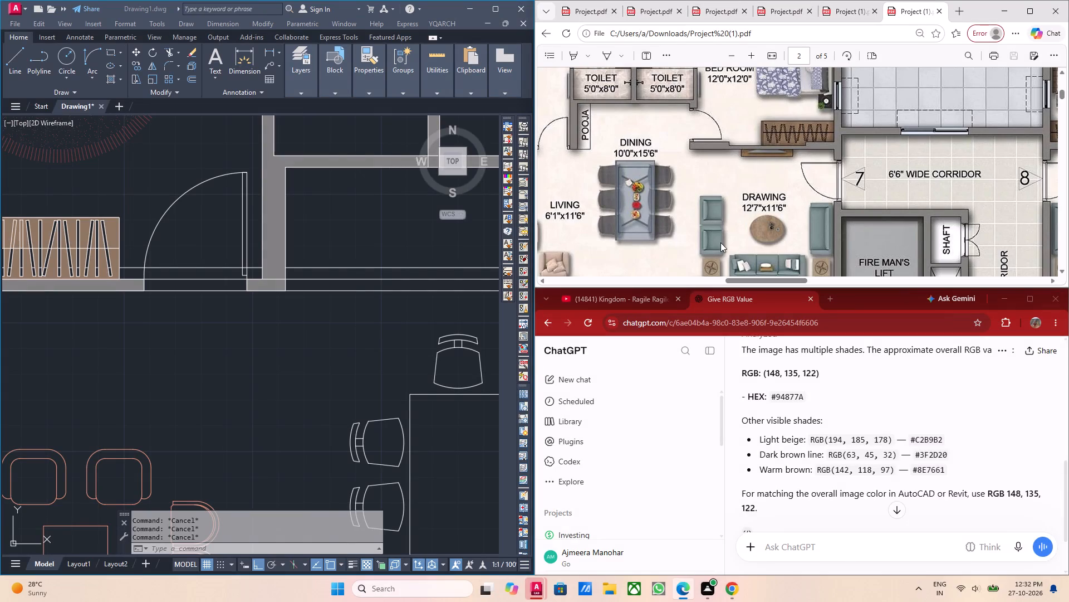
Attach the newest sofa screenshot to the ChatGPT conversation and ask for its "rgb value".
click(753, 544)
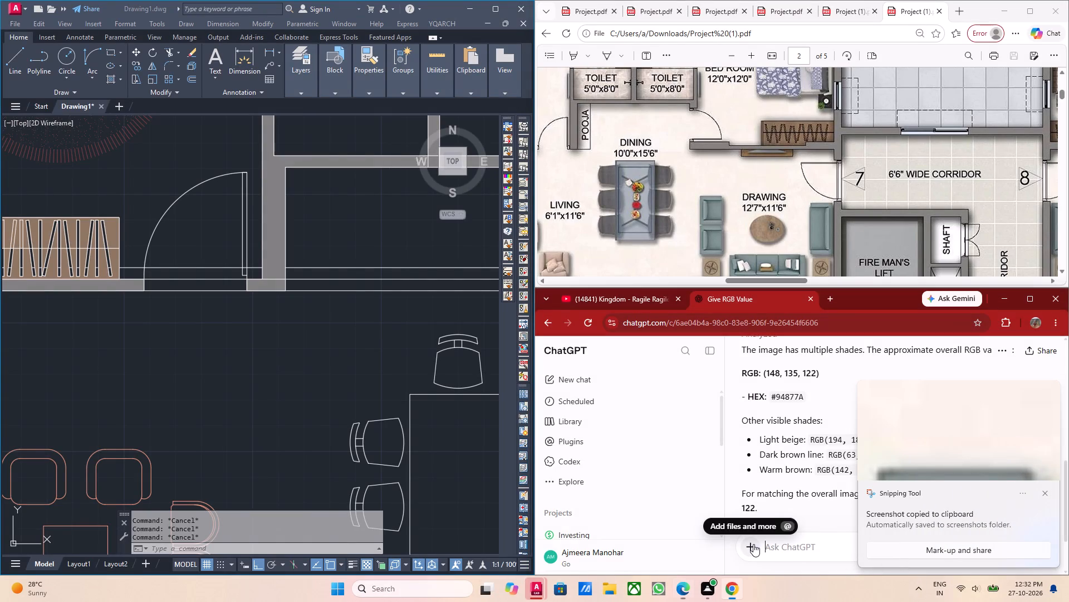
click(784, 356)
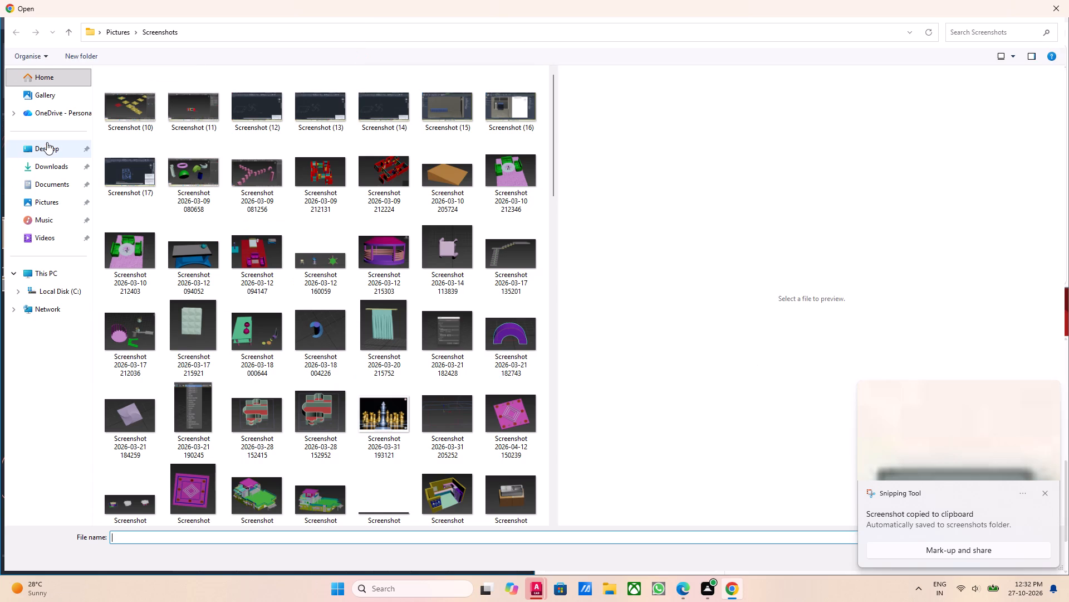
click(48, 93)
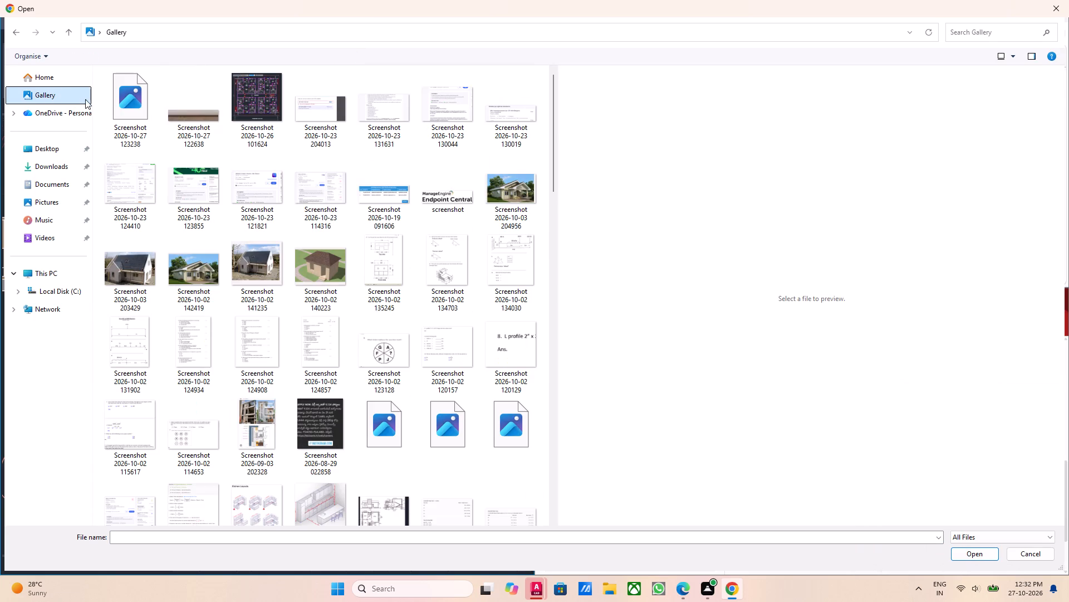
click(123, 113)
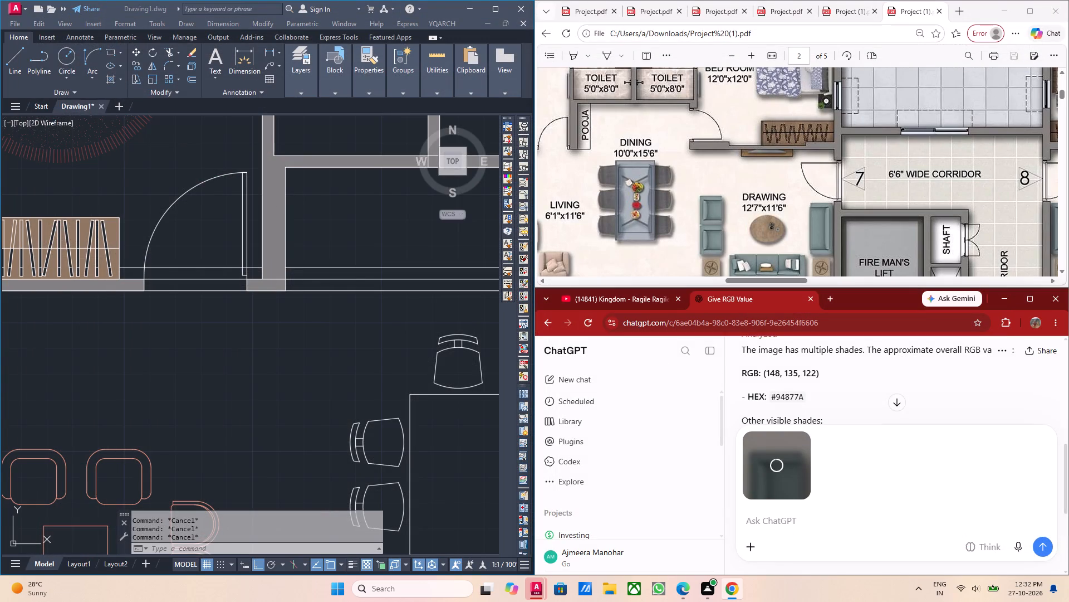
click(787, 519)
key(r)
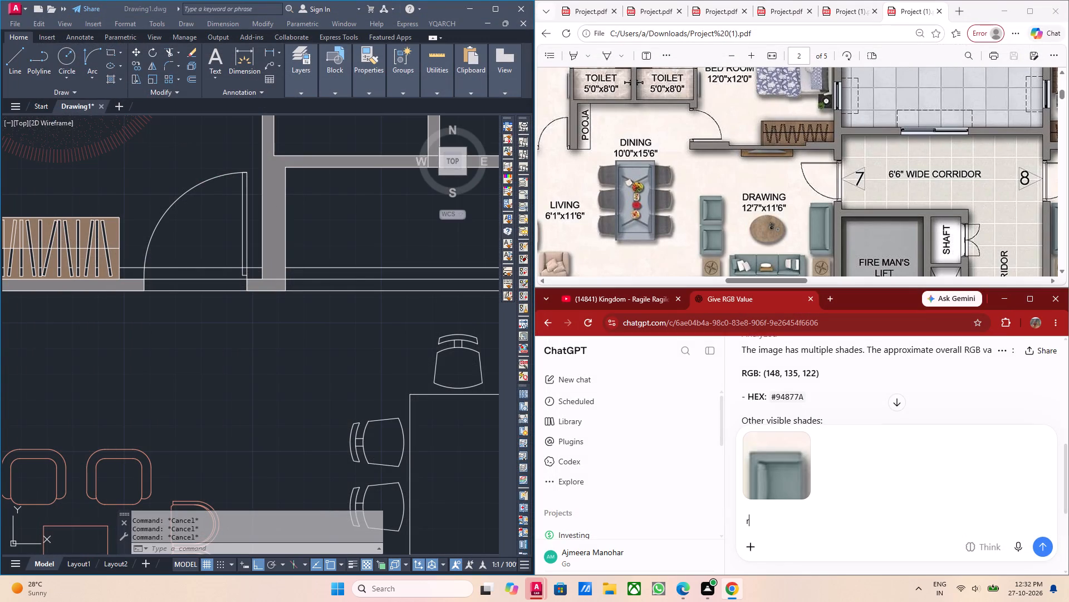
key(g)
text(b)
key(space)
text(val)
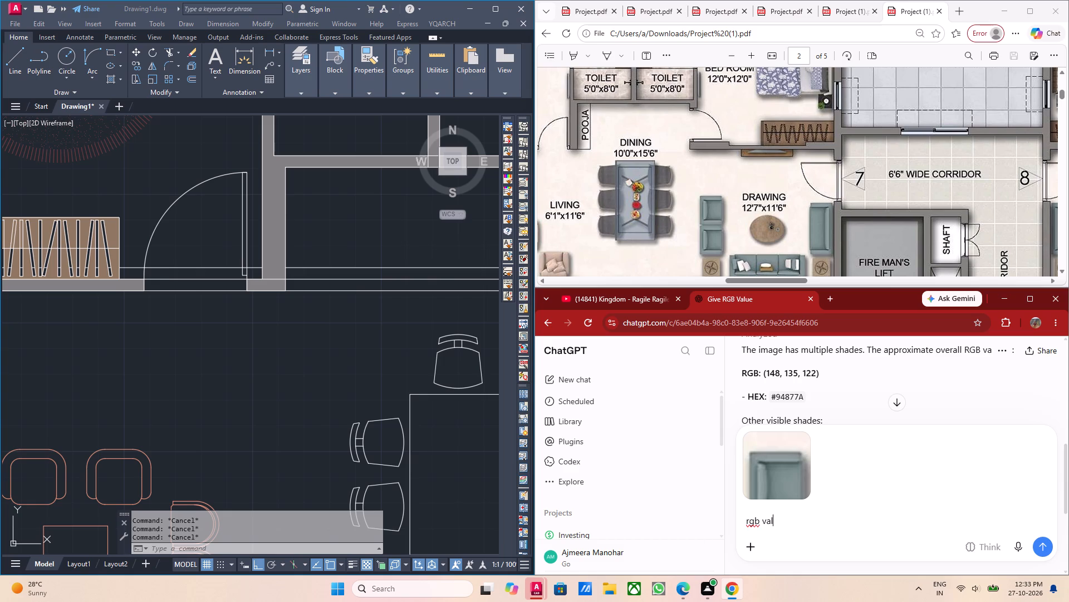
key(u)
key(e)
key(Return)
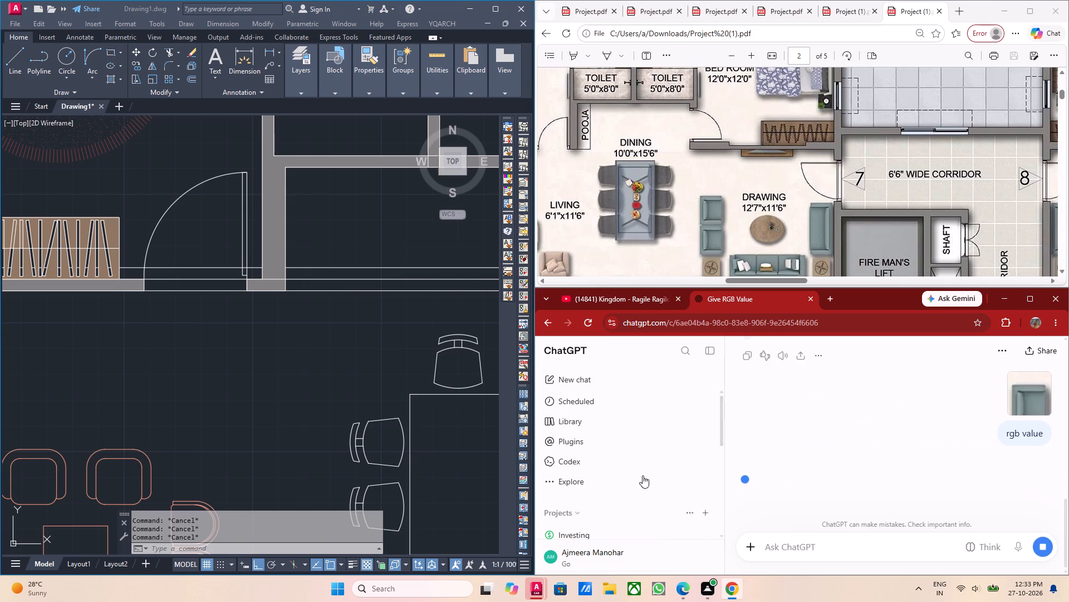
Look over the apartment's sofa set, dining table and balcony-side seating in the AutoCAD plan while the colour query is processed.
scroll(315, 341, down, 1)
scroll(416, 383, up, 2)
scroll(414, 389, down, 2)
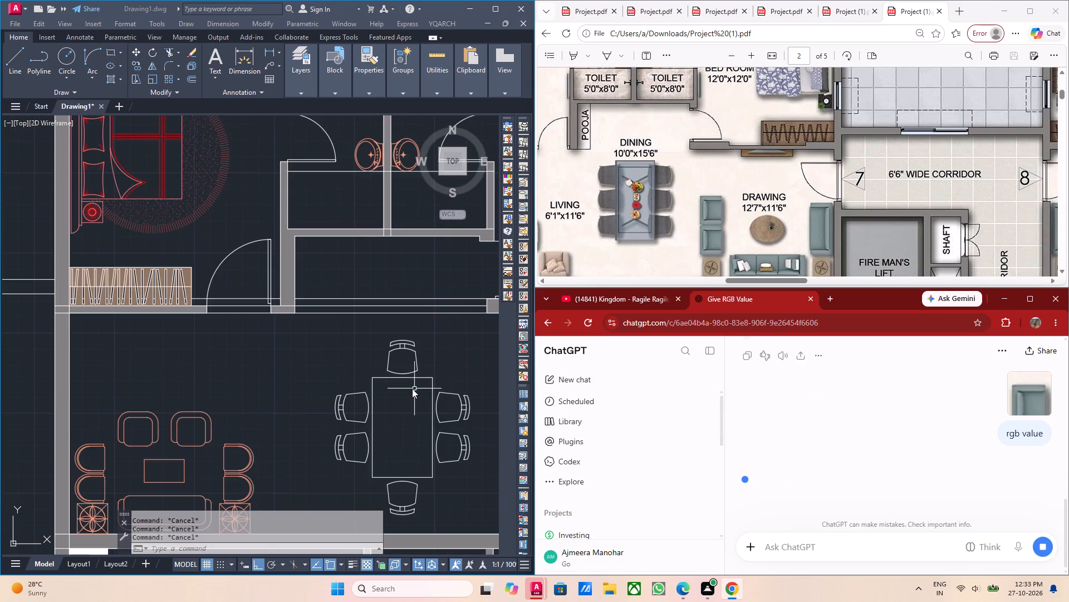
scroll(403, 374, down, 2)
scroll(415, 426, up, 2)
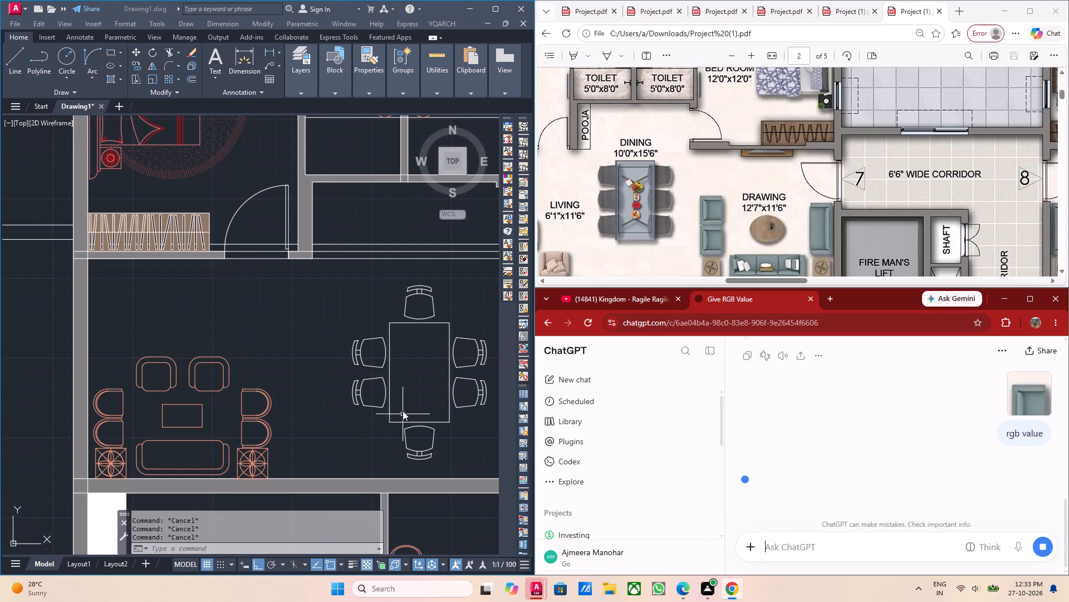
scroll(419, 409, up, 1)
scroll(425, 423, down, 2)
middle_drag(452, 429, 401, 431)
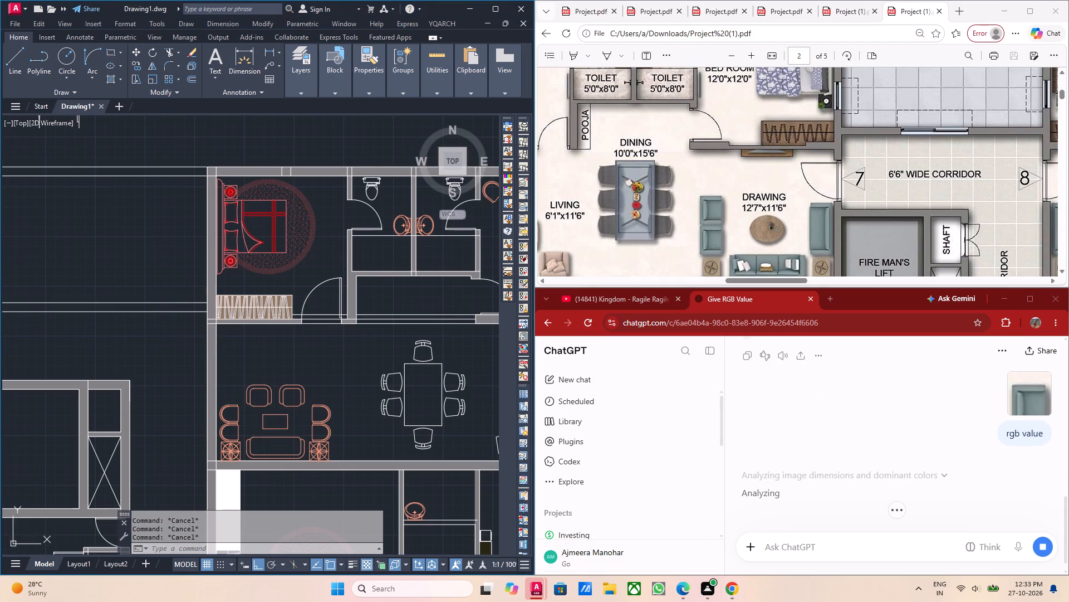
middle_drag(401, 431, 385, 431)
middle_drag(276, 430, 296, 431)
middle_drag(324, 431, 326, 429)
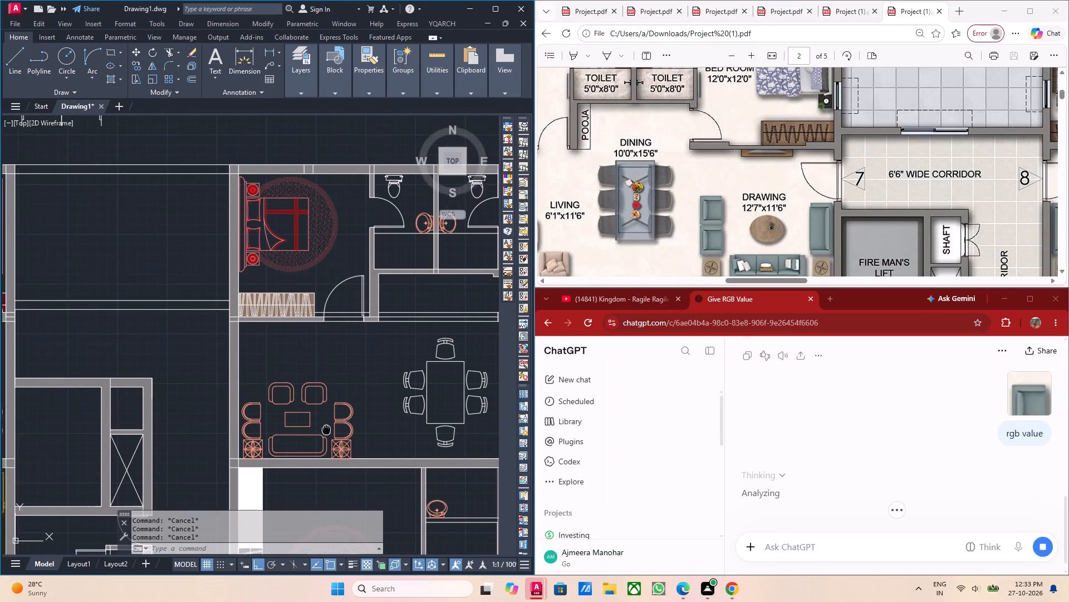
middle_drag(326, 429, 106, 429)
middle_drag(250, 433, 215, 429)
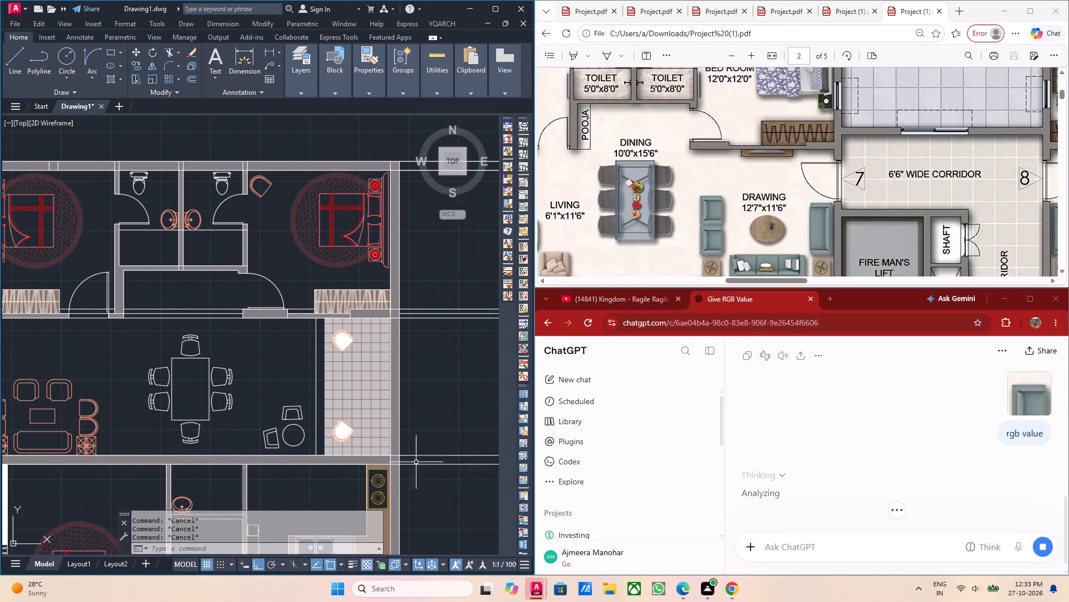
scroll(919, 467, down, 6)
scroll(266, 439, up, 1)
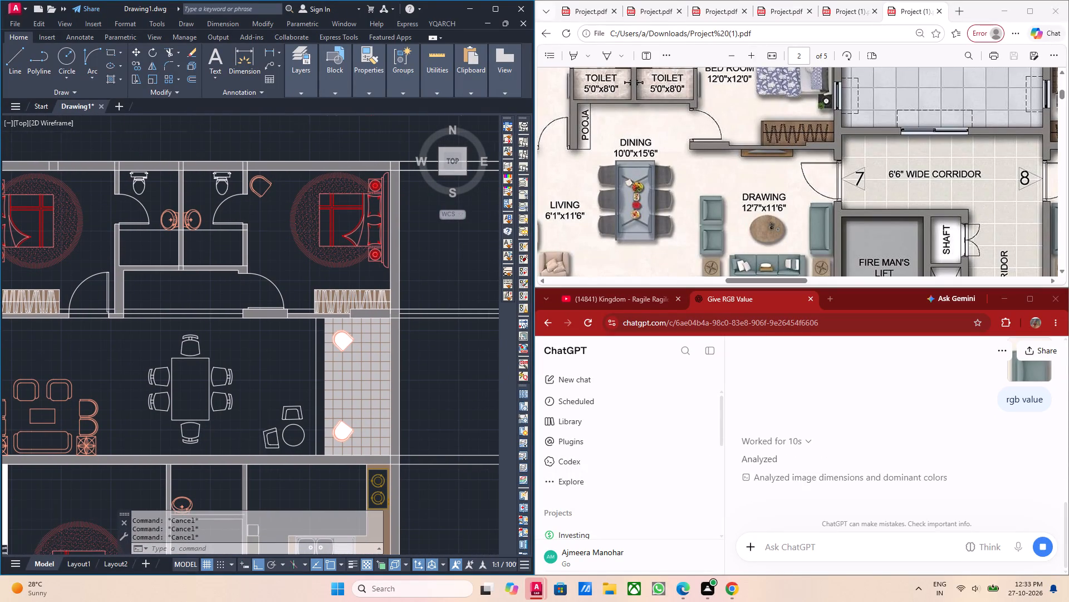
scroll(266, 439, up, 1)
scroll(267, 438, down, 2)
scroll(267, 438, up, 1)
scroll(267, 438, down, 1)
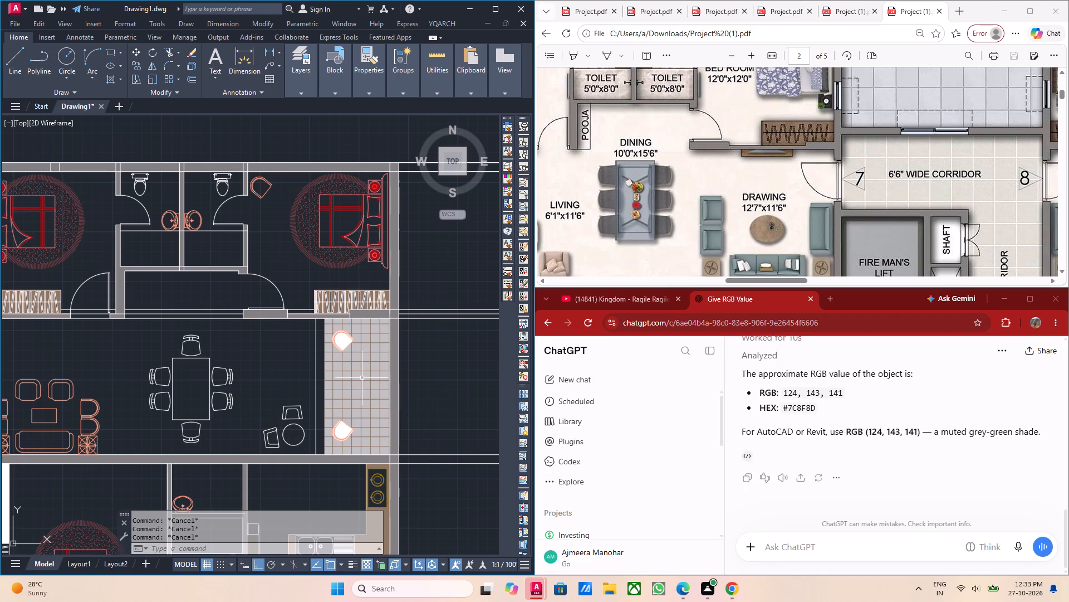
Start a solid hatch and set its true colour to RGB 124,143,141 for the living-area seating.
key(h)
key(Return)
click(129, 62)
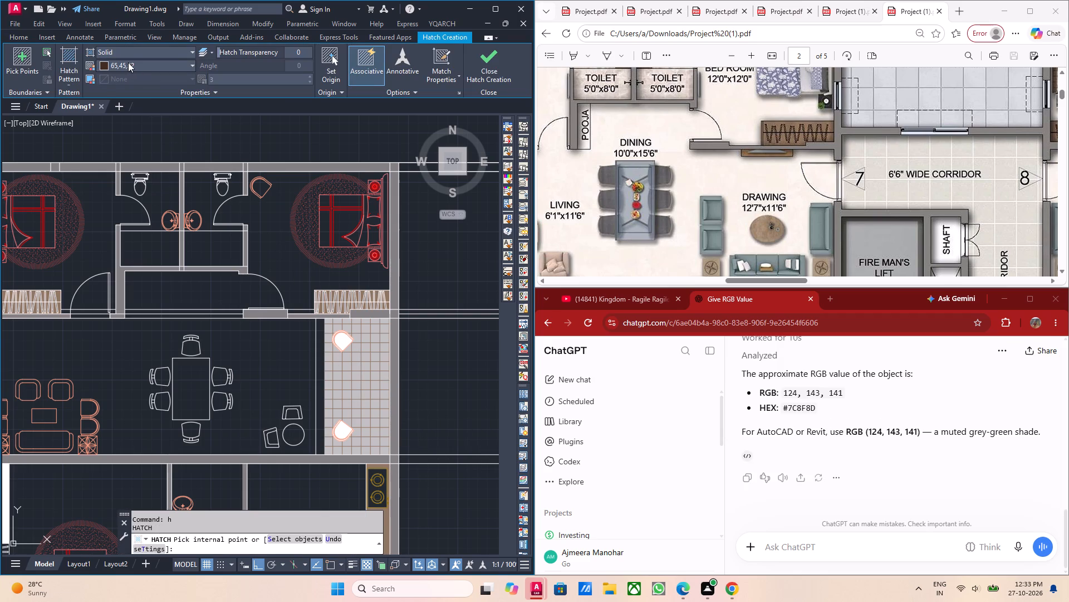
click(133, 223)
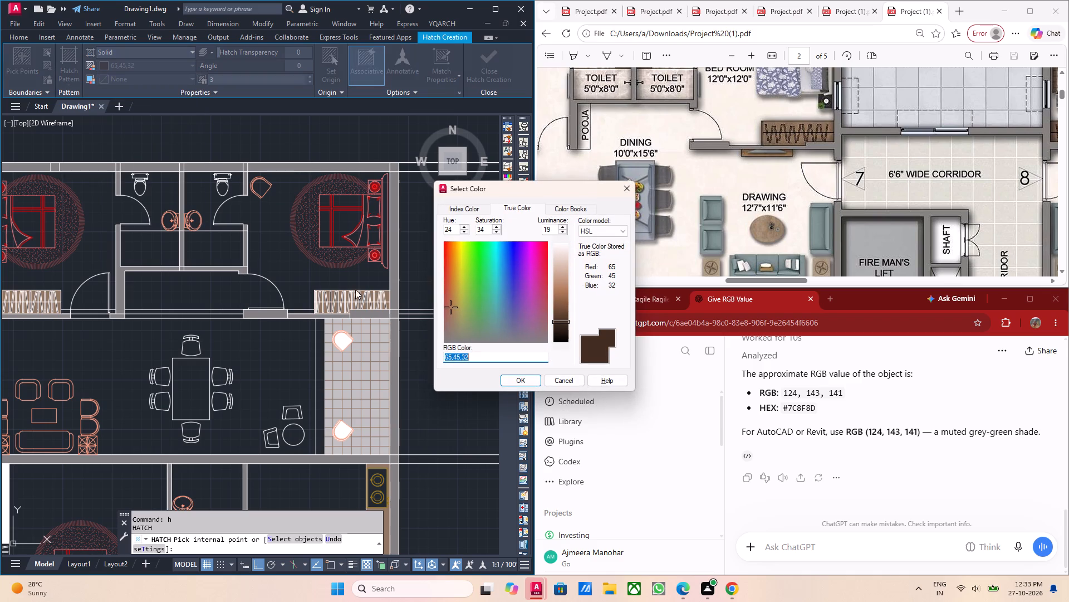
click(478, 357)
key(BackSpace)
key(BackSpace)
key(BackSpace)
key(BackSpace)
key(BackSpace)
key(BackSpace)
key(BackSpace)
key(BackSpace)
key(BackSpace)
key(BackSpace)
key(BackSpace)
key(BackSpace)
key(BackSpace)
key(BackSpace)
key(BackSpace)
key(BackSpace)
text(124)
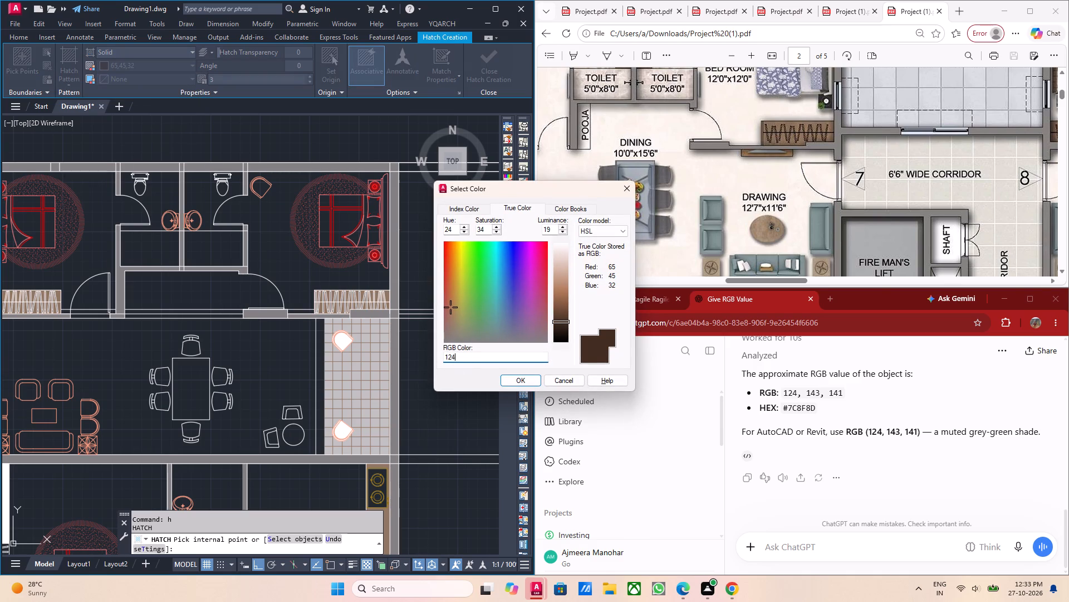
text(,14)
key(3)
key(comma)
text(141)
key(Return)
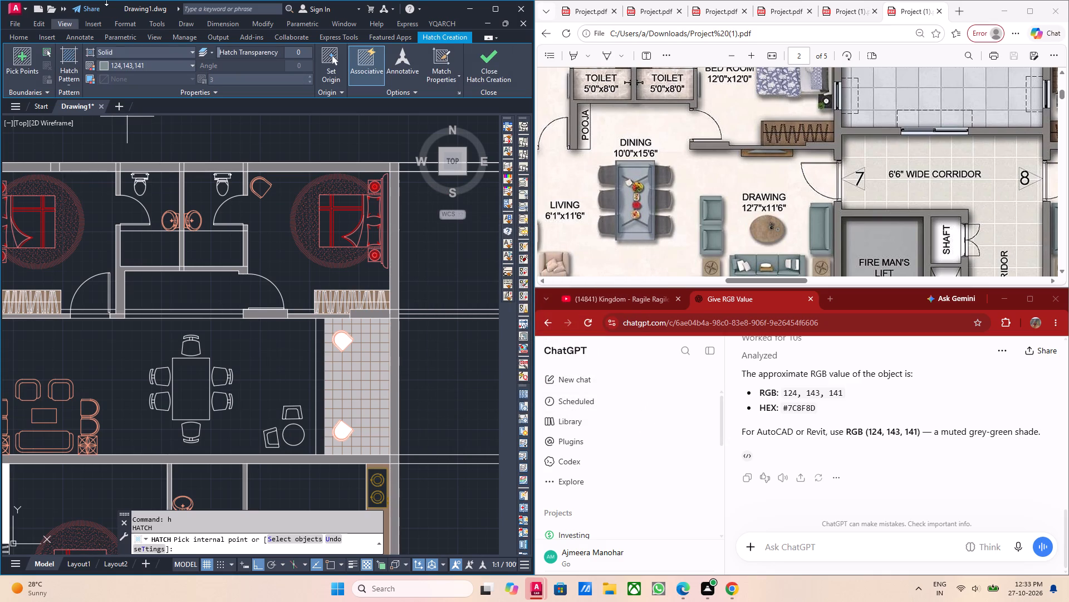
click(108, 62)
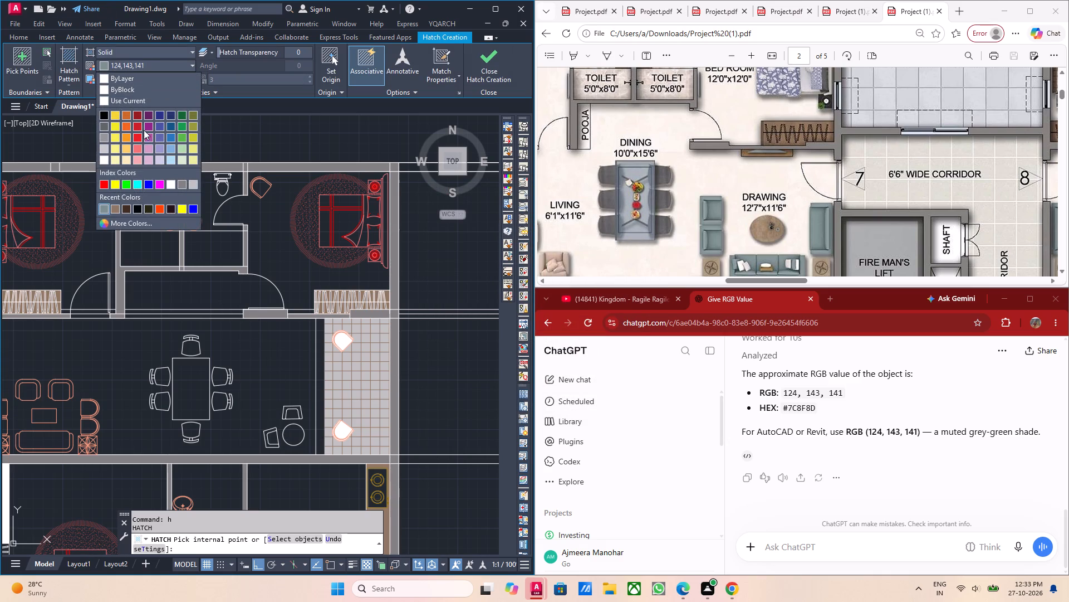
click(101, 209)
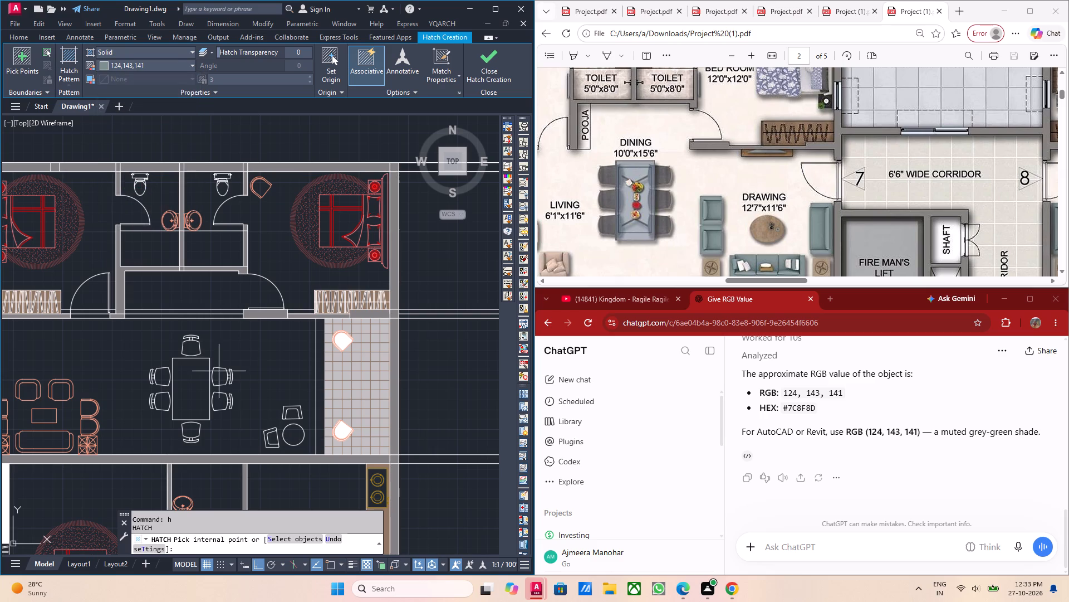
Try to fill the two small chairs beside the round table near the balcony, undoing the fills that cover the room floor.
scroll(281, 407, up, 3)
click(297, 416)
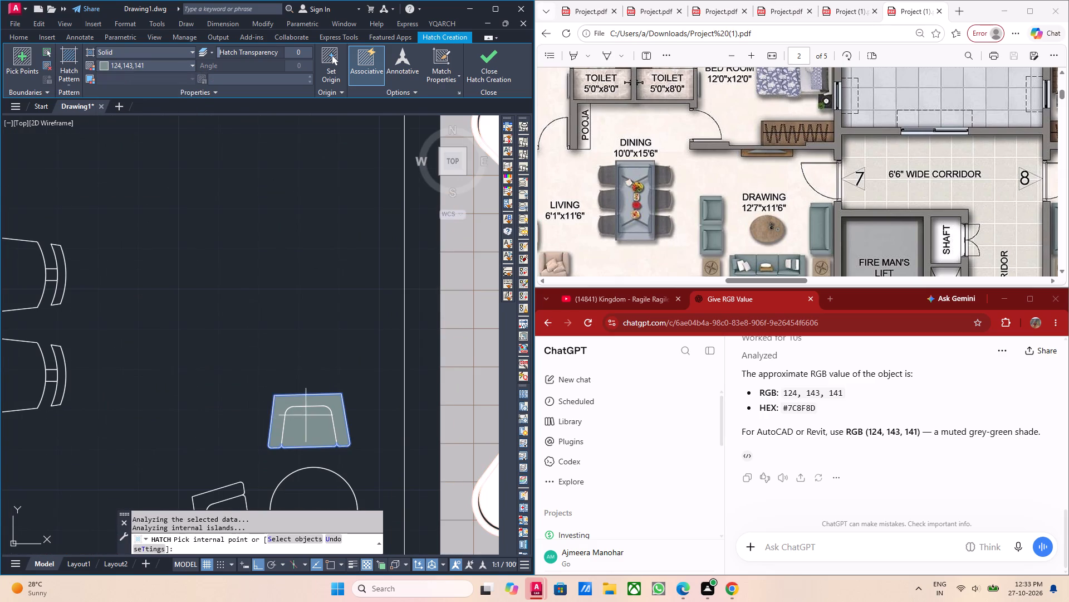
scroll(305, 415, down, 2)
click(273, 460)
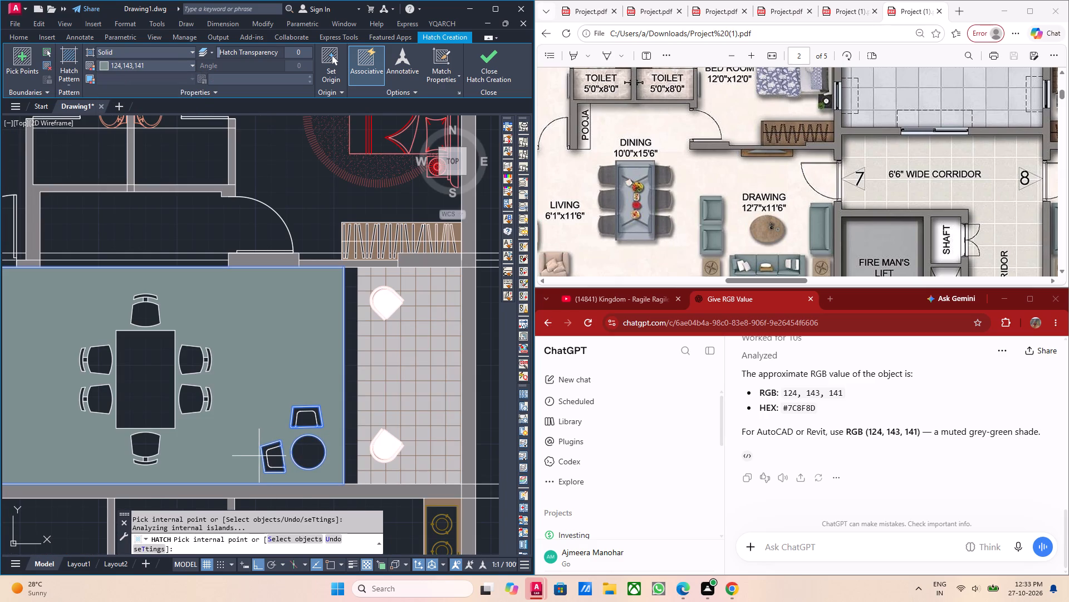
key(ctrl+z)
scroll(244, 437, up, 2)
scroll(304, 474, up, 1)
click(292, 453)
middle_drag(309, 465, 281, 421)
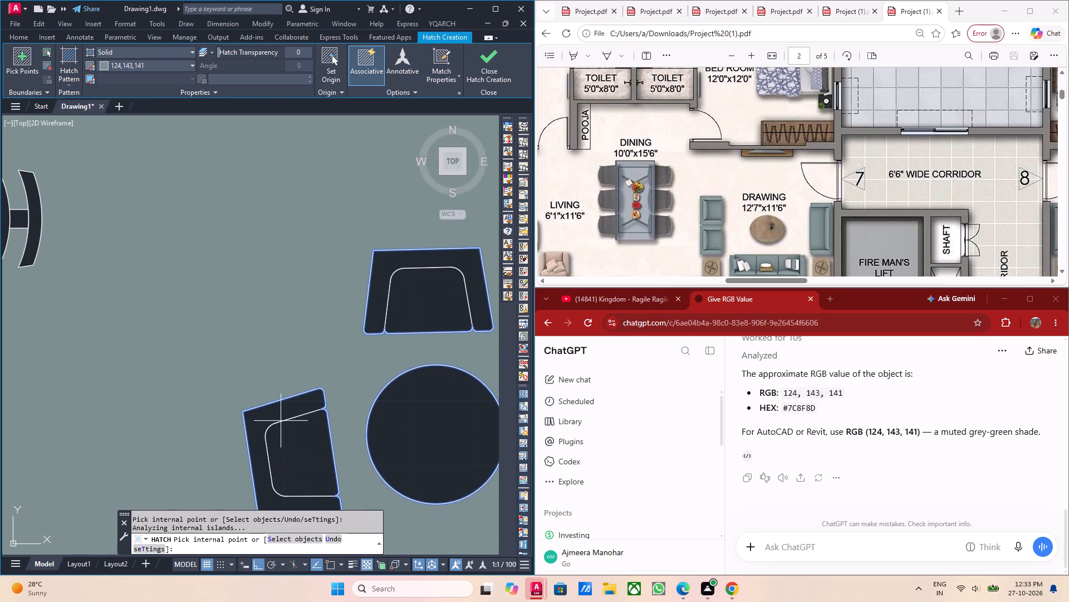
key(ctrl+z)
Fill the round table near the balcony and its two small chairs with the 124,143,141 solid hatch.
scroll(301, 445, down, 3)
middle_drag(291, 464, 283, 419)
click(298, 415)
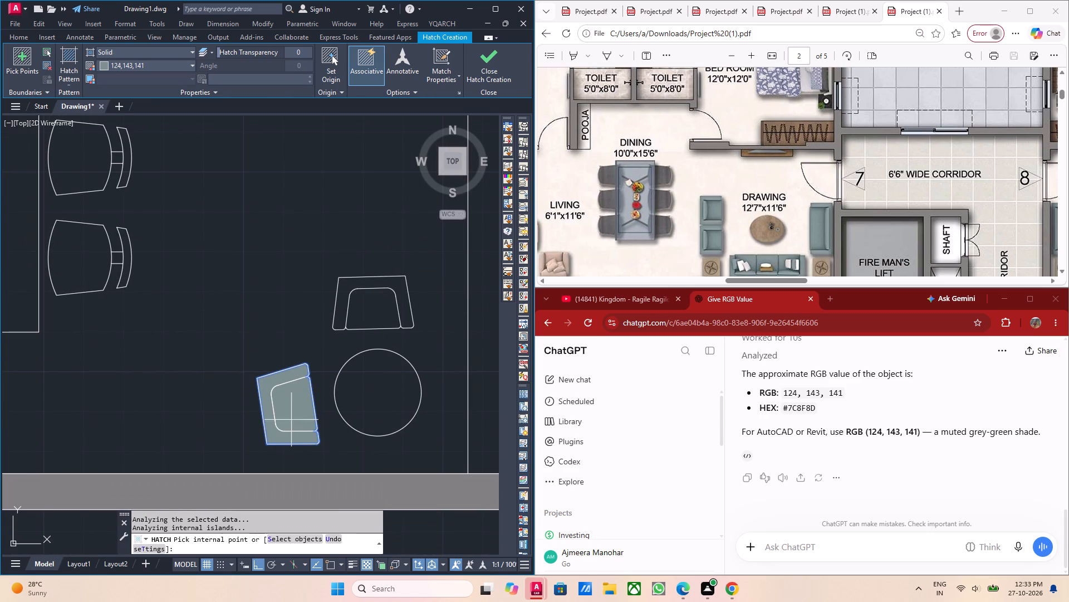
click(381, 404)
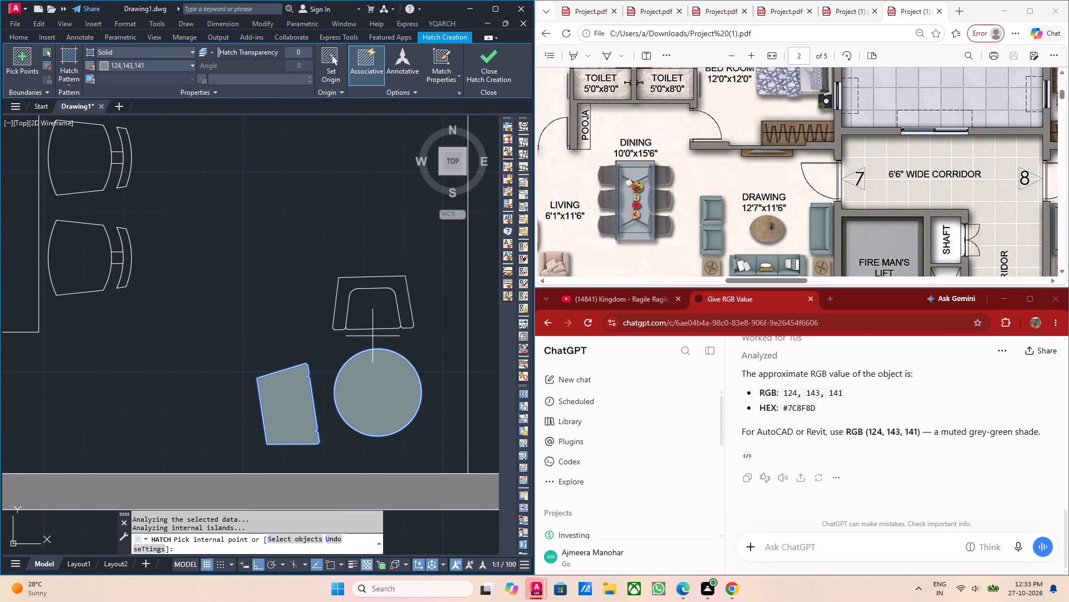
ctrl+click(375, 311)
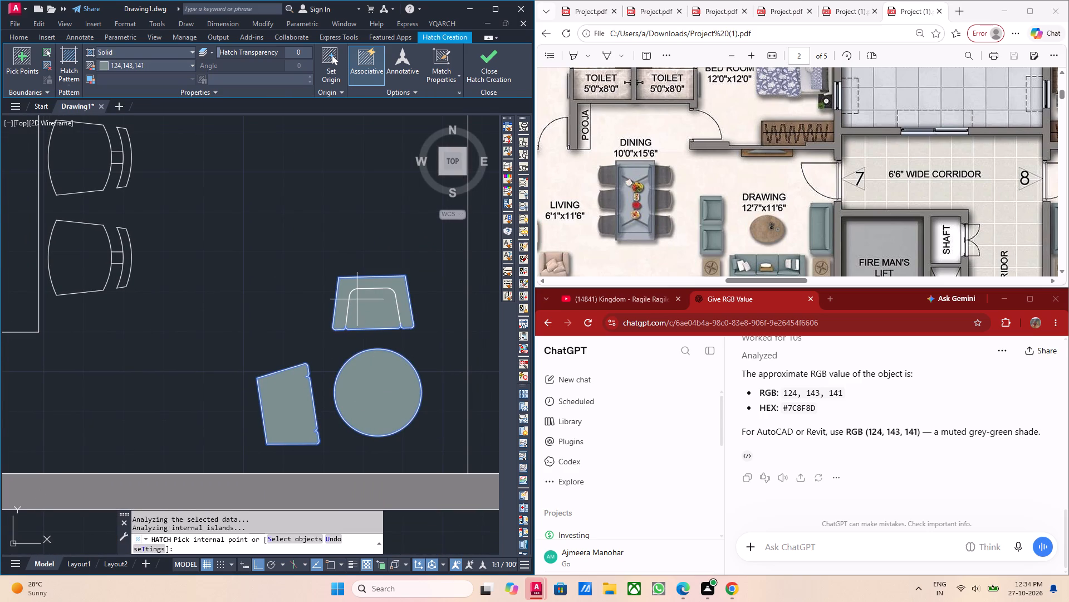
Fill the seats and curved backs of the two rounded chairs between the sofa set and the outer left wall.
scroll(357, 299, down, 4)
scroll(307, 326, up, 2)
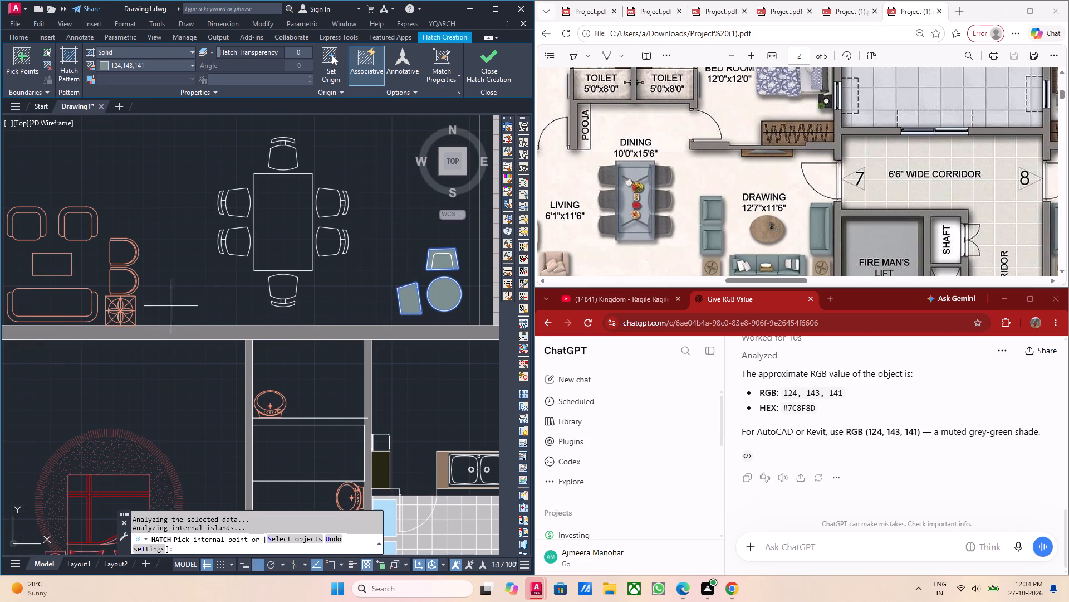
scroll(165, 305, down, 1)
middle_drag(125, 305, 234, 299)
scroll(187, 290, up, 1)
click(141, 278)
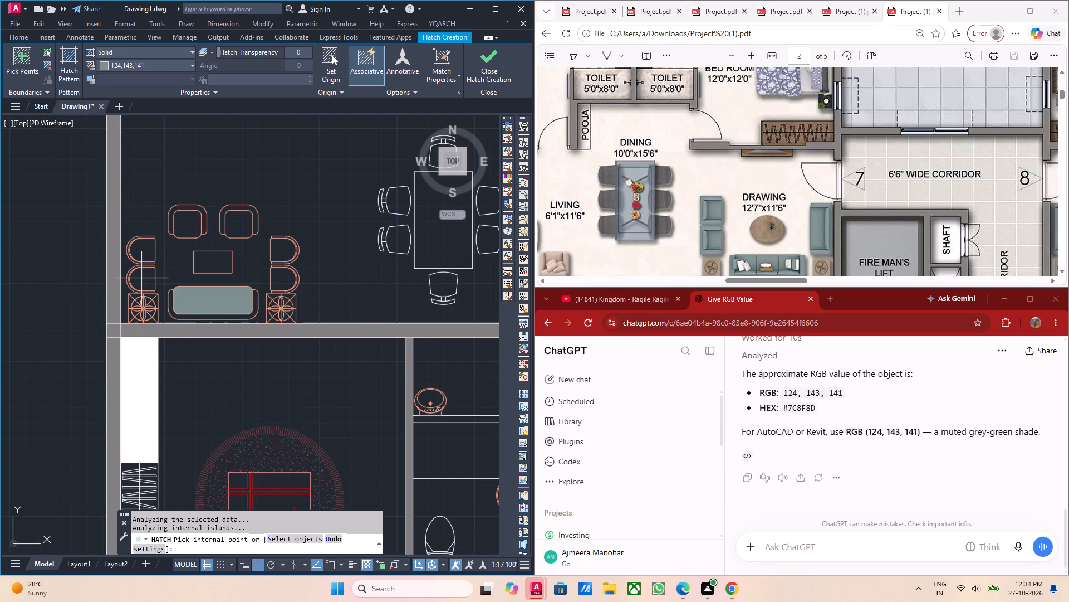
click(138, 248)
scroll(129, 245, up, 3)
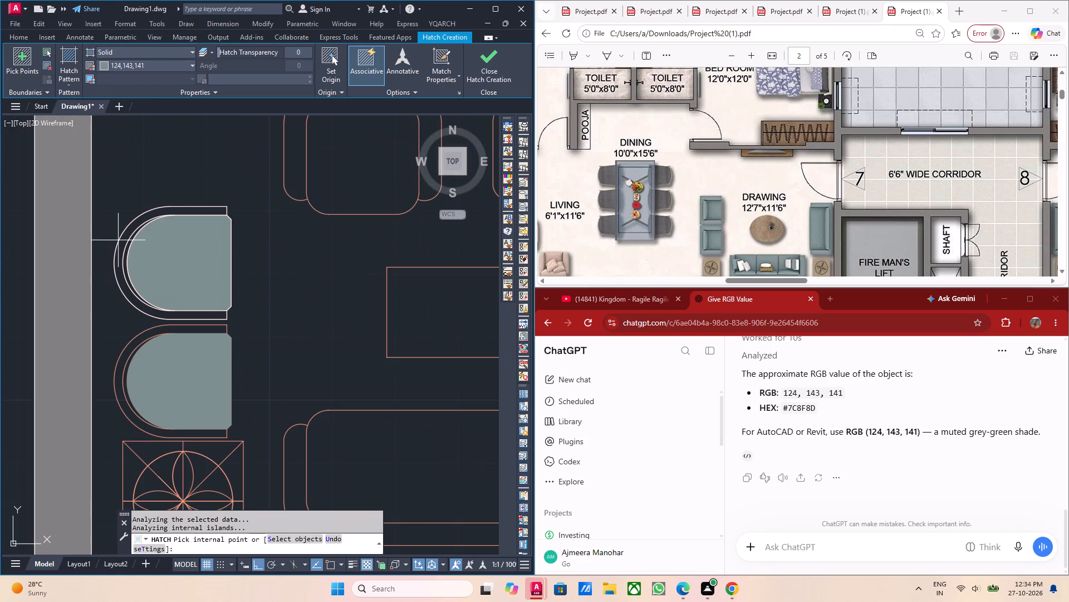
click(121, 247)
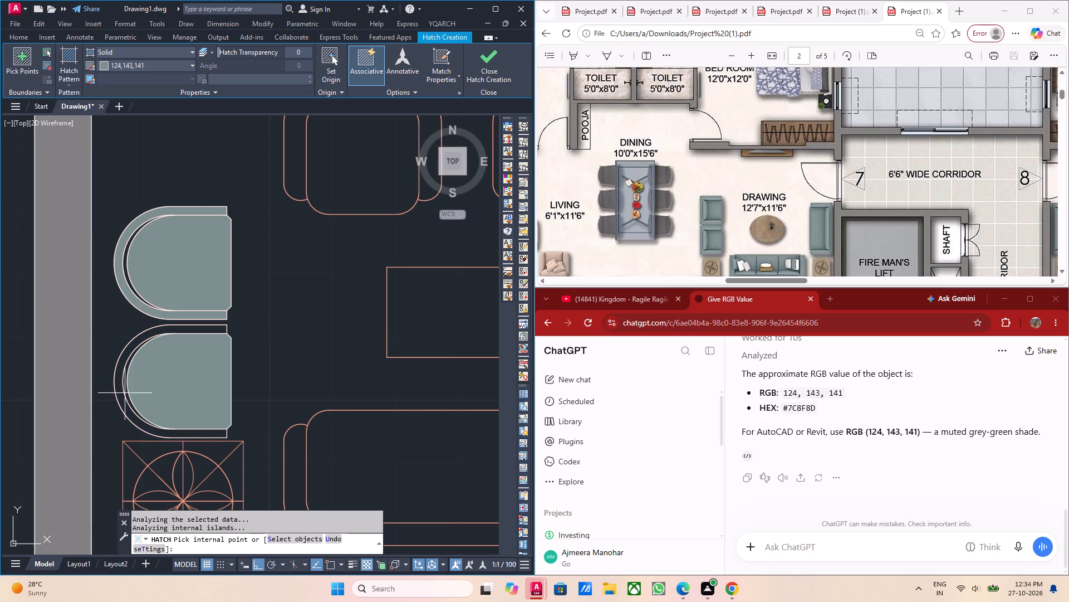
click(117, 382)
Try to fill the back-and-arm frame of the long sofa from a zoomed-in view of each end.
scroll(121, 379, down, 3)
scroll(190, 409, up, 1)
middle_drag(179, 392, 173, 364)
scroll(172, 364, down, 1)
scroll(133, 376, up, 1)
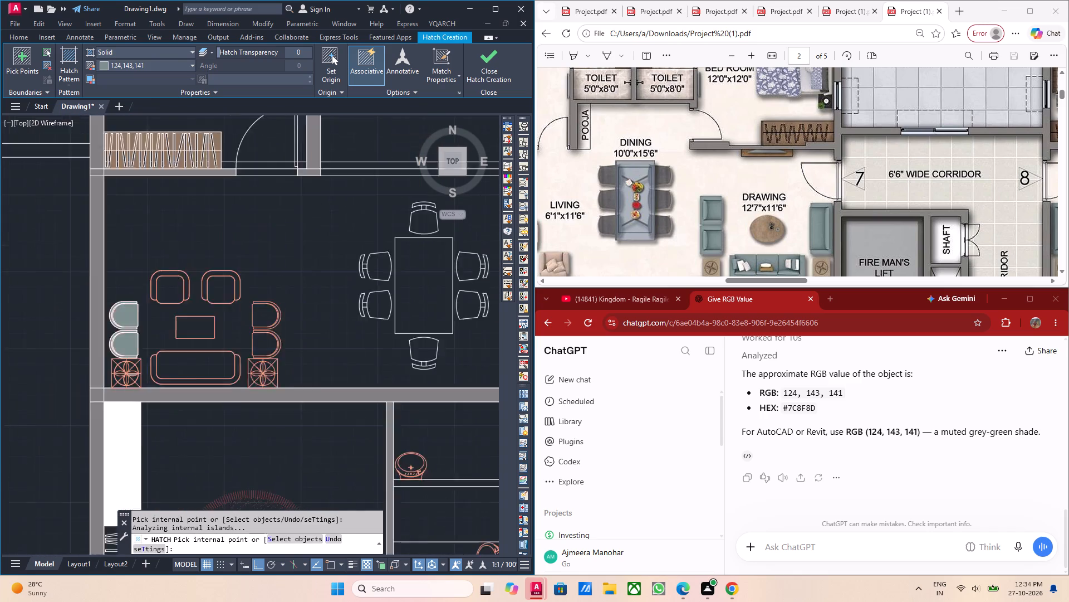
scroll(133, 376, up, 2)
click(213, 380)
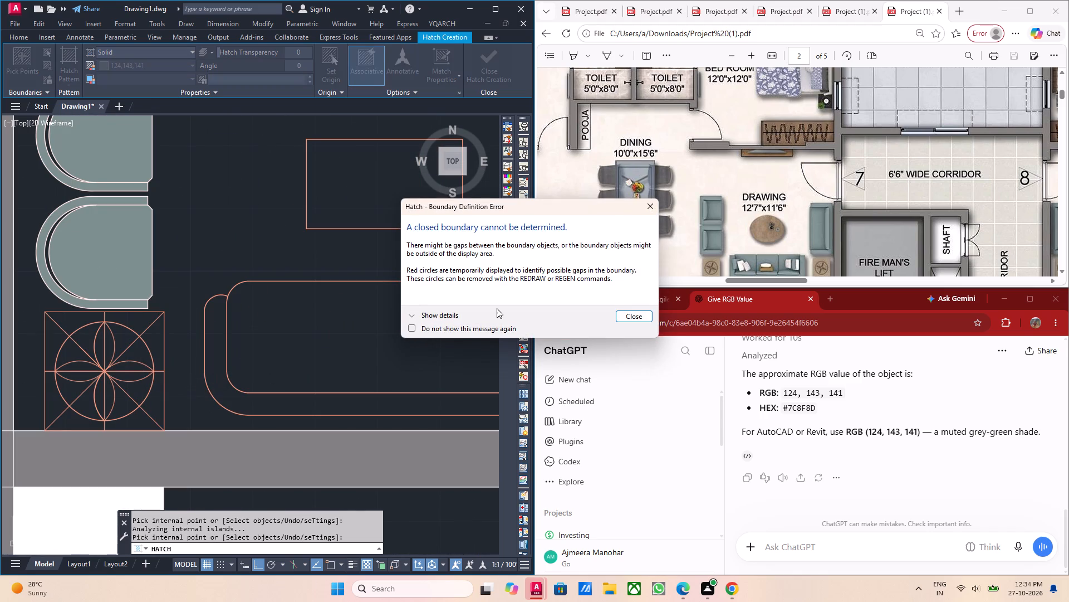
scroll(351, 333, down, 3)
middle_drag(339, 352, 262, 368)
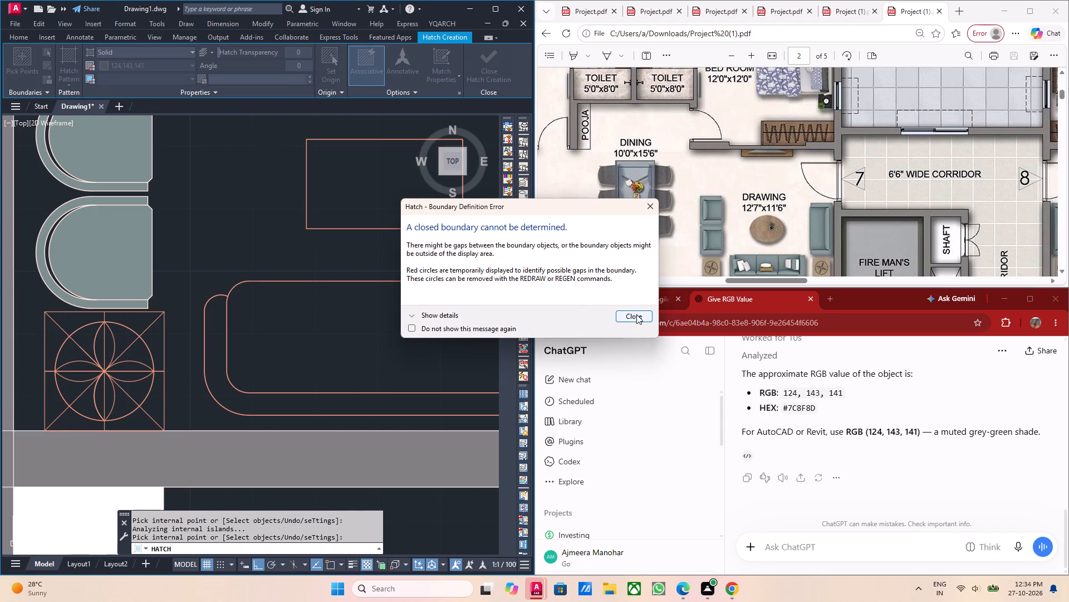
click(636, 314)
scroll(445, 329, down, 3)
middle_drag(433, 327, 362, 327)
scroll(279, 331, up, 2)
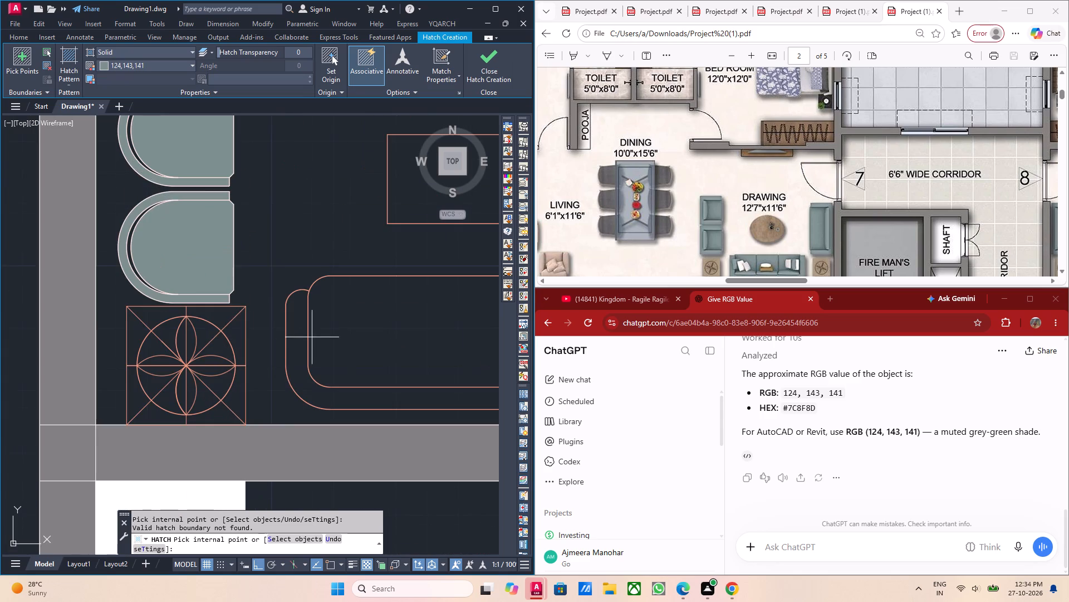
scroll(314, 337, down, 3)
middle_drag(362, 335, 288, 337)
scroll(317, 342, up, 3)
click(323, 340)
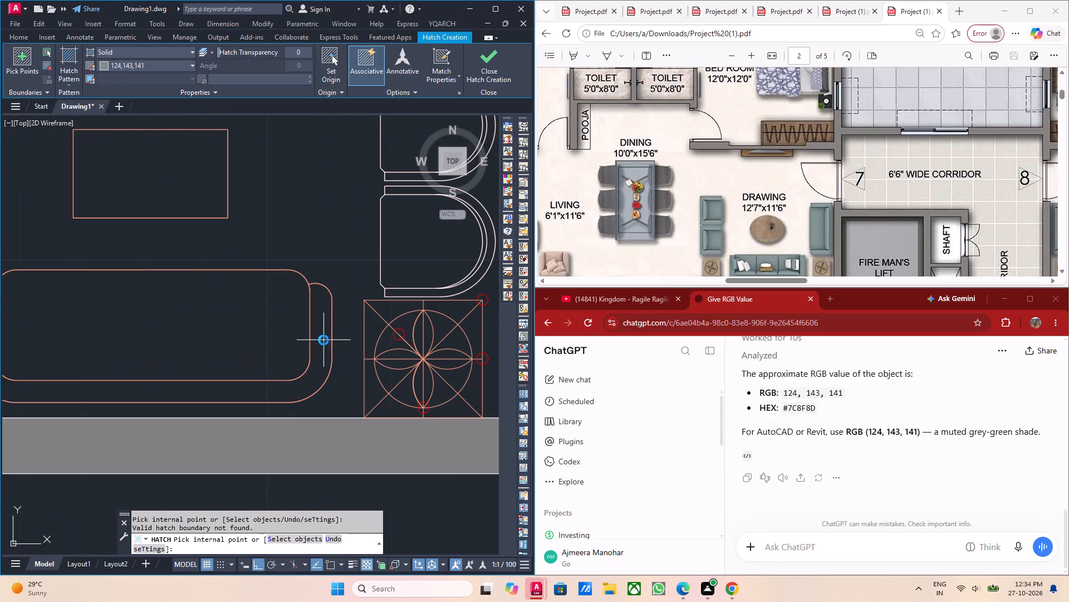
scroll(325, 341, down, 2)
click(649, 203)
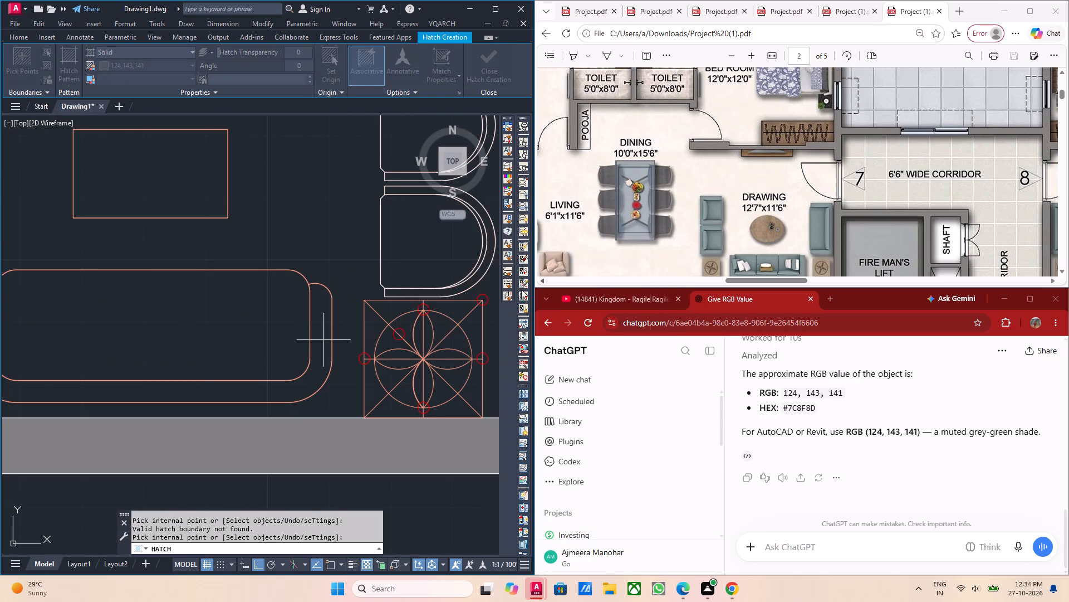
Fill the long sofa's back-and-arm frame and its seat with the 124,143,141 solid hatch.
scroll(396, 329, down, 3)
click(364, 334)
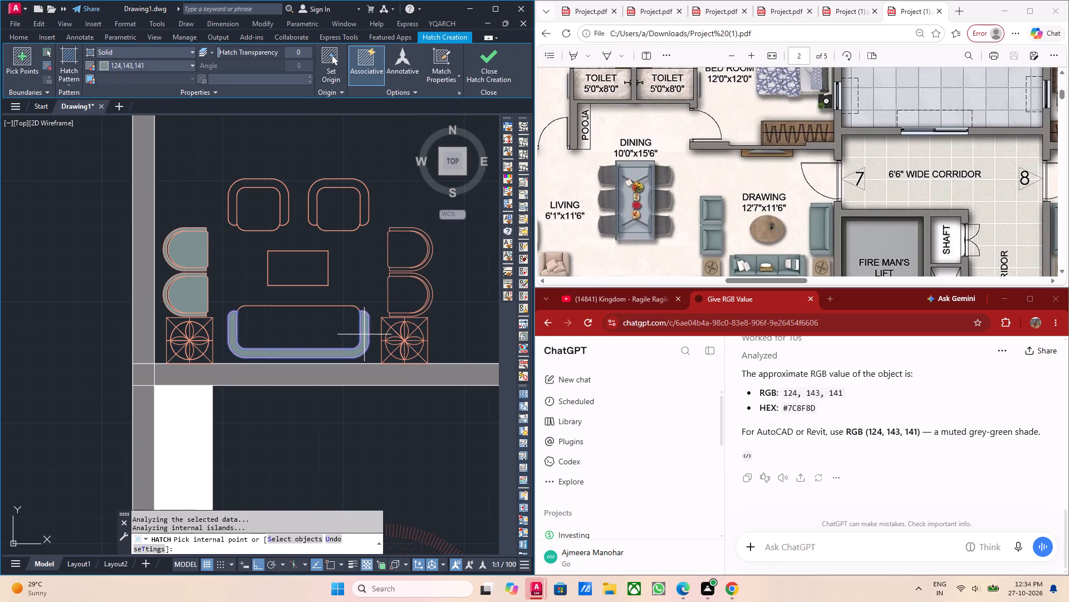
click(323, 324)
Fill the rectangular coffee table and the seats and frames of the two armchairs facing the long sofa.
middle_drag(340, 305, 341, 331)
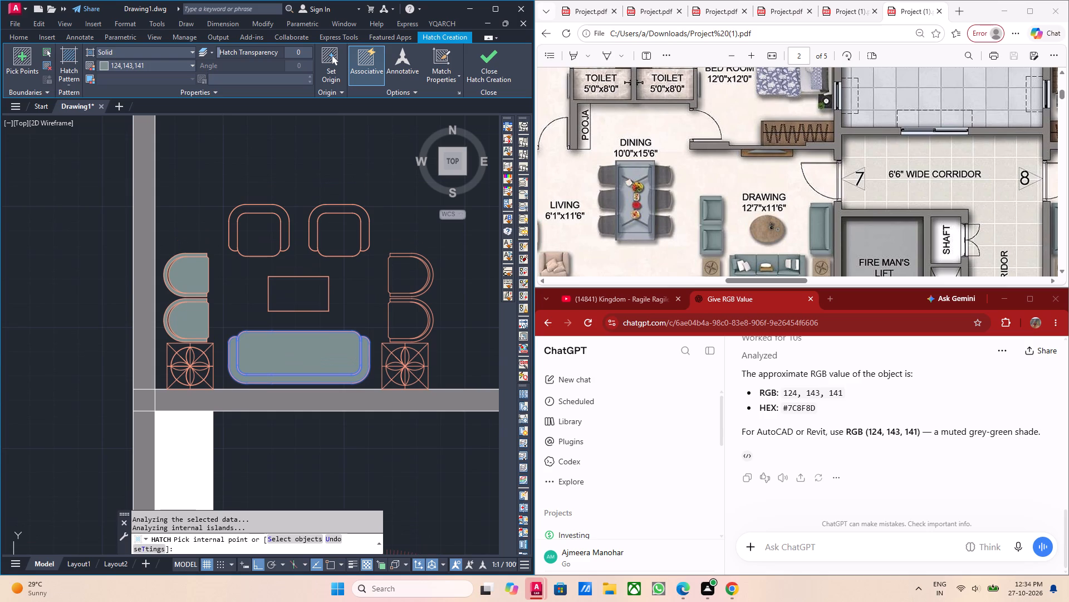
scroll(298, 324, up, 1)
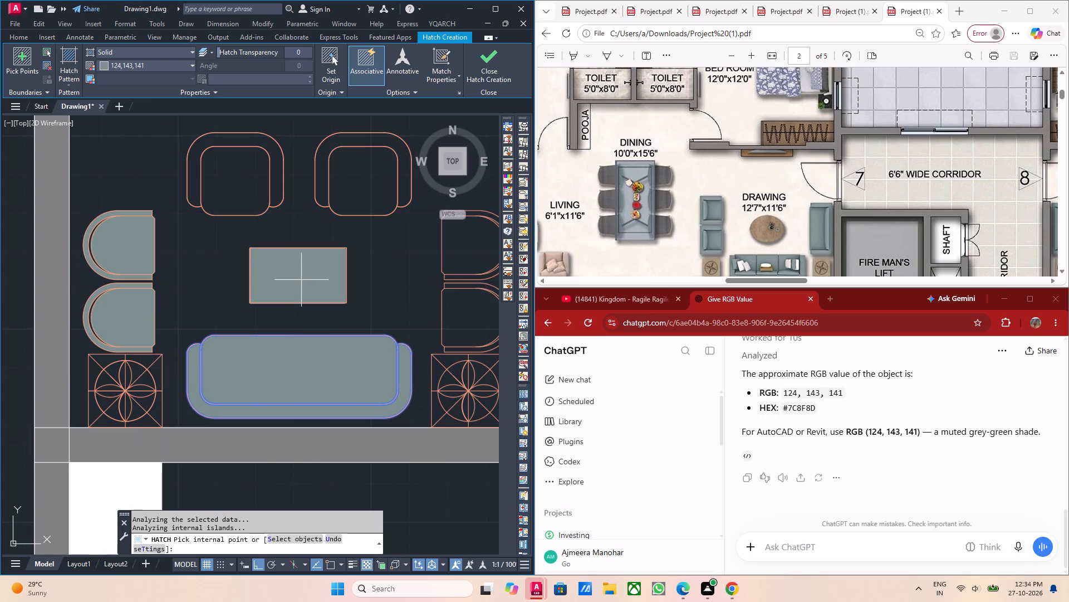
click(301, 279)
click(213, 197)
click(192, 178)
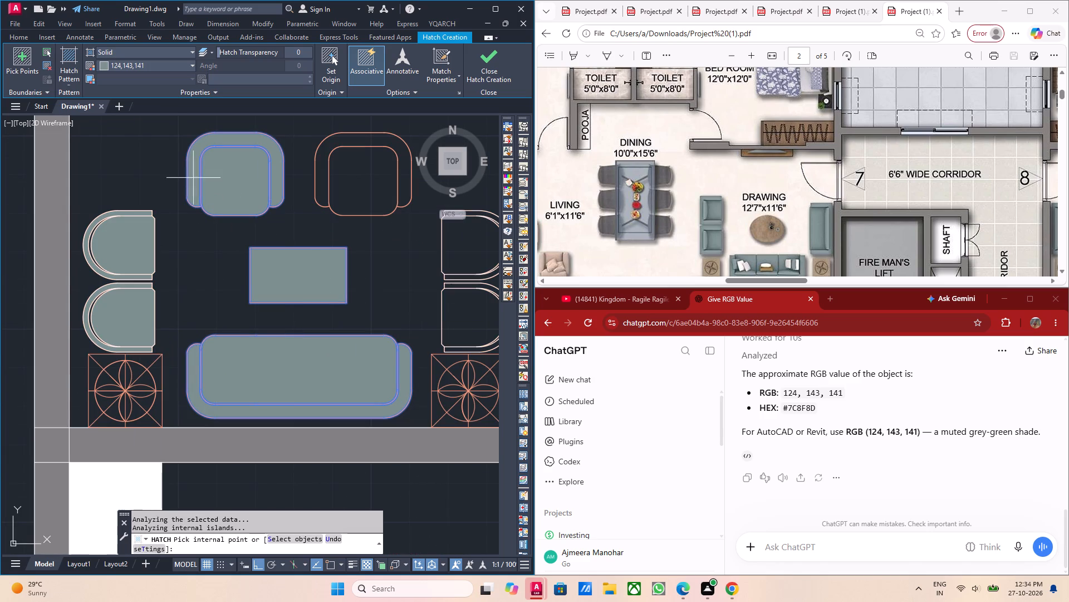
click(335, 178)
click(322, 170)
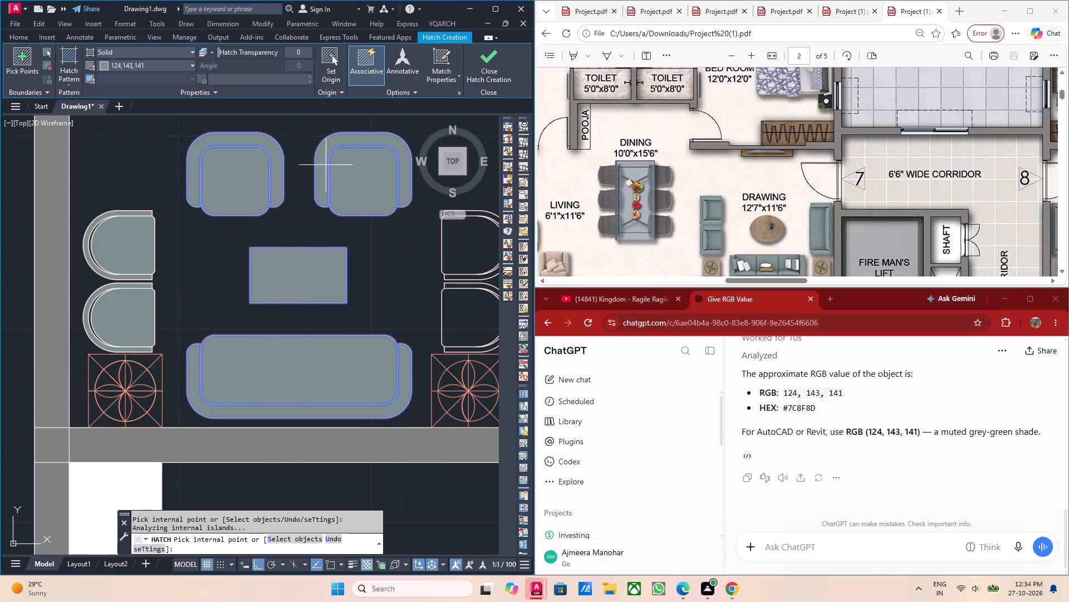
Fill the seats and curved backs of the two rounded chairs on the dining-table side of the sofa set.
middle_drag(423, 251, 322, 258)
middle_drag(391, 245, 381, 269)
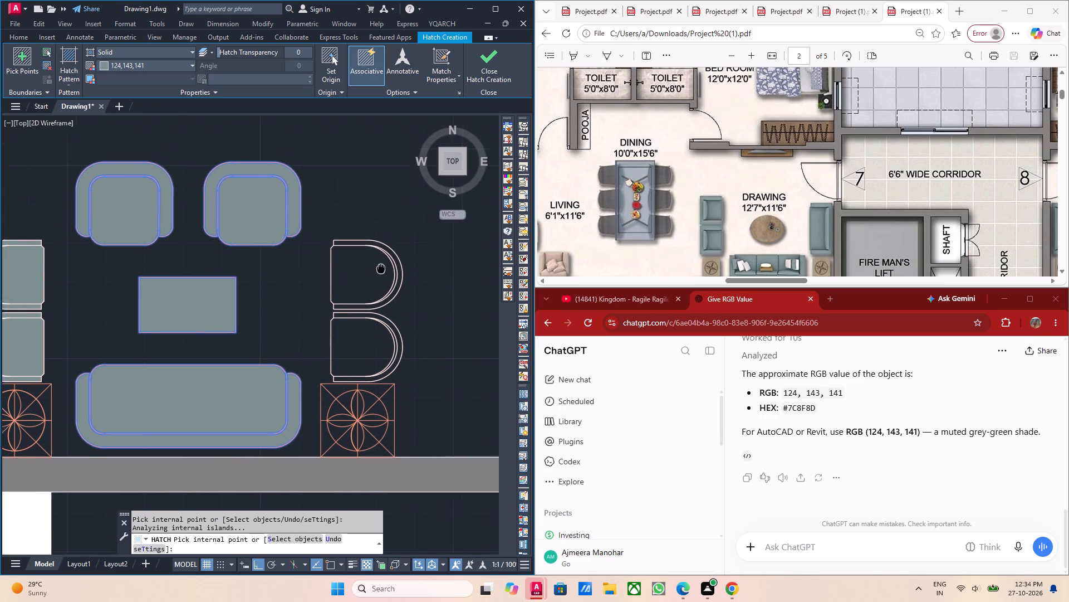
middle_drag(381, 269, 380, 269)
middle_drag(397, 272, 395, 280)
scroll(376, 259, up, 2)
click(336, 237)
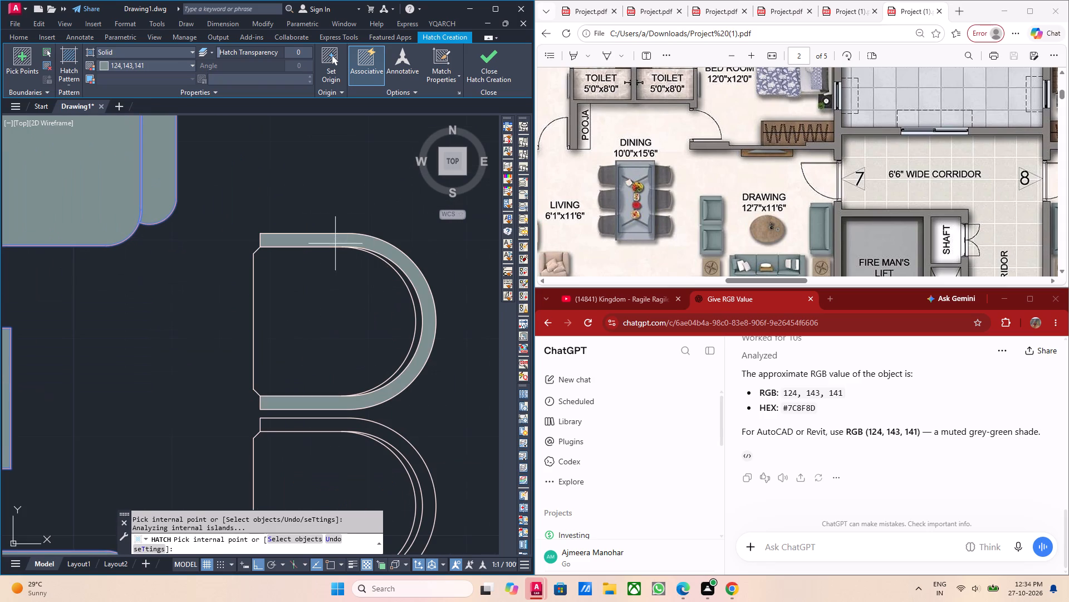
click(377, 313)
scroll(337, 324, down, 3)
middle_drag(341, 357, 335, 297)
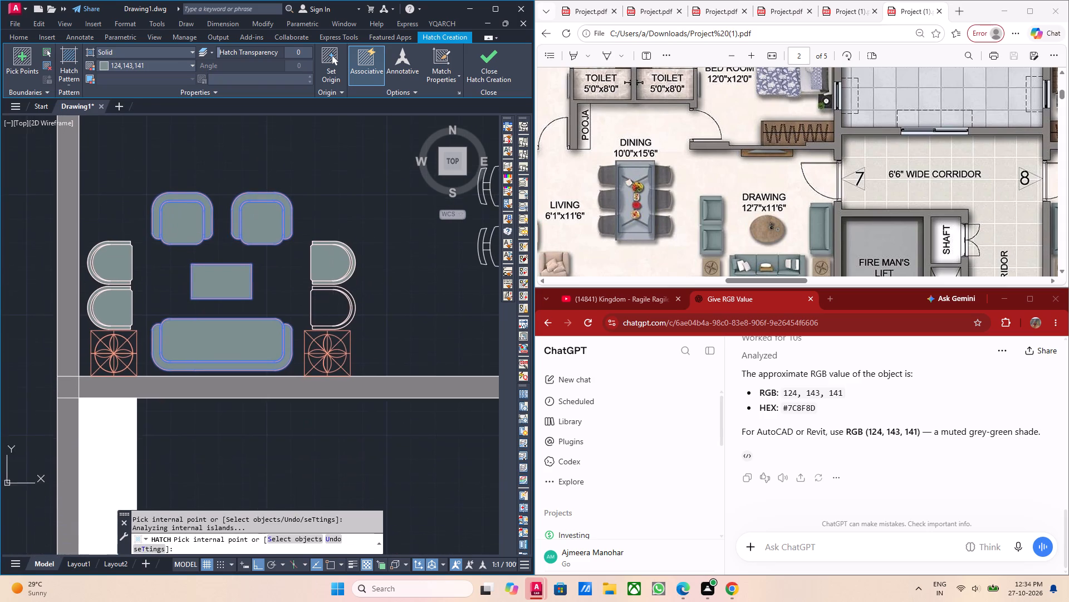
scroll(331, 305, up, 3)
click(325, 235)
click(326, 306)
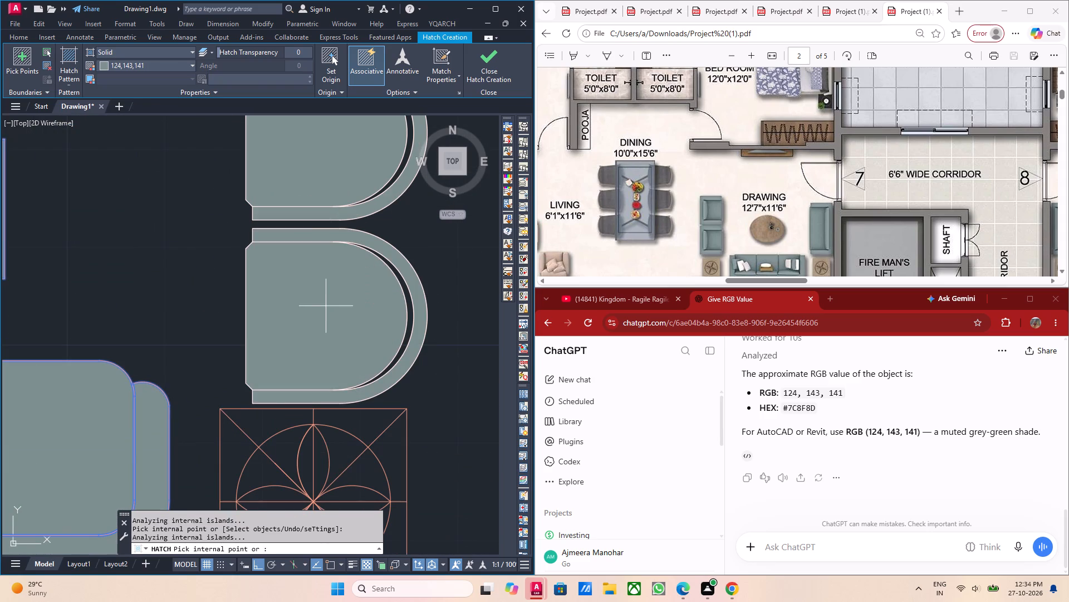
Finish hatching and examine the filled sofa set and the round-table seating in the right-hand apartment's living area.
scroll(325, 310, down, 5)
scroll(310, 378, down, 3)
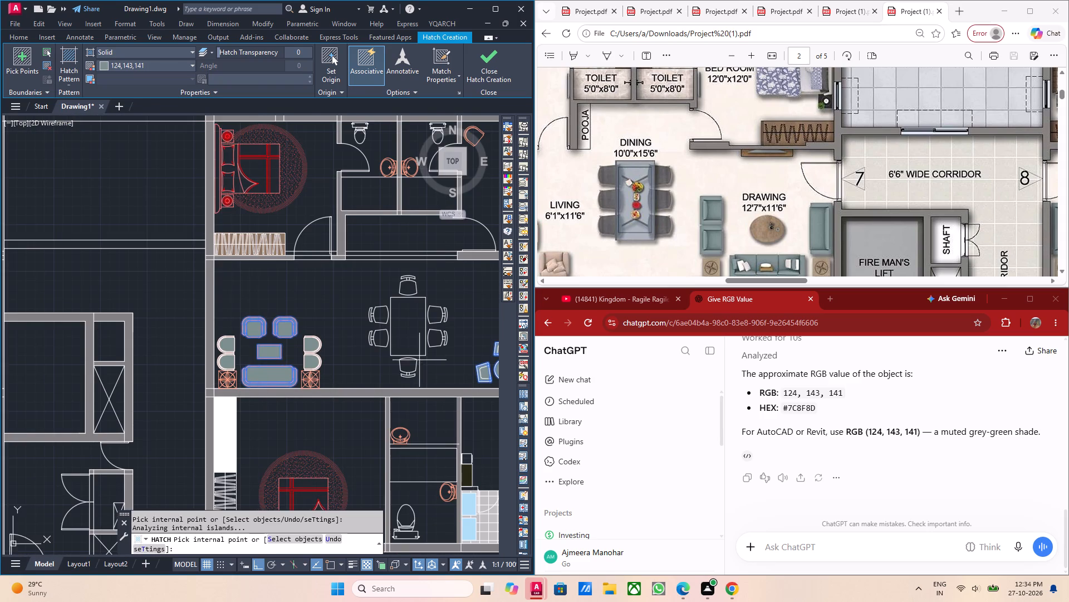
middle_drag(398, 363, 334, 362)
scroll(341, 365, up, 2)
scroll(351, 362, down, 2)
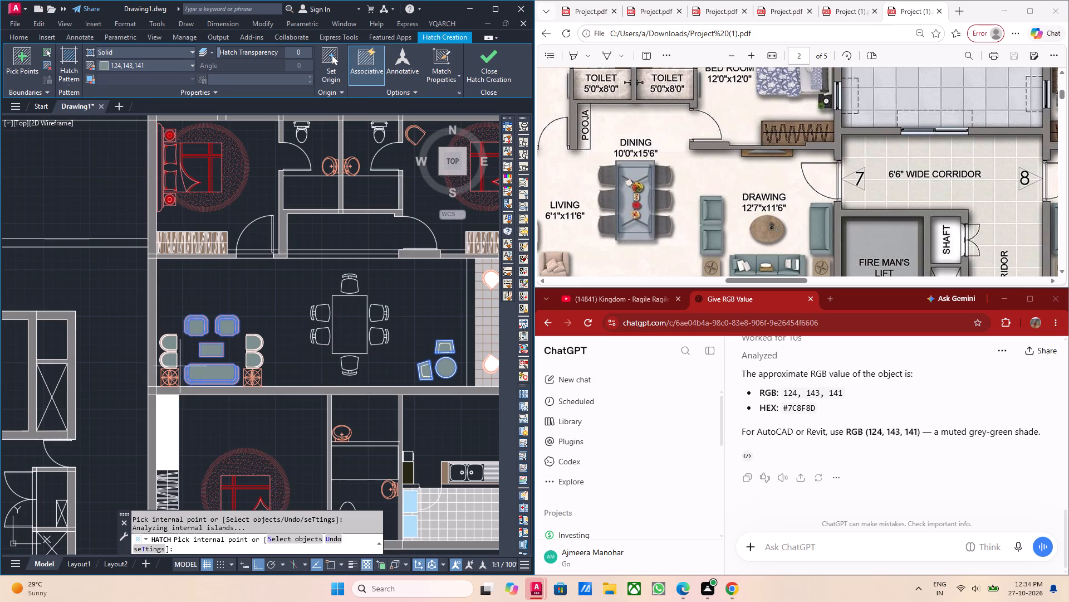
key(Escape)
middle_drag(255, 364, 214, 364)
scroll(205, 351, up, 3)
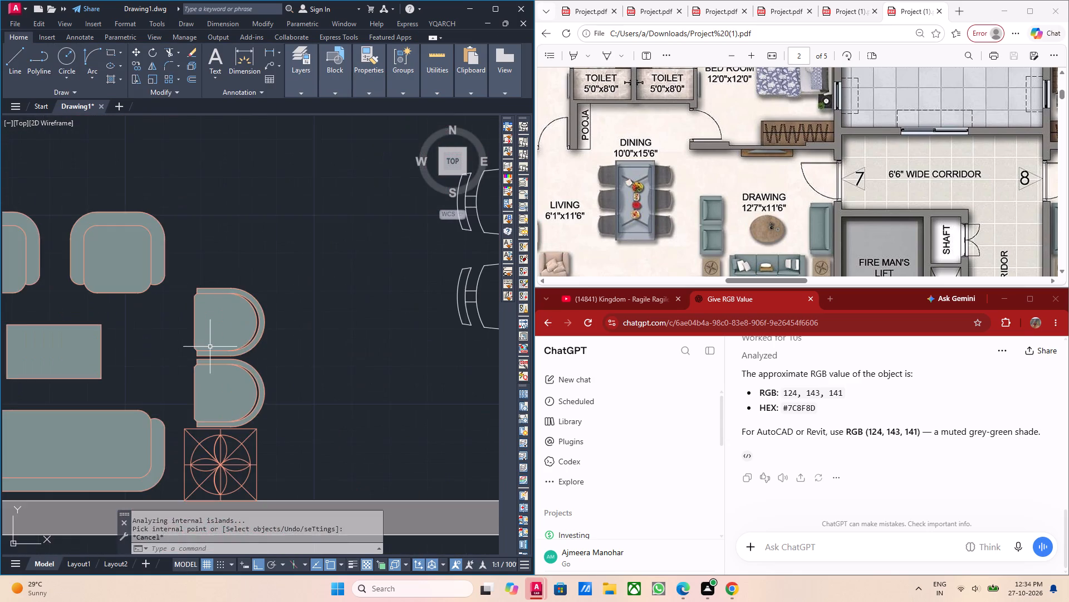
scroll(210, 346, down, 2)
middle_drag(388, 354, 269, 362)
middle_drag(350, 362, 310, 324)
scroll(362, 351, up, 2)
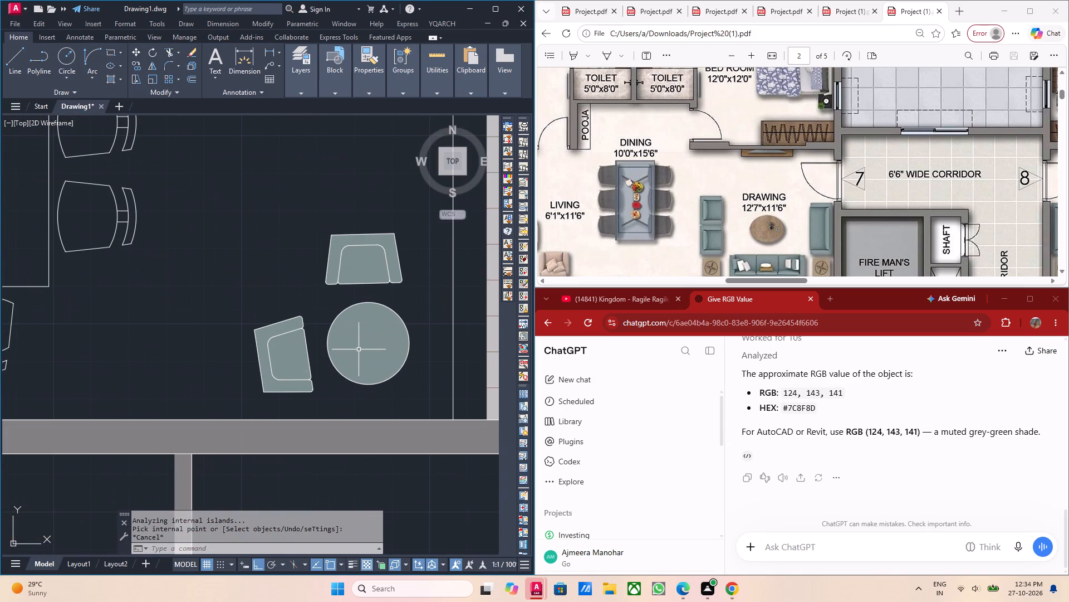
key(Escape)
In the left-hand apartment, fill the two rounded chairs on the sofa set's dining-table side with the 124,143,141 solid hatch.
scroll(359, 349, down, 5)
middle_drag(242, 344, 346, 344)
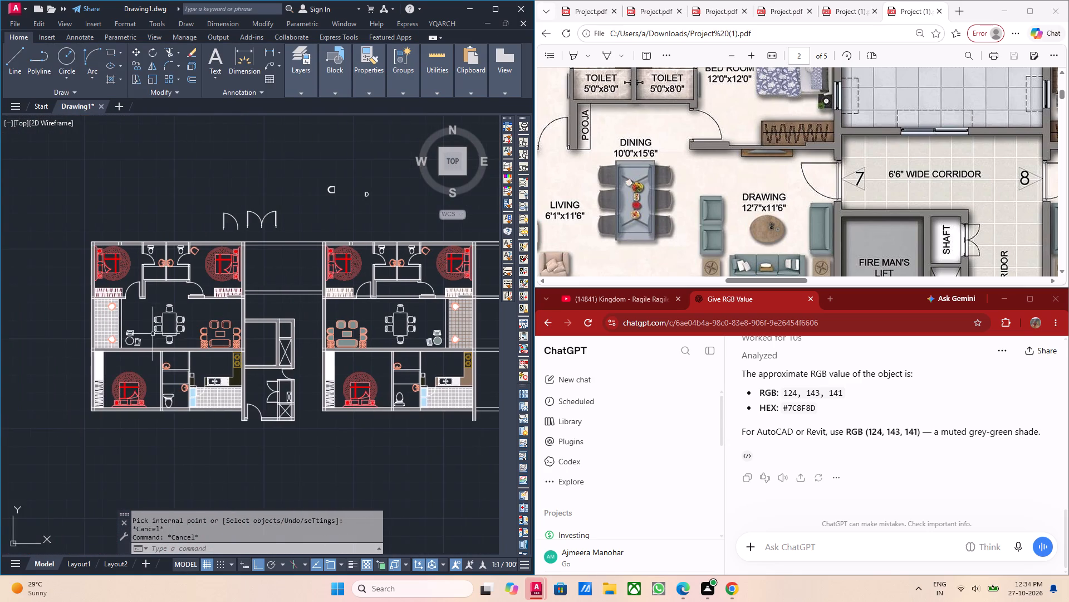
middle_drag(251, 328, 285, 327)
scroll(257, 334, up, 4)
click(176, 339)
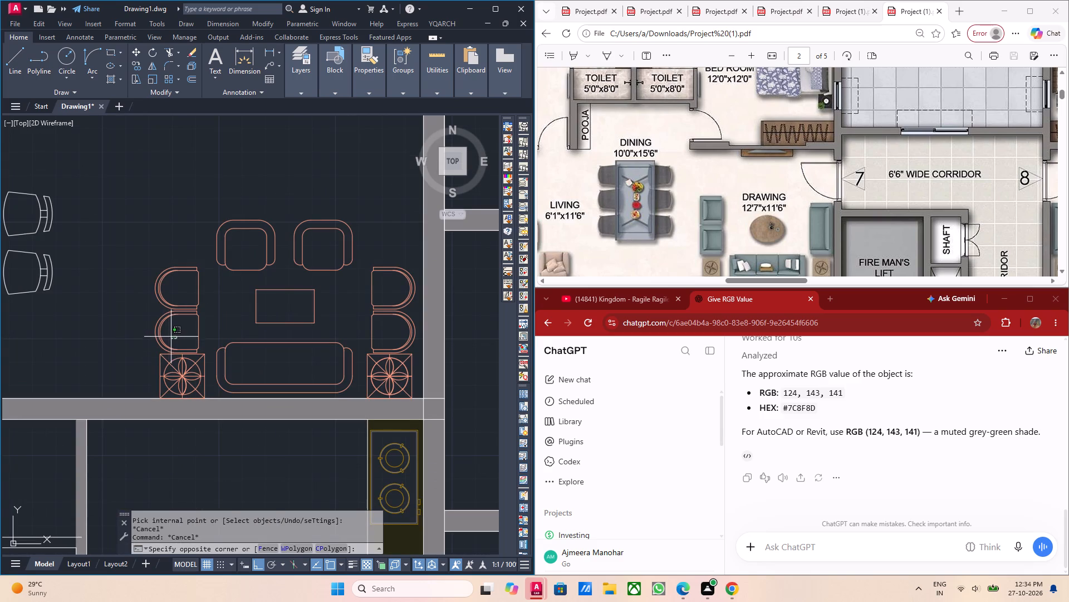
scroll(173, 336, down, 2)
key(Escape)
key(space)
scroll(185, 333, up, 3)
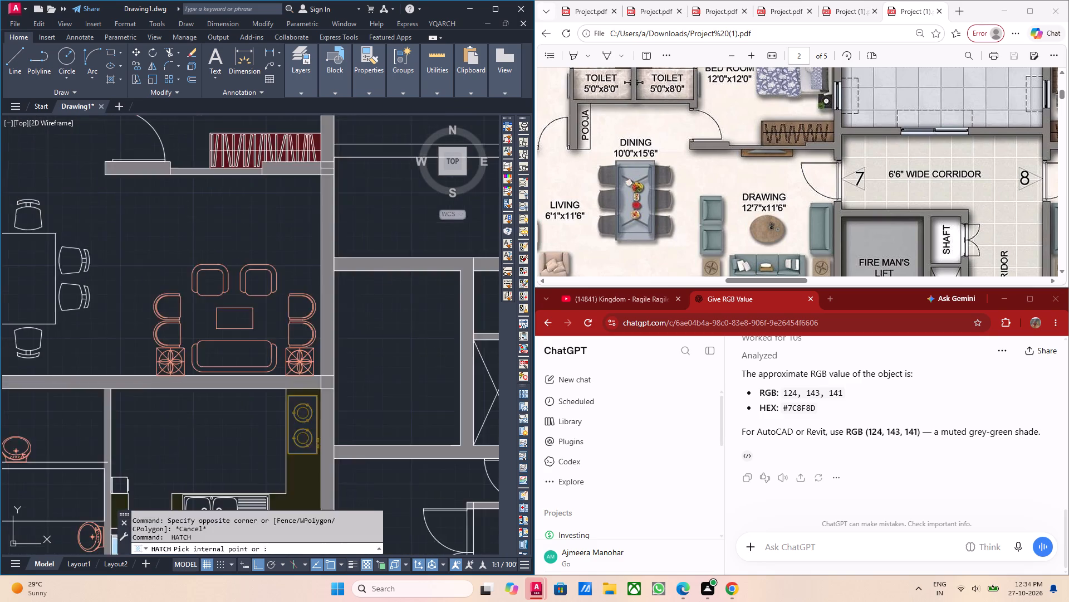
click(165, 334)
scroll(122, 341, up, 2)
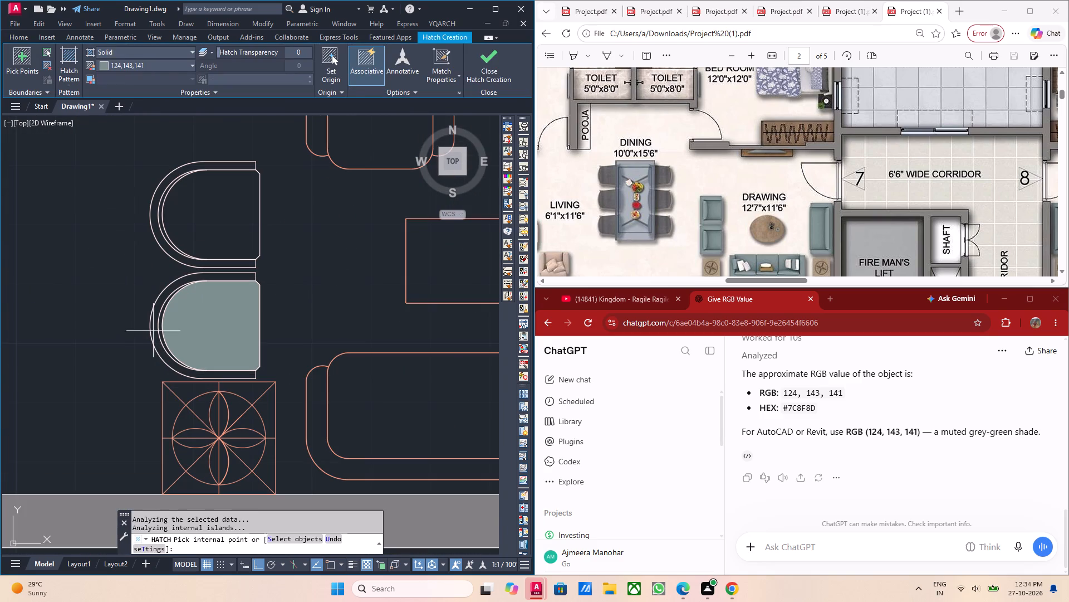
click(154, 324)
click(153, 209)
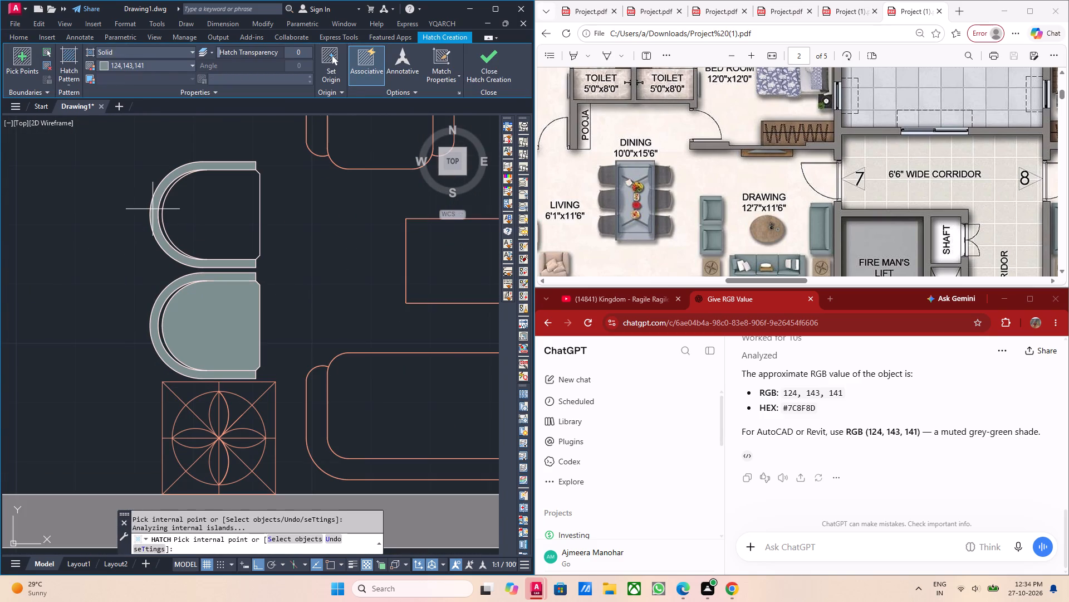
click(197, 220)
Fill the seats and frames of the two armchairs facing the long sofa in the left-hand apartment.
scroll(237, 225, down, 3)
middle_drag(286, 231, 276, 254)
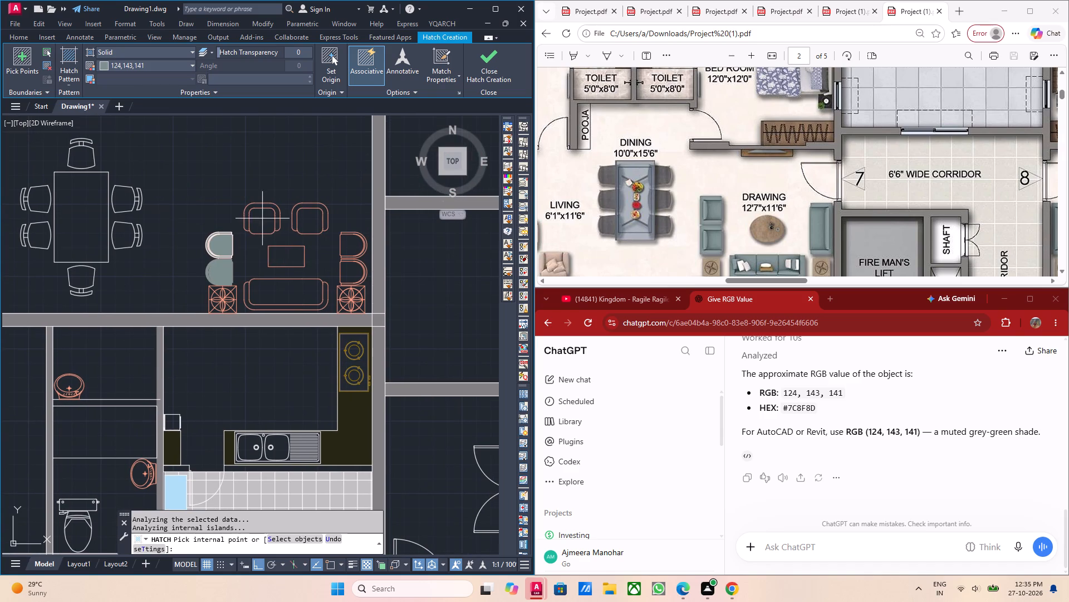
click(262, 219)
click(253, 207)
click(301, 220)
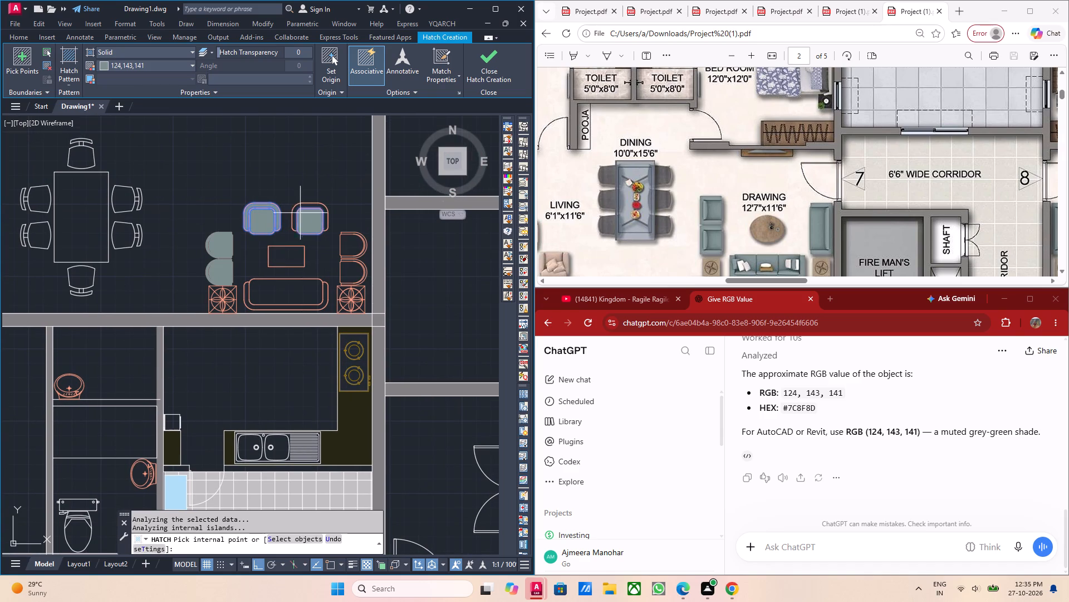
click(299, 206)
Fill the seats and curved backs of the two rounded chairs on the lift-side wall of the same sofa set.
click(345, 244)
scroll(350, 245, up, 3)
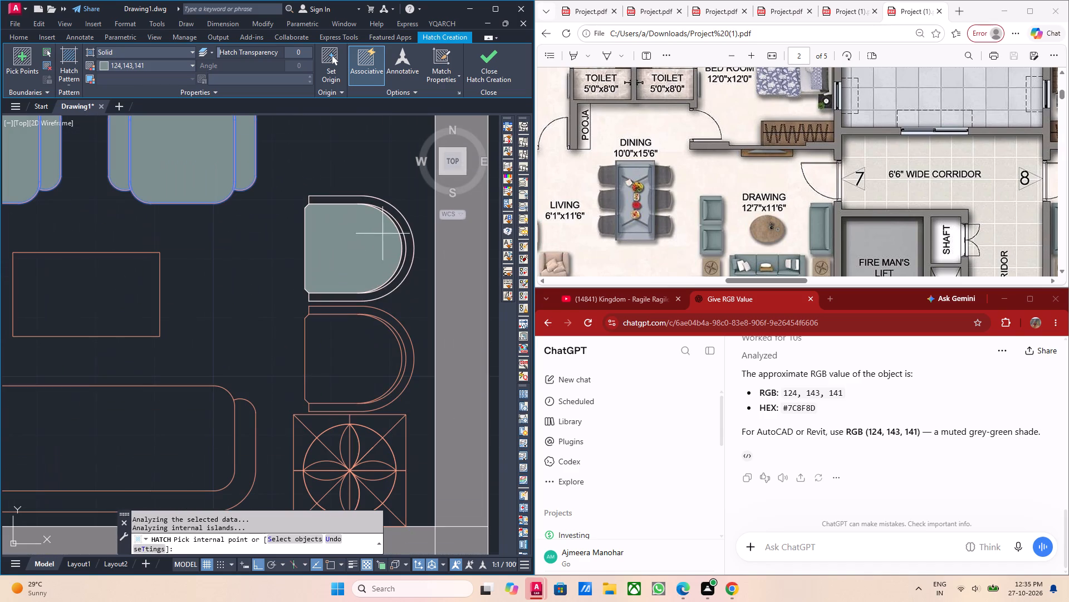
click(401, 222)
middle_drag(382, 294, 341, 248)
click(320, 303)
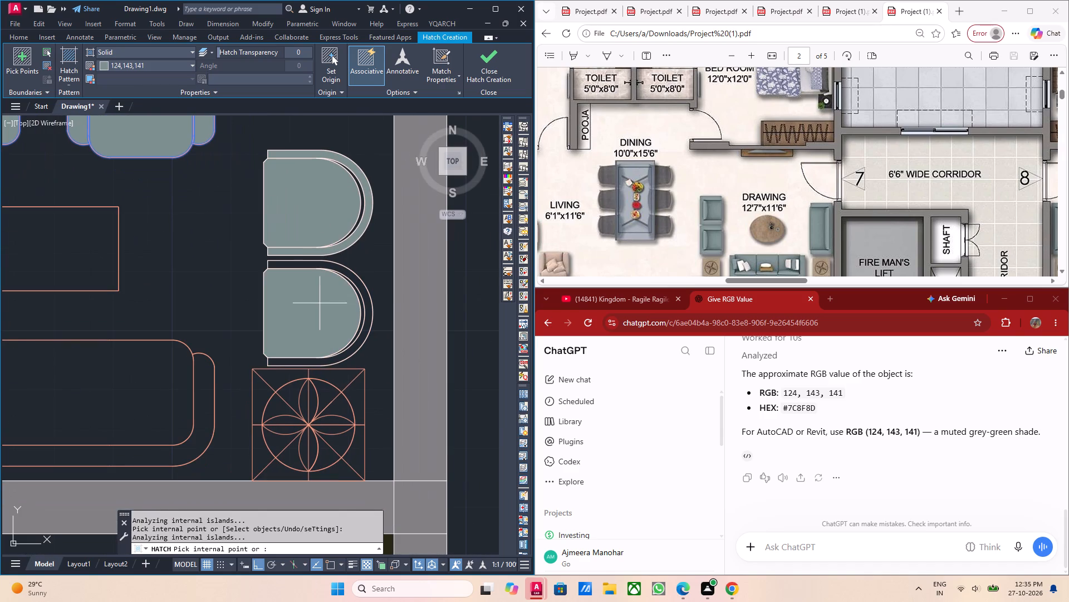
click(359, 279)
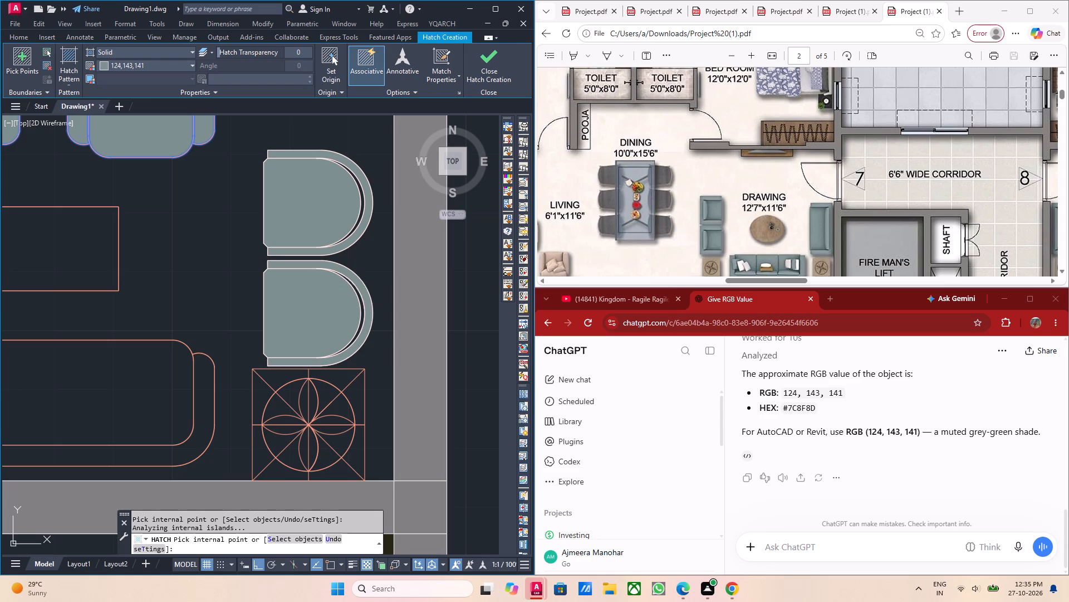
middle_drag(351, 298, 316, 227)
scroll(335, 323, down, 3)
scroll(214, 308, down, 3)
middle_drag(159, 300, 243, 309)
middle_drag(205, 303, 226, 305)
key(Escape)
Fill the small round table and the two angled chairs beside the left-hand apartment's balcony with the 124,143,141 solid hatch.
scroll(242, 309, up, 2)
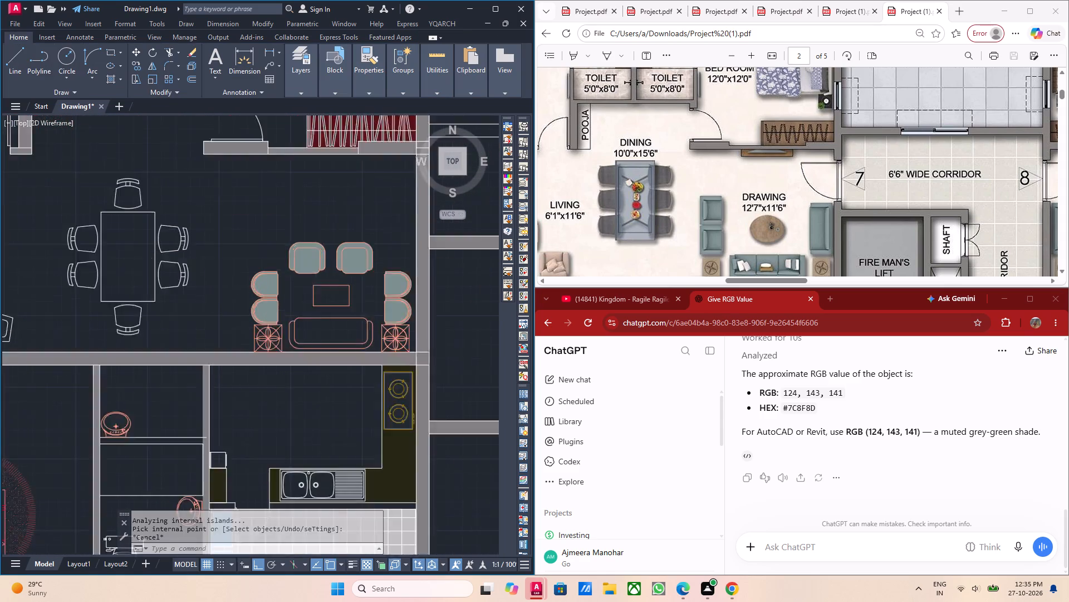
scroll(242, 307, down, 1)
middle_drag(175, 300, 224, 295)
scroll(225, 295, down, 1)
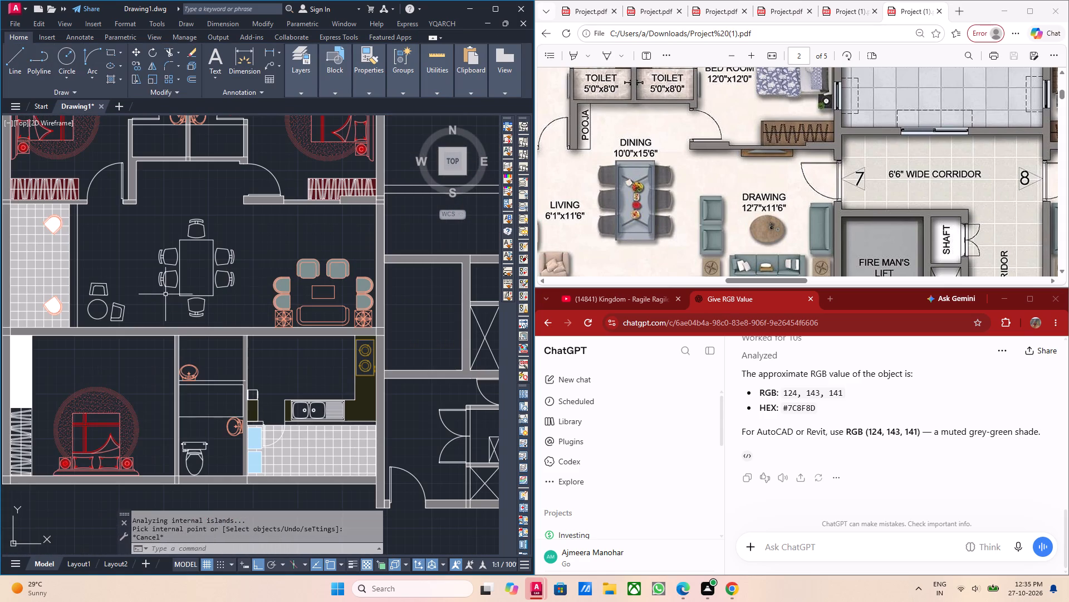
key(space)
scroll(110, 310, up, 2)
scroll(57, 324, up, 1)
click(106, 305)
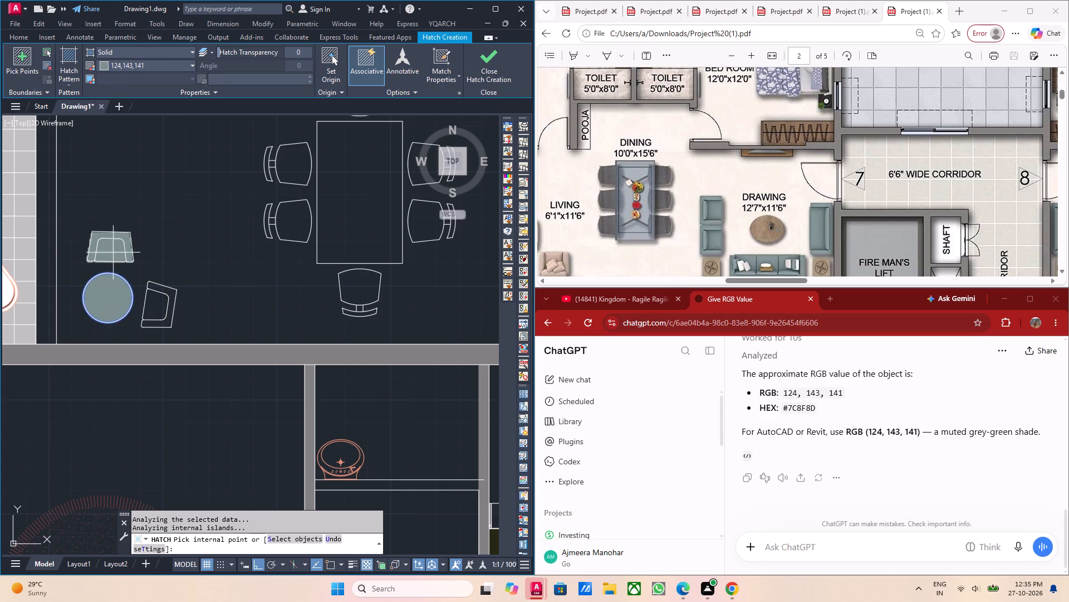
scroll(90, 247, up, 2)
click(98, 244)
click(139, 262)
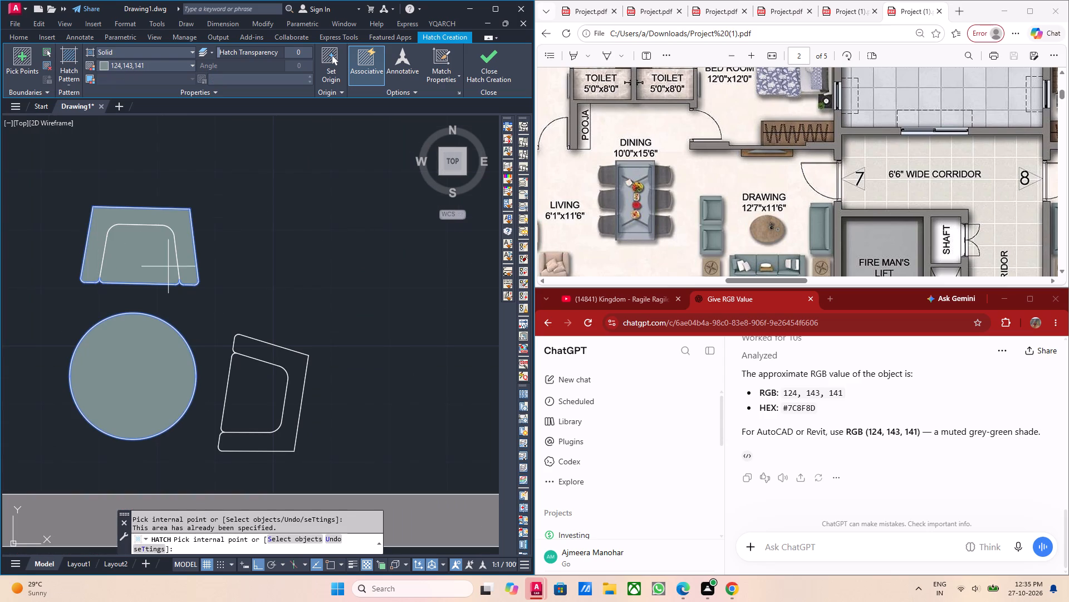
click(249, 377)
key(Escape)
scroll(299, 365, down, 1)
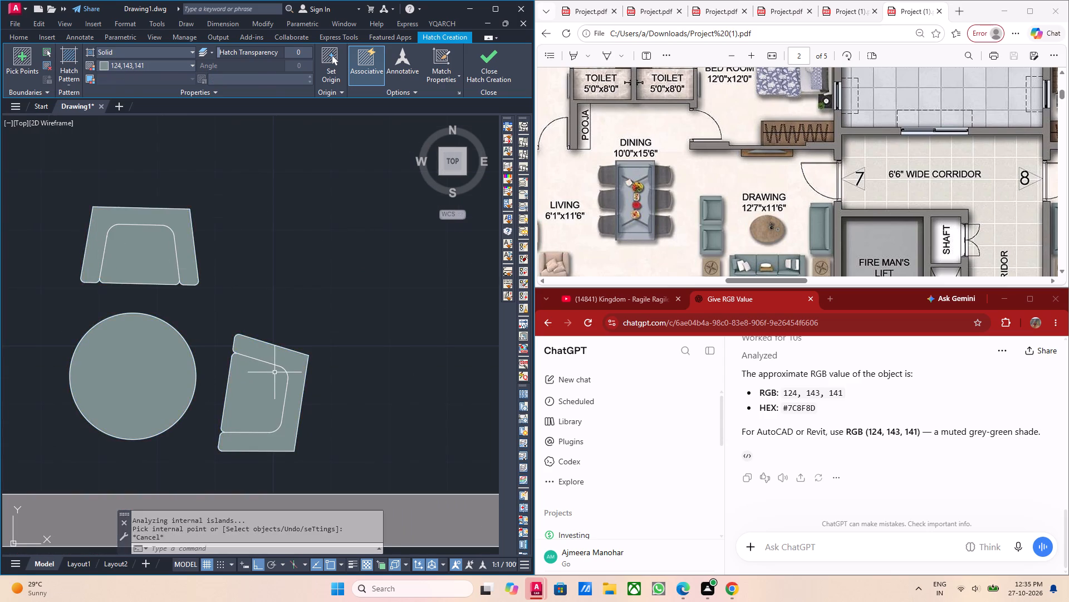
scroll(299, 365, down, 2)
key(Escape)
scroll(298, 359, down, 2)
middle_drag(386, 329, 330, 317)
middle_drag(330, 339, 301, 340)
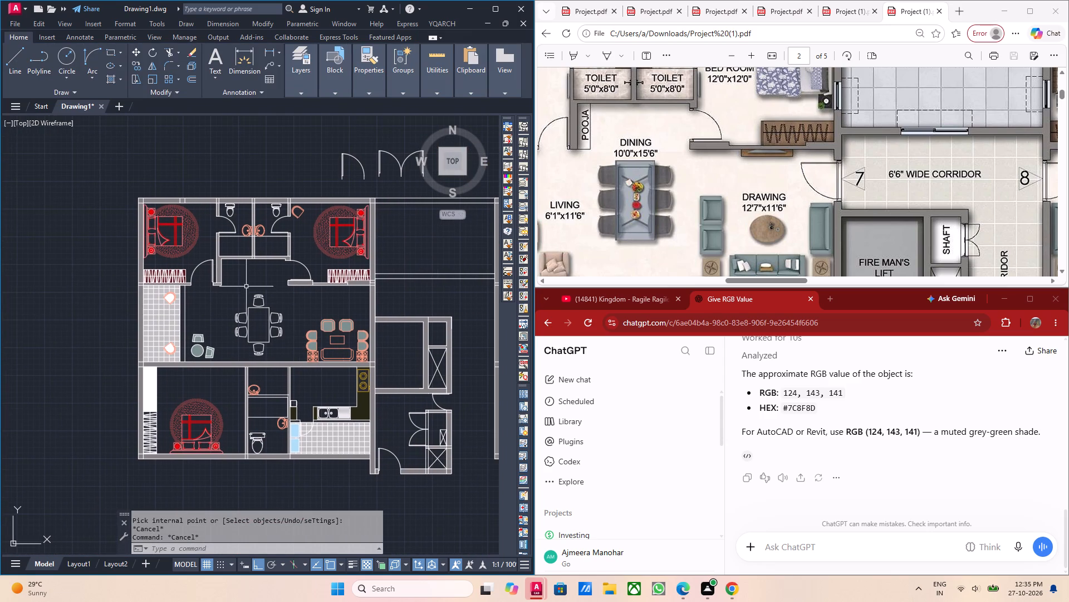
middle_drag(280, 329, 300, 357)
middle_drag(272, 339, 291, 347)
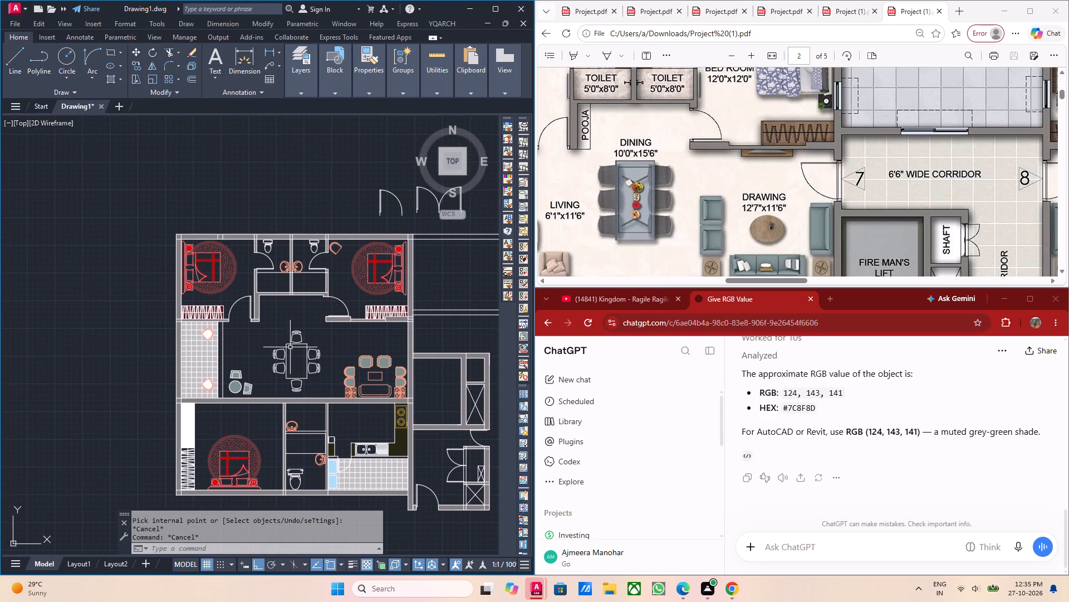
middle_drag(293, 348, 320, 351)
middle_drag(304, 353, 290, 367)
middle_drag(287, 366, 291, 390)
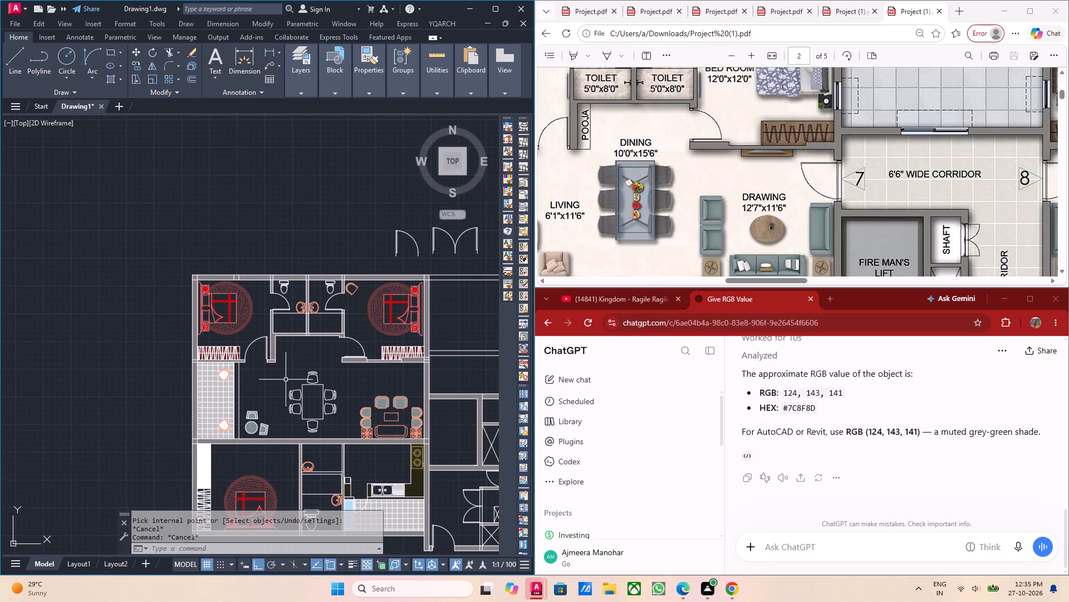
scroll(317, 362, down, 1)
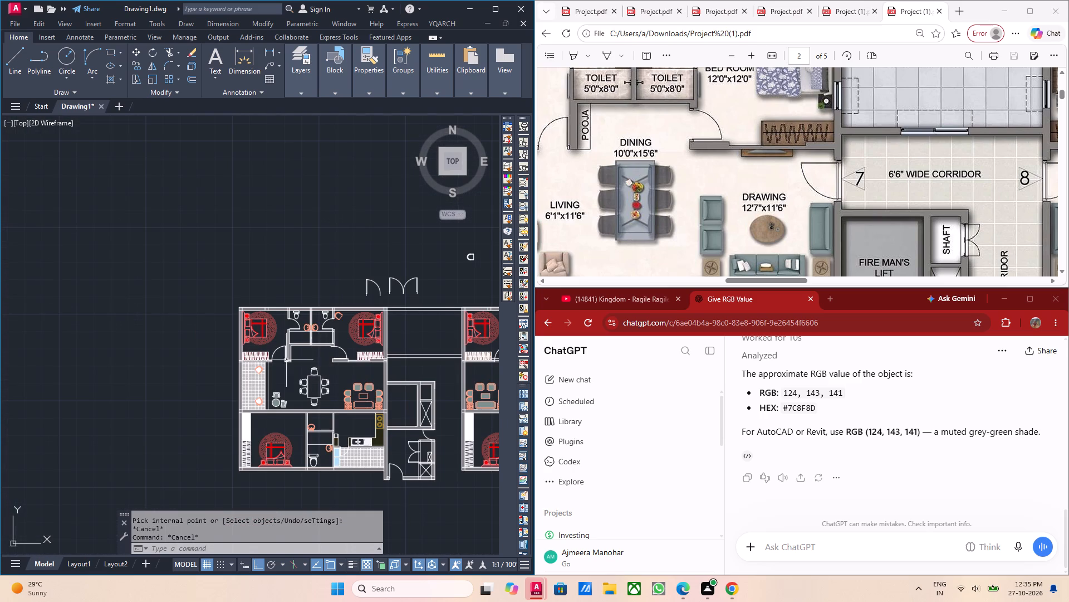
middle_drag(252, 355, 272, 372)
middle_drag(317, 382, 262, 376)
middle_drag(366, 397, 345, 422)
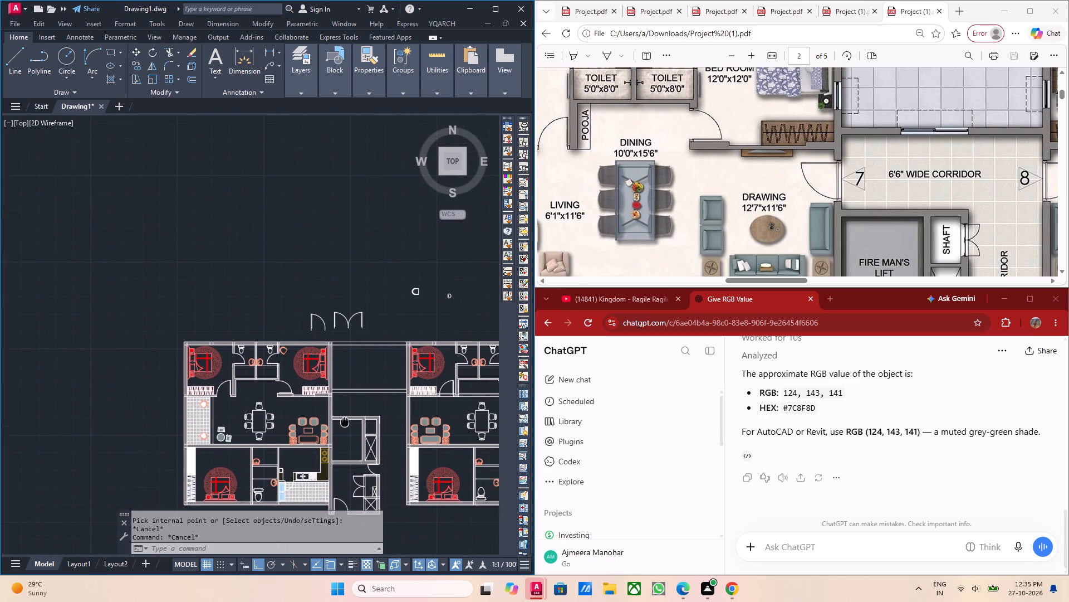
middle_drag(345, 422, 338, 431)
Capture a snip of the toilet floor texture, beside the WC of the first 5'0"x8'0" toilet, from the reference PDF.
scroll(730, 231, up, 3)
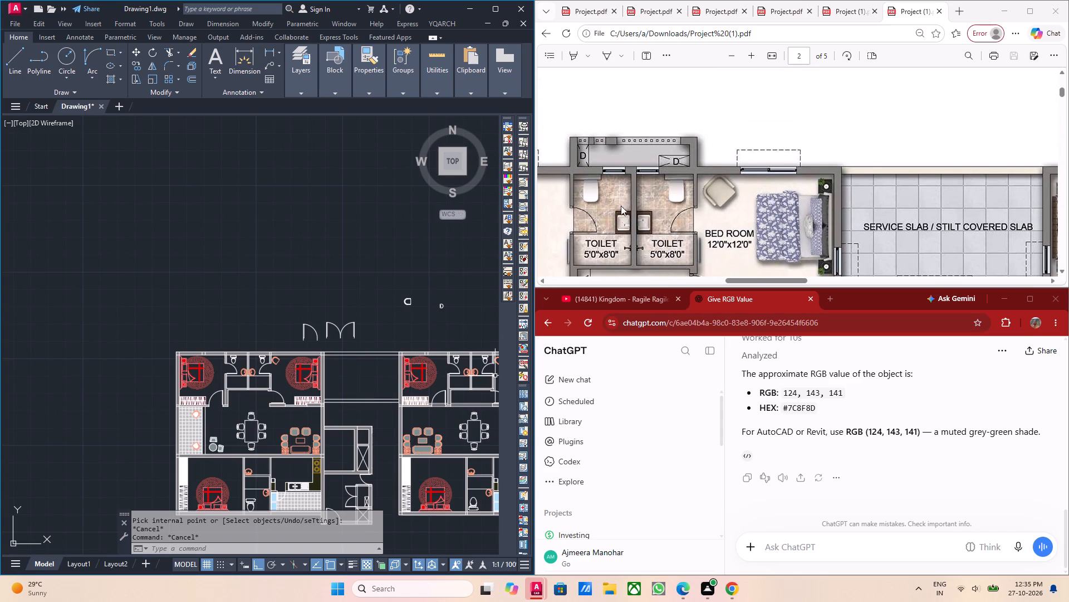
scroll(615, 200, up, 2)
scroll(615, 200, down, 4)
scroll(606, 139, up, 2)
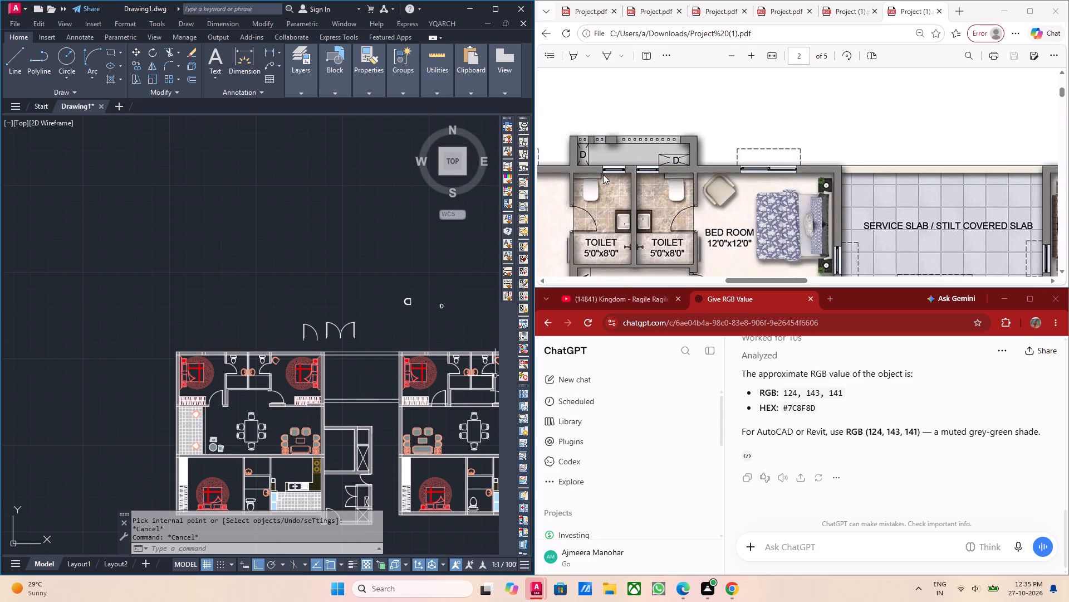
key(Pause)
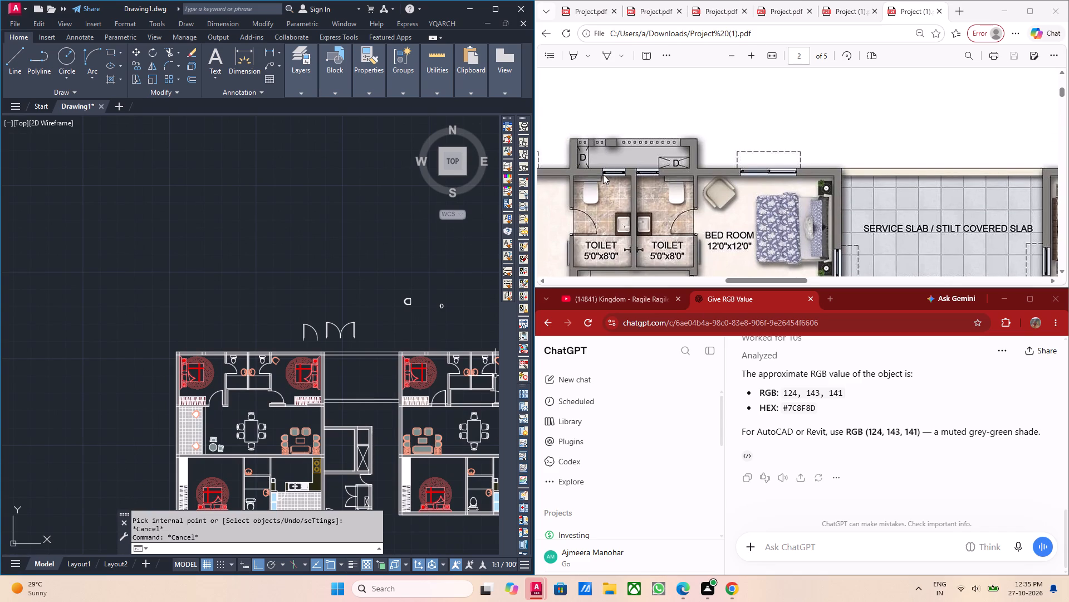
key(Print)
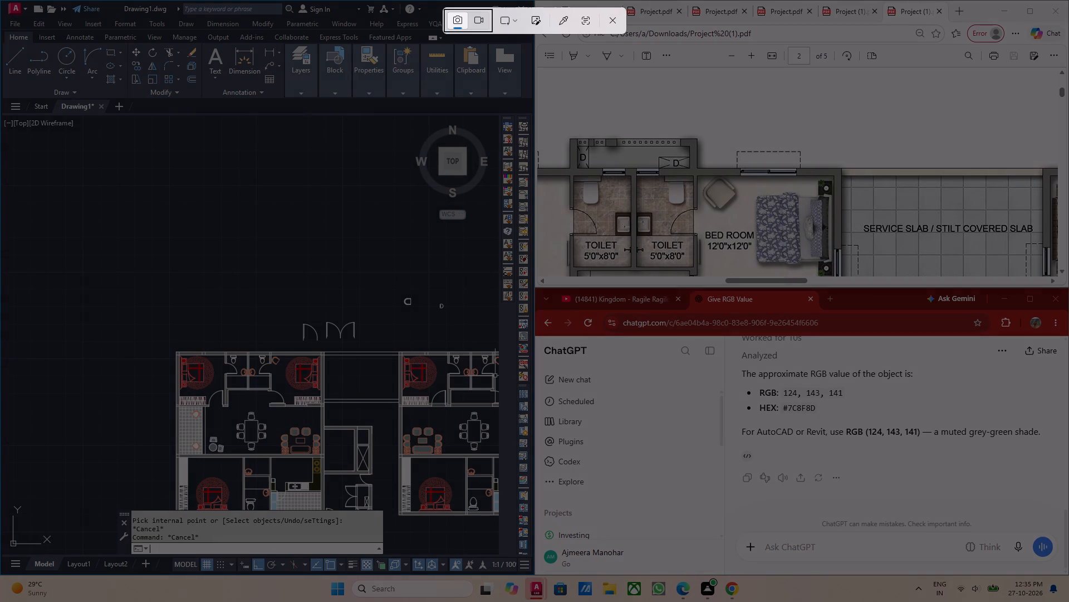
scroll(615, 201, up, 2)
drag(612, 184, 626, 207)
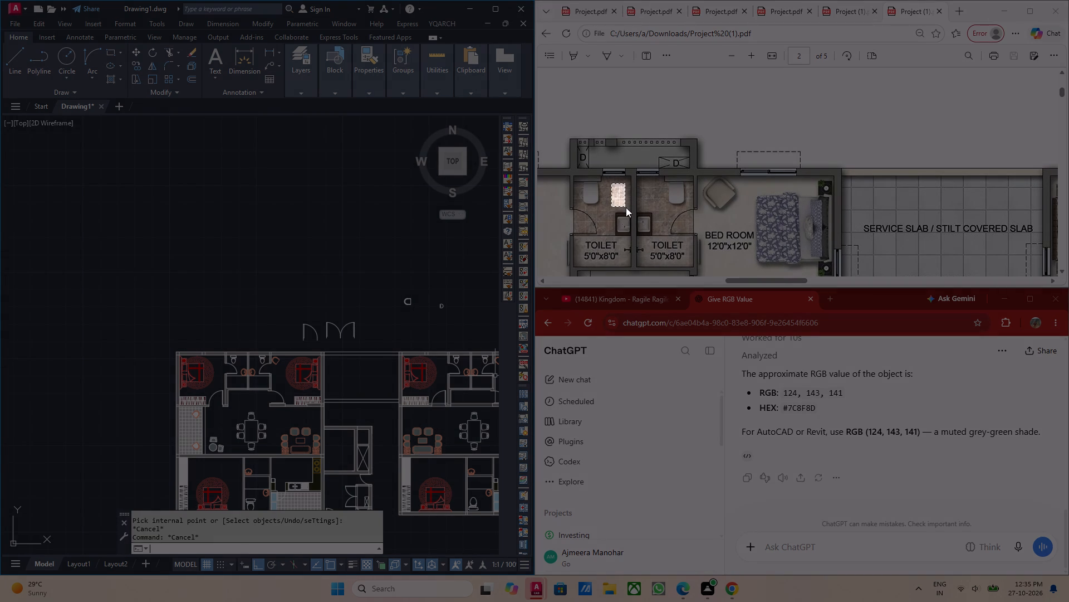
drag(626, 207, 632, 212)
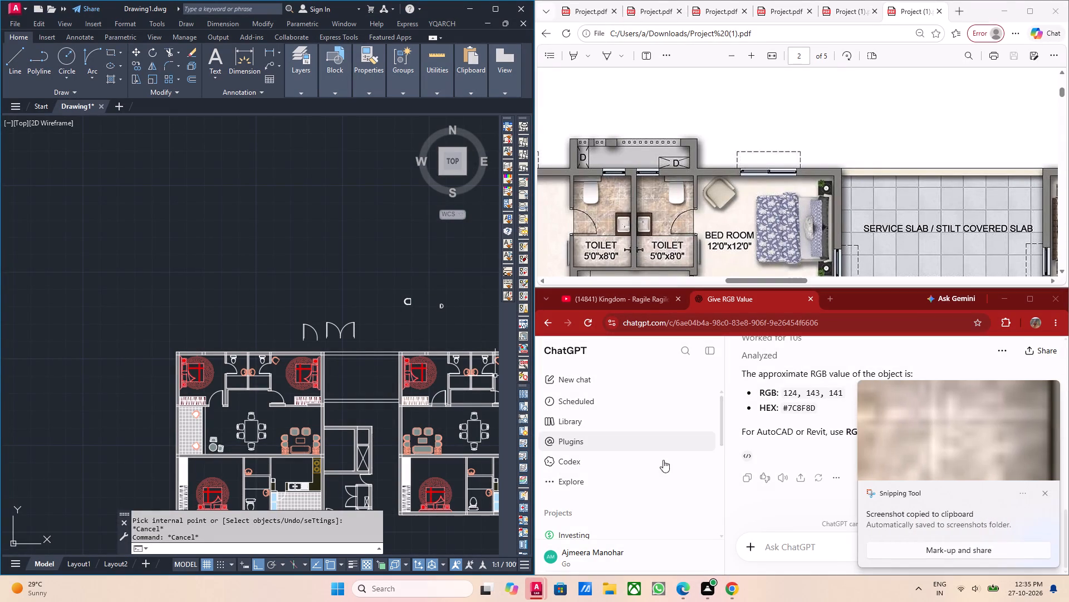
Attach the newest toilet floor snip to the ChatGPT conversation and ask for its RGB value.
click(753, 547)
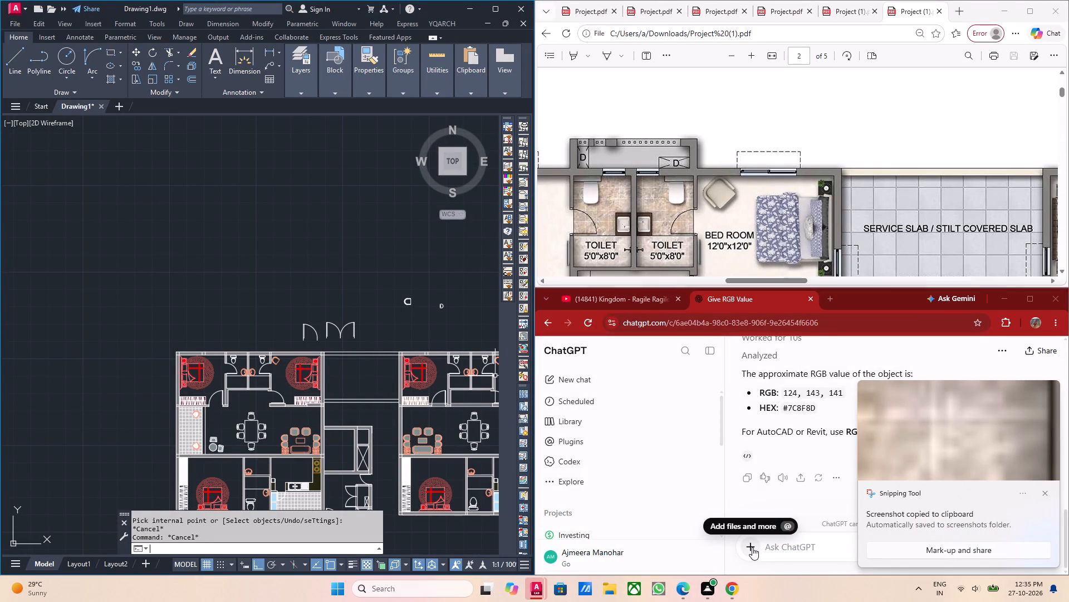
click(776, 356)
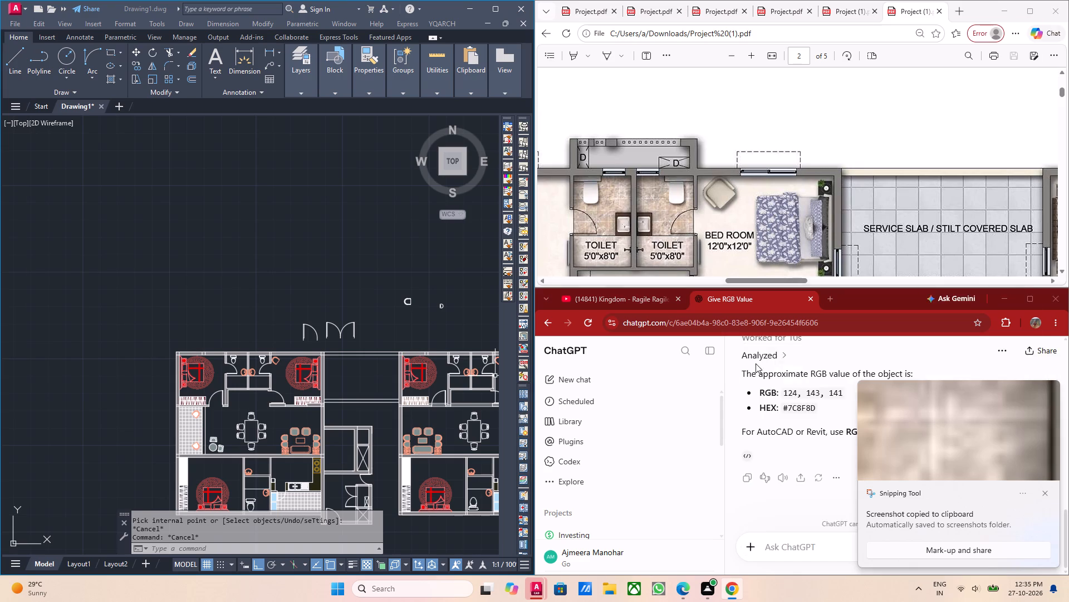
click(43, 95)
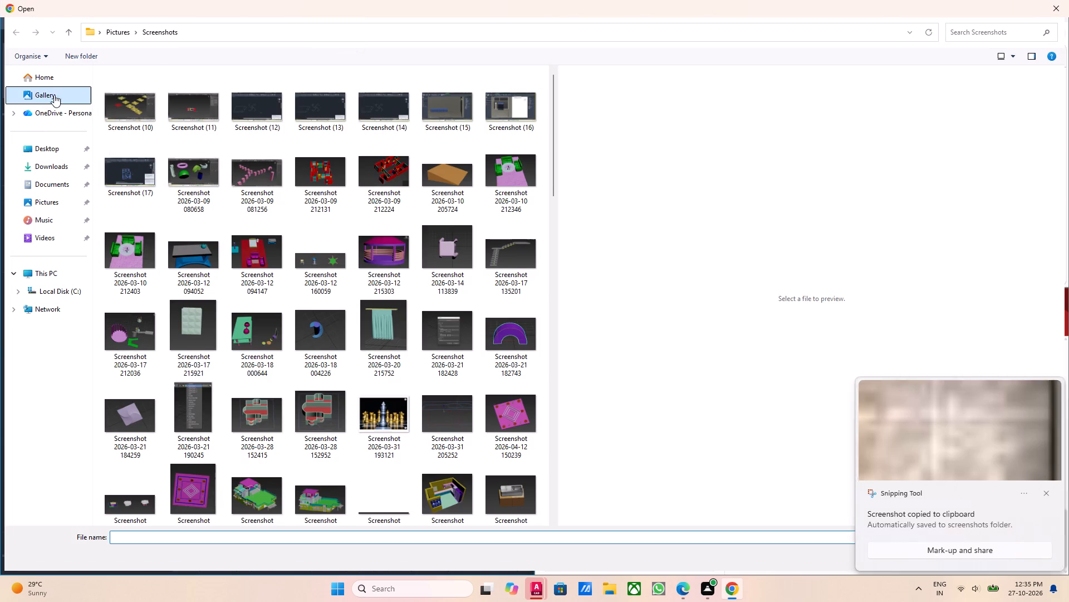
click(122, 104)
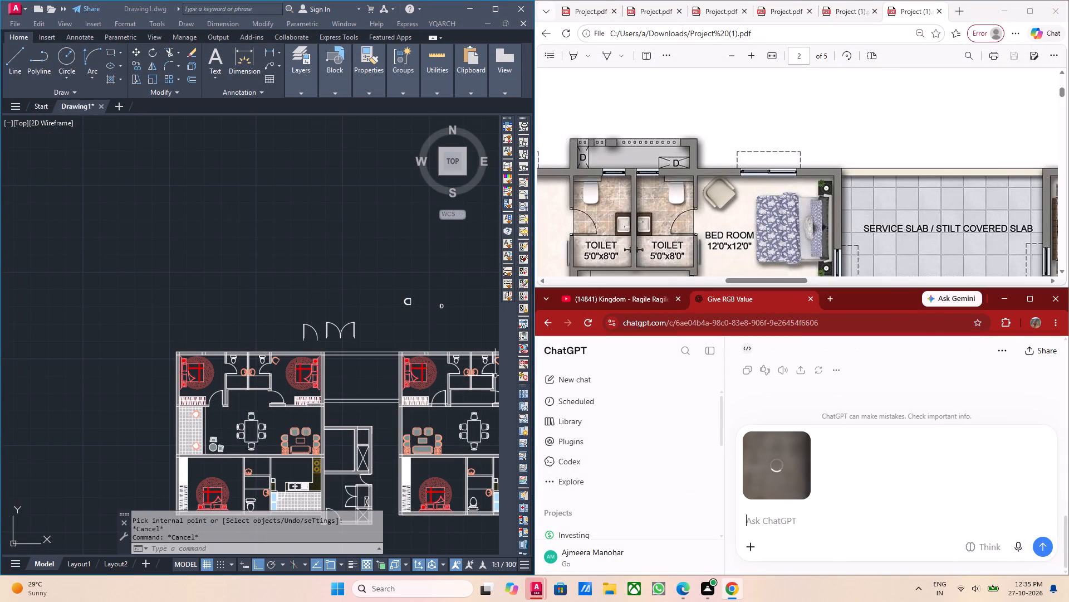
click(787, 522)
text(rgb)
key(space)
key(v)
text(lue)
key(Return)
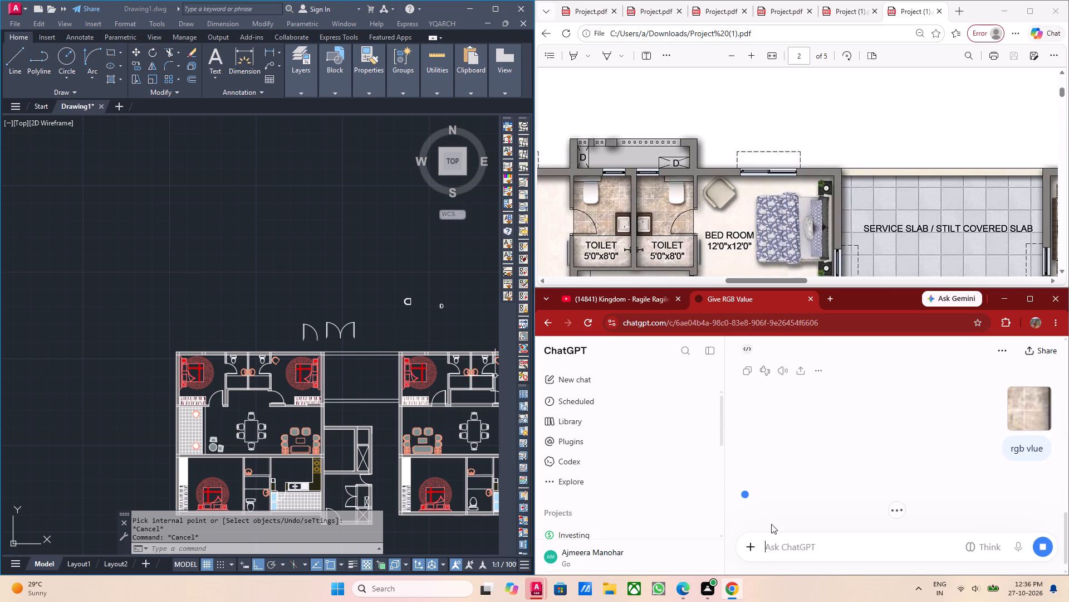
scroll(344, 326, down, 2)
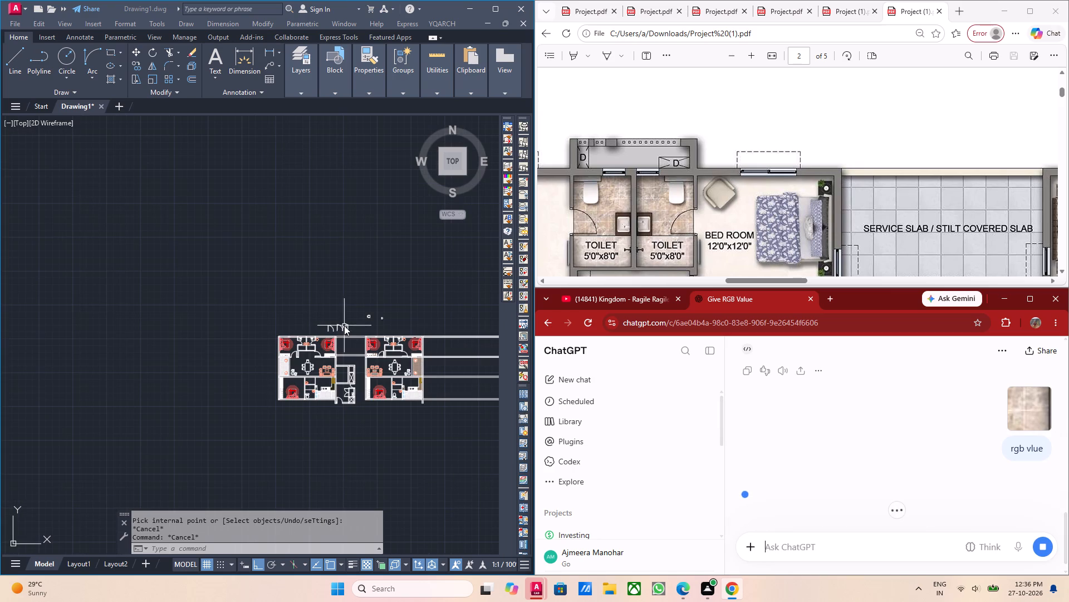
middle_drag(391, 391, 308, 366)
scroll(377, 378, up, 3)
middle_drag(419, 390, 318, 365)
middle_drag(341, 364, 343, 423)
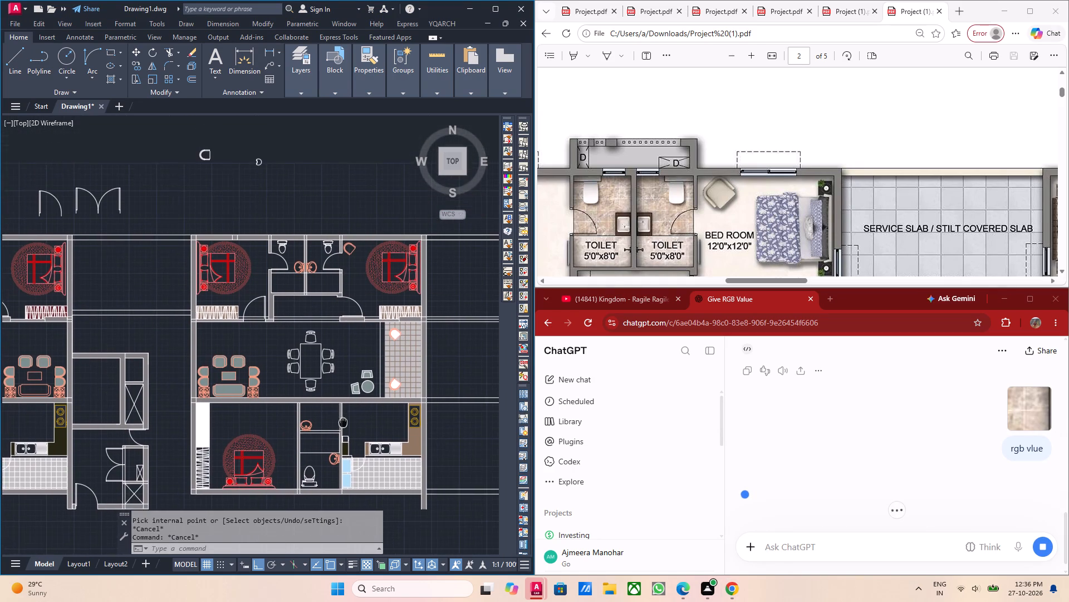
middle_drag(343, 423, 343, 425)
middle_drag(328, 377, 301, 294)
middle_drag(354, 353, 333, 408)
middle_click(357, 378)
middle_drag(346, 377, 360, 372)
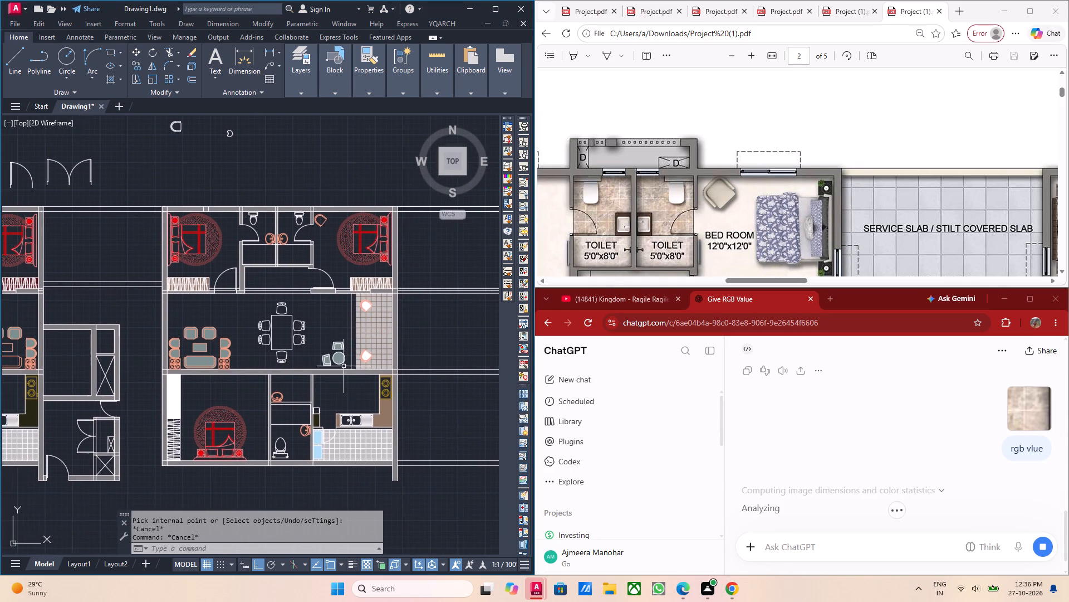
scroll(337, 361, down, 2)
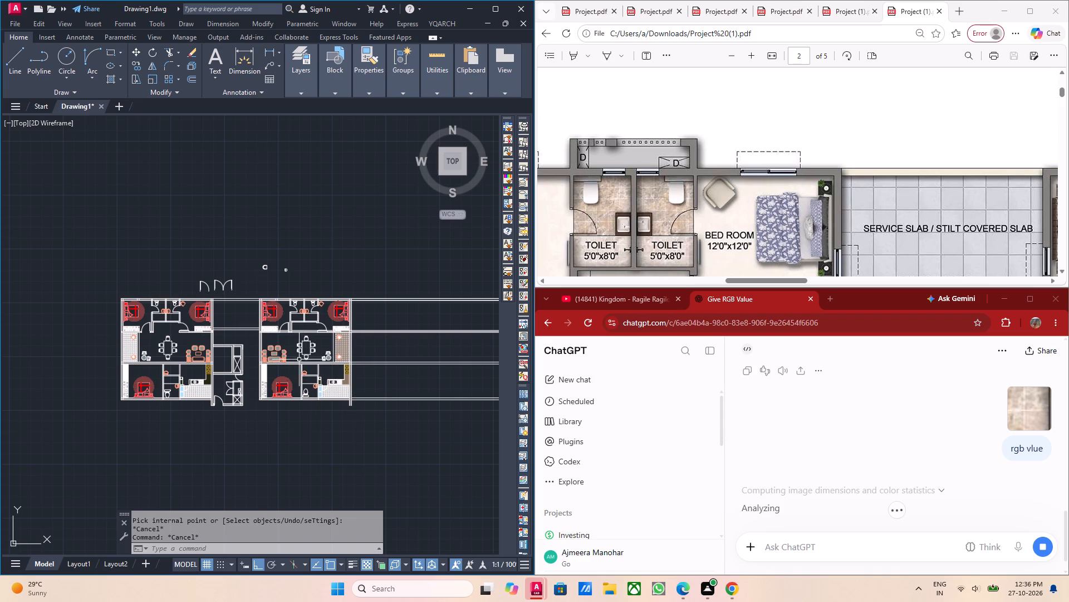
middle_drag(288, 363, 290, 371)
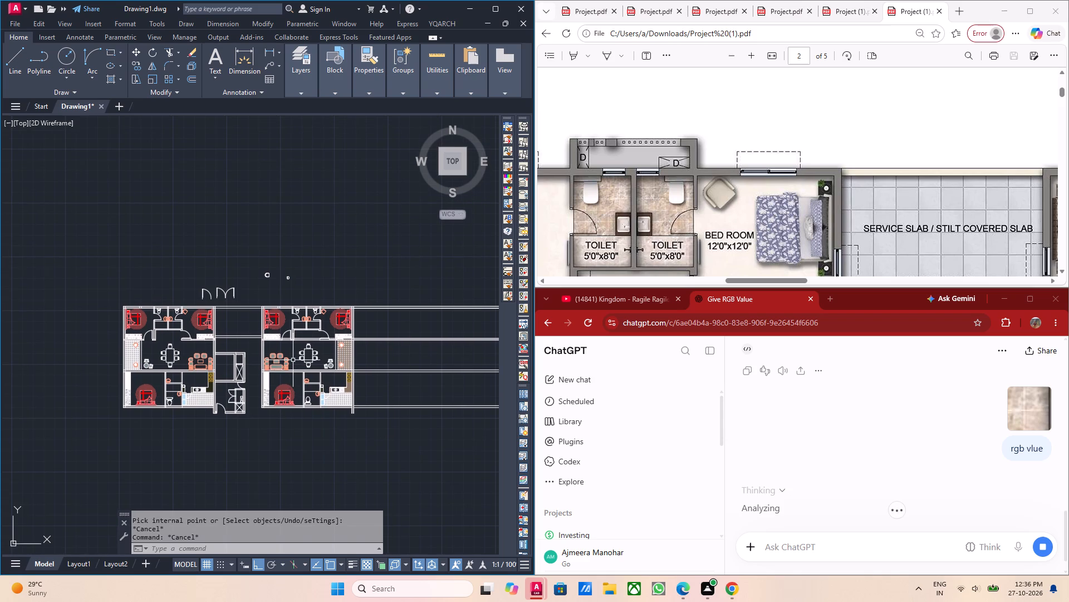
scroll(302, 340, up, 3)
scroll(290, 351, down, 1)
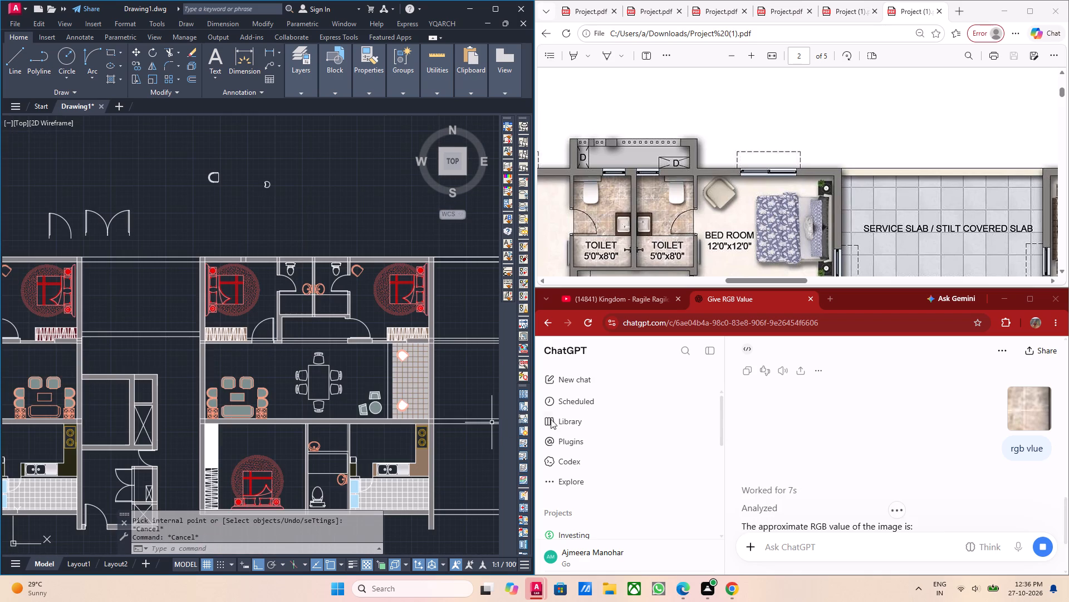
Start a solid hatch in the drawing and set its colour to RGB 211,196,180.
scroll(825, 459, down, 3)
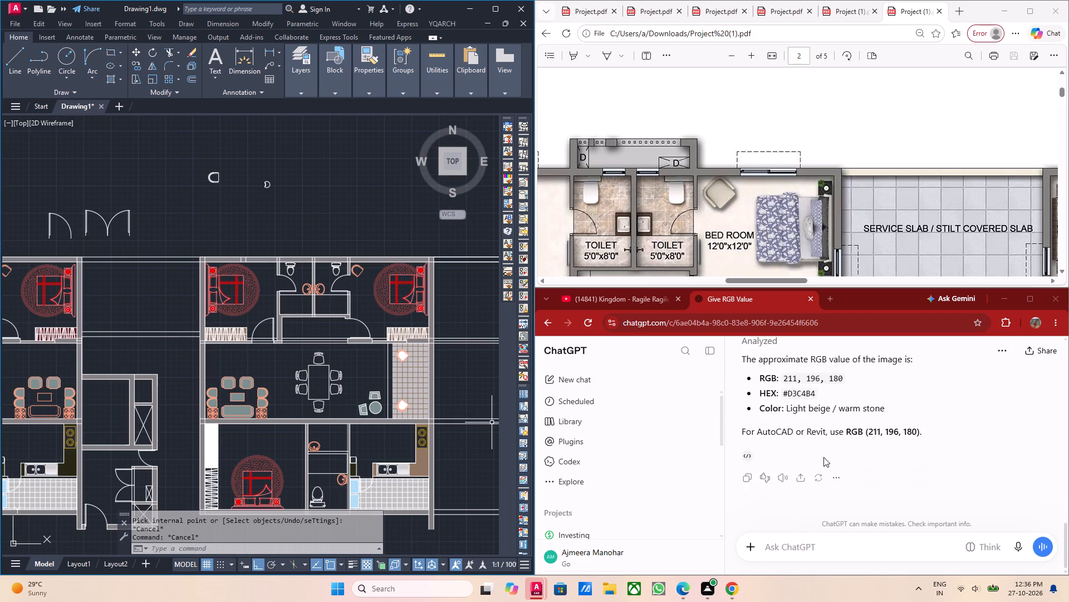
key(h)
key(Return)
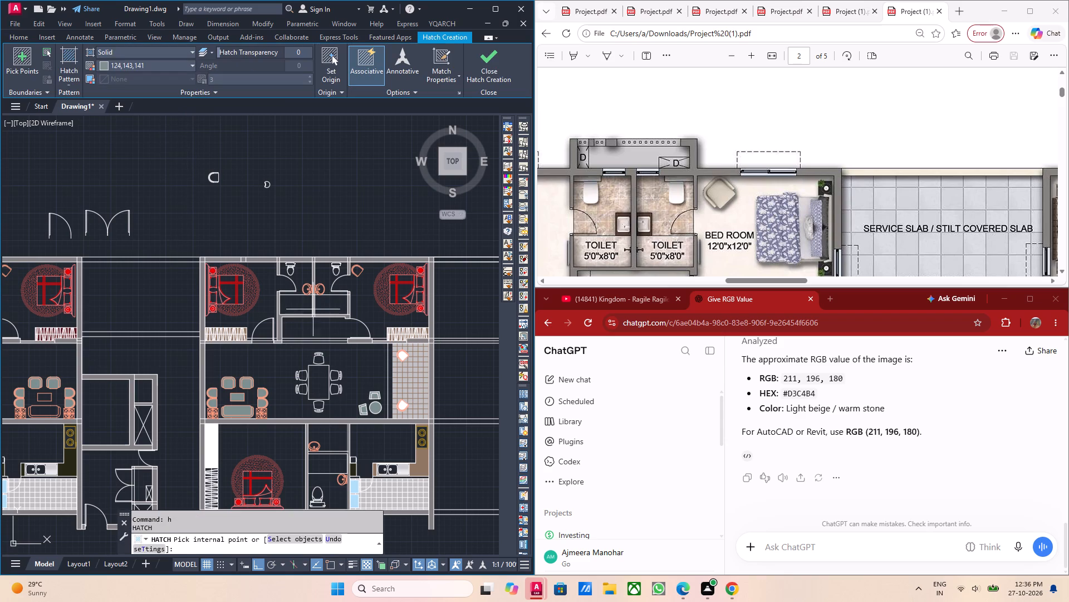
click(113, 66)
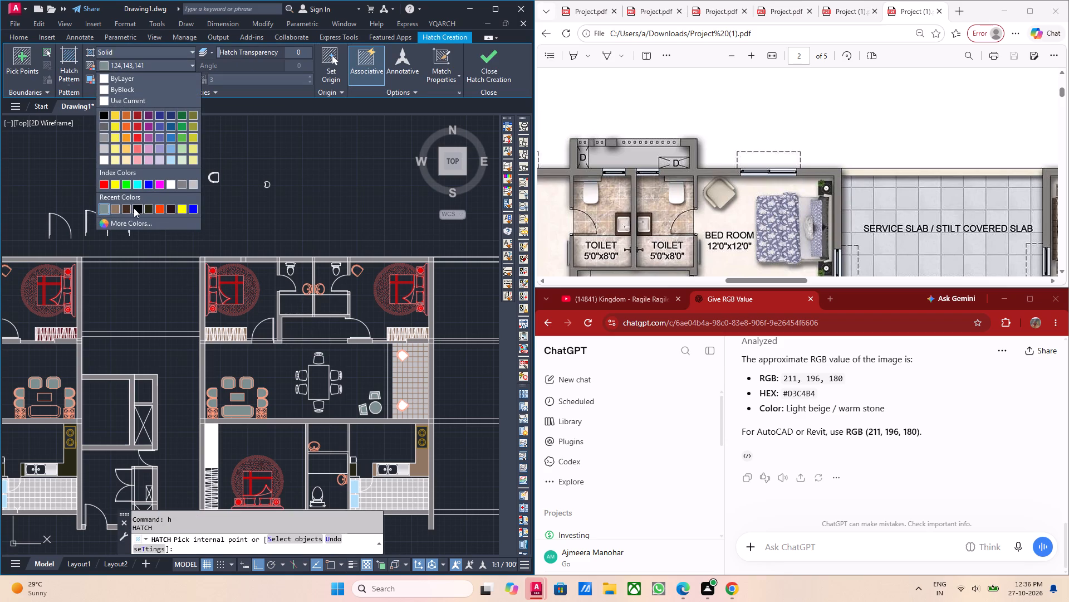
click(131, 67)
click(131, 67)
click(130, 224)
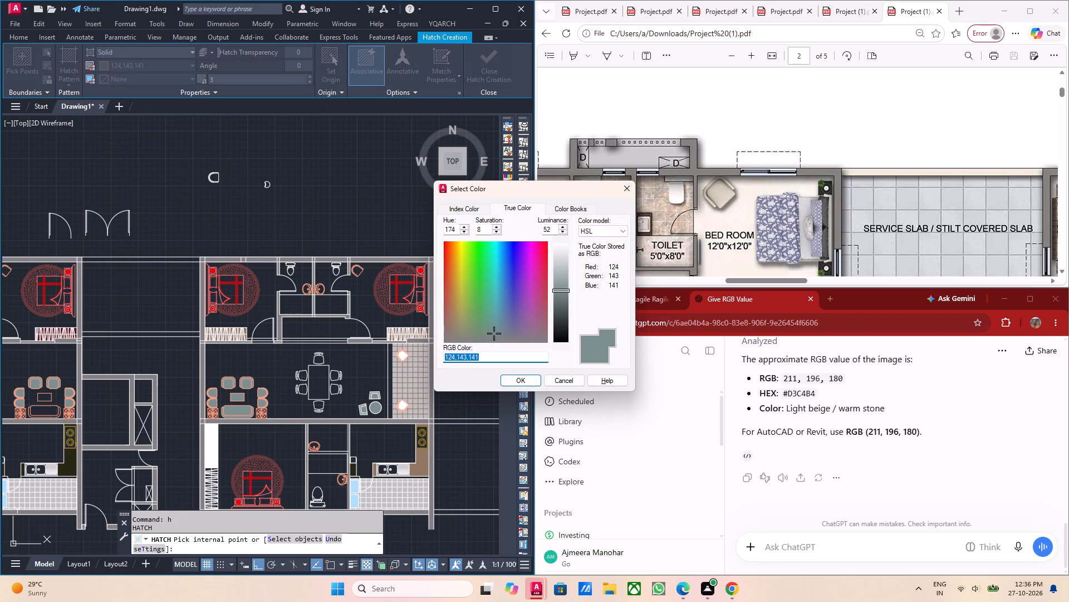
click(487, 357)
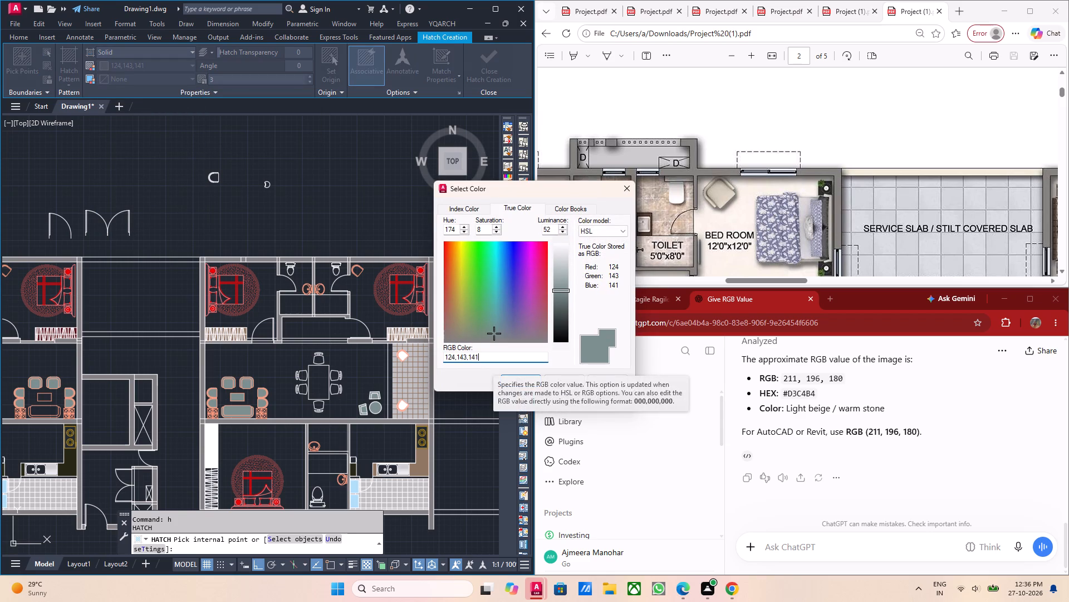
key(BackSpace)
key(BackSpace)
key(BackSpace)
key(BackSpace)
key(BackSpace)
key(BackSpace)
key(BackSpace)
key(BackSpace)
key(BackSpace)
key(BackSpace)
key(BackSpace)
key(BackSpace)
key(BackSpace)
key(BackSpace)
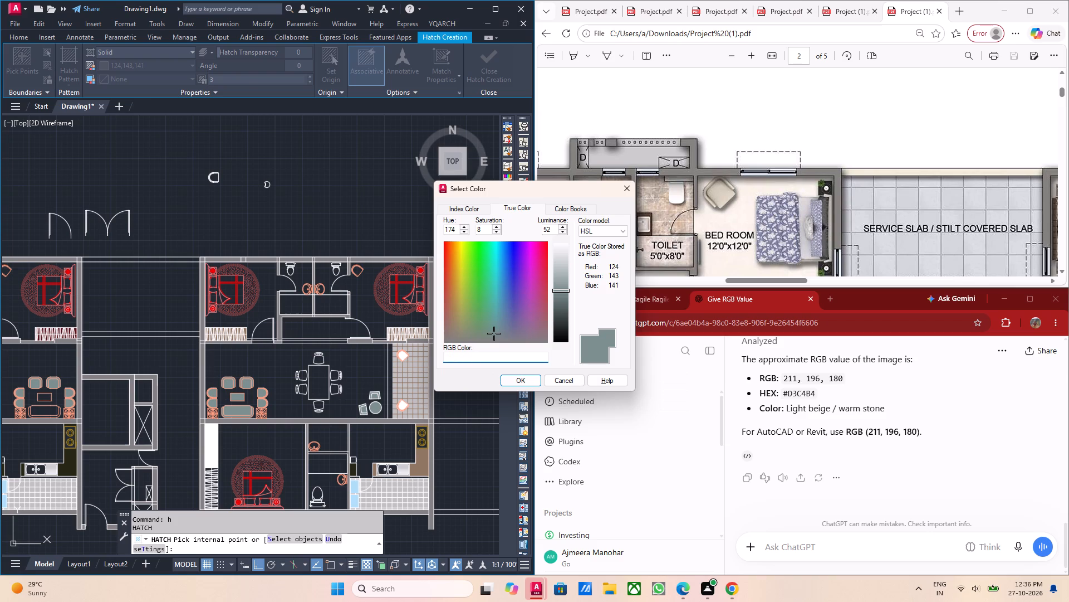
text(211)
key(comma)
text(19)
key(6)
key(period)
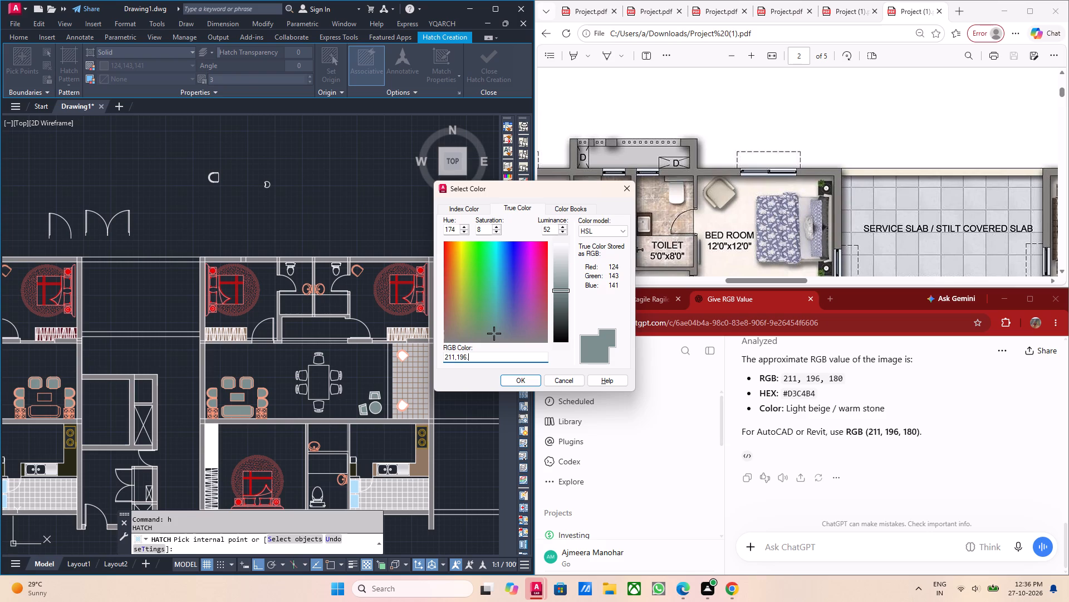
key(BackSpace)
text(,180)
key(Return)
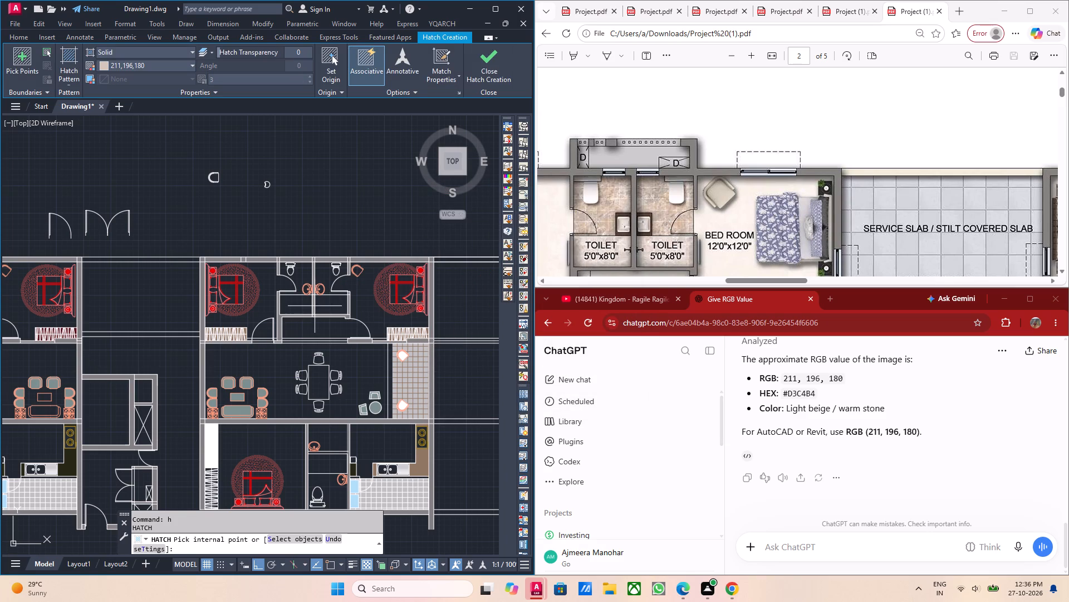
click(110, 64)
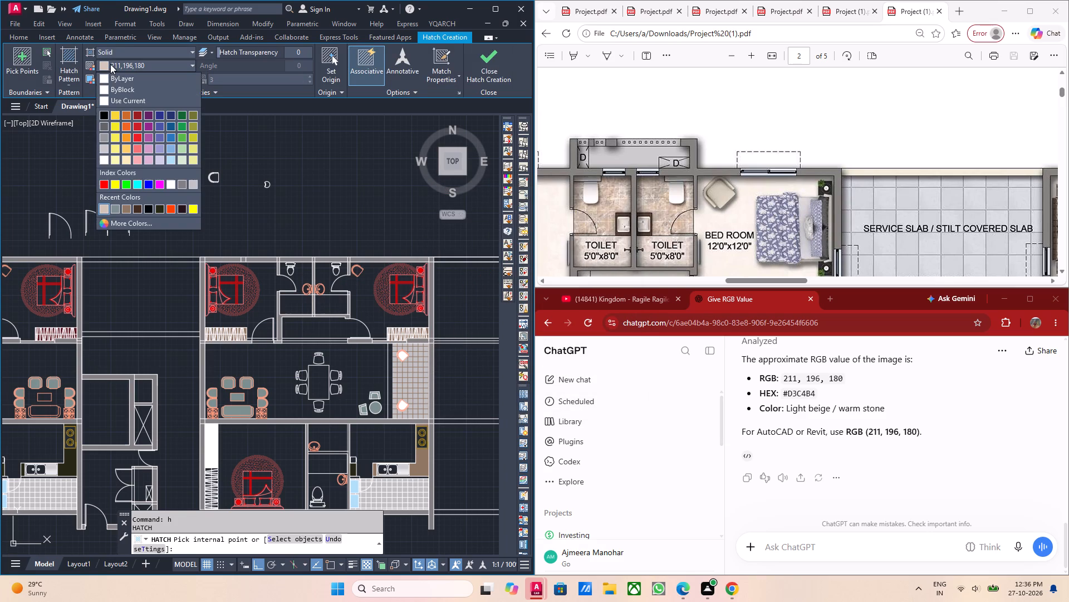
click(110, 64)
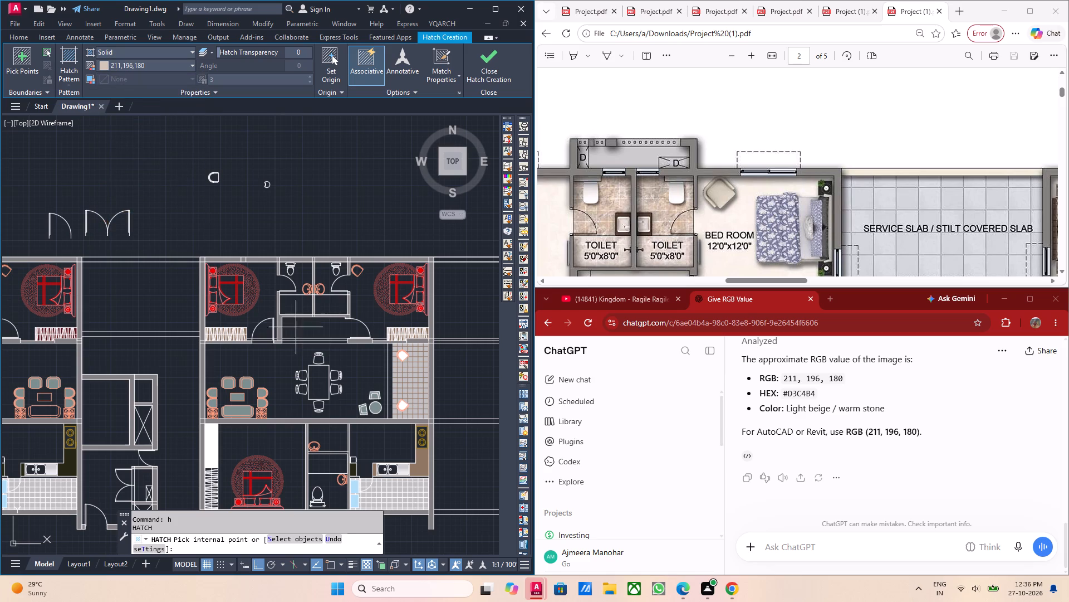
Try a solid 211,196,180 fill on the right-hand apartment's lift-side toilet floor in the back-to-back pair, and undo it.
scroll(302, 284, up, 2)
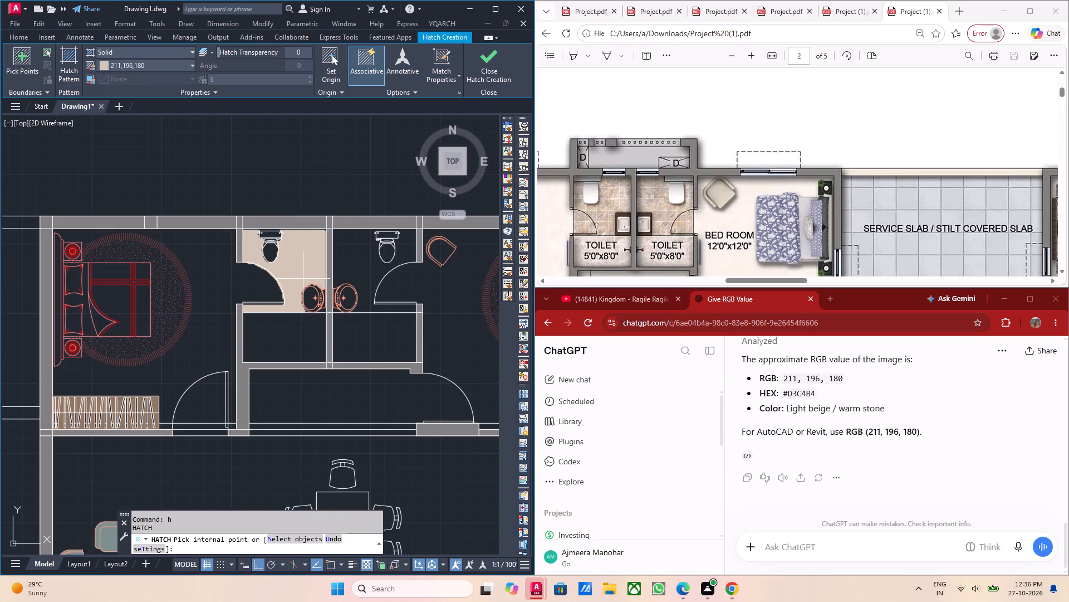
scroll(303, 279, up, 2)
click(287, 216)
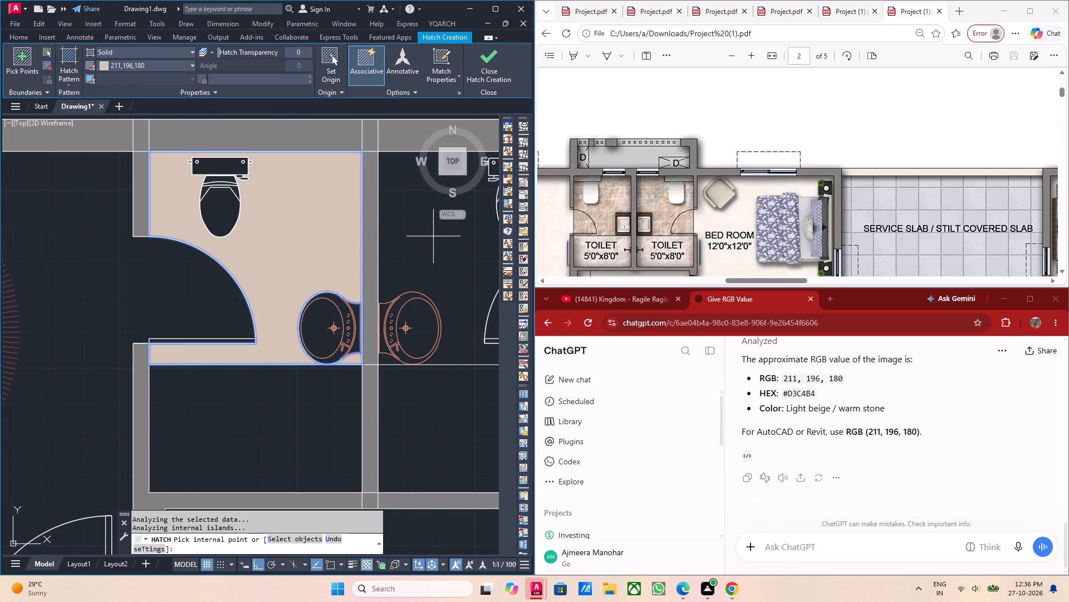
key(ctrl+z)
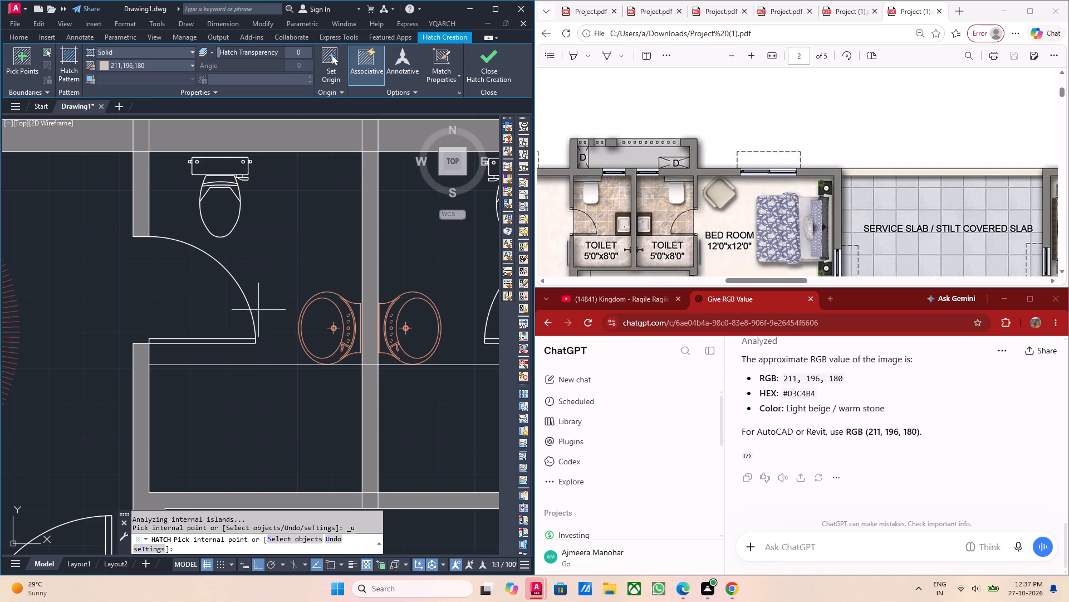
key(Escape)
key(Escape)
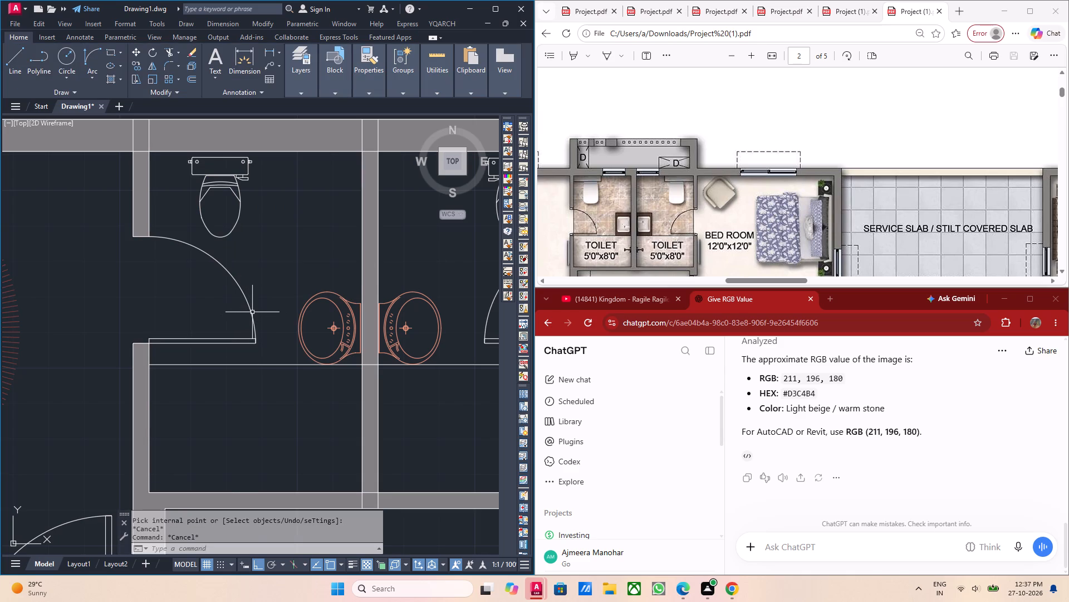
Hide the 2'-6" door block of that lift-side toilet with HIDEOBJECTS.
click(252, 312)
right_click(238, 308)
key(Escape)
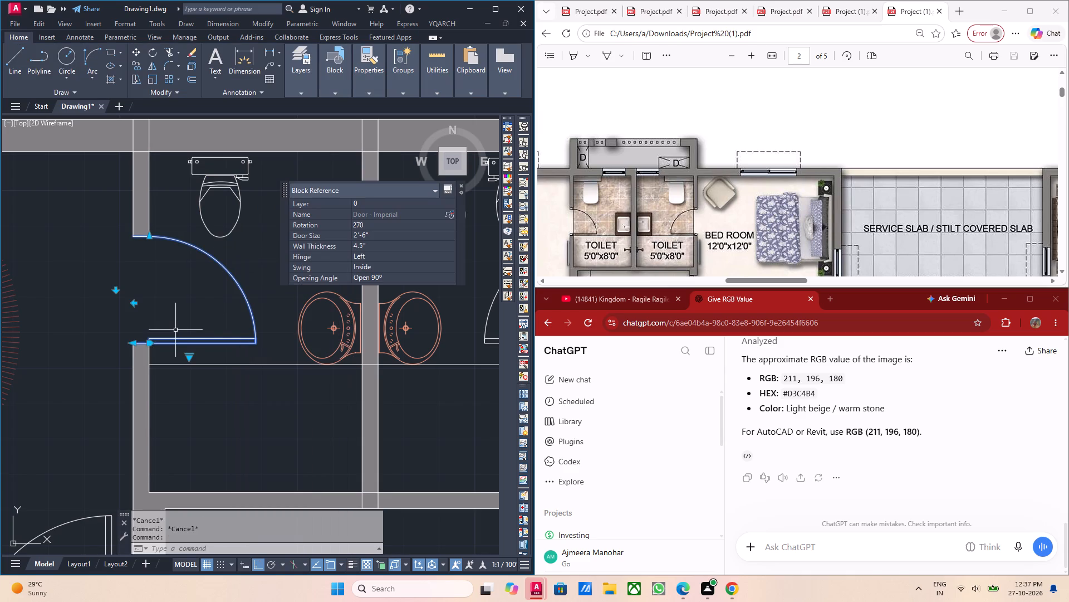
text(hi)
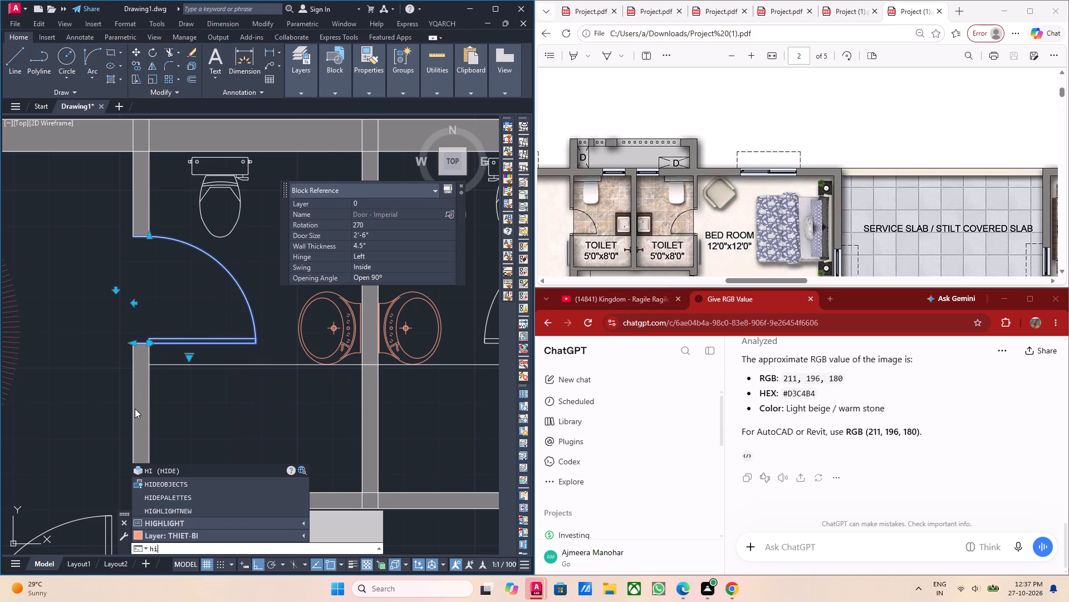
click(172, 483)
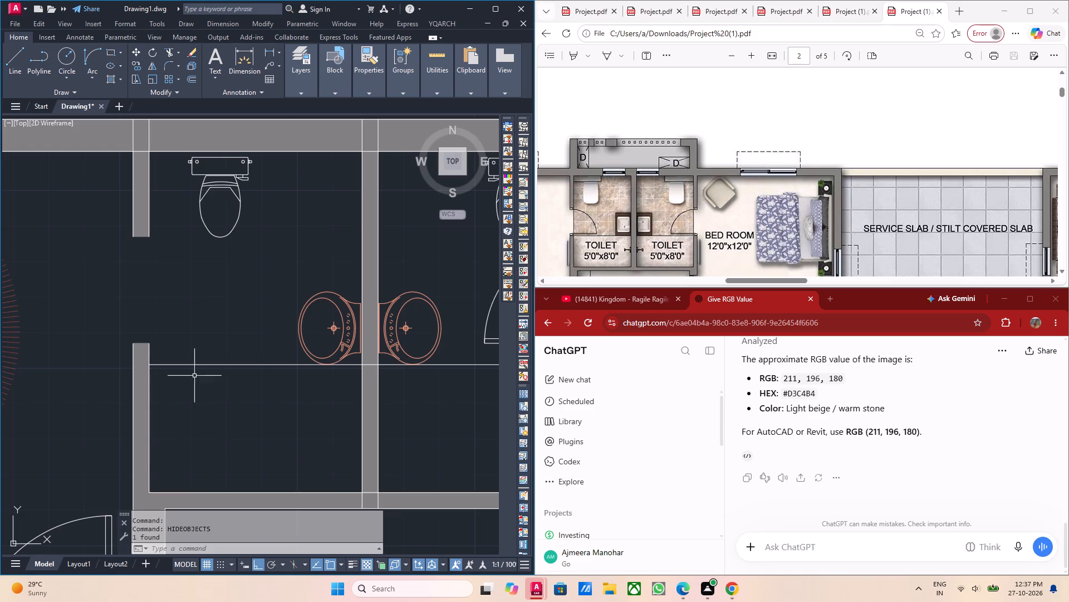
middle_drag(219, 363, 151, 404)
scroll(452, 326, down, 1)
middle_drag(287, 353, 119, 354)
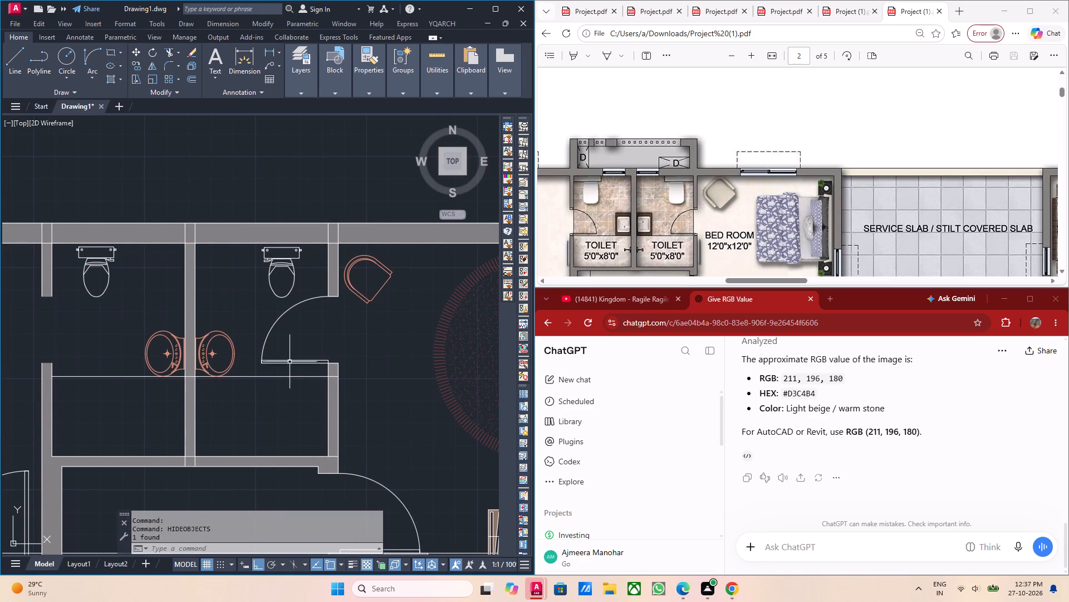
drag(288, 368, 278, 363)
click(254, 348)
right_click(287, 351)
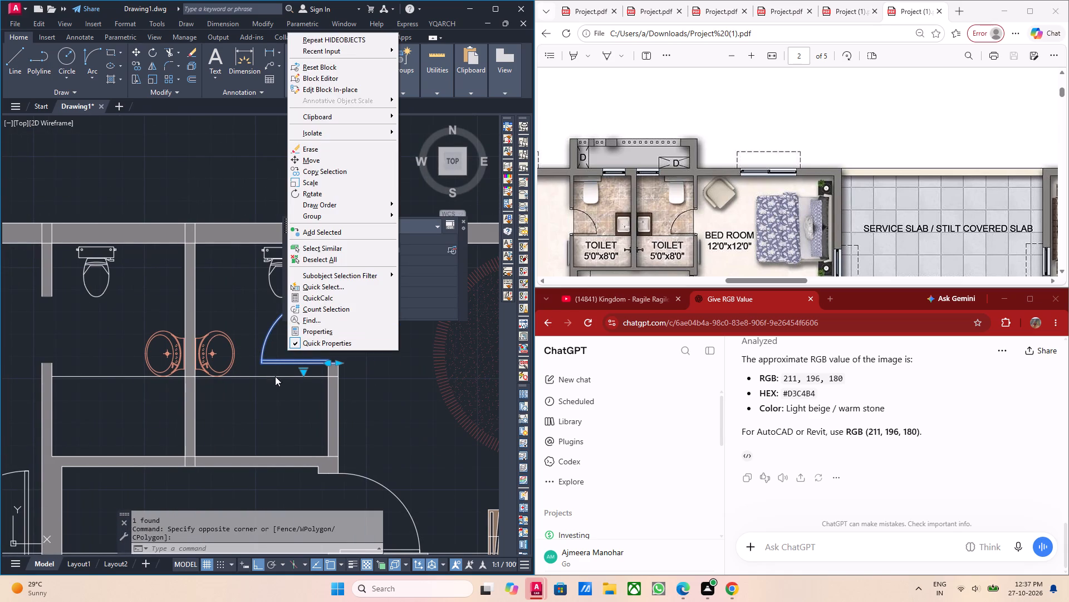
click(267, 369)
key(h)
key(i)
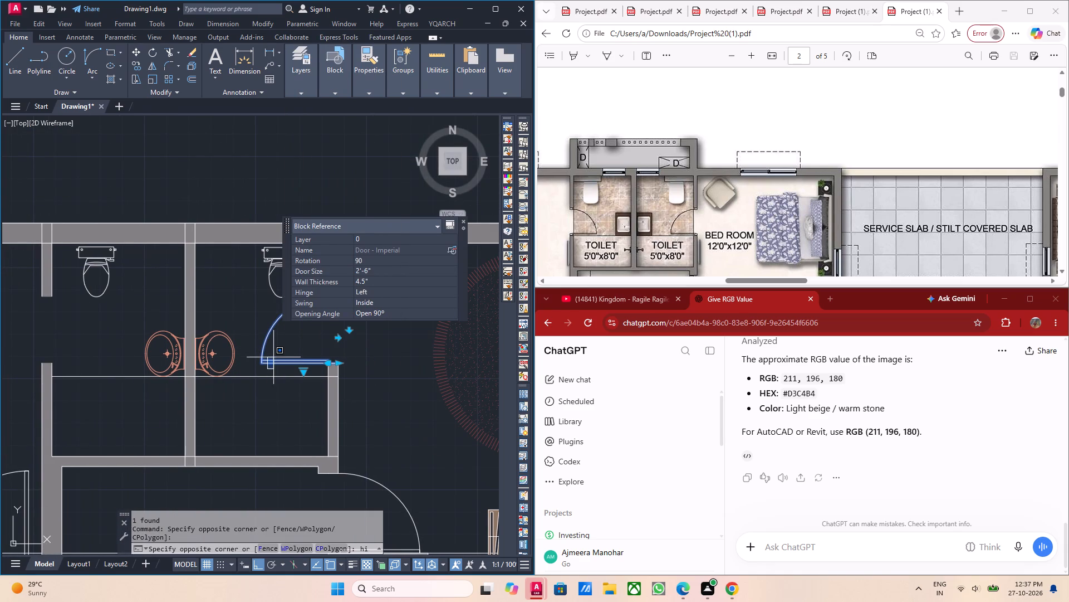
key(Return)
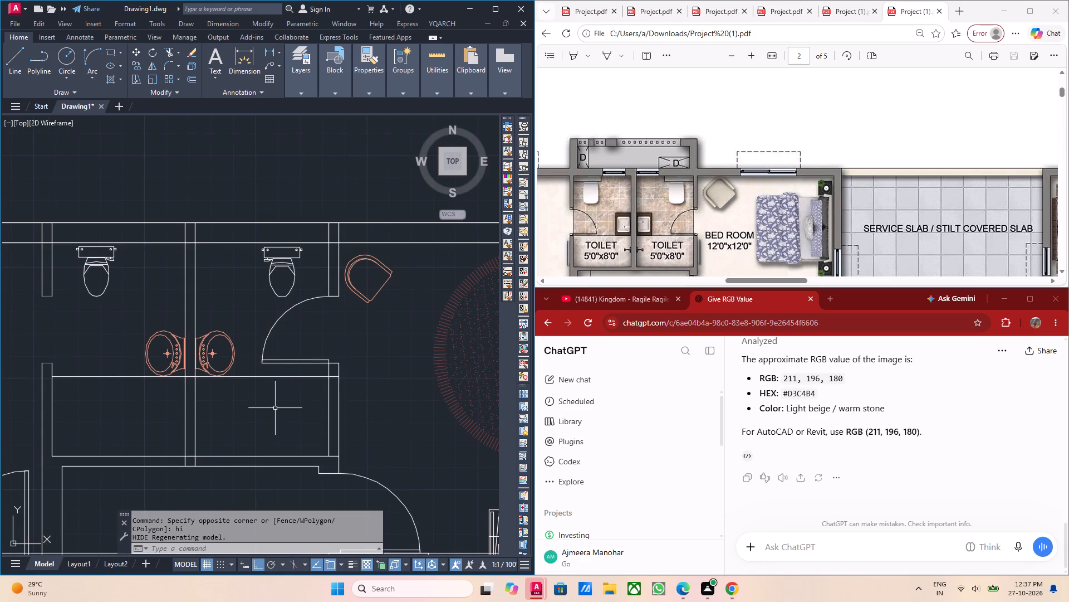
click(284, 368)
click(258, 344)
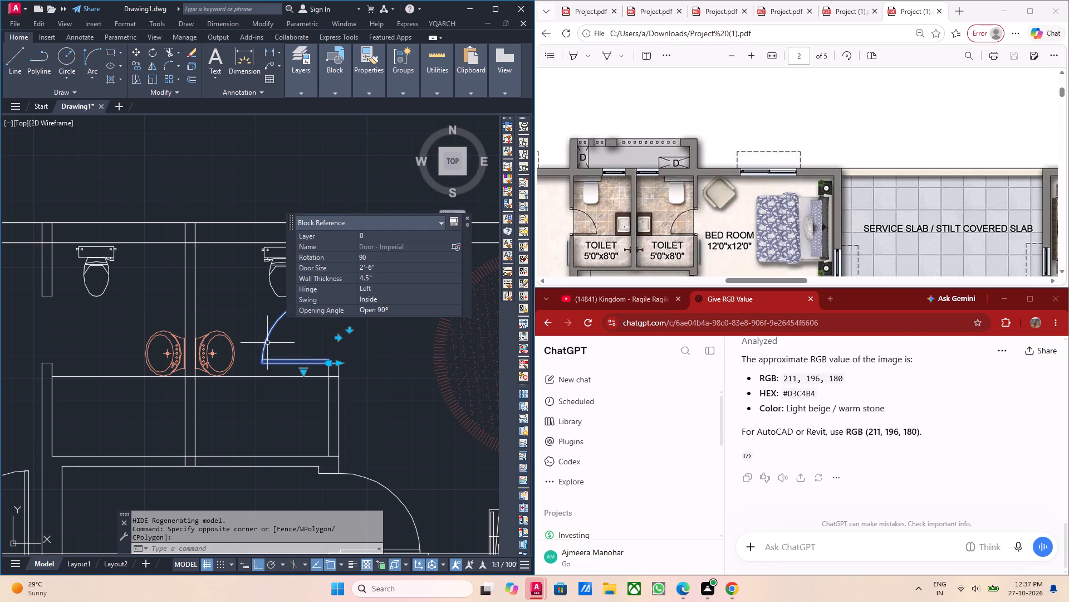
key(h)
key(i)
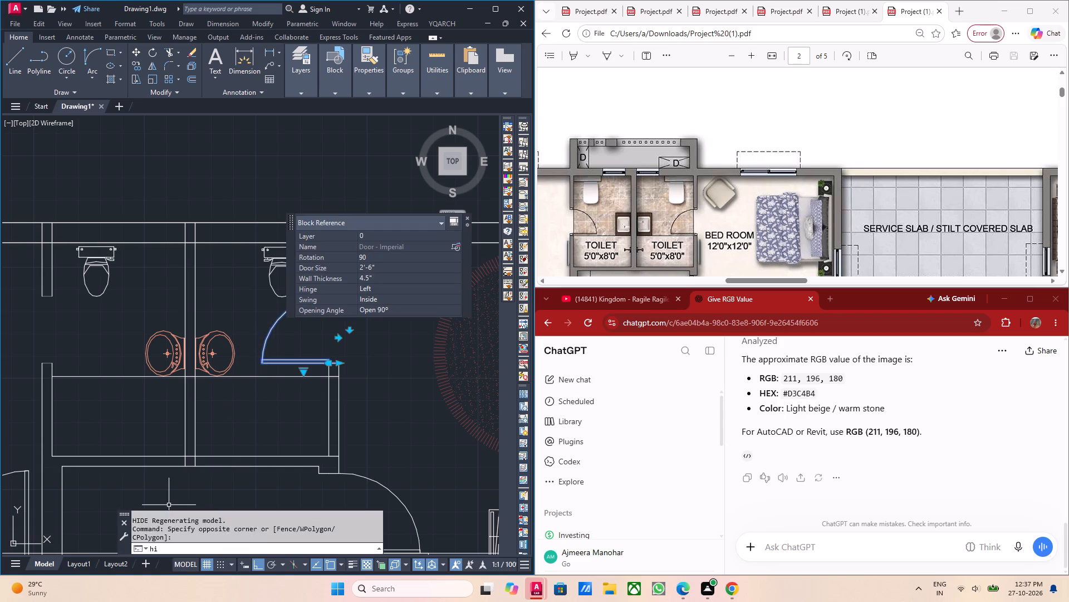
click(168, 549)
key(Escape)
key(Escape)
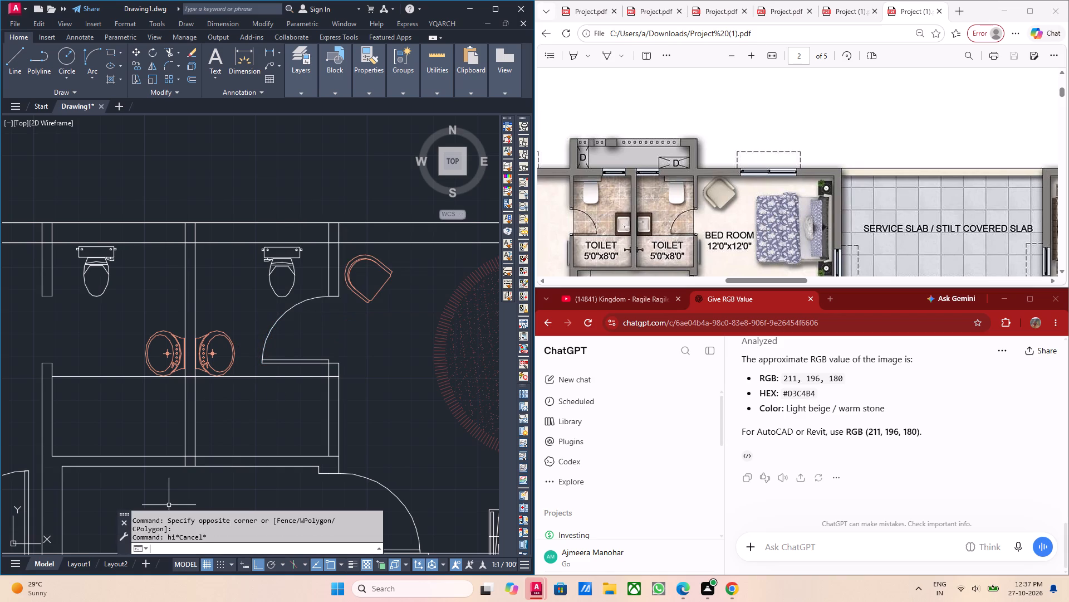
Hide the 2'-6" door block of the toilet beside the armchair with HIDEOBJECTS.
scroll(167, 552, up, 2)
scroll(173, 547, down, 2)
click(166, 547)
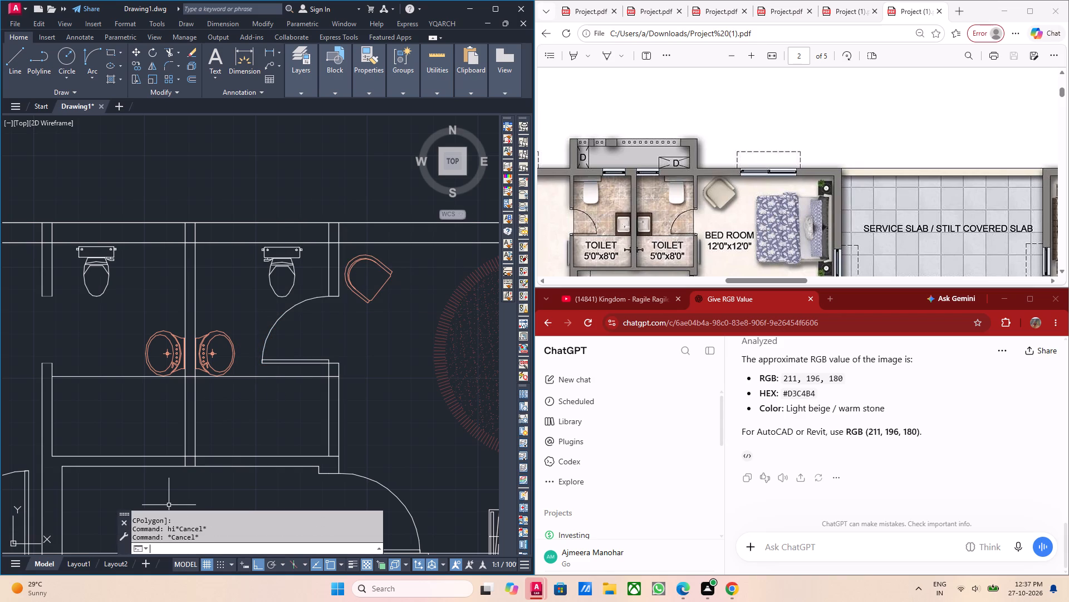
key(h)
key(i)
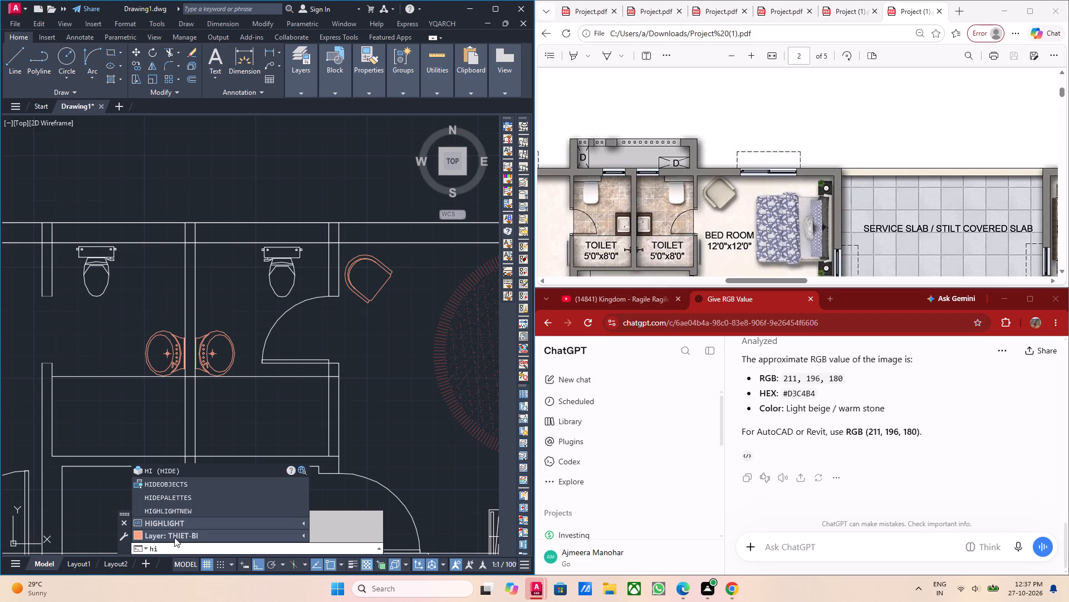
click(173, 486)
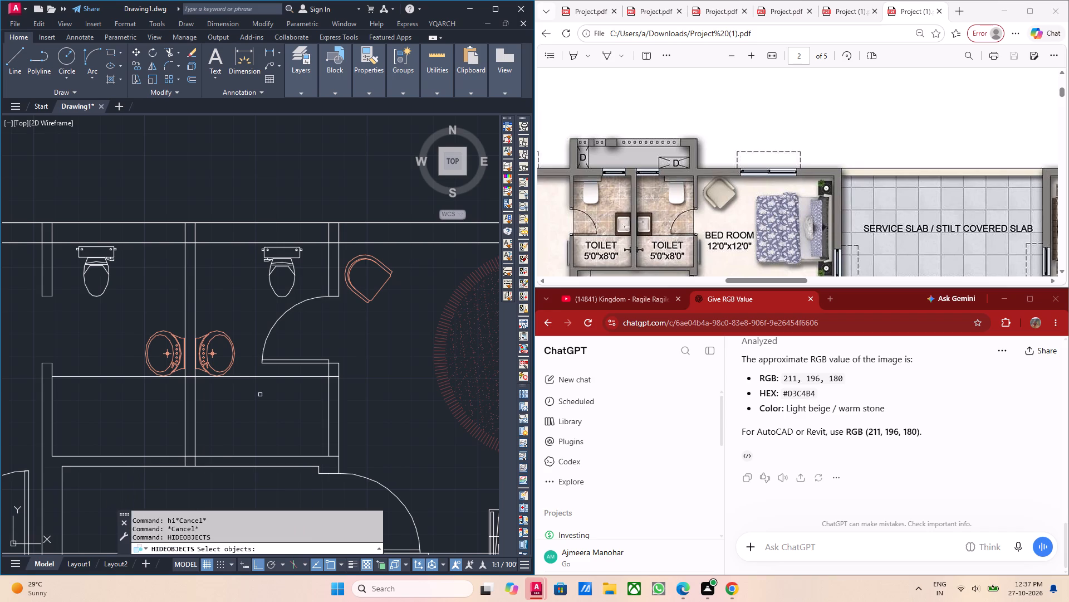
click(280, 358)
key(Return)
Draw a line along the inner wall face to close the door opening of the toilet beside the armchair.
scroll(307, 351, up, 2)
middle_drag(330, 356, 322, 360)
key(l)
key(Return)
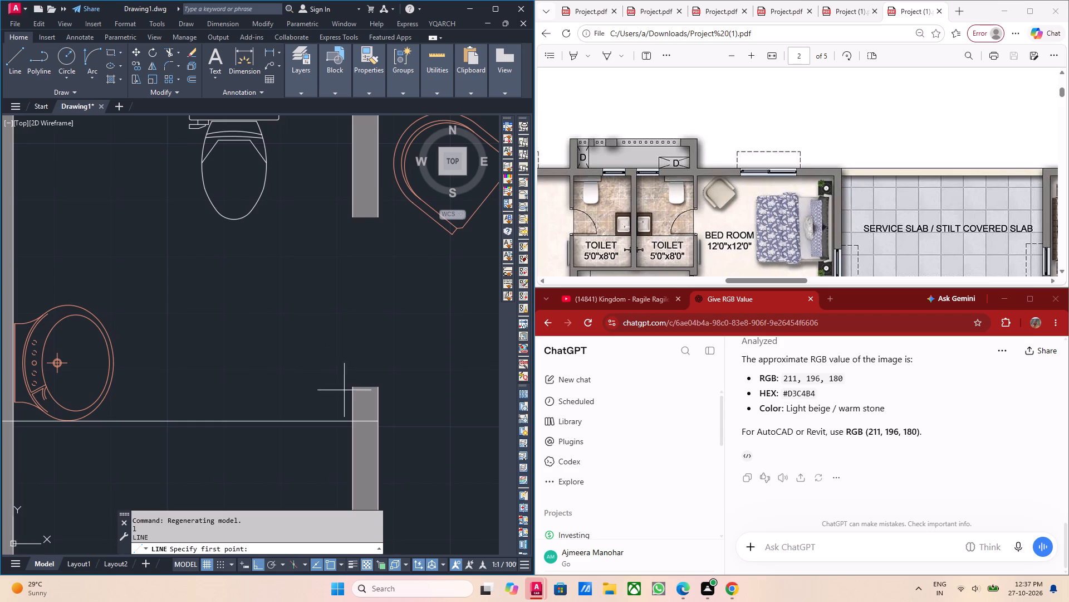
click(353, 386)
click(355, 213)
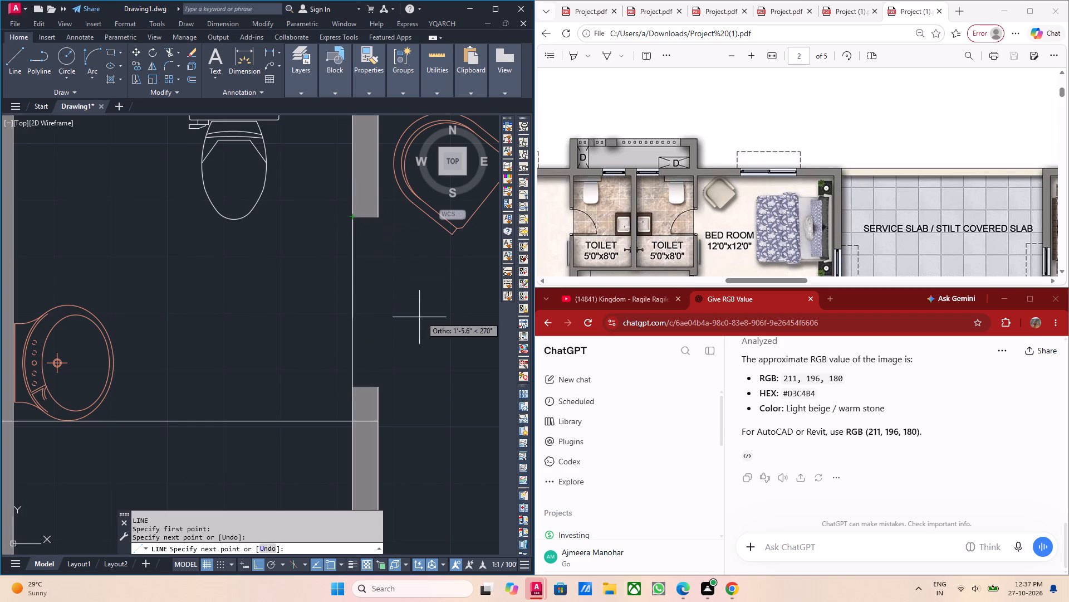
key(Escape)
Draw a line along the inner wall face to close the door opening of the adjoining lift-side toilet.
scroll(387, 331, down, 3)
middle_drag(281, 342, 389, 346)
scroll(306, 354, up, 3)
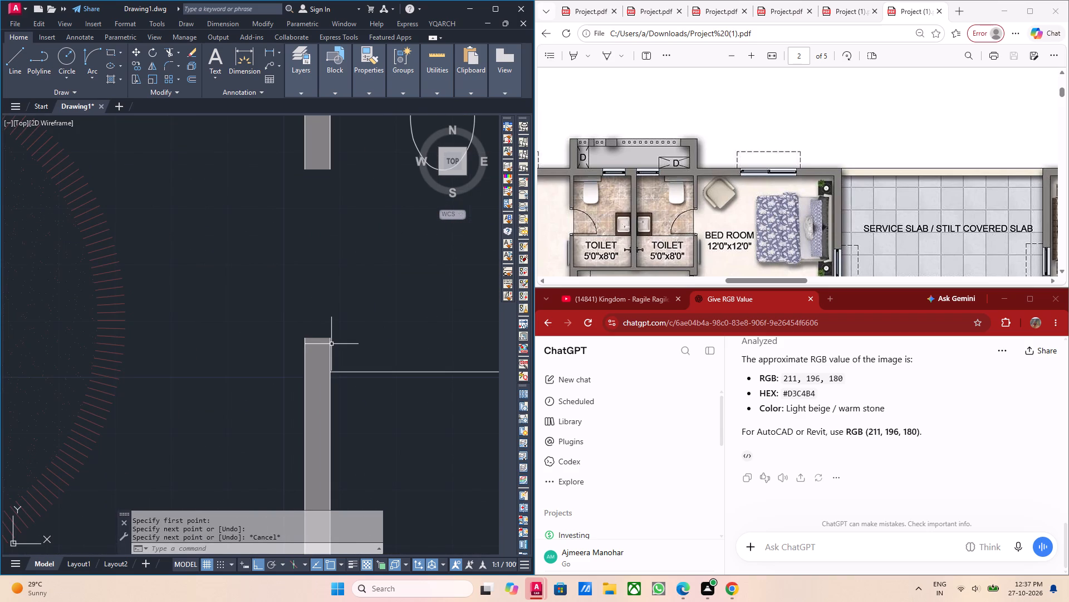
key(l)
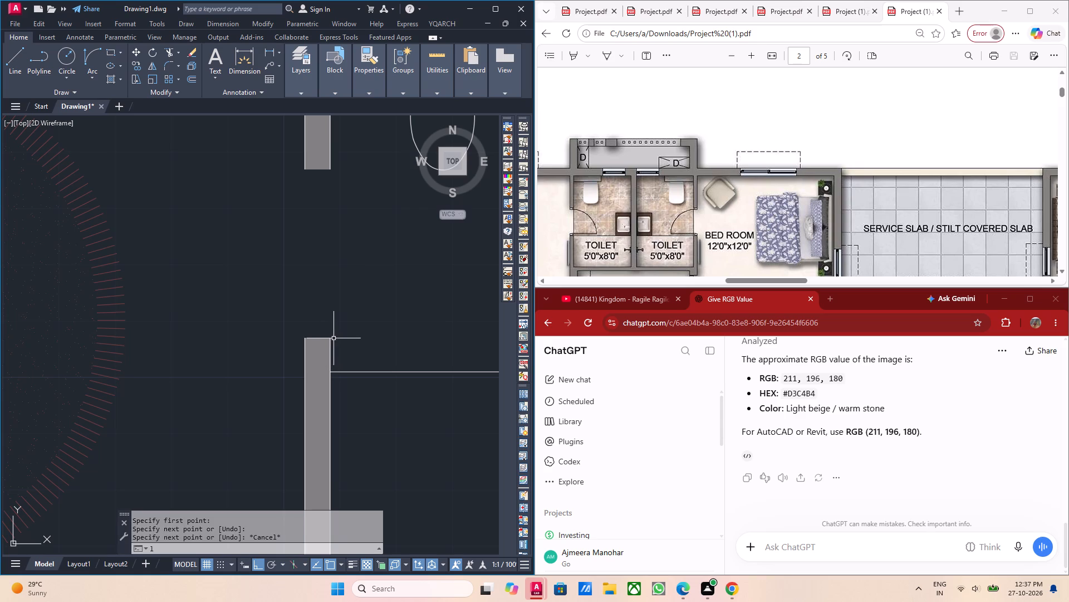
key(space)
click(334, 339)
click(331, 166)
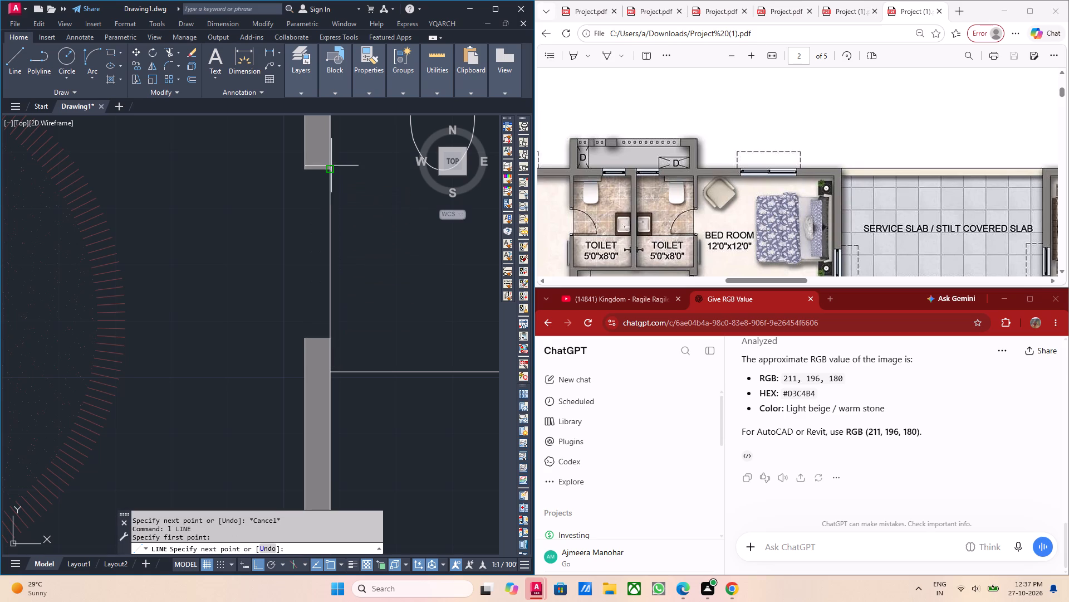
key(Escape)
Fill the WC and washbasin floor areas of both adjoining toilets with a solid 211,196,180 hatch.
scroll(366, 279, down, 3)
middle_drag(376, 285, 296, 317)
middle_drag(315, 326, 306, 328)
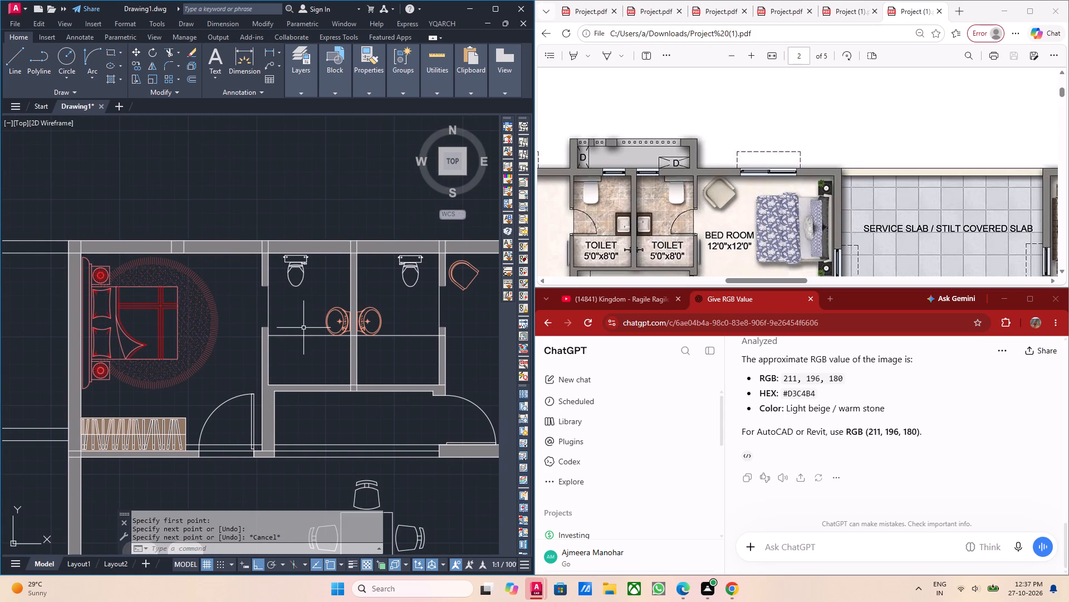
key(h)
key(Return)
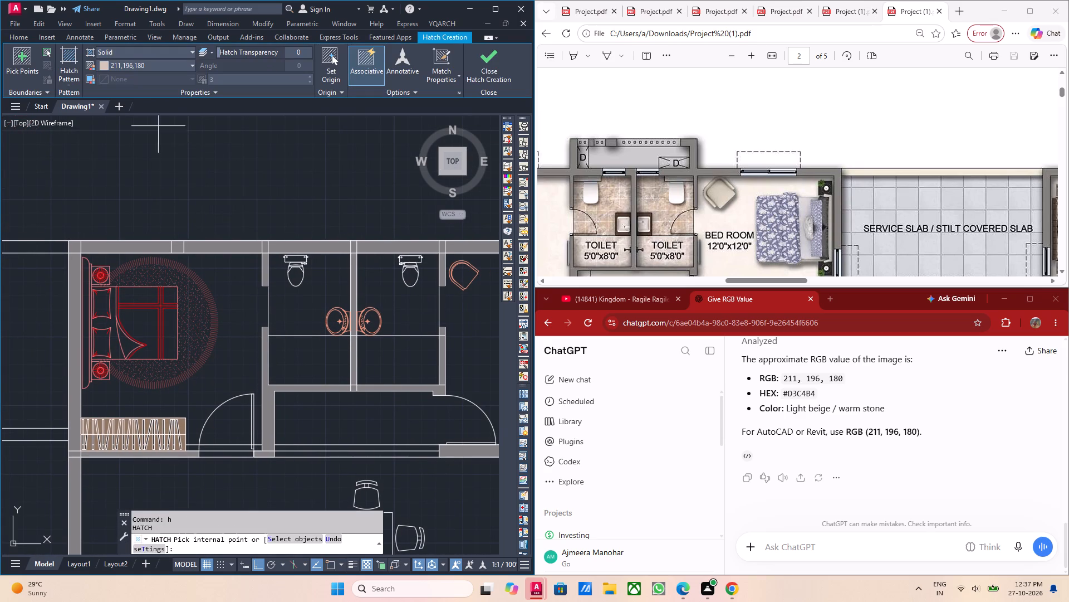
scroll(312, 300, down, 1)
click(308, 302)
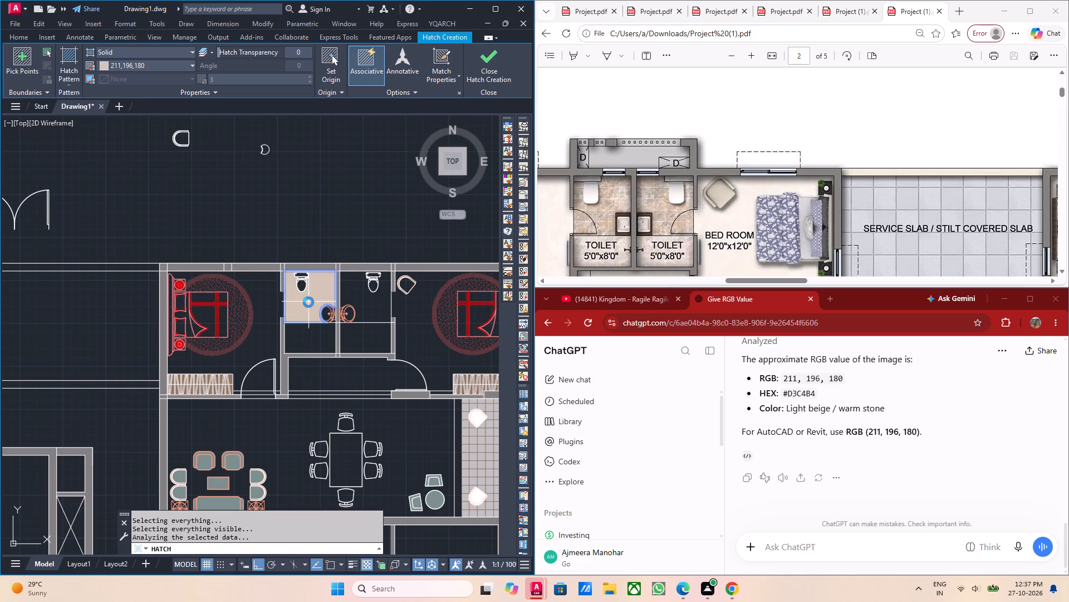
click(362, 300)
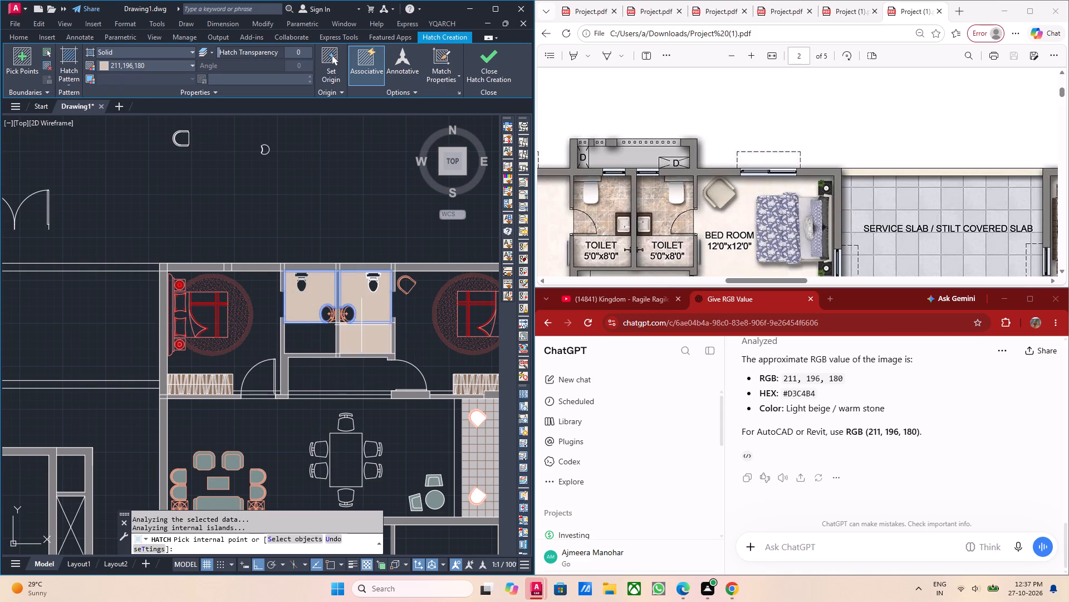
Add the small unfilled floor corner below the armchair-side toilet's washbasin to the solid 211,196,180 hatch.
scroll(336, 314, up, 4)
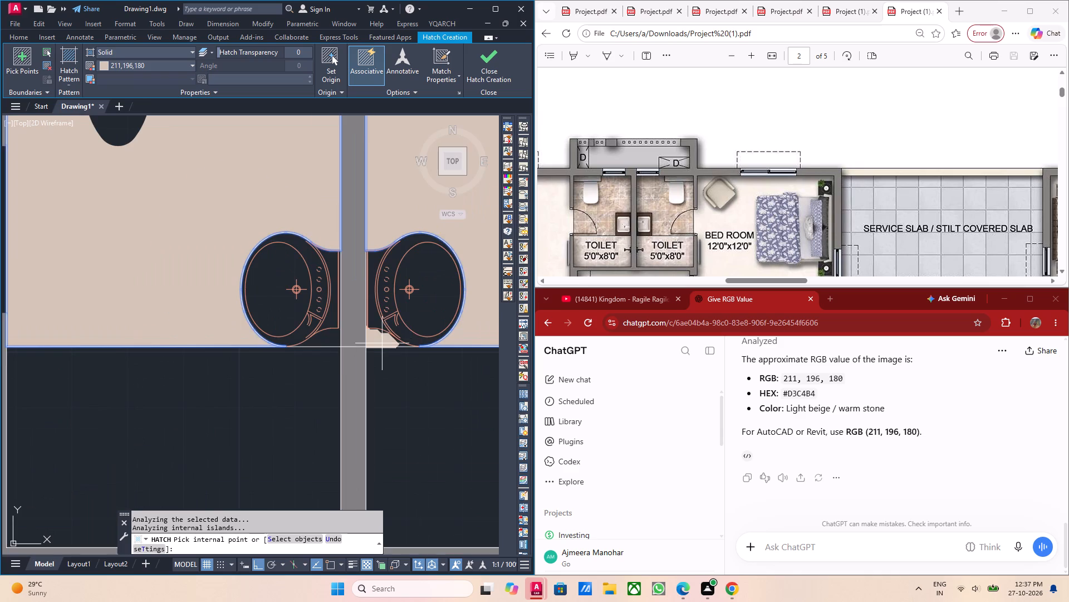
scroll(382, 343, up, 2)
click(382, 343)
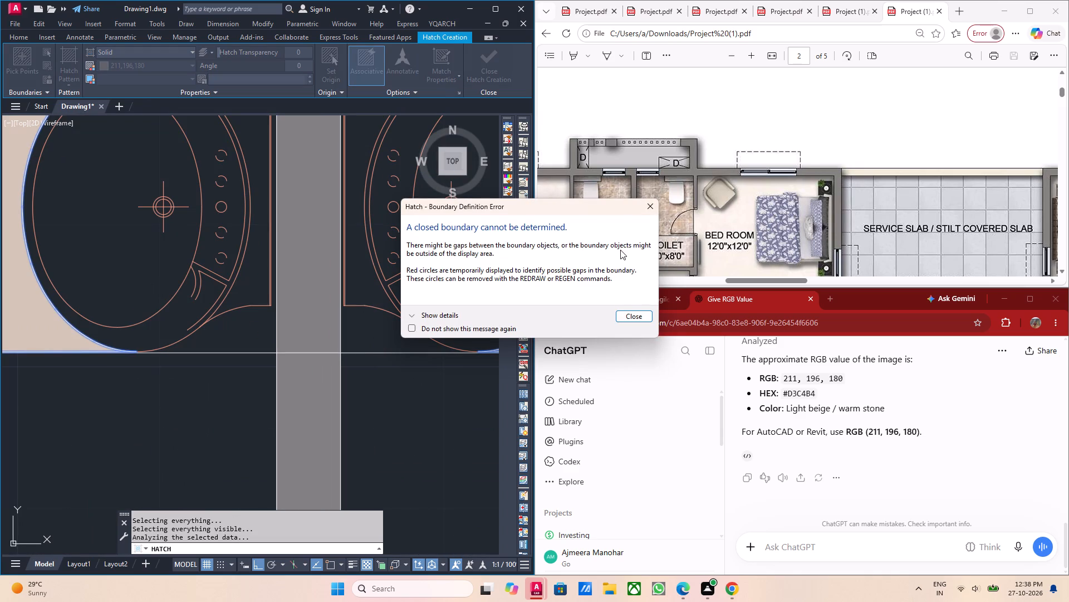
click(648, 208)
scroll(385, 378, down, 2)
middle_drag(394, 394, 390, 426)
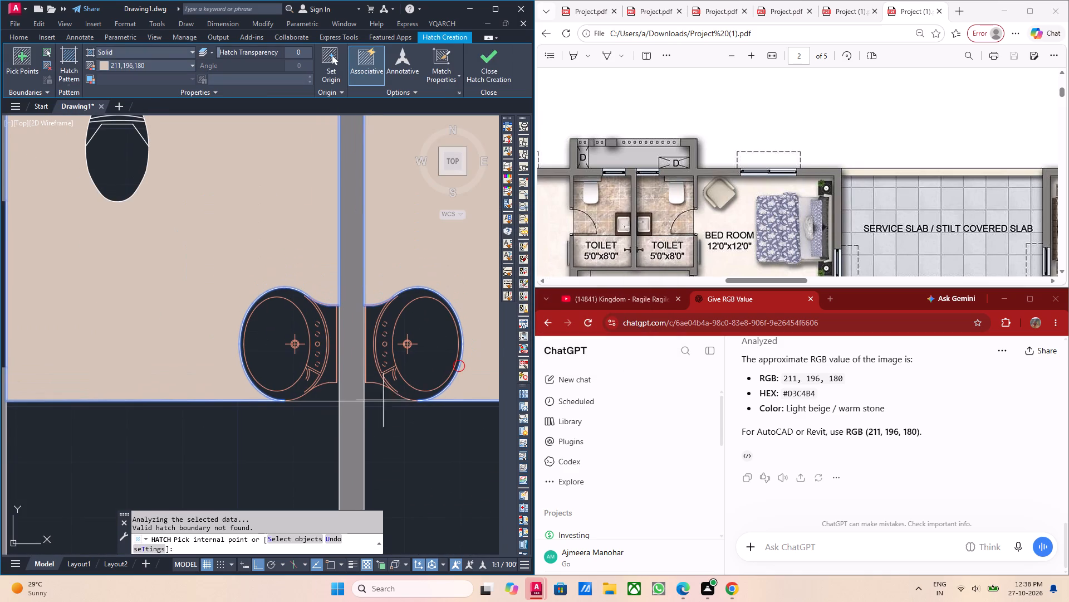
click(374, 395)
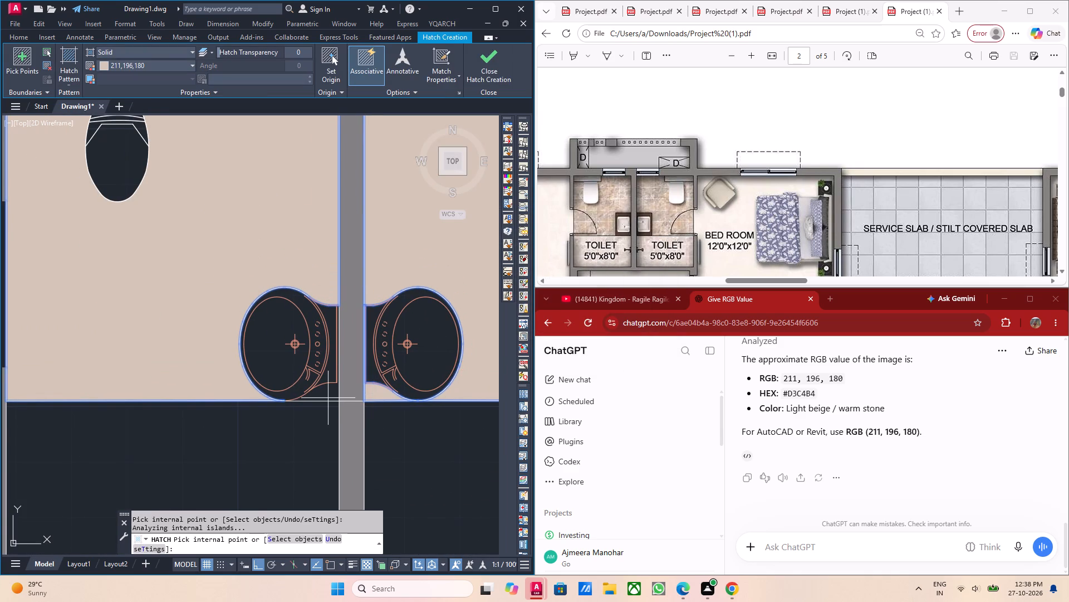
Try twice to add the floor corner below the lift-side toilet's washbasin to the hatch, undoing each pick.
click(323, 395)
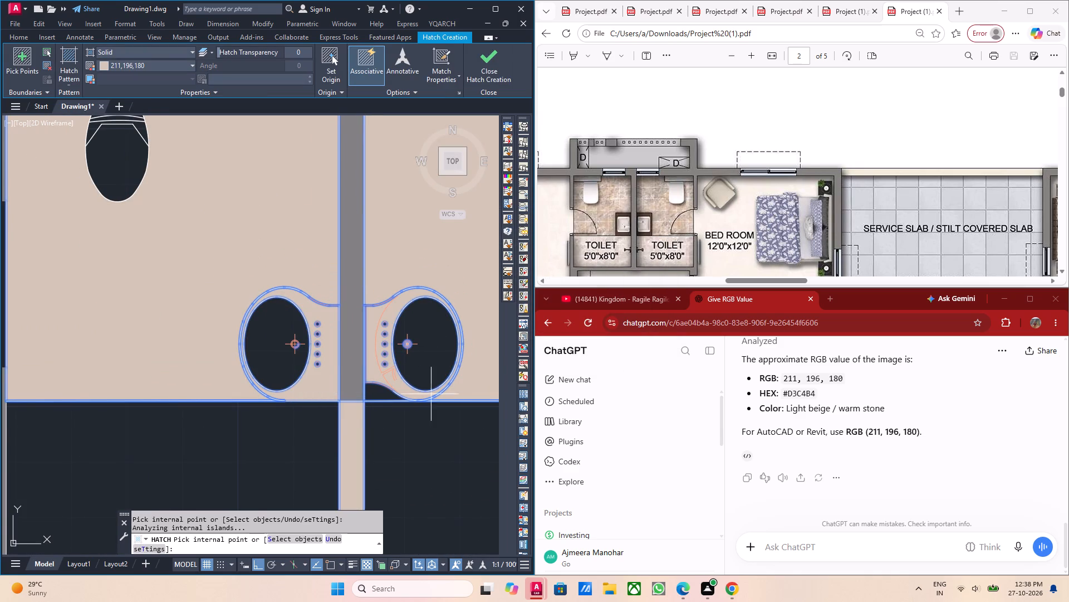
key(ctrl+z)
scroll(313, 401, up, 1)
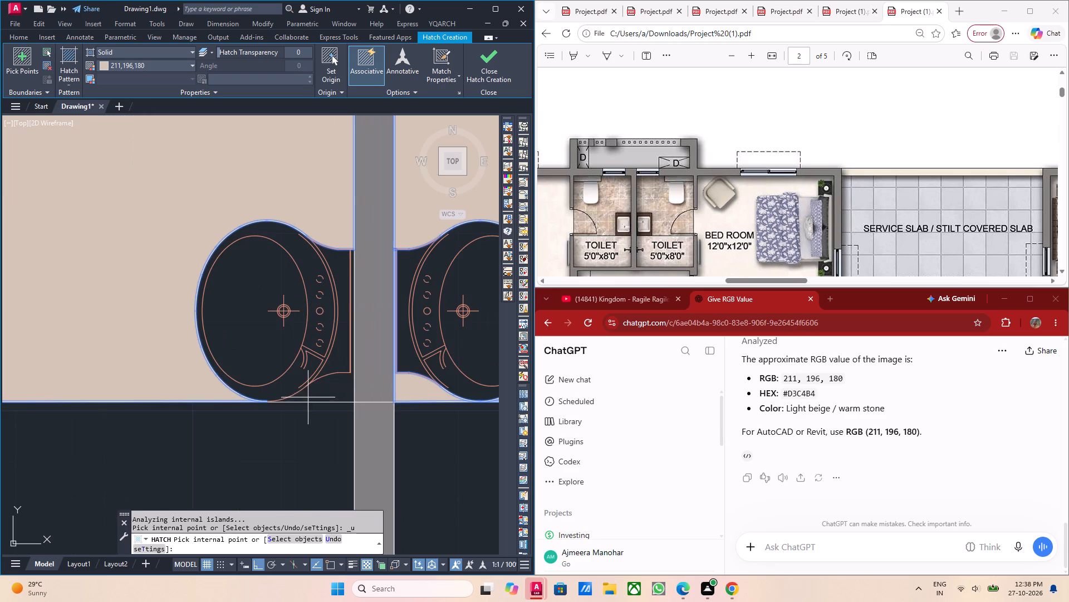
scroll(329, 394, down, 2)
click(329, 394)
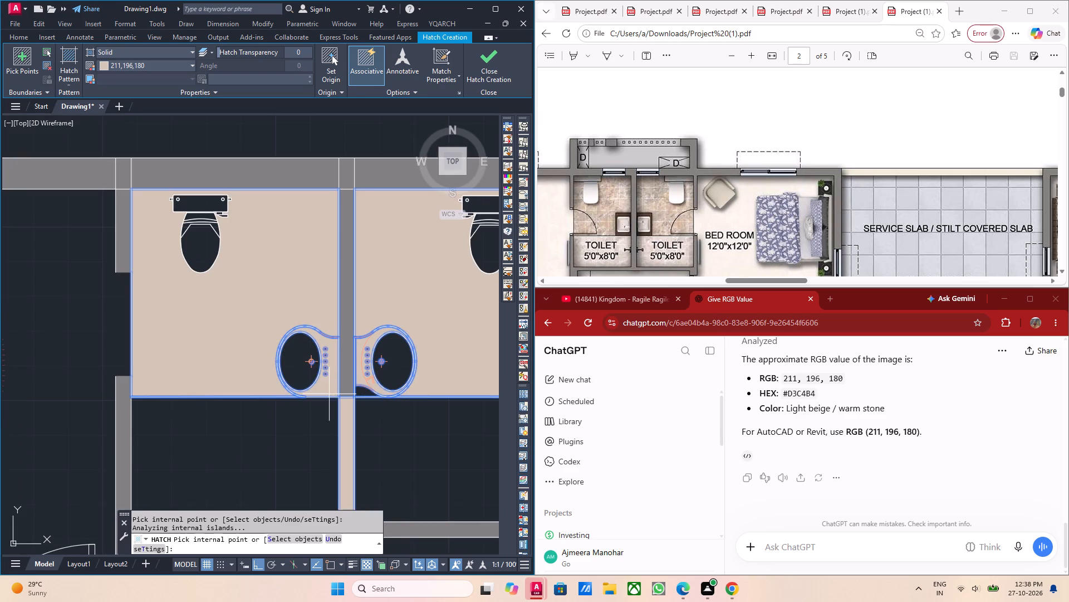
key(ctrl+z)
Add the floor corner below the lift-side toilet's washbasin to the 211,196,180 hatch and finish the hatch.
scroll(332, 396, up, 3)
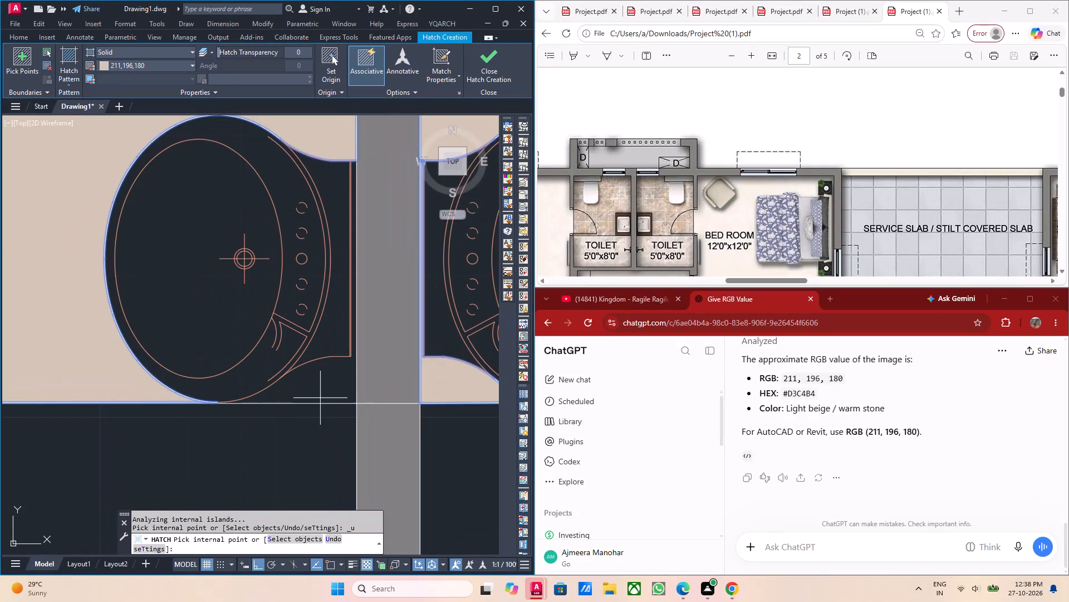
scroll(278, 397, up, 2)
click(276, 397)
scroll(287, 399, down, 3)
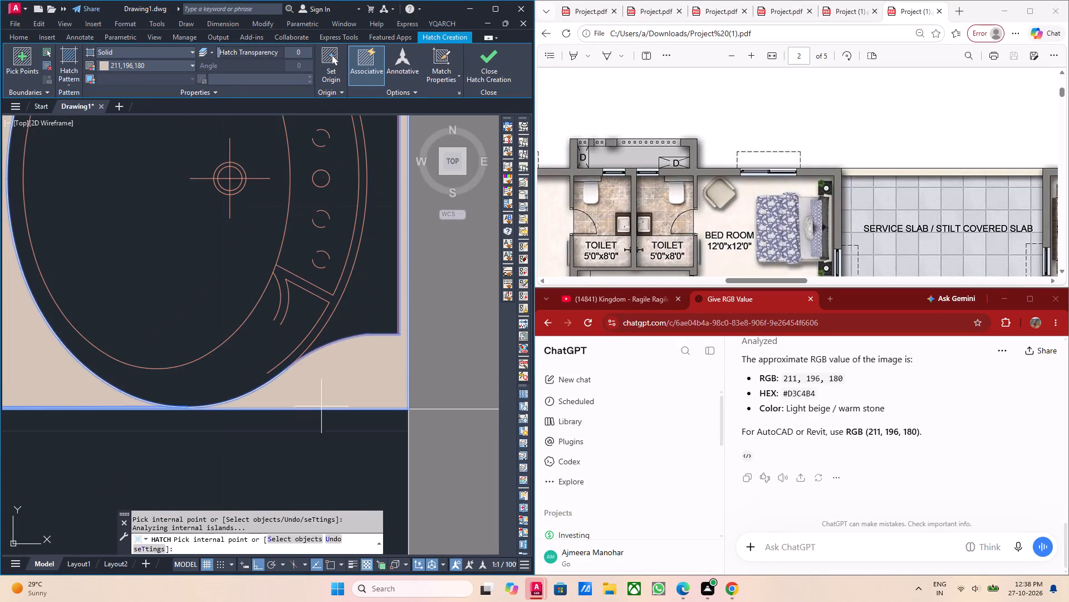
scroll(325, 418, down, 3)
key(Escape)
Change the solid floor hatch in the two adjoining toilets' WC and washbasin areas to the NET pattern.
scroll(325, 420, down, 3)
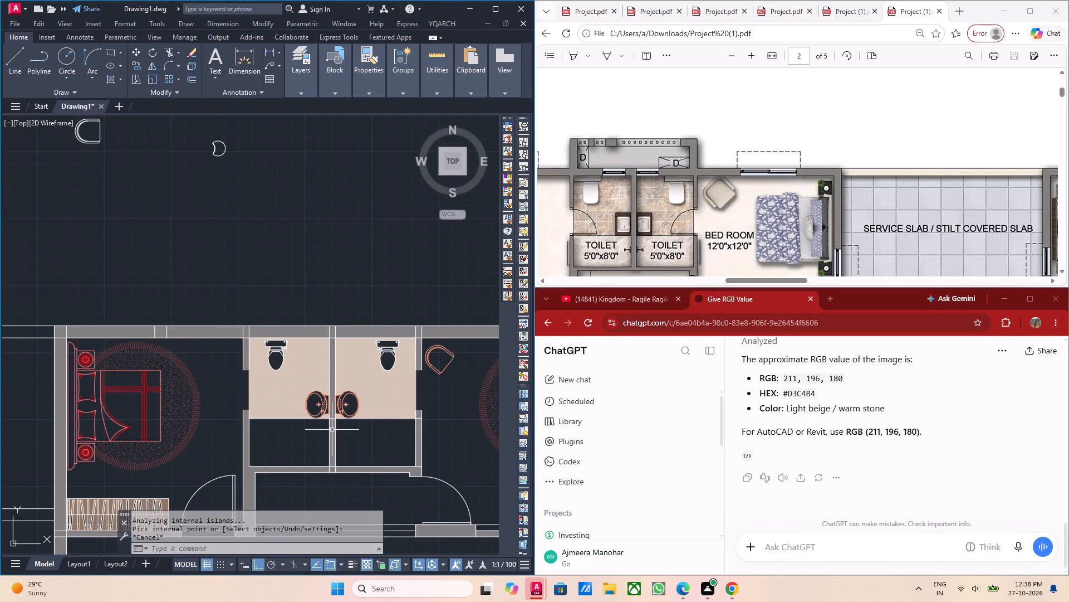
middle_drag(332, 430, 313, 435)
middle_drag(325, 429, 308, 429)
middle_drag(342, 420, 322, 427)
scroll(327, 424, up, 2)
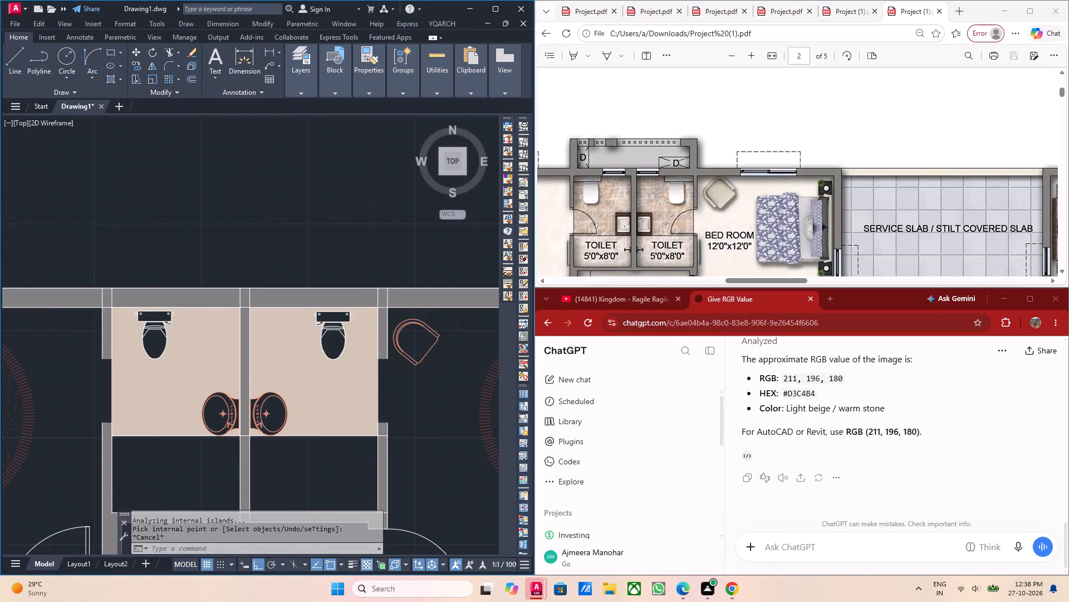
scroll(347, 435, down, 2)
key(Escape)
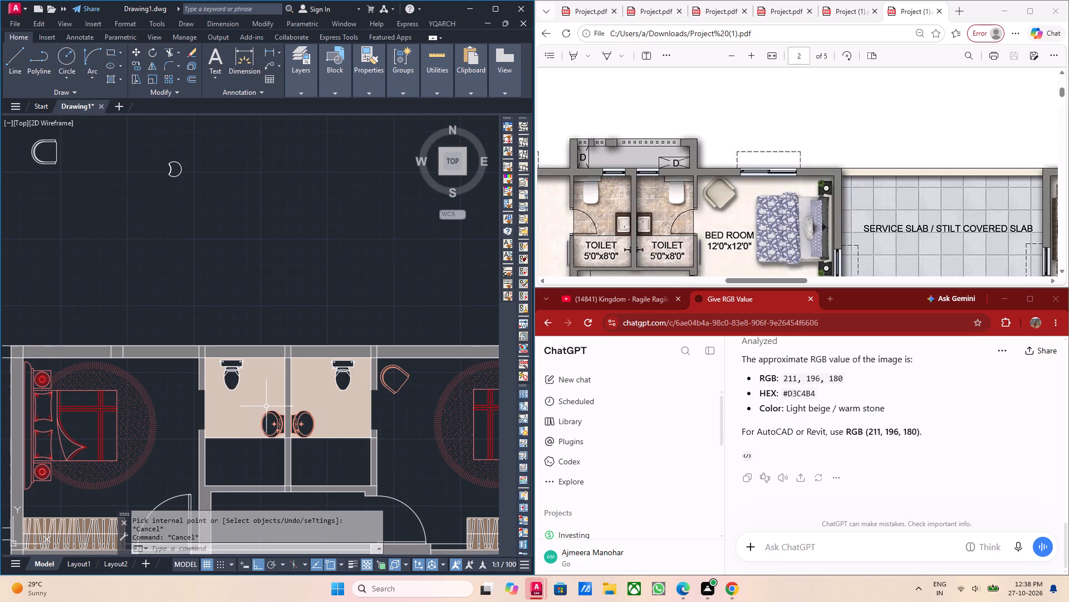
click(259, 396)
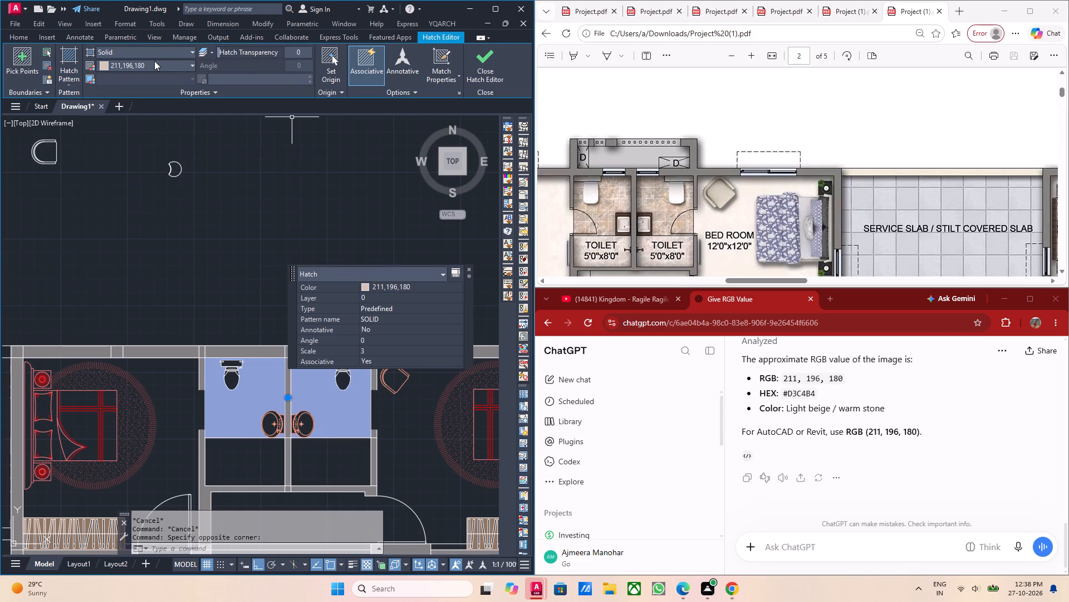
click(143, 50)
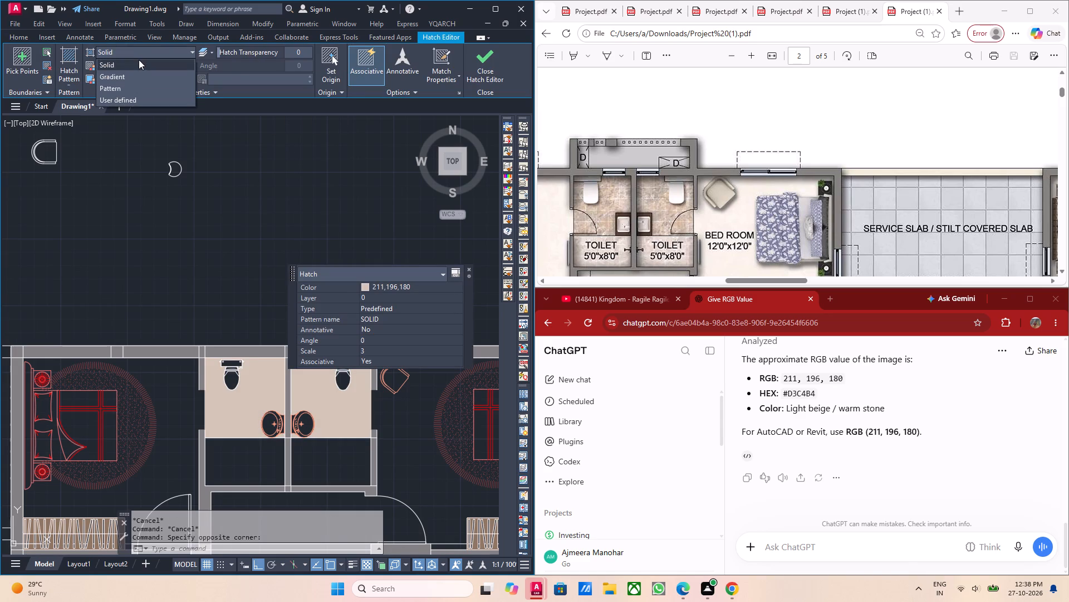
click(139, 60)
triple_click(122, 80)
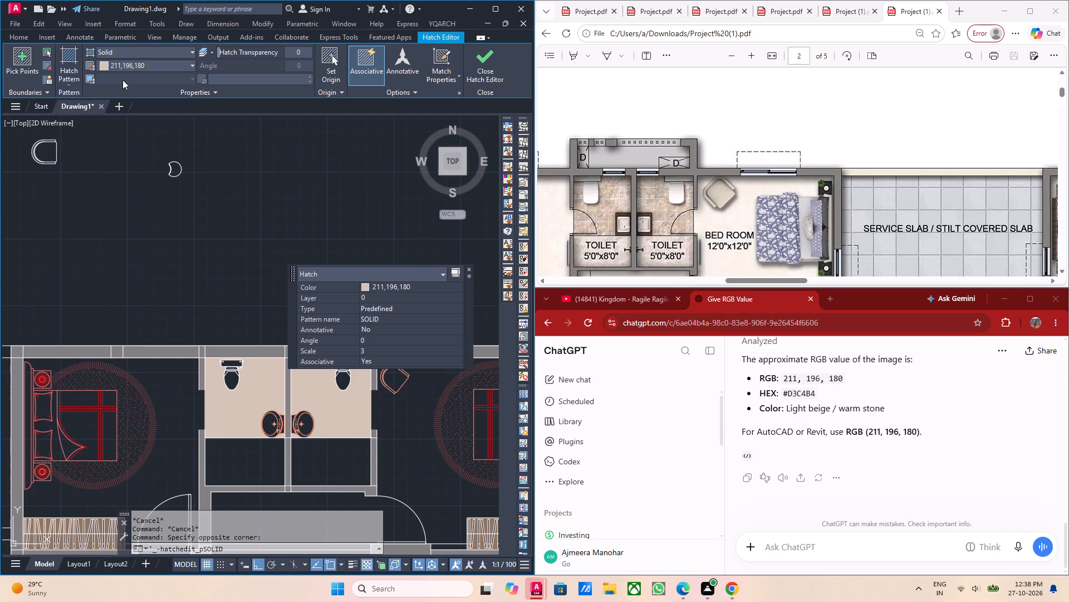
click(128, 54)
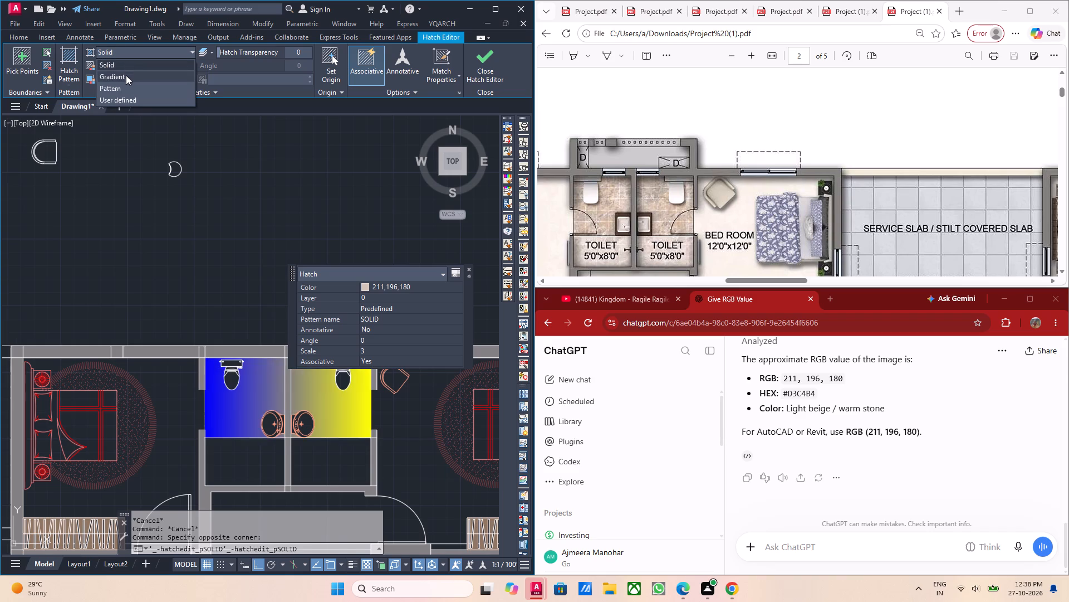
click(126, 90)
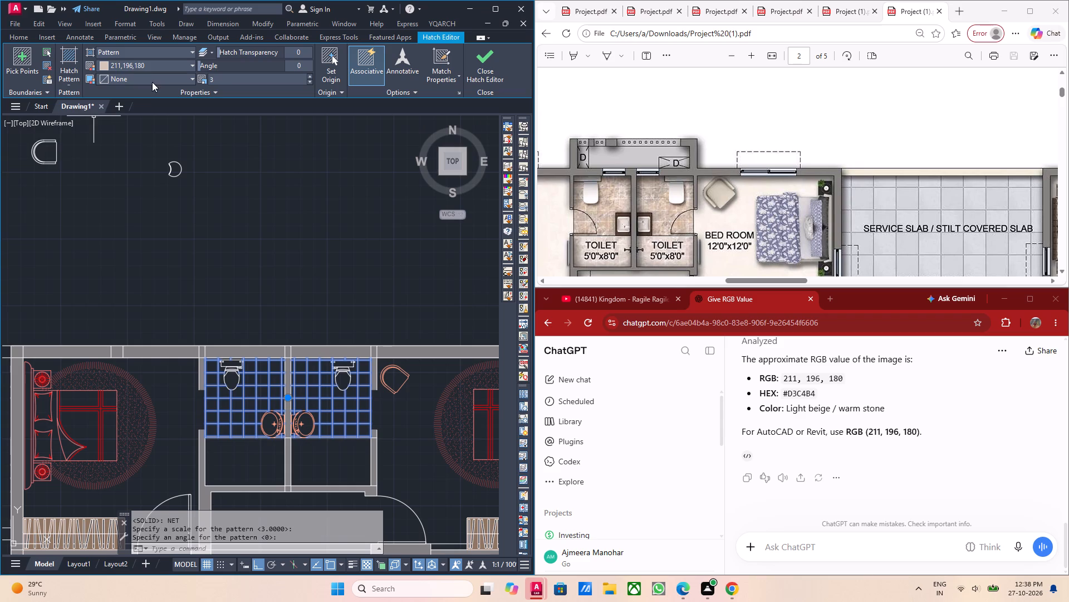
Set the toilet floor hatch's line colour to 255,255,255 and its background colour to 211,196,180.
click(108, 62)
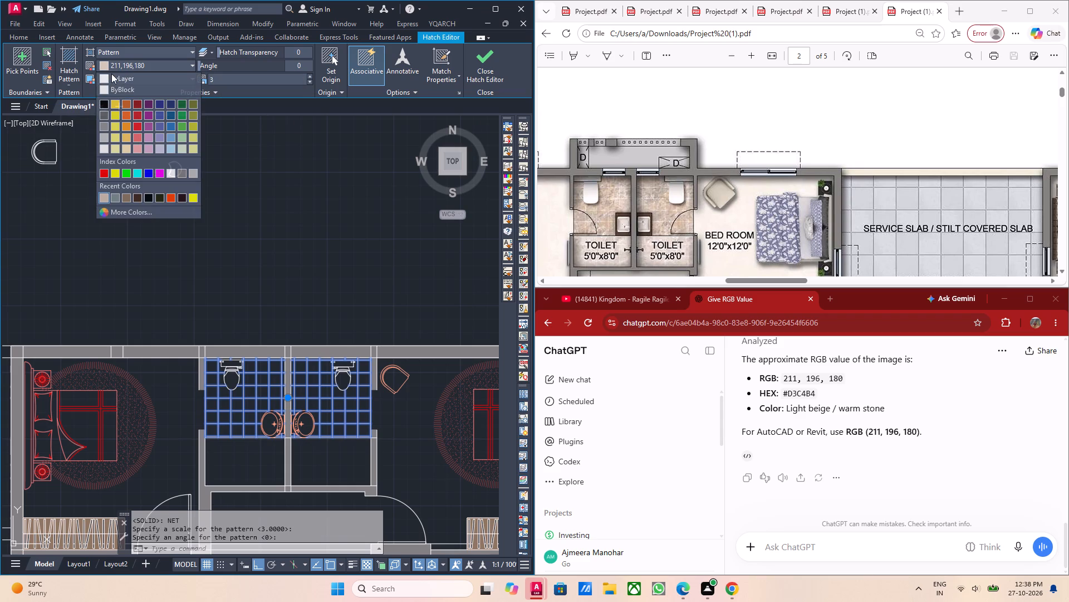
click(101, 148)
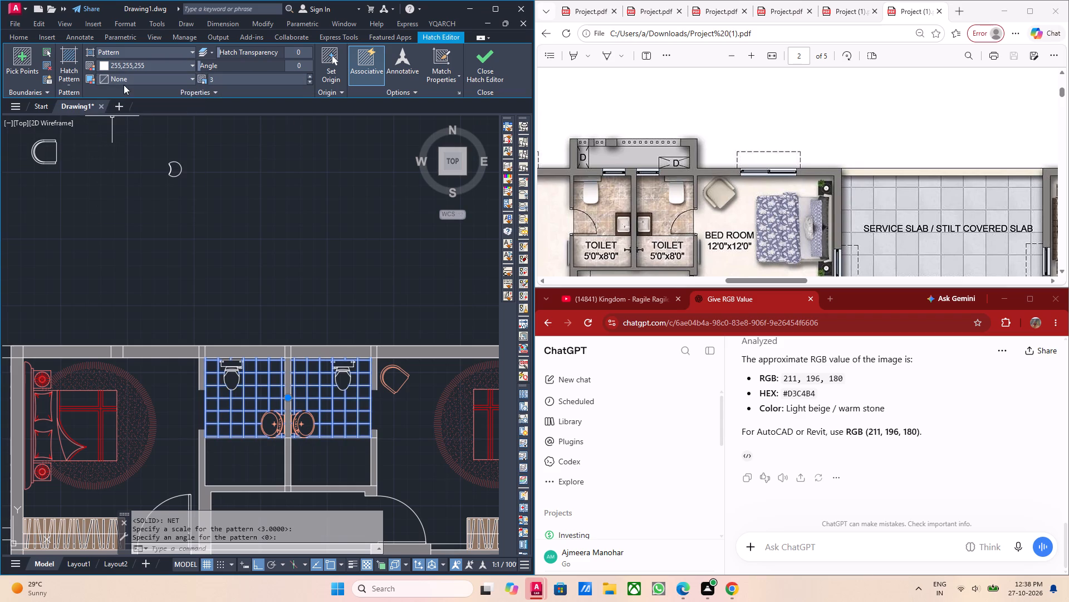
click(125, 79)
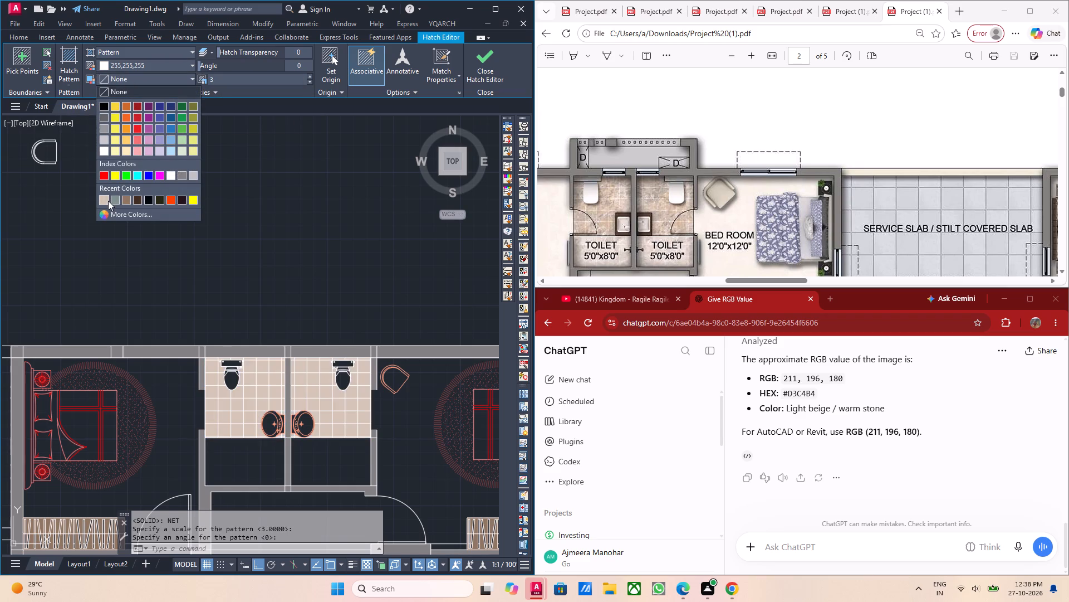
click(108, 201)
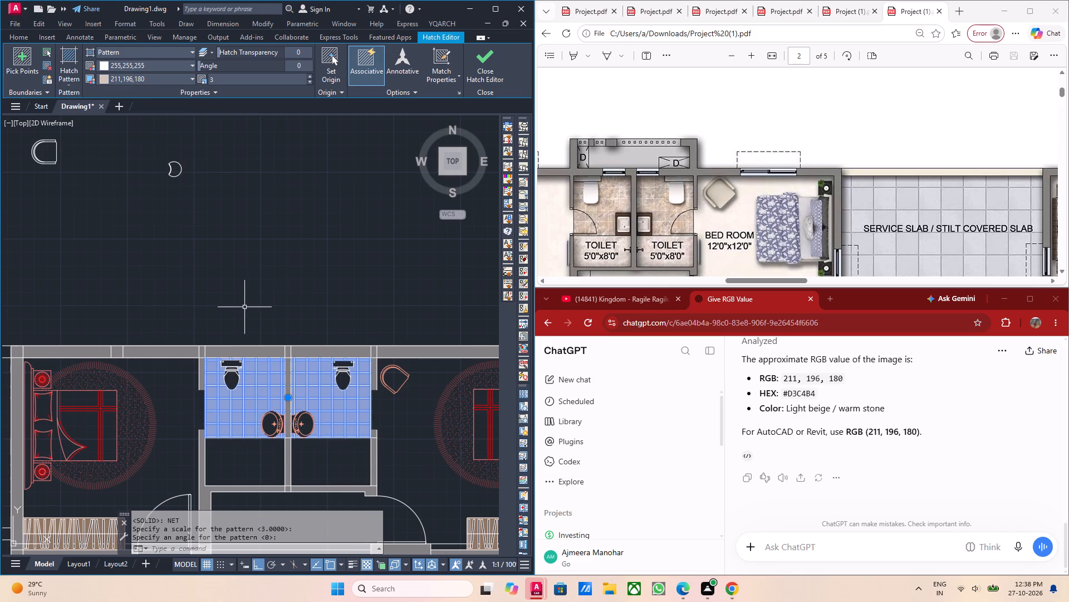
key(Escape)
scroll(235, 402, up, 3)
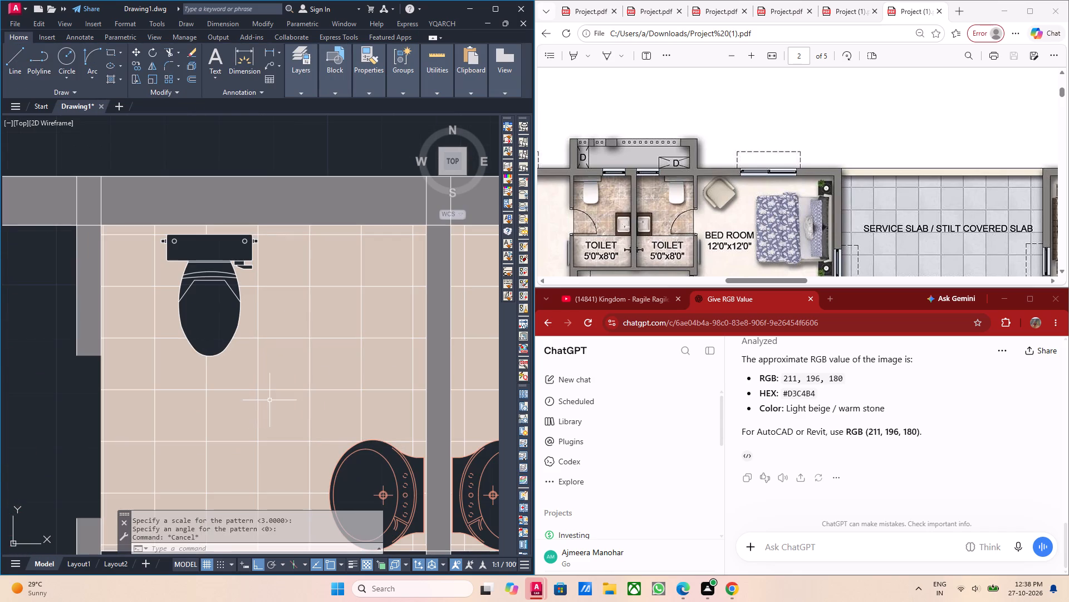
Capture a small screenshot sample of the shower-area floor beside the TOILET 5'0"x8'0" label in the PDF.
scroll(660, 214, up, 2)
scroll(617, 219, down, 3)
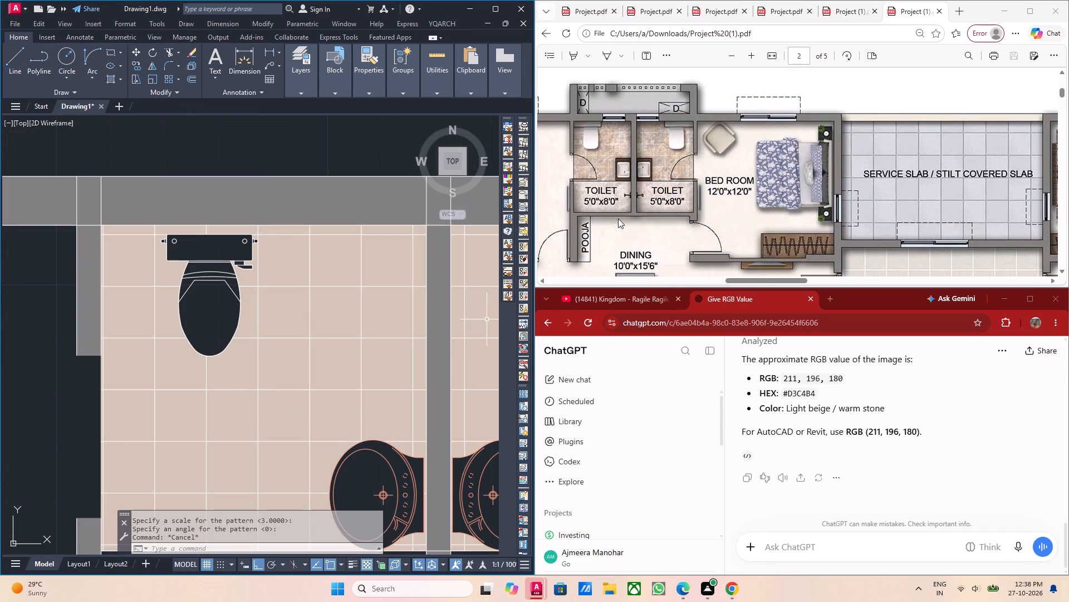
scroll(632, 143, down, 2)
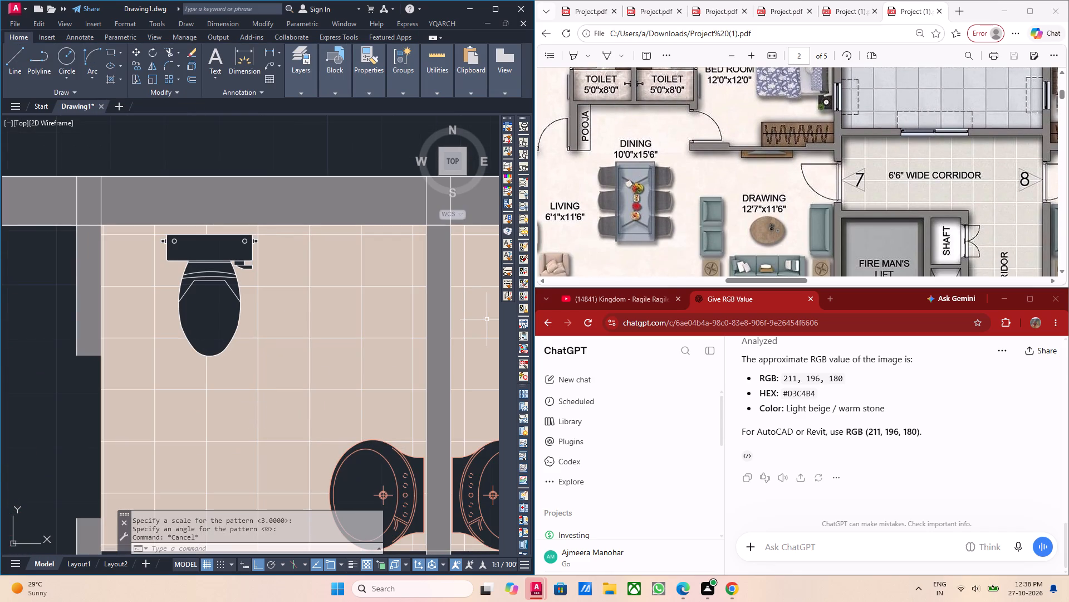
middle_drag(639, 143, 634, 177)
scroll(605, 99, up, 3)
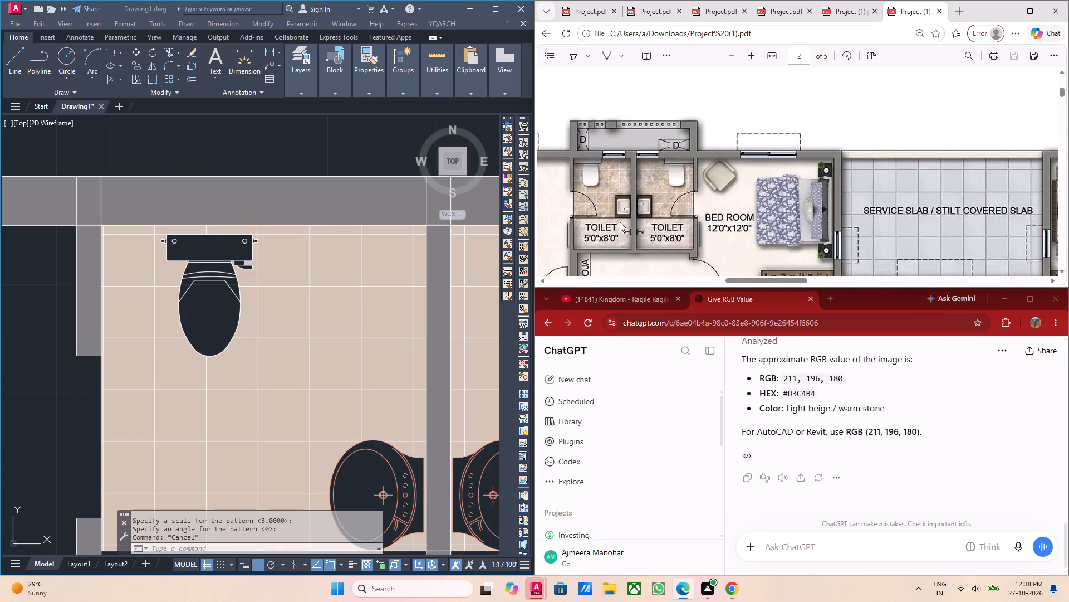
ctrl+scroll(602, 246, up, 6)
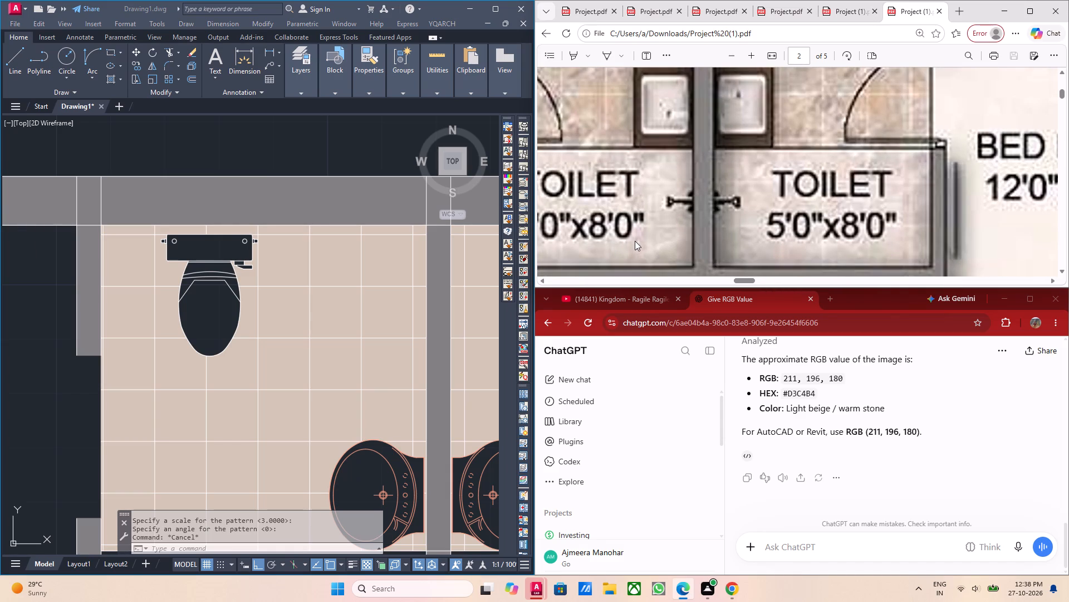
key(Escape)
middle_drag(677, 253, 660, 246)
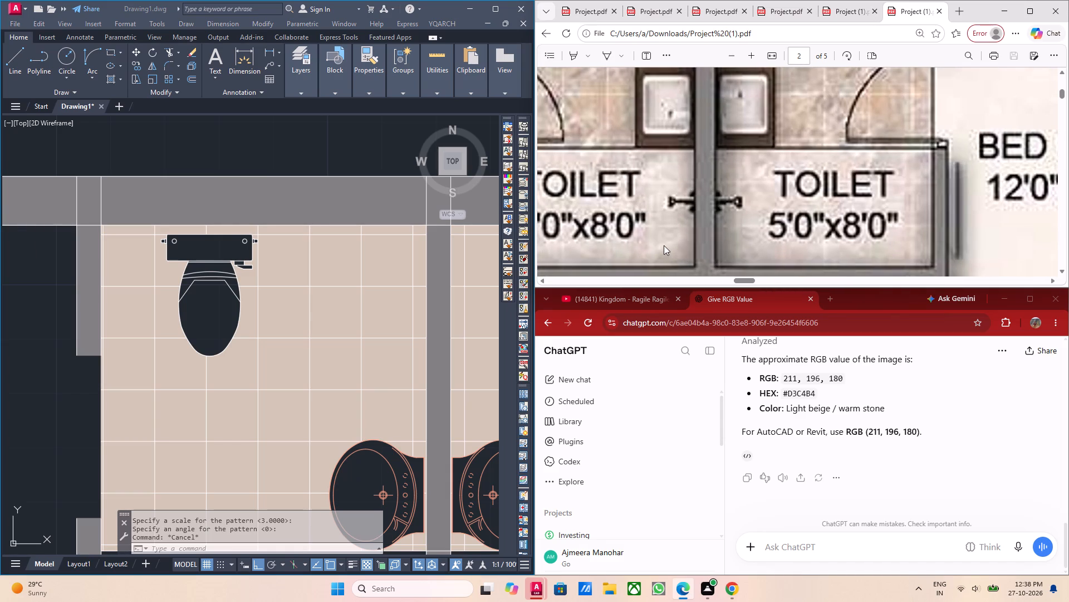
key(Print)
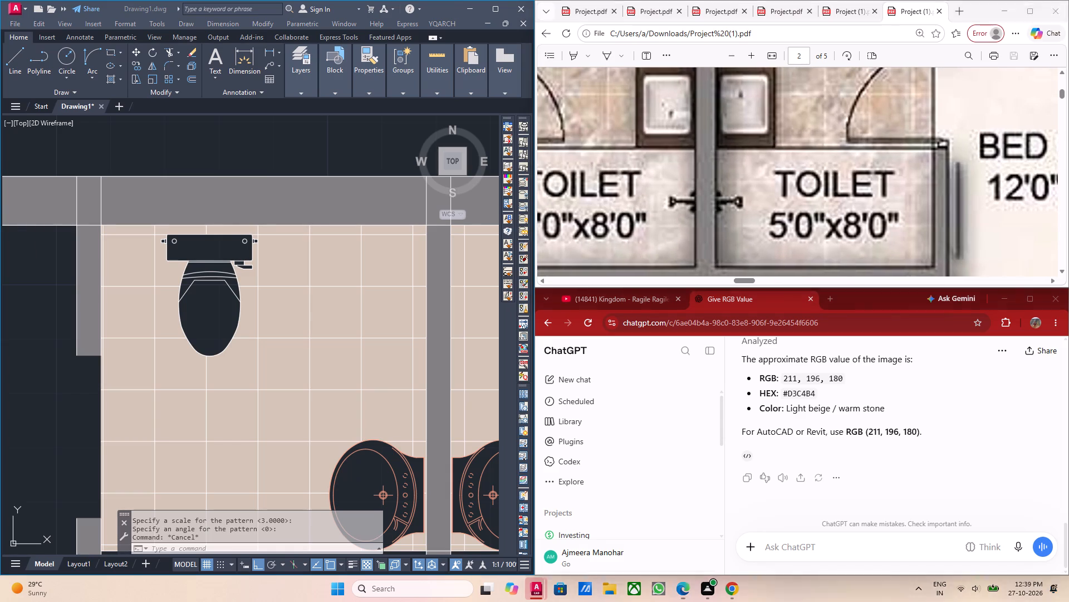
scroll(656, 248, up, 2)
drag(660, 226, 685, 255)
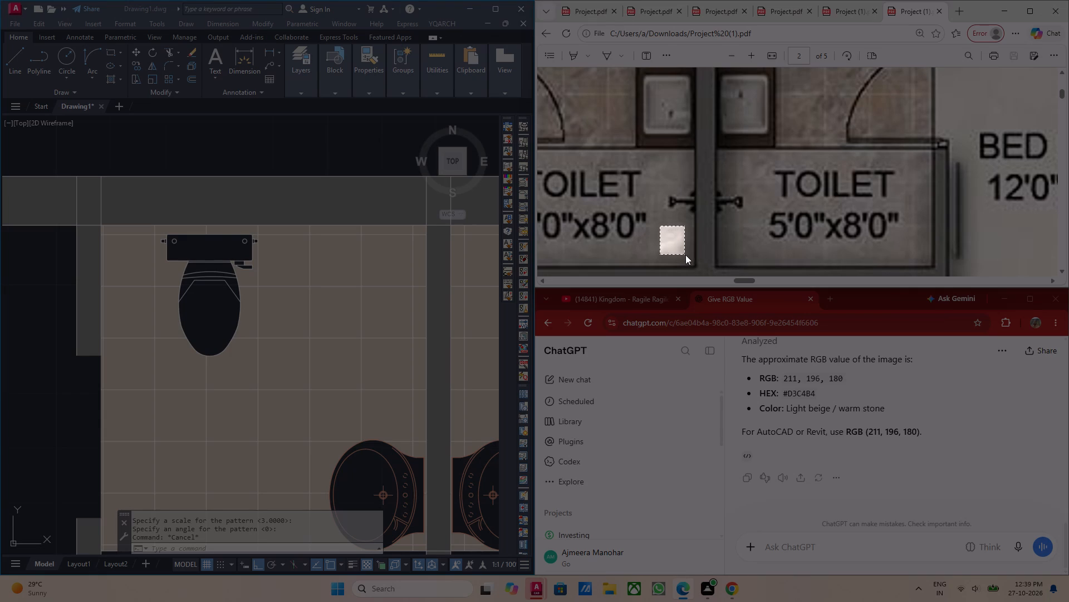
drag(685, 255, 687, 256)
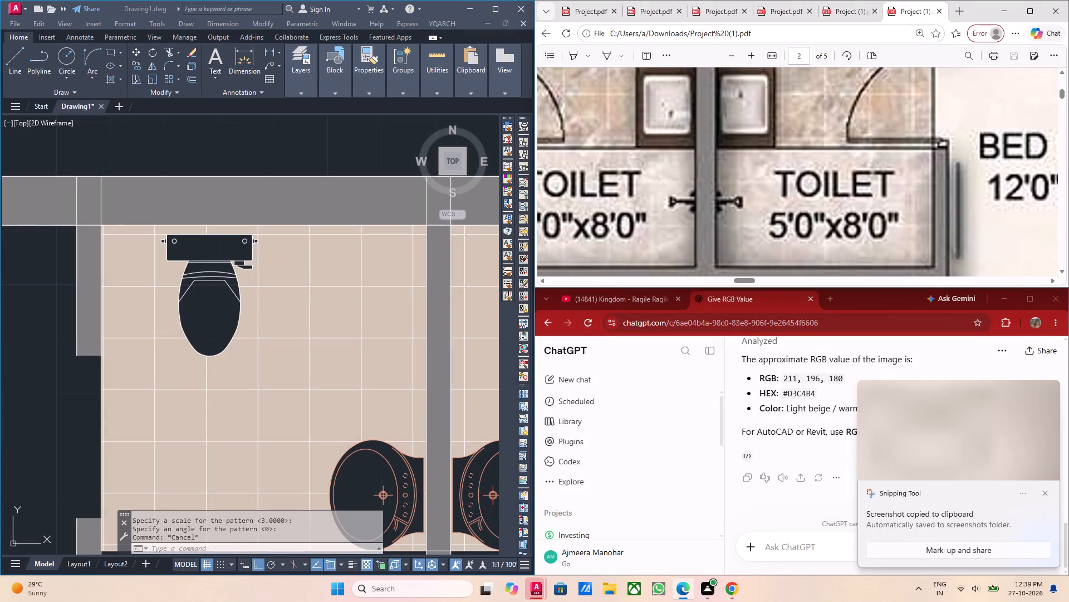
Attach the newest floor-sample screenshot to the ChatGPT conversation and ask for its "rgb value".
click(751, 547)
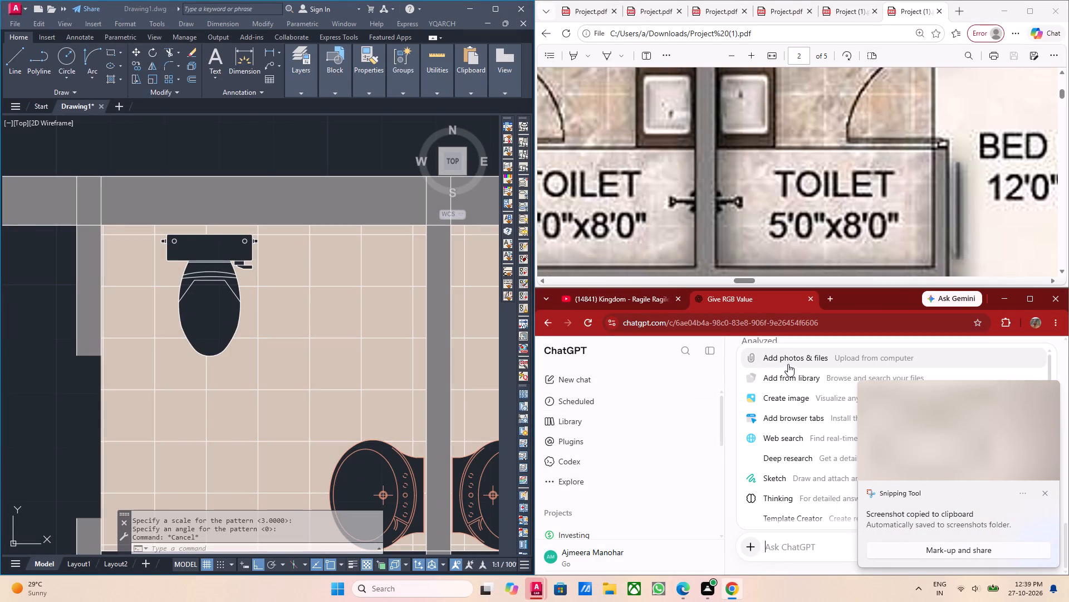
click(784, 356)
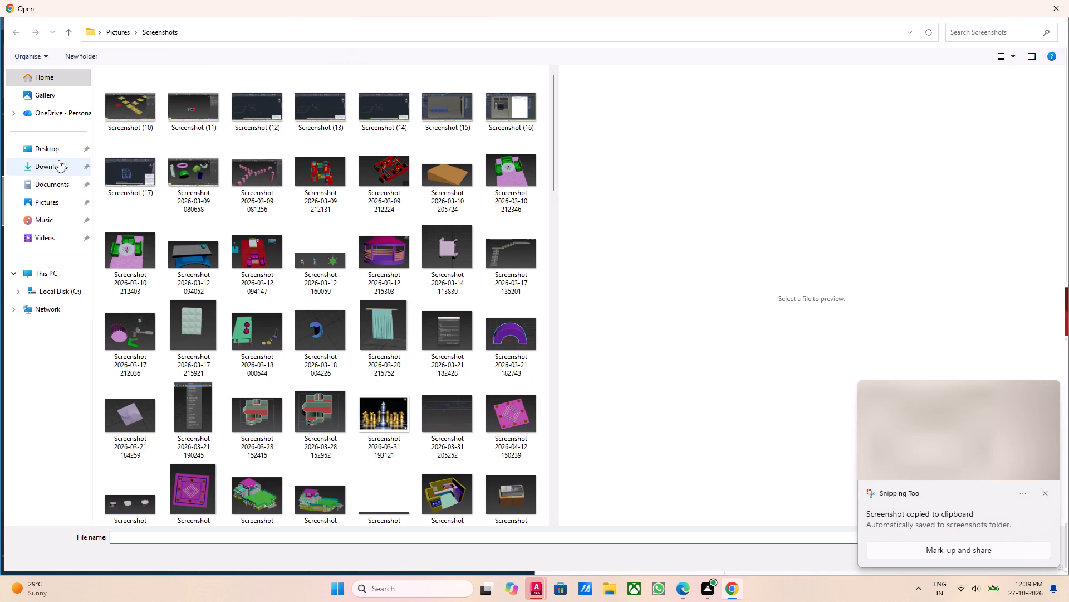
click(52, 148)
click(47, 94)
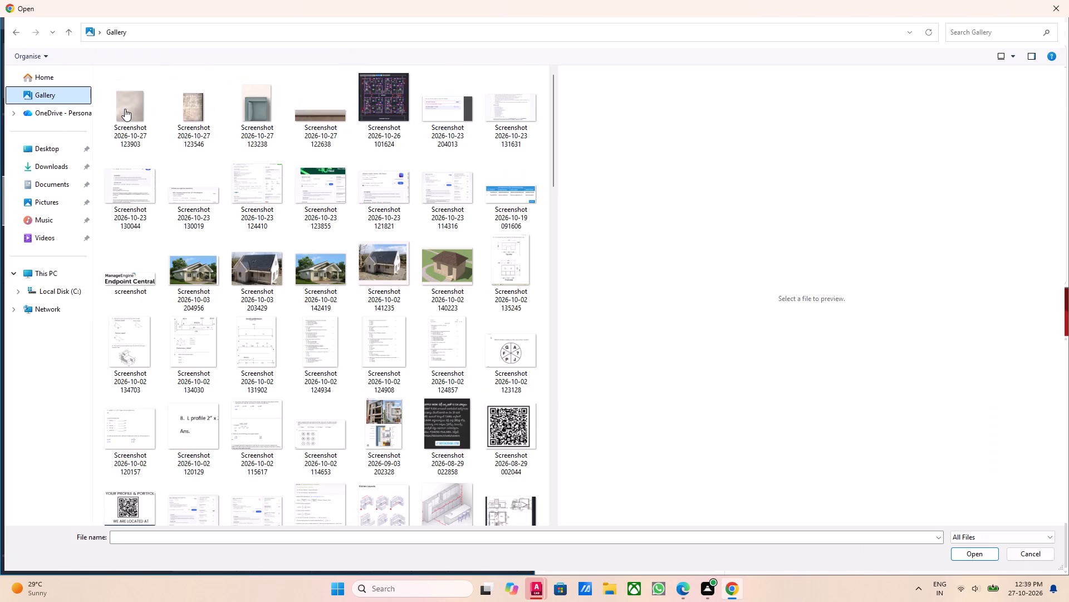
click(126, 111)
click(769, 522)
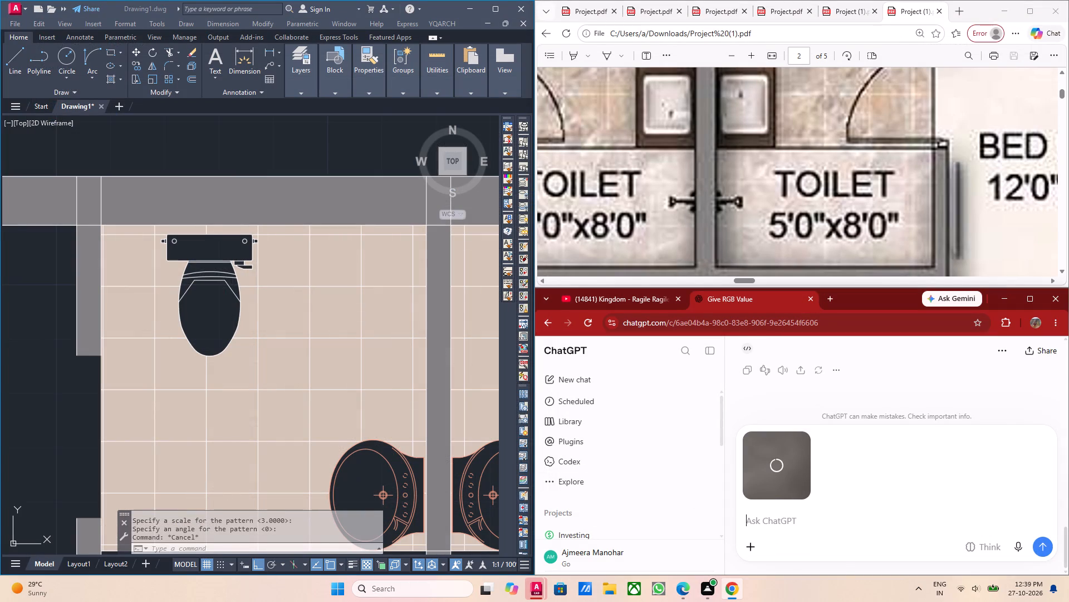
key(r)
key(g)
text(b)
key(space)
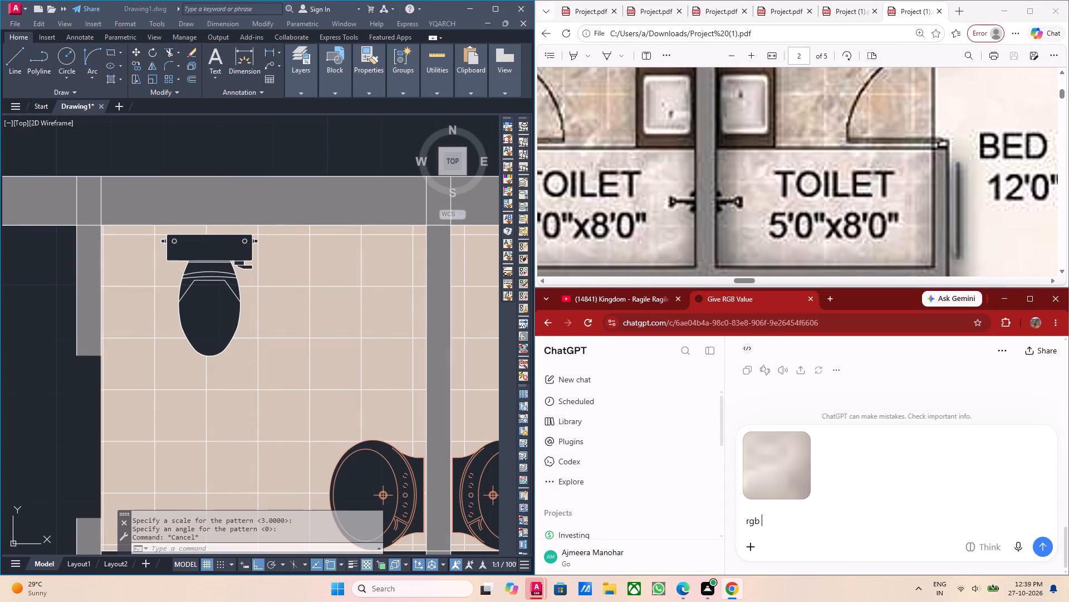
key(v)
key(a)
key(l)
text(ue)
key(Return)
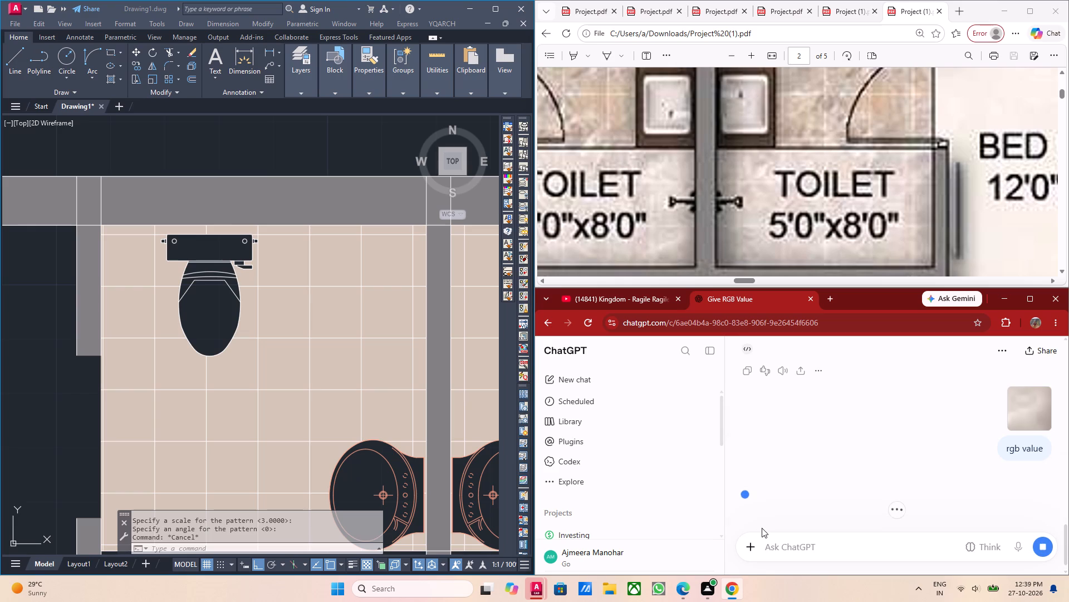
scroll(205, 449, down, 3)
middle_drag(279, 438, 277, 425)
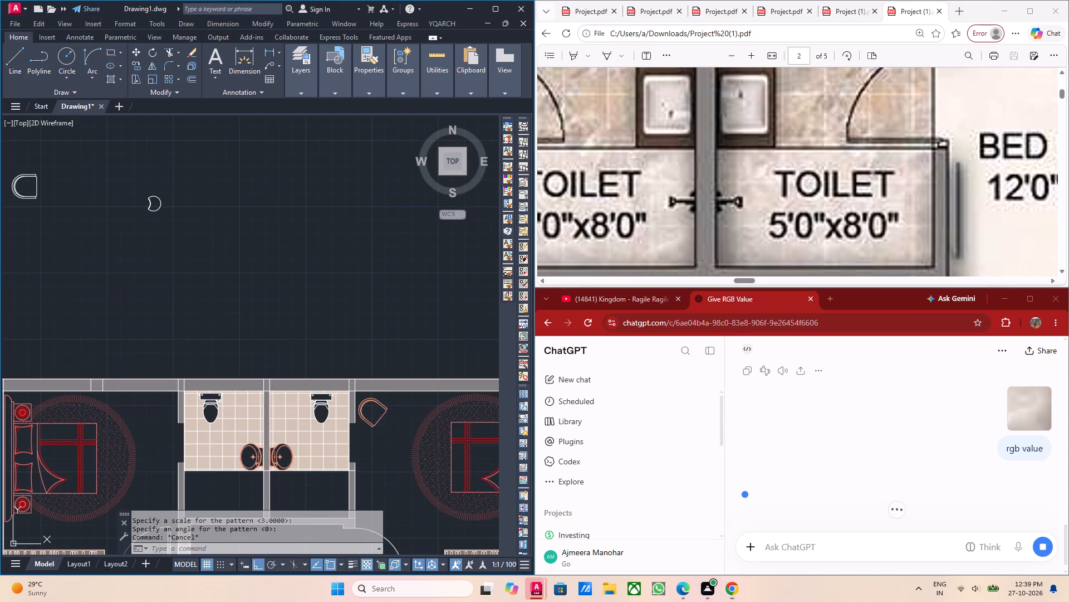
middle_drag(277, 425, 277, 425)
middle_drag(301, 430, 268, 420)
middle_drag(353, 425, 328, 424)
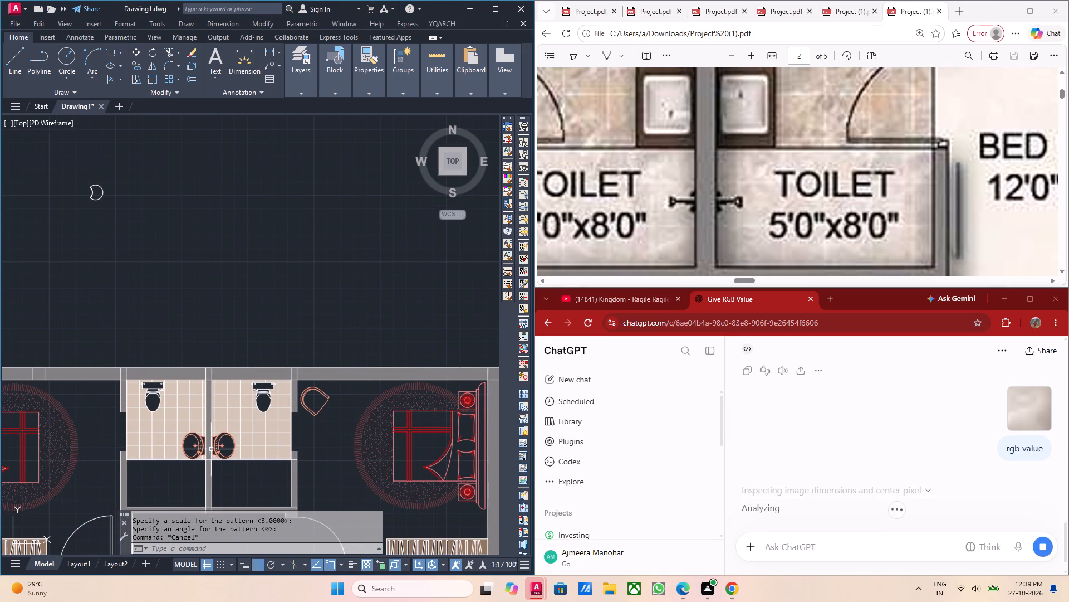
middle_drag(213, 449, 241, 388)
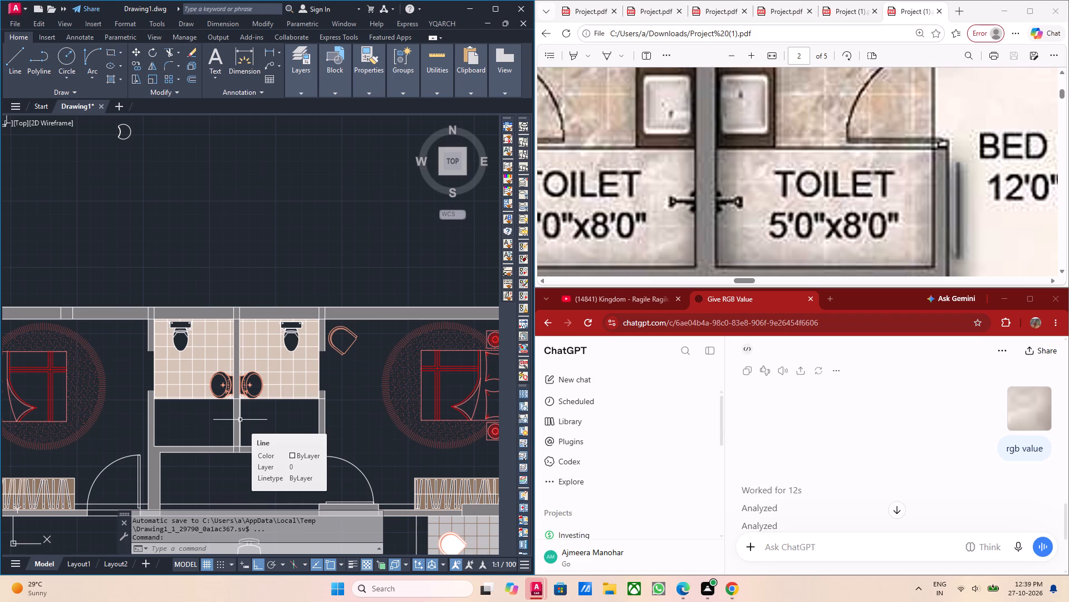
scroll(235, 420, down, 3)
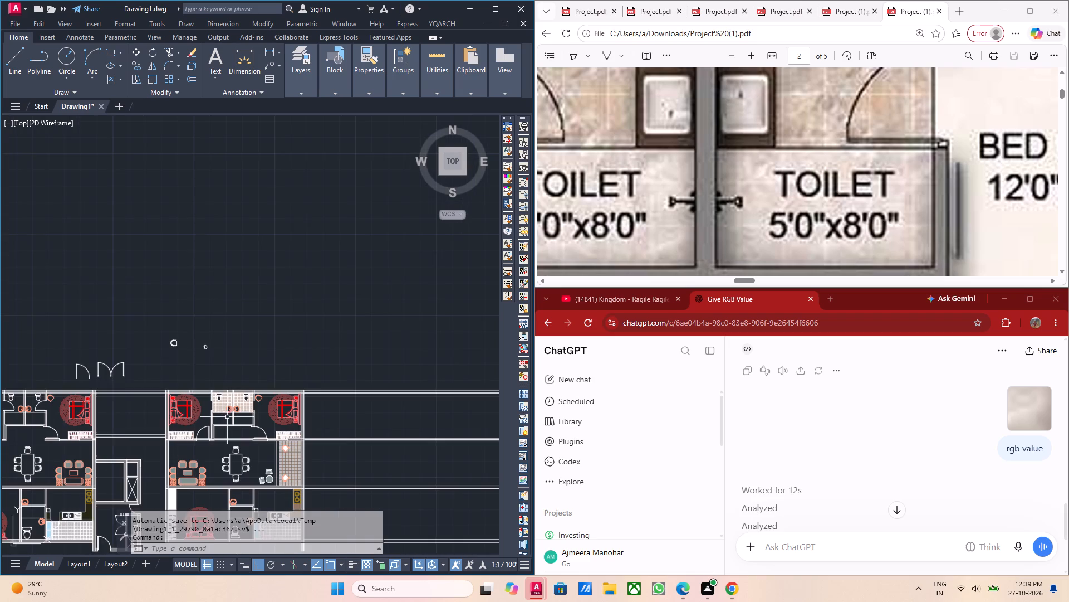
Read ChatGPT's reply for the RGB value of the shower-area floor sample.
click(881, 454)
scroll(884, 454, down, 3)
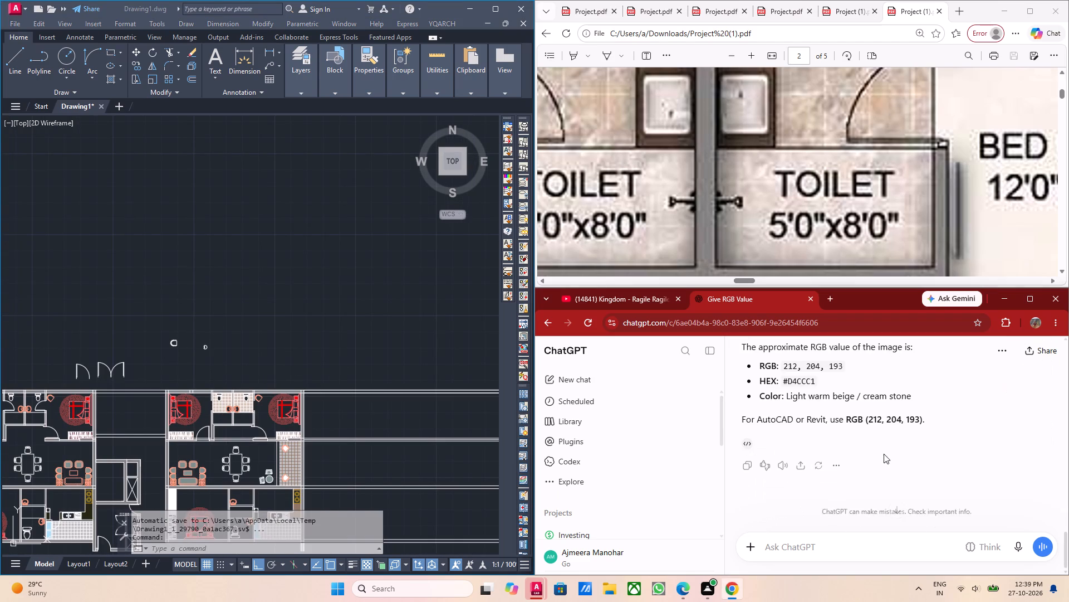
scroll(884, 454, down, 2)
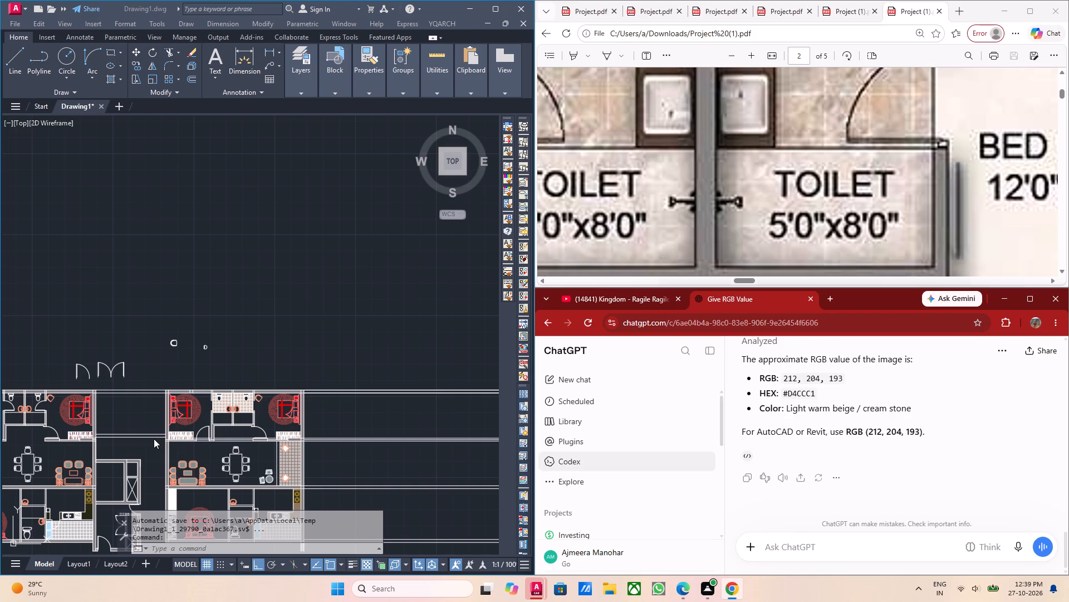
Start a hatch for the empty shower areas of the two adjoining toilets and set its colour to 212,204,193.
middle_drag(154, 439, 277, 399)
scroll(50, 410, up, 1)
scroll(4, 431, up, 1)
middle_drag(12, 431, 188, 427)
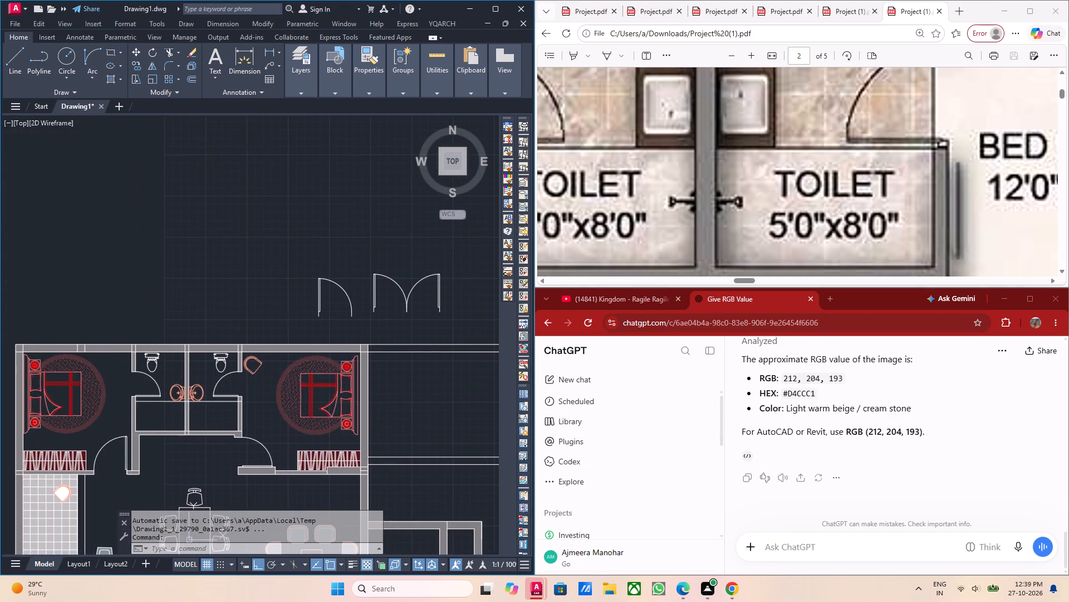
scroll(188, 427, down, 2)
scroll(400, 416, up, 4)
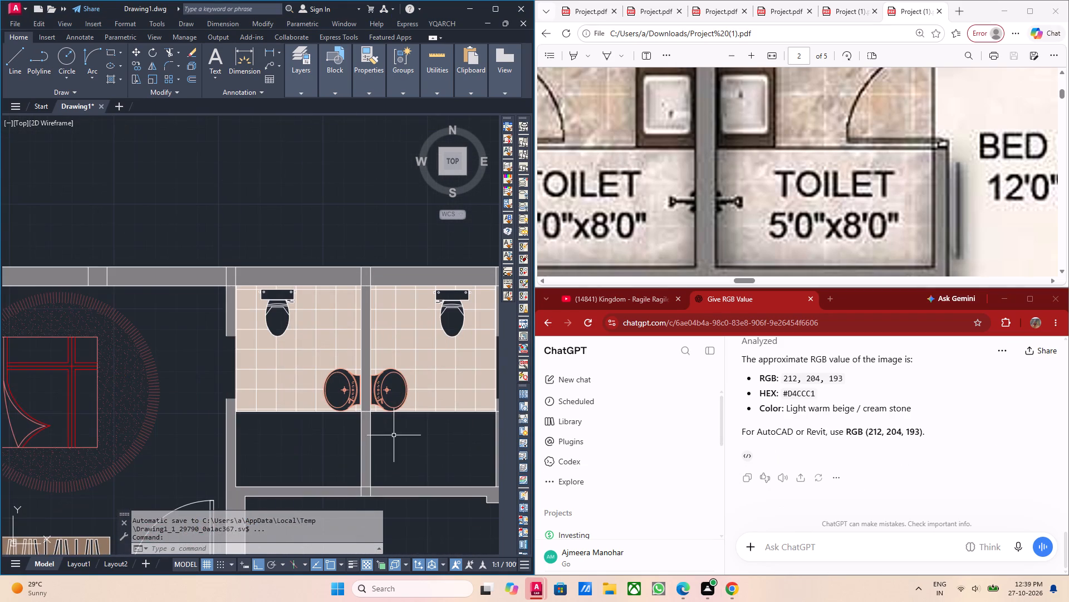
middle_drag(388, 439, 374, 437)
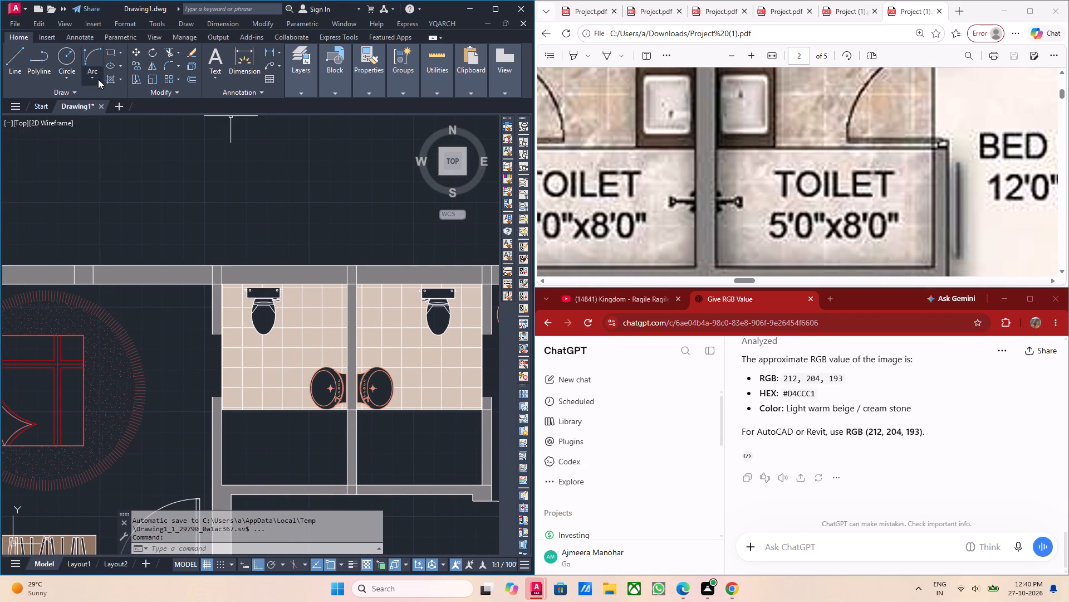
key(h)
key(Return)
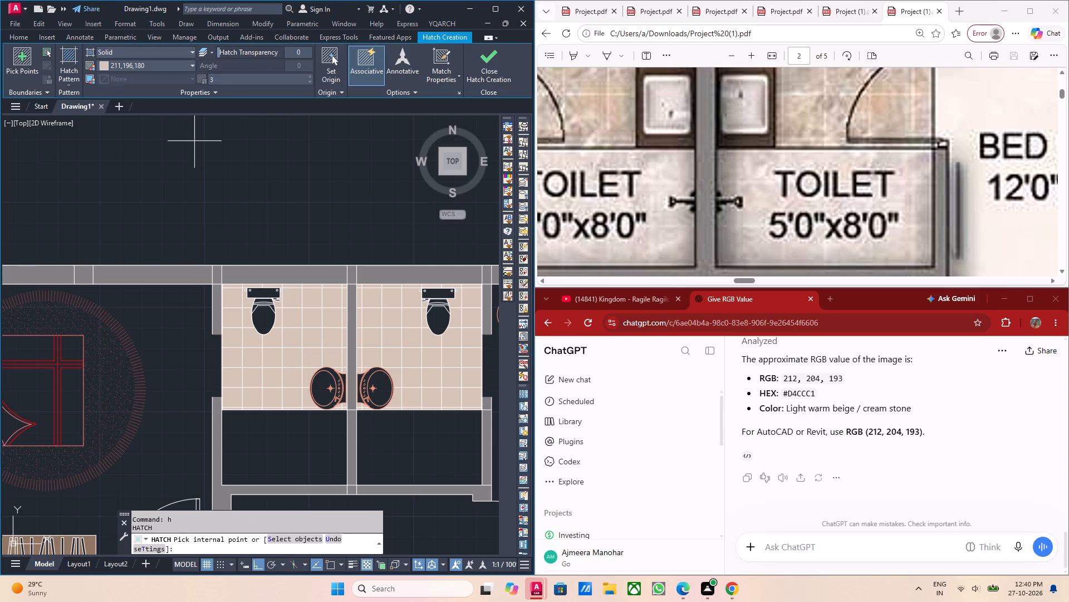
click(151, 61)
click(123, 222)
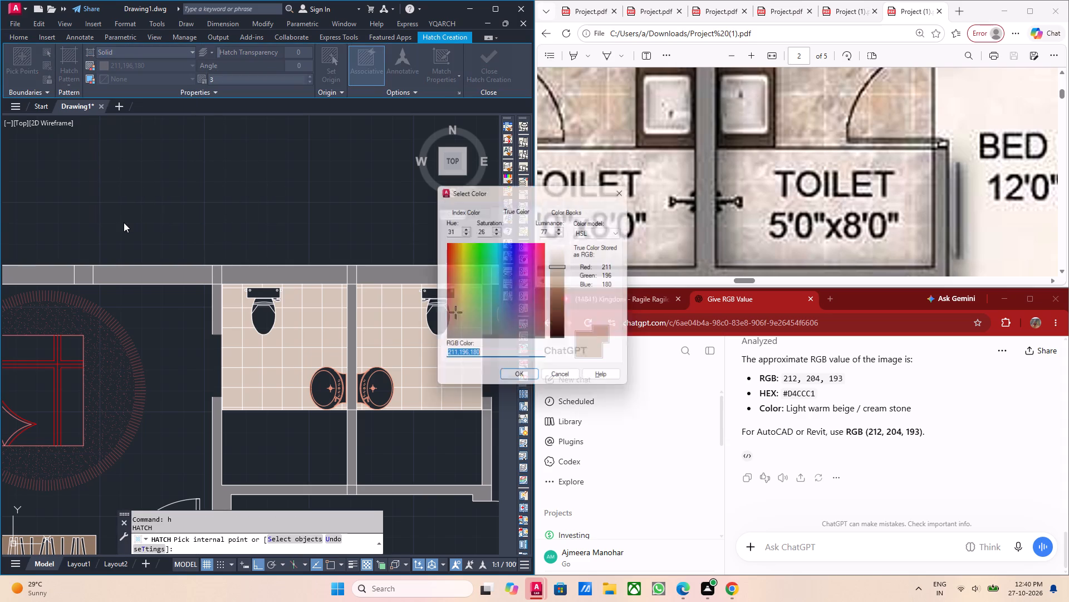
text(212)
key(comma)
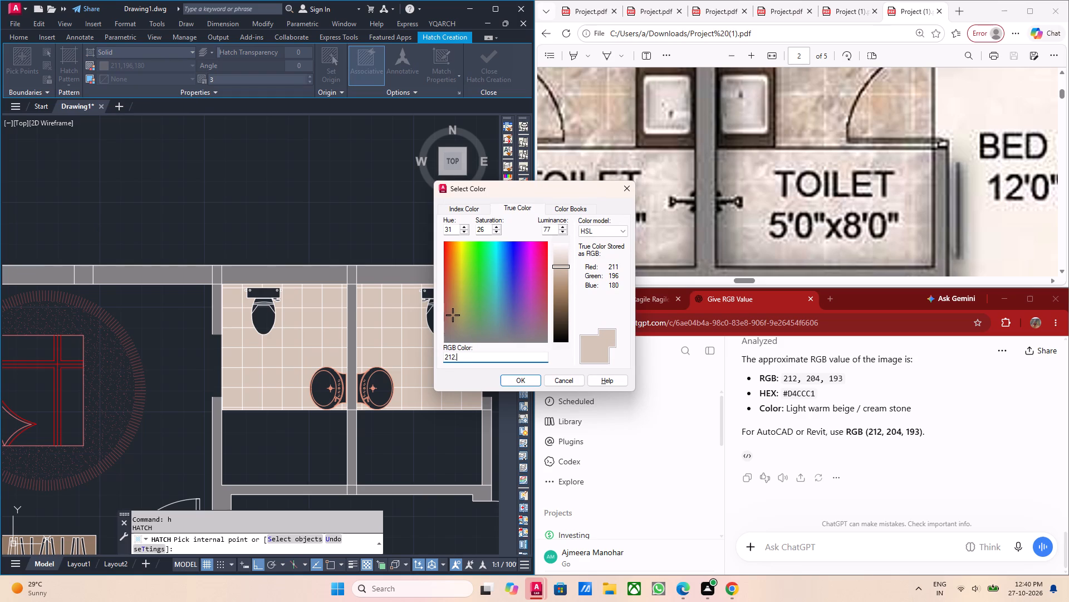
text(204)
key(comma)
text(19)
key(3)
click(512, 383)
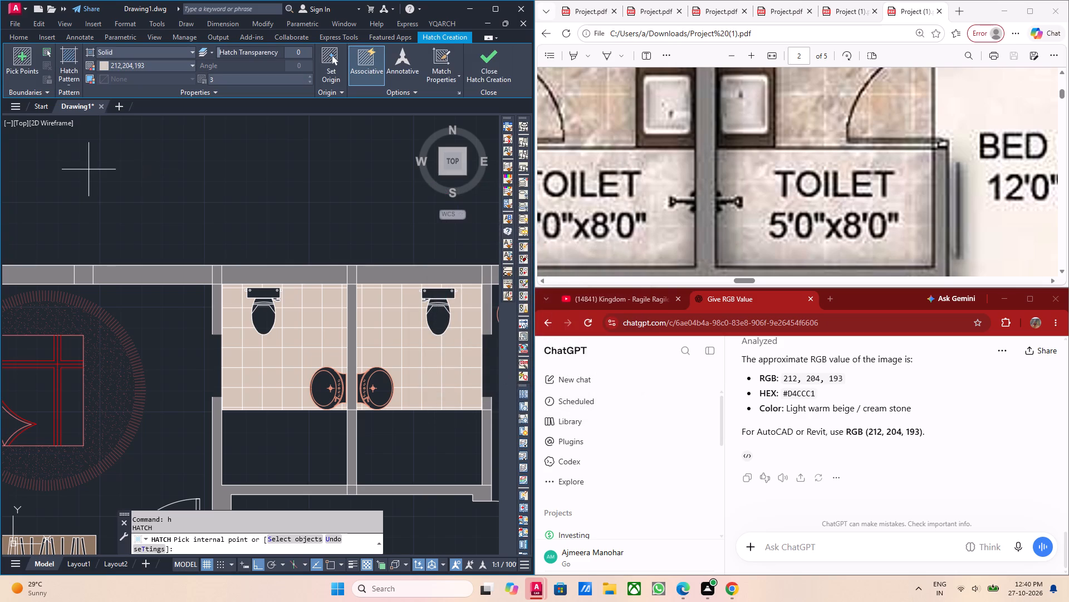
Fill both shower areas below the wash basins with a solid hatch in colour 212,204,193.
click(124, 66)
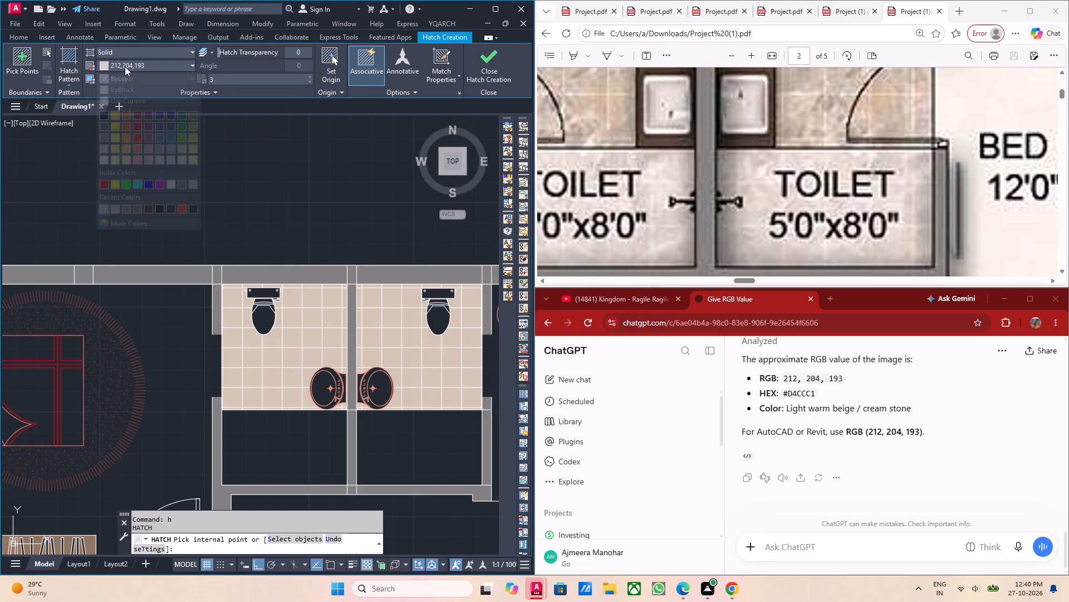
drag(104, 211, 258, 447)
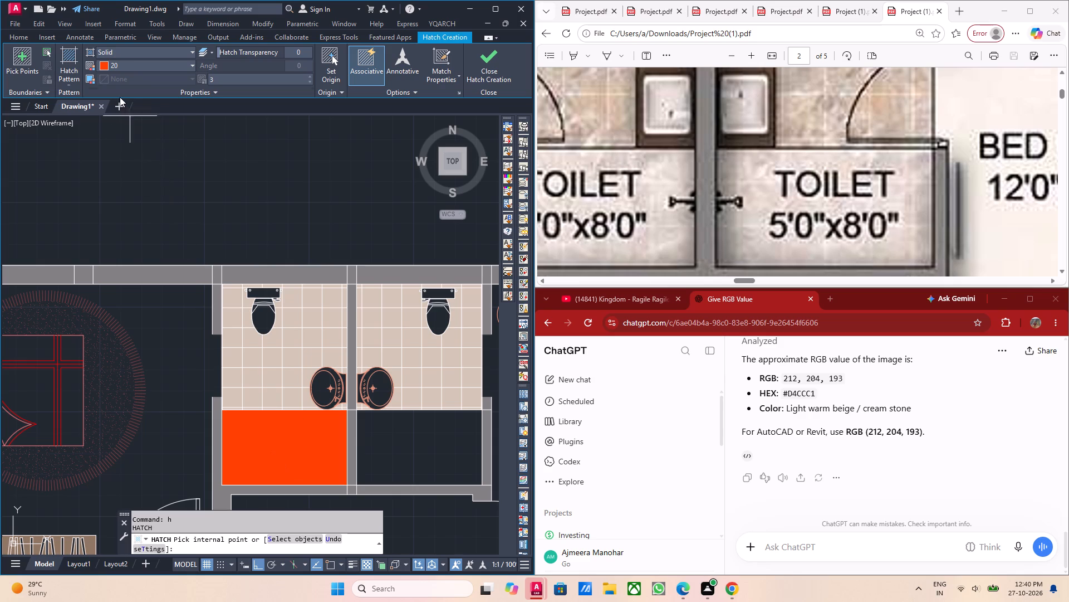
click(115, 65)
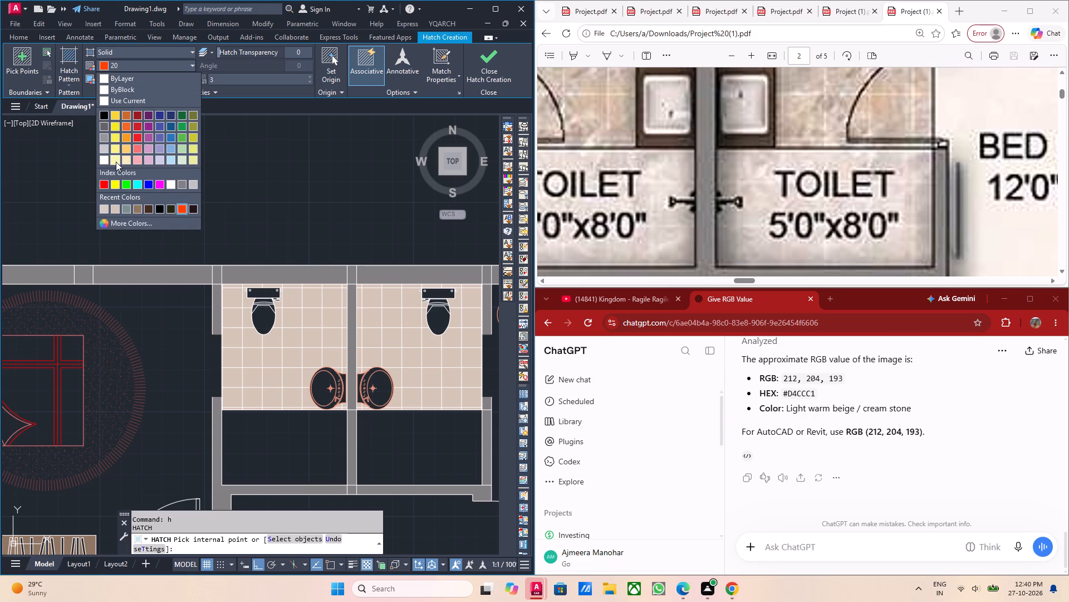
click(103, 212)
click(266, 455)
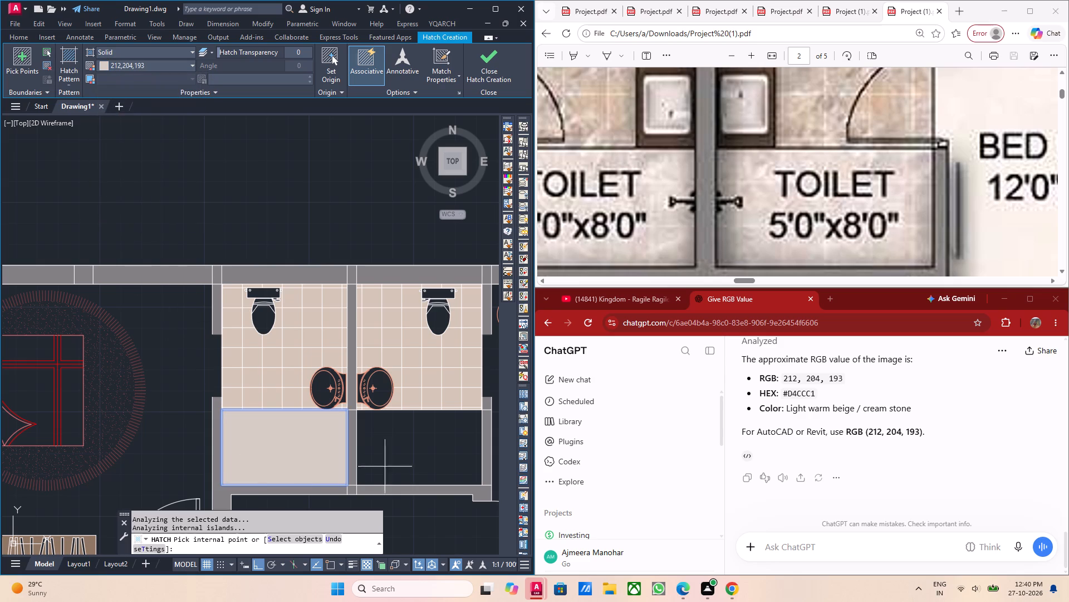
click(404, 463)
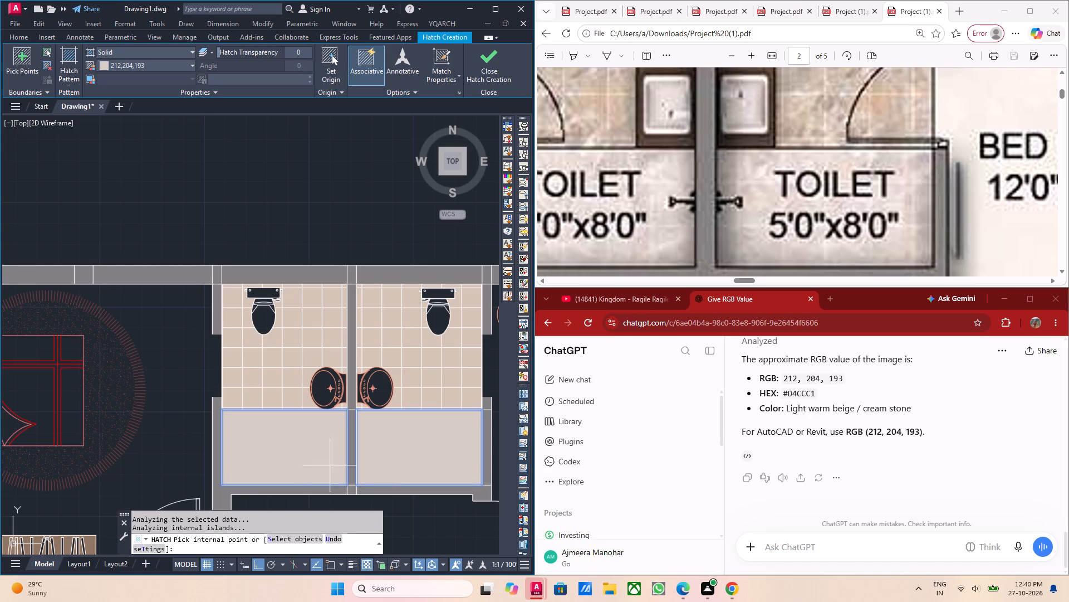
Change the shower-area hatch to the Pattern type with ByLayer line colour and a 212,204,193 background.
click(115, 51)
click(121, 85)
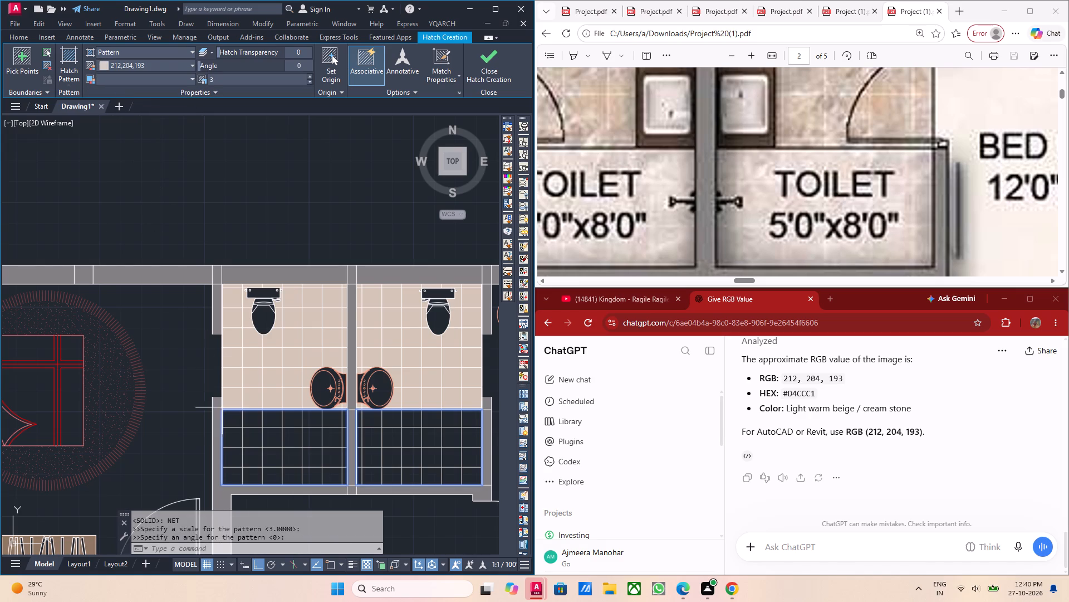
click(288, 459)
click(267, 448)
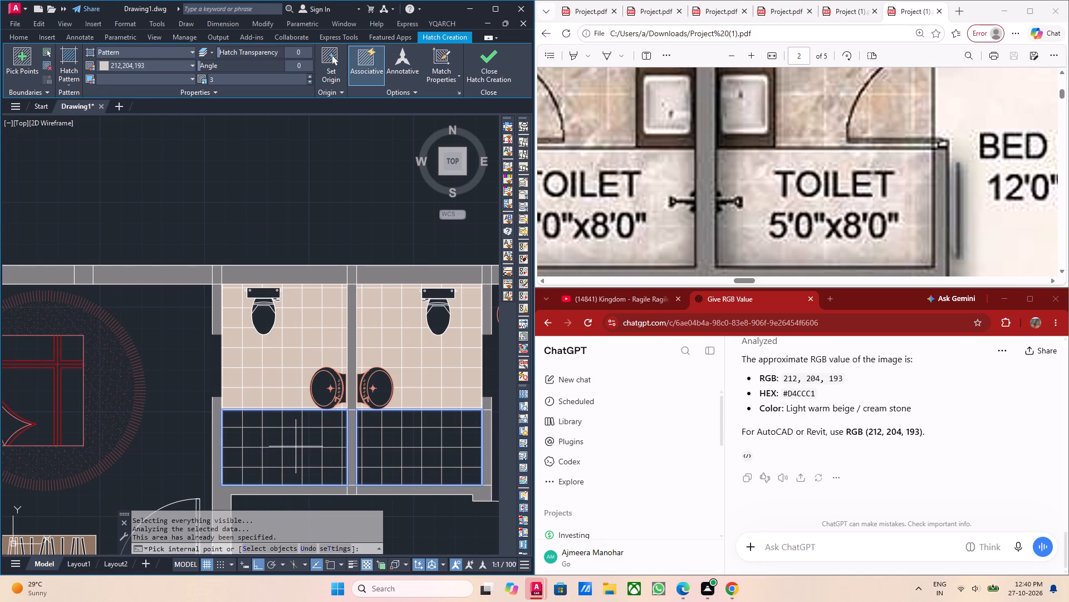
click(121, 62)
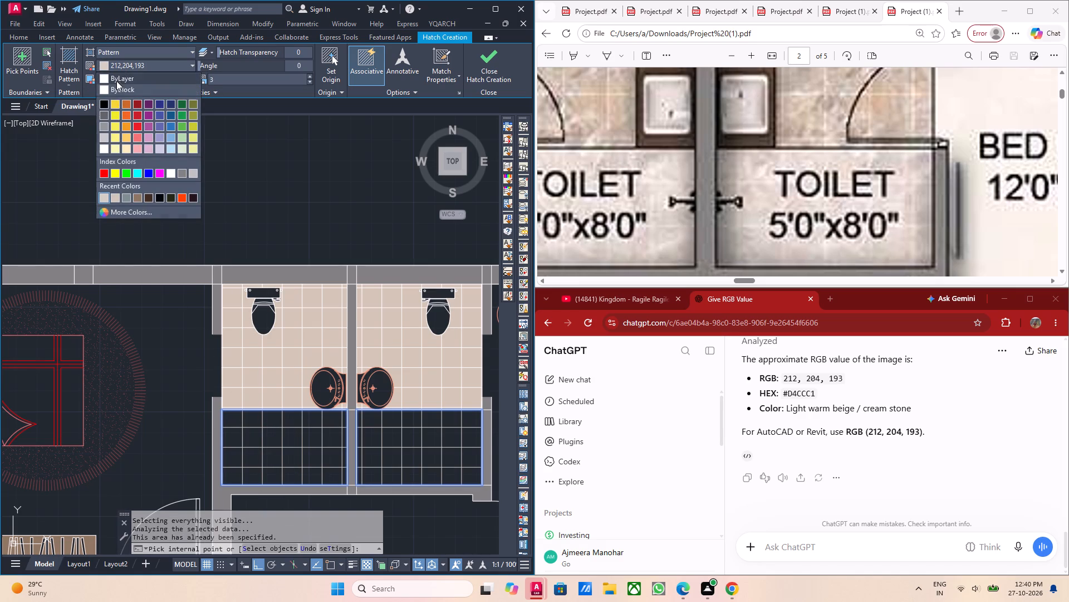
click(119, 78)
click(128, 79)
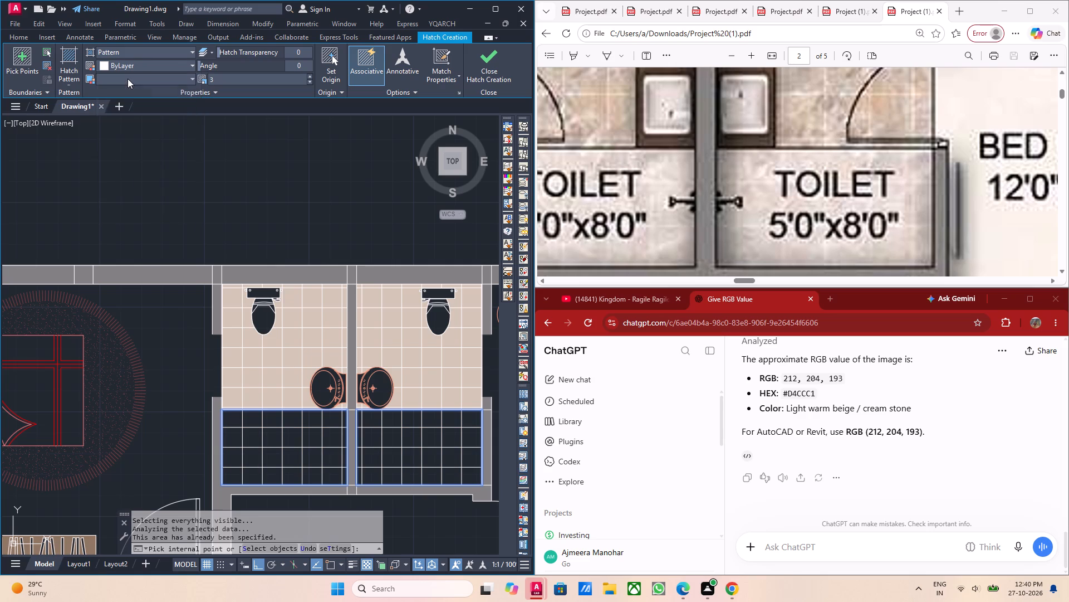
click(105, 198)
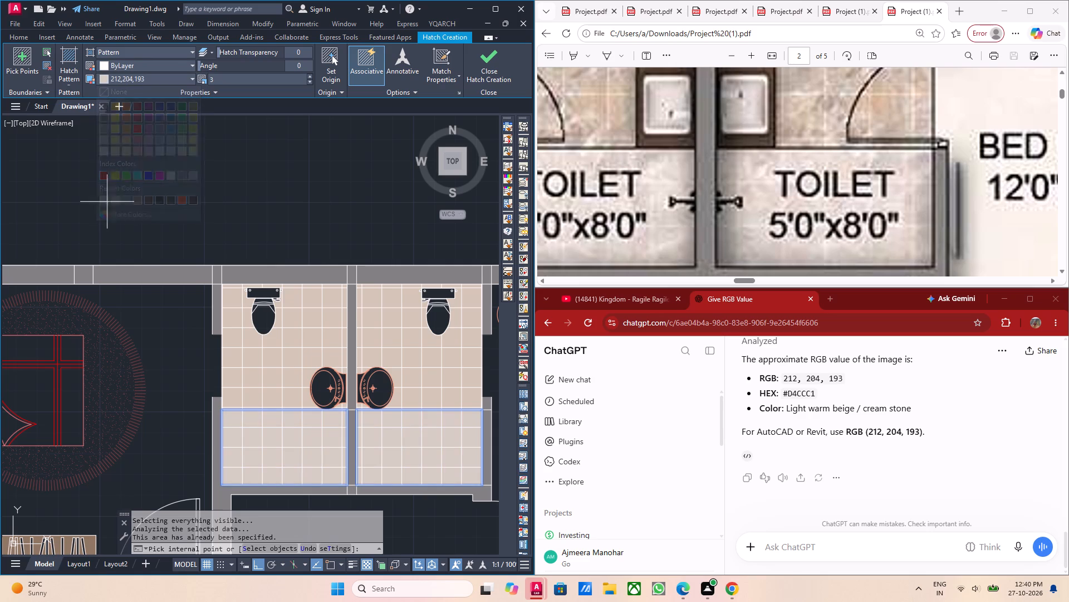
key(Escape)
Widen the AutoCAD window and set the lineweight of the line dividing the toilet floors from the shower areas to 0.021".
scroll(125, 391, down, 1)
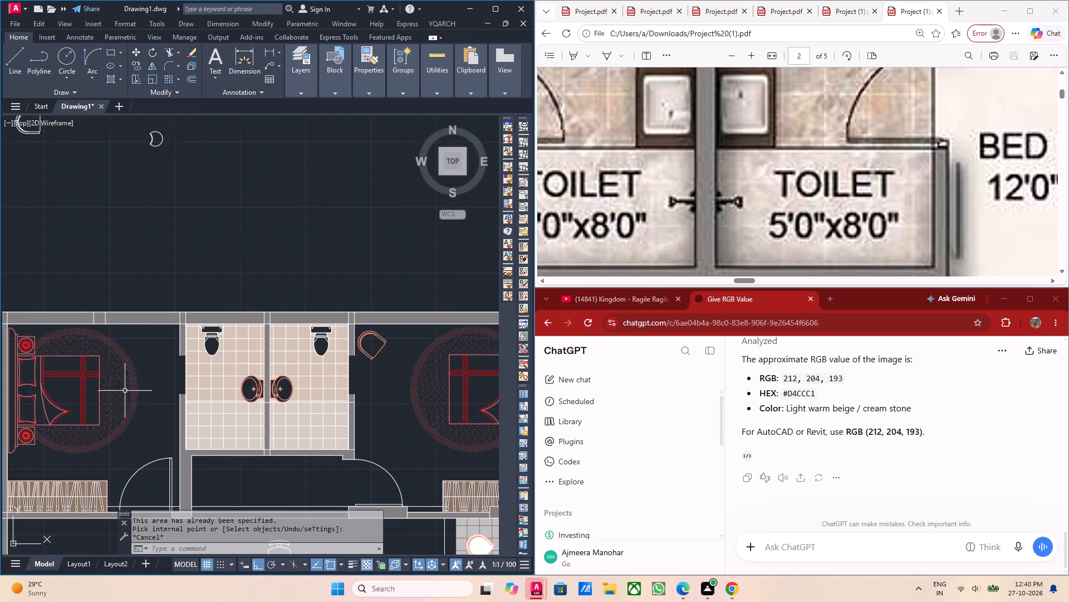
middle_drag(139, 389, 116, 395)
middle_drag(141, 404, 125, 412)
middle_drag(168, 421, 160, 424)
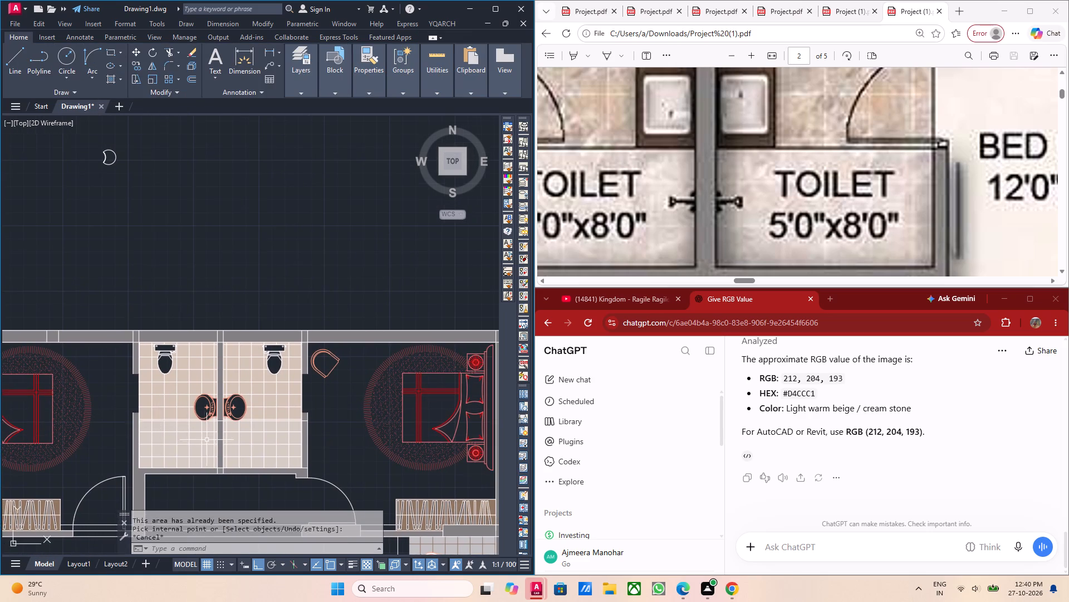
scroll(208, 441, down, 1)
scroll(201, 445, up, 4)
middle_drag(189, 412, 321, 425)
middle_drag(173, 415, 214, 426)
scroll(165, 386, up, 2)
click(151, 375)
scroll(150, 375, down, 3)
middle_drag(253, 382, 128, 405)
middle_drag(189, 397, 141, 408)
middle_drag(337, 415, 266, 415)
middle_drag(316, 419, 283, 420)
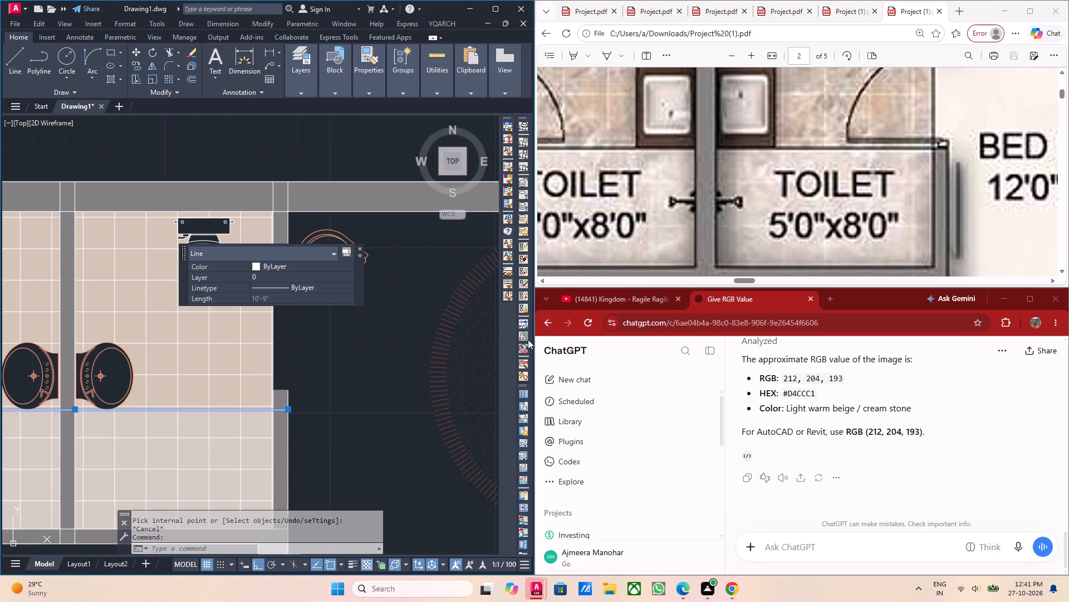
drag(534, 338, 662, 332)
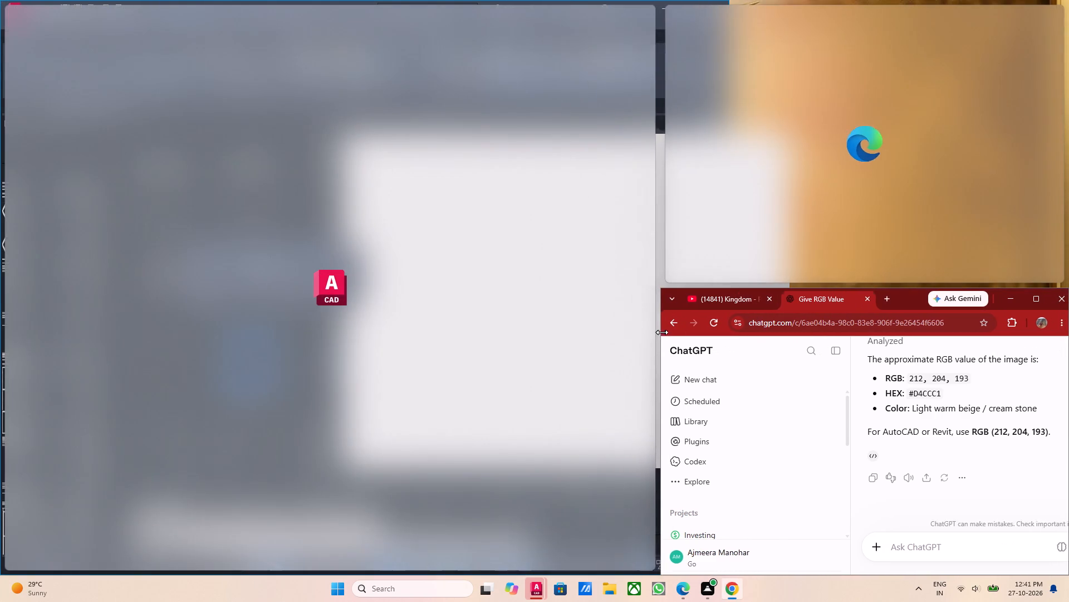
drag(662, 332, 772, 329)
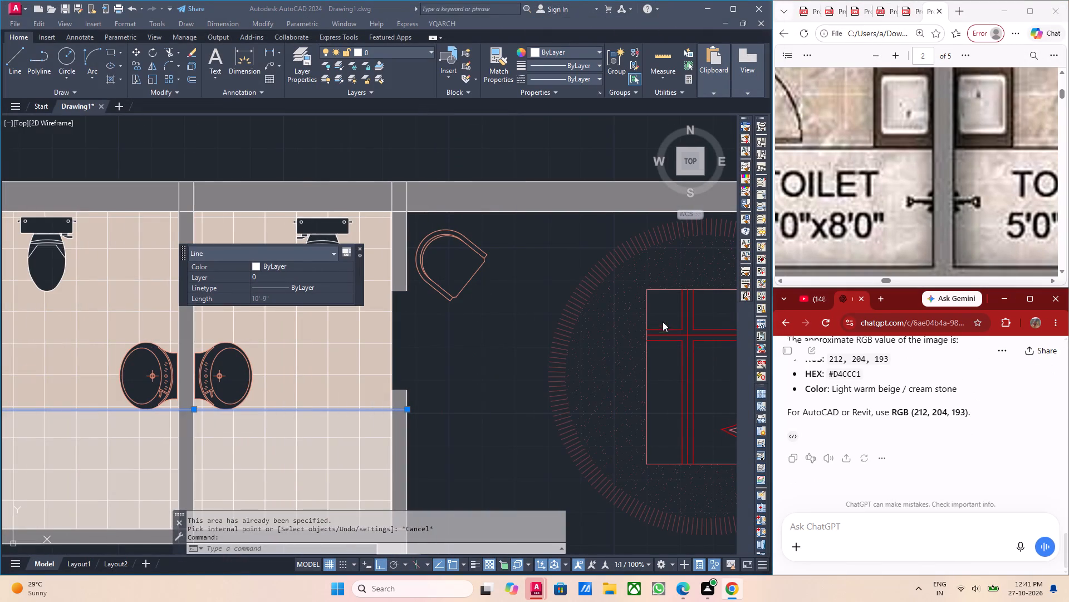
click(573, 62)
click(575, 62)
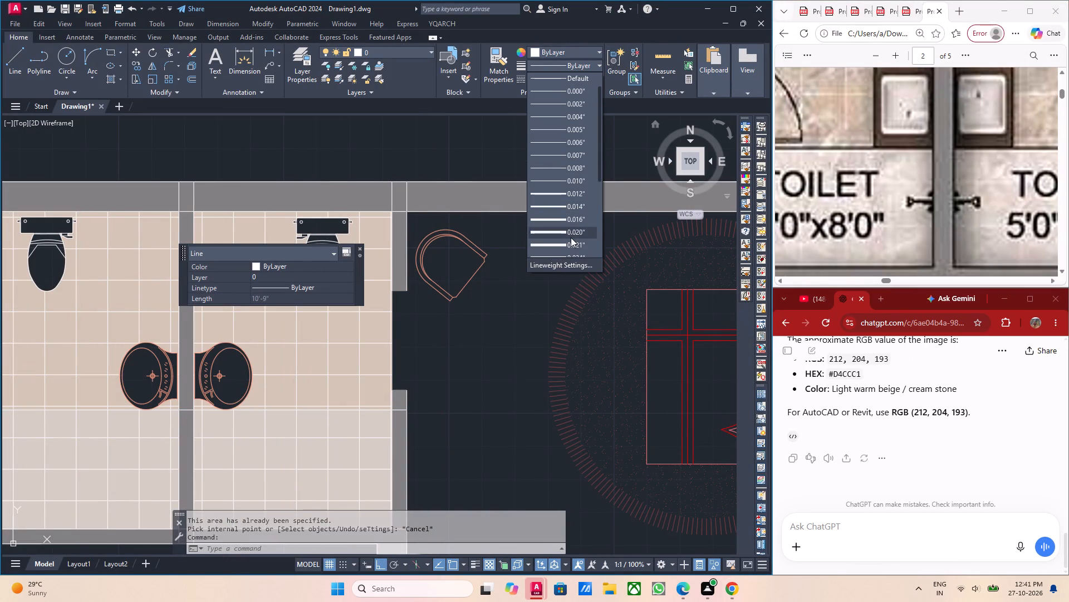
click(566, 246)
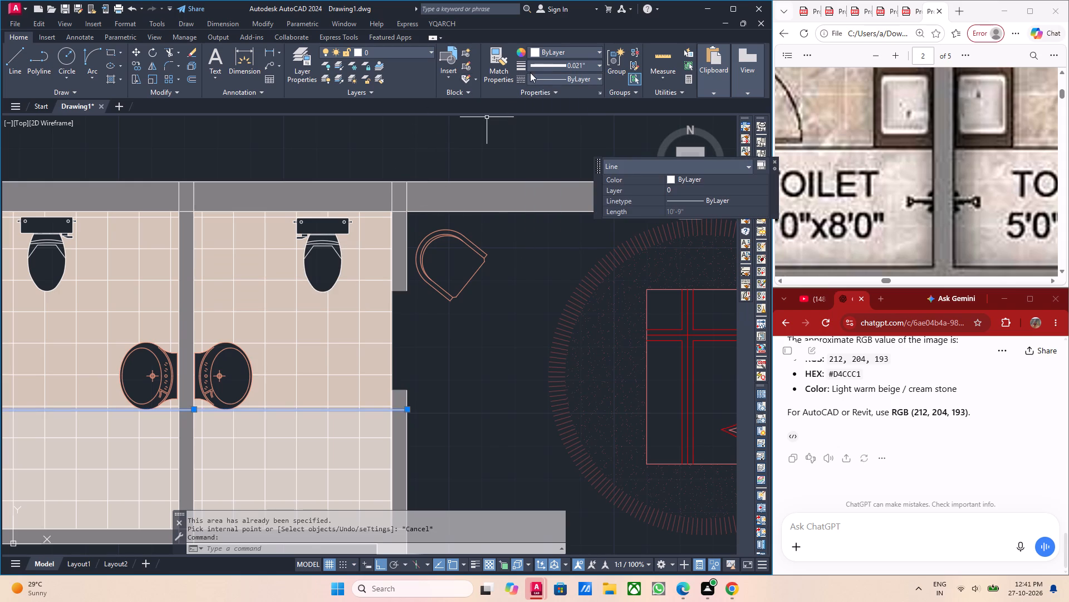
Set the colour of the line between the toilet floors and shower areas to dark red 153,27,30.
click(546, 51)
click(568, 89)
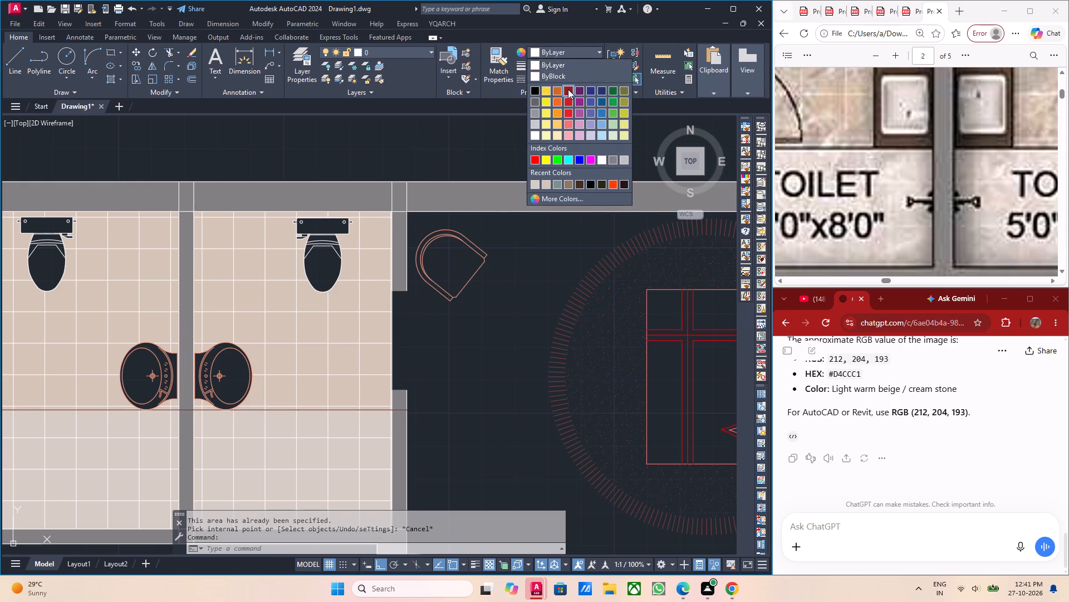
middle_drag(469, 300, 453, 300)
key(Escape)
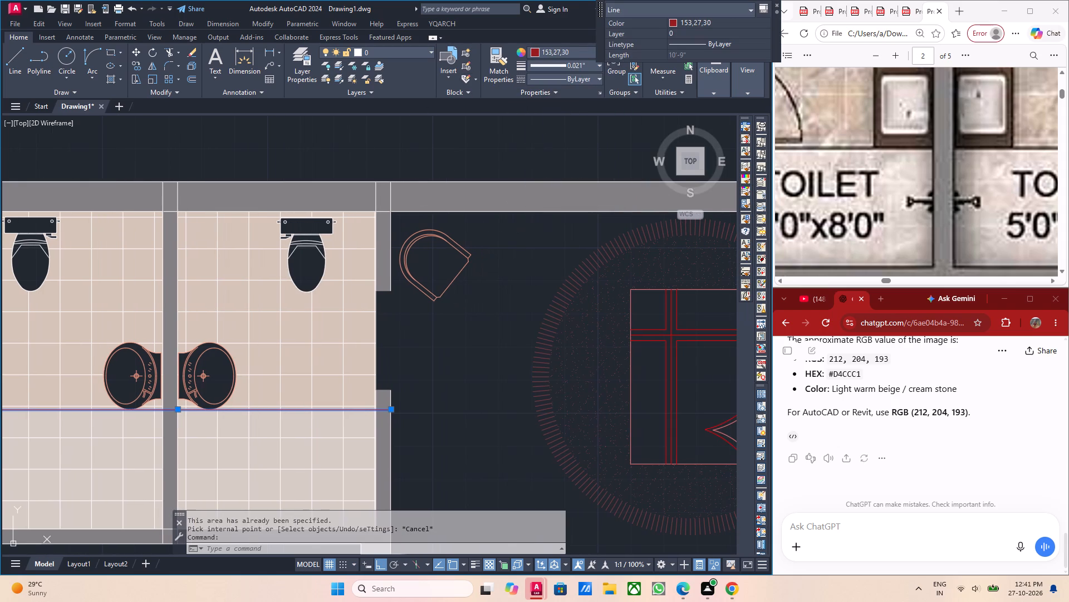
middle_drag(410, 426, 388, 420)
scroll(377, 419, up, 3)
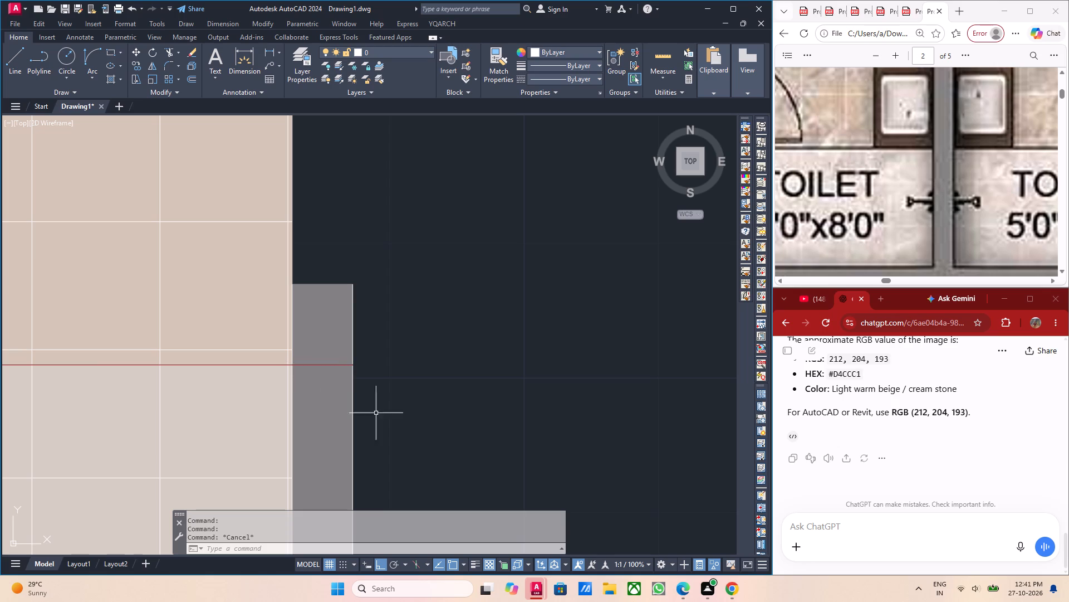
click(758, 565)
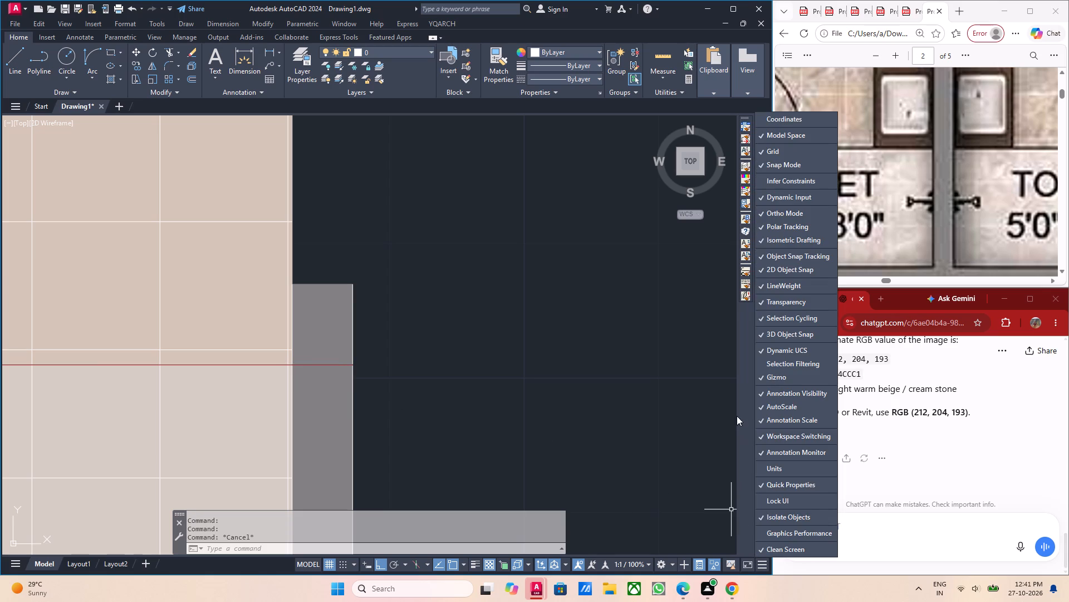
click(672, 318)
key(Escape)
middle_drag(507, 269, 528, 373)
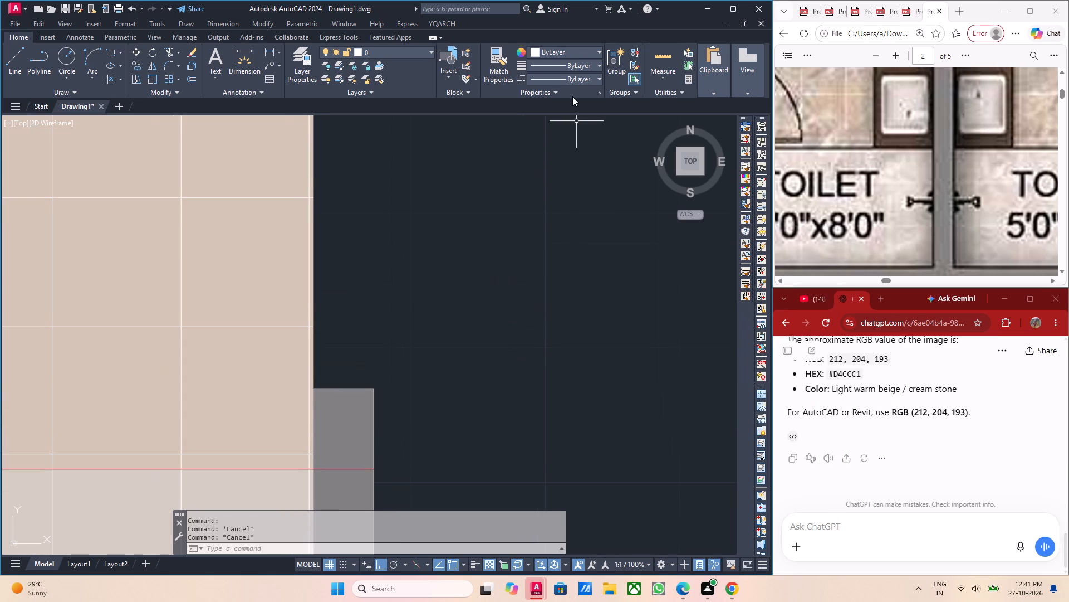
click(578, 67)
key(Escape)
Draw a straight polyline over the toilet–shower dividing line, spanning both toilets between the inner faces of their outer side walls.
middle_drag(414, 399, 666, 324)
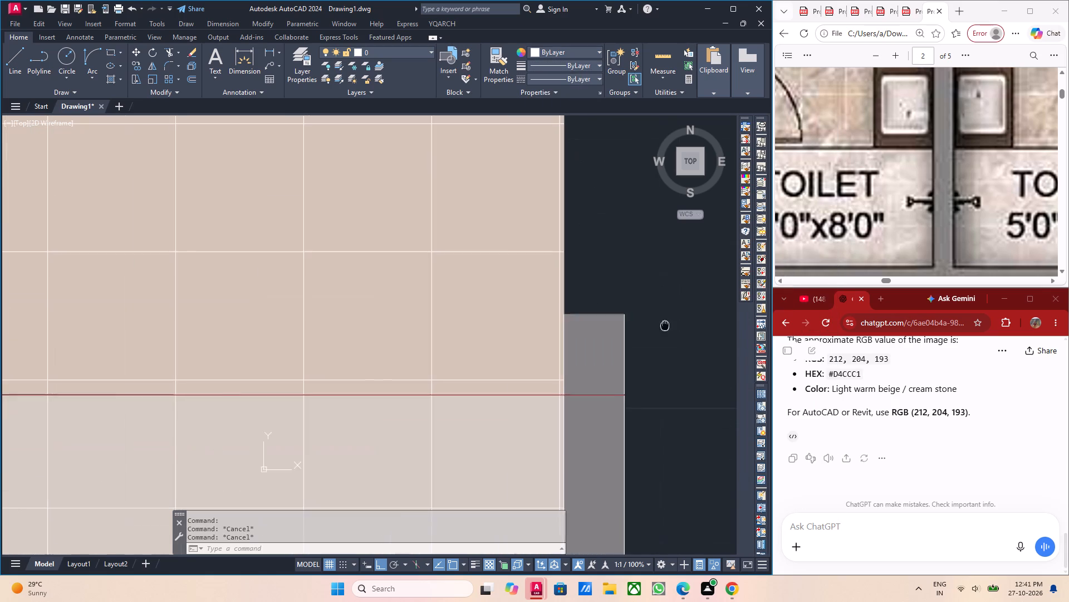
middle_drag(666, 324, 667, 324)
scroll(498, 346, down, 2)
middle_drag(332, 354, 530, 362)
scroll(378, 356, down, 2)
middle_drag(312, 365, 347, 365)
scroll(308, 363, up, 3)
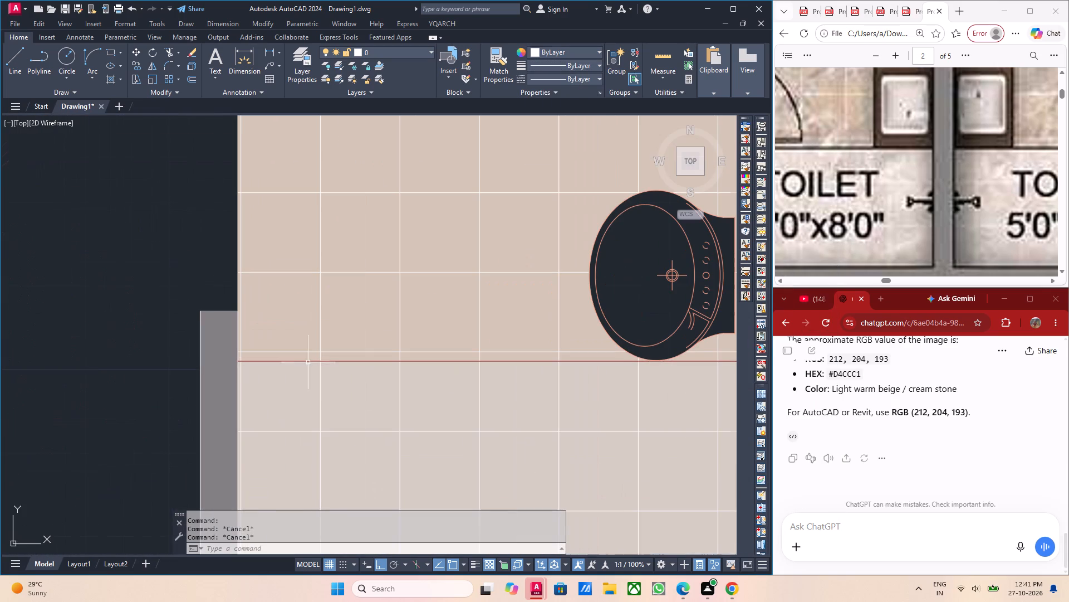
text(pl)
key(Return)
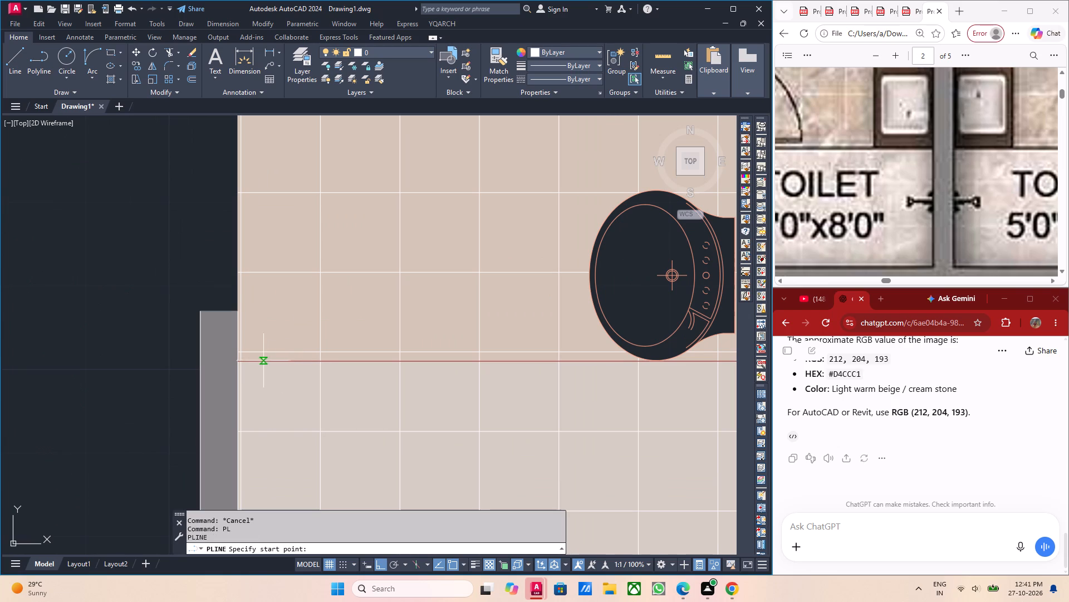
click(236, 358)
scroll(374, 356, down, 2)
middle_drag(502, 363, 108, 363)
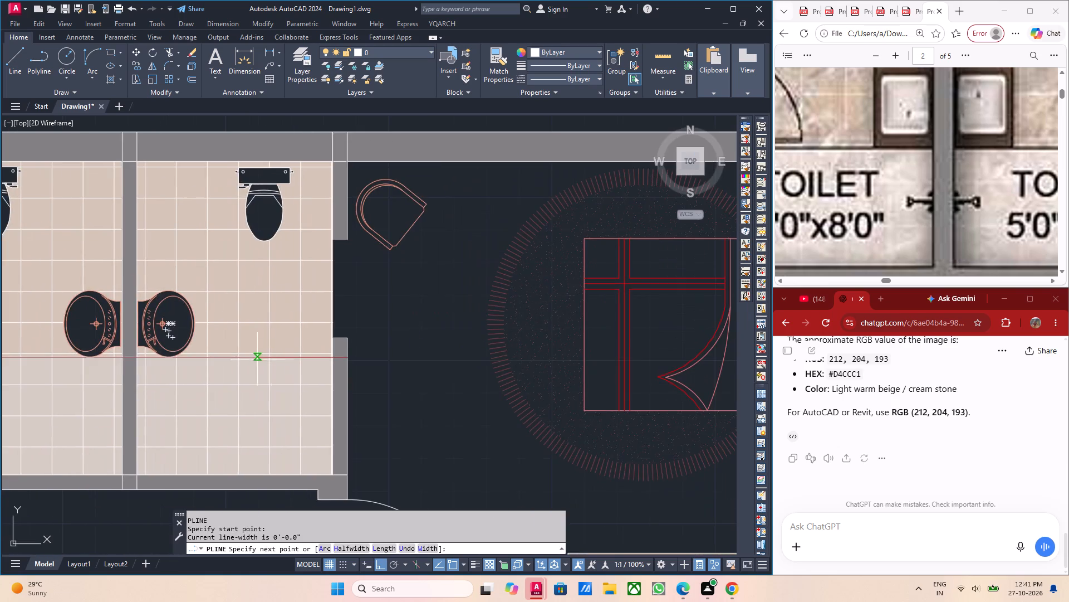
scroll(298, 360, up, 2)
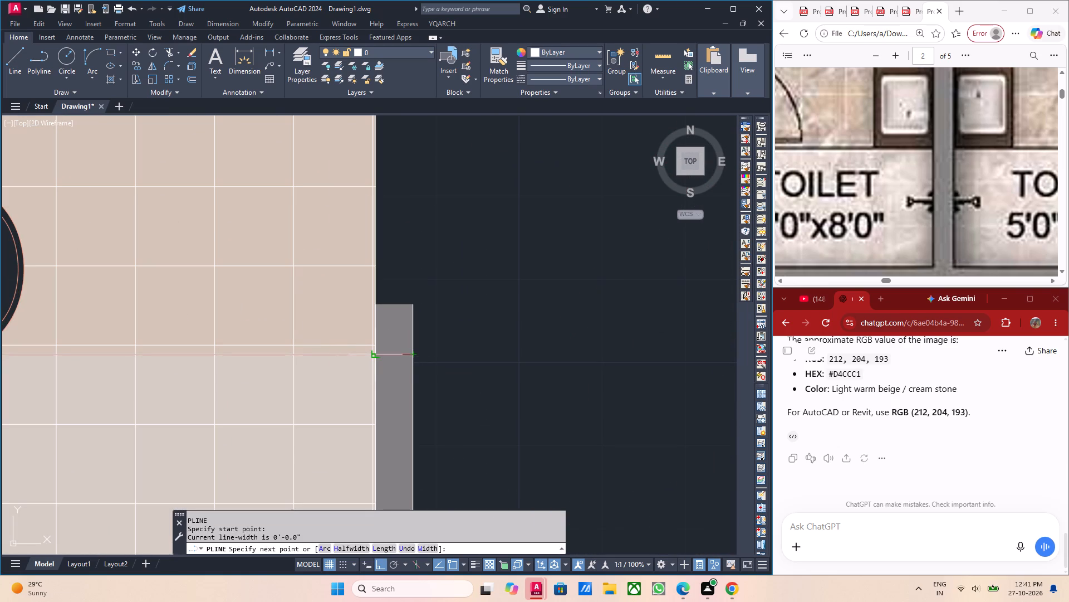
click(376, 355)
key(grave)
scroll(328, 358, up, 1)
key(Escape)
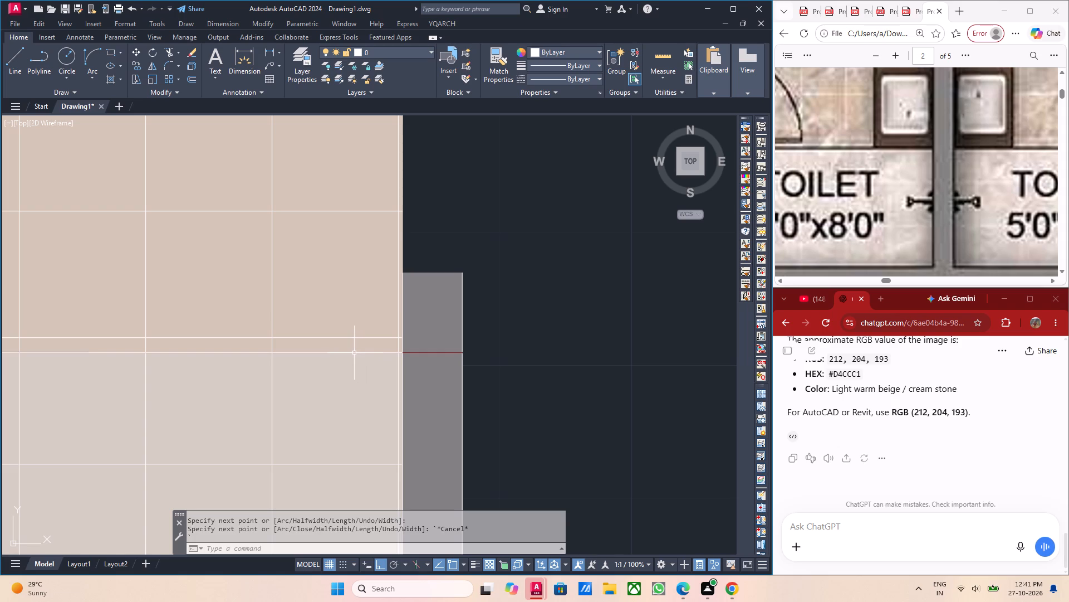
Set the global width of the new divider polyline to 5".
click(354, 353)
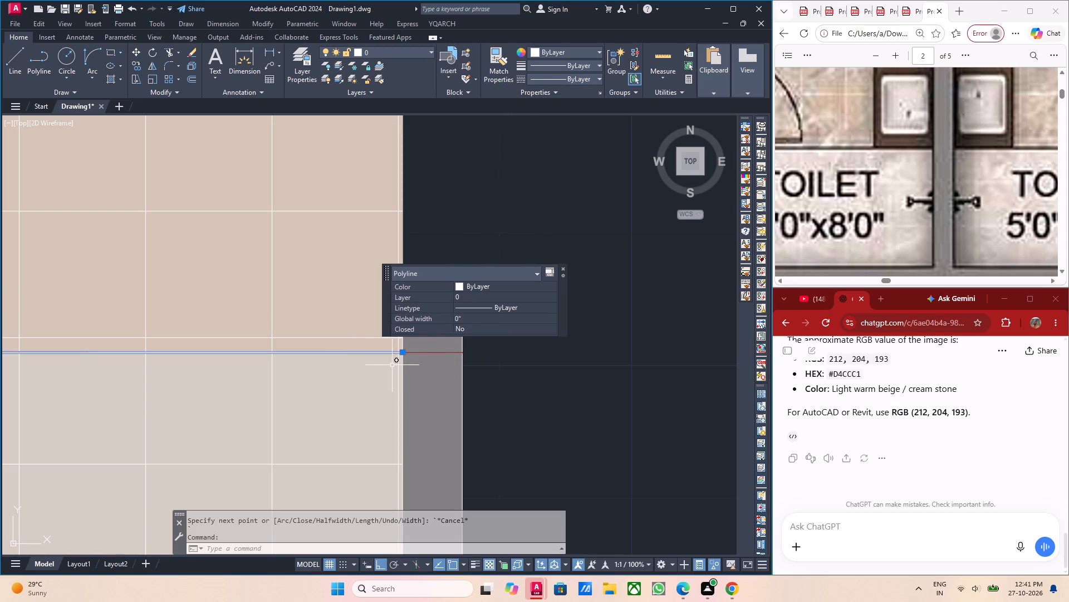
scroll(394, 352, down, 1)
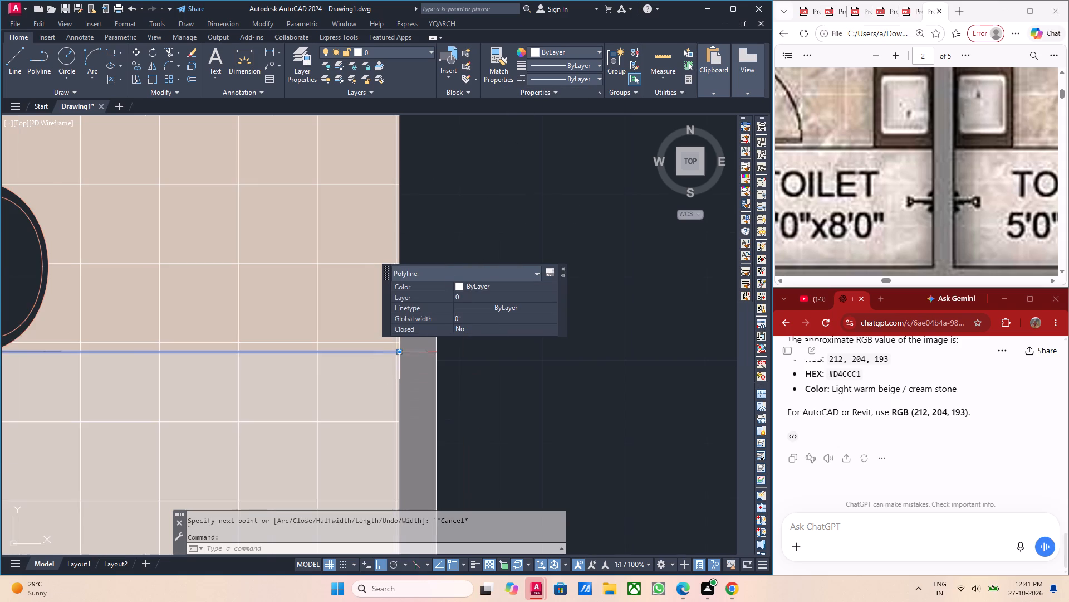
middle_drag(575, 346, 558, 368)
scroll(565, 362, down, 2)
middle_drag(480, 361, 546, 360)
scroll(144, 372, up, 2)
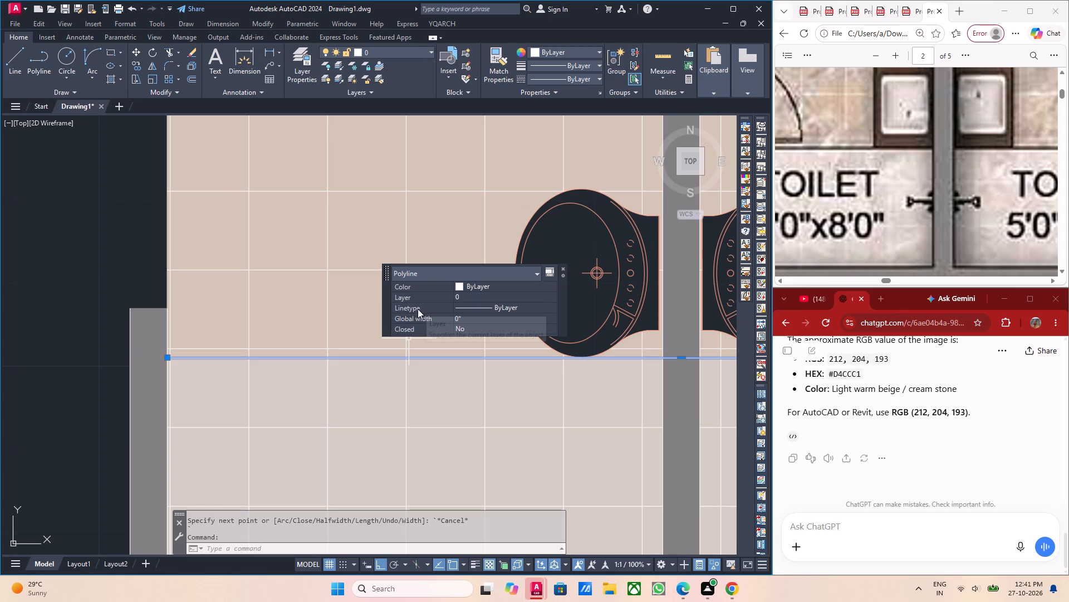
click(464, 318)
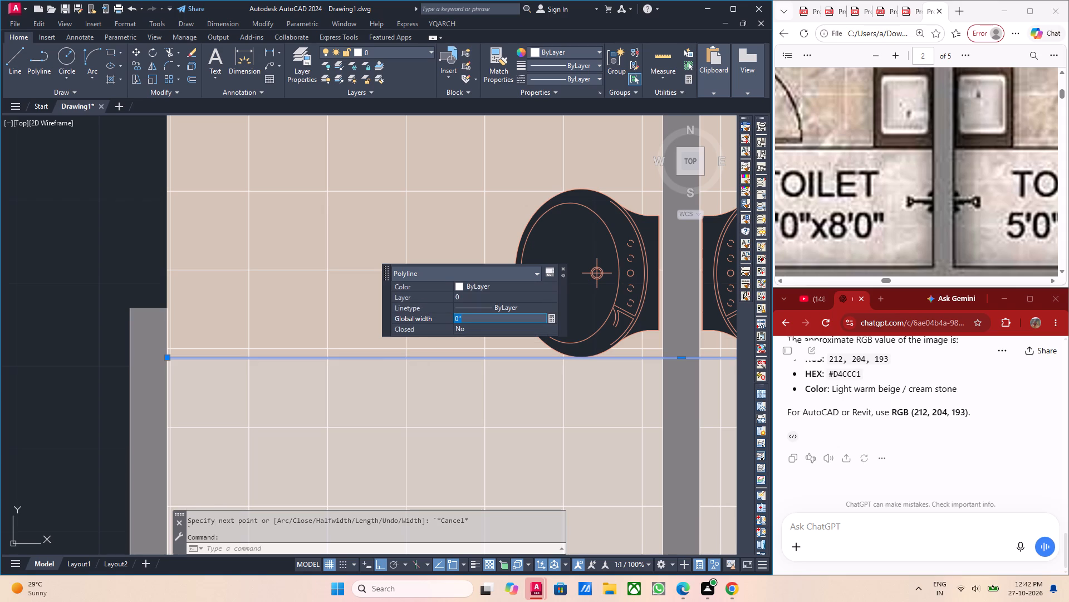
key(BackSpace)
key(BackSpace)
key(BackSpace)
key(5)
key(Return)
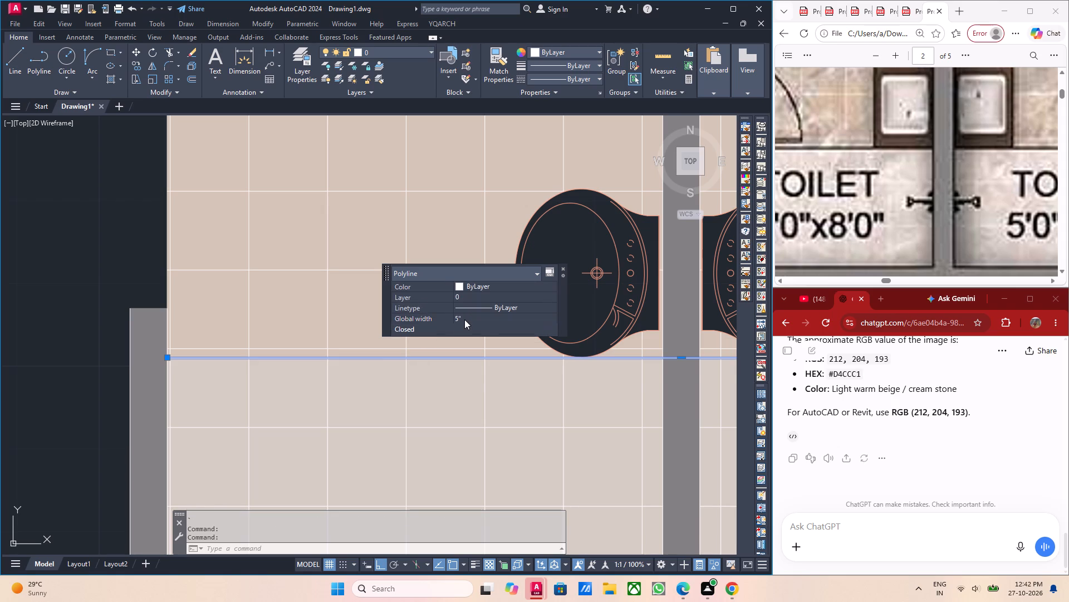
Set the divider polyline's global width to 1".
click(479, 318)
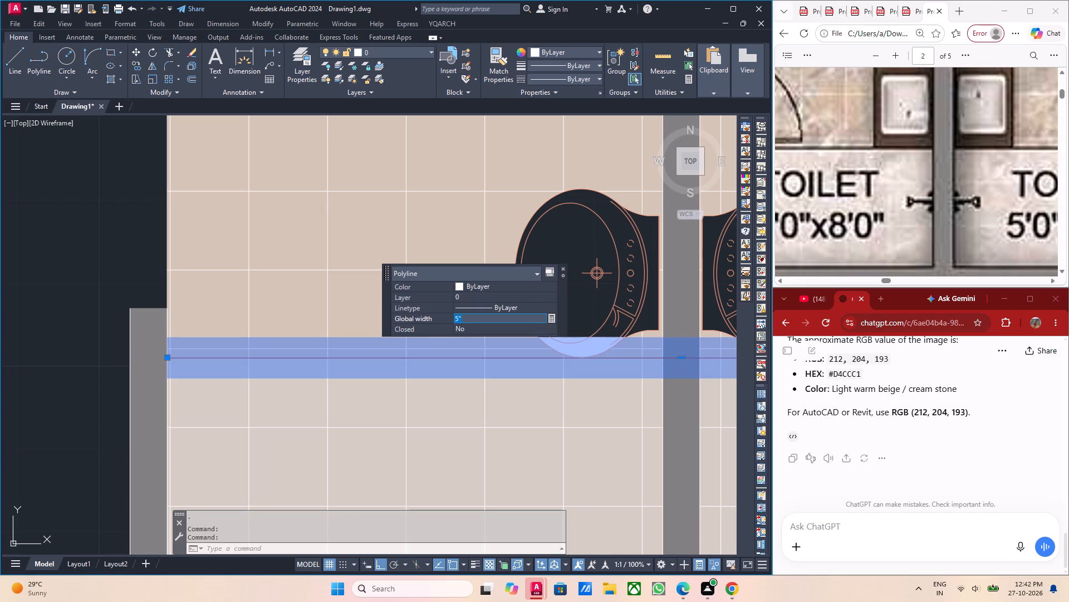
key(BackSpace)
key(BackSpace)
key(BackSpace)
key(1)
key(Return)
click(24, 260)
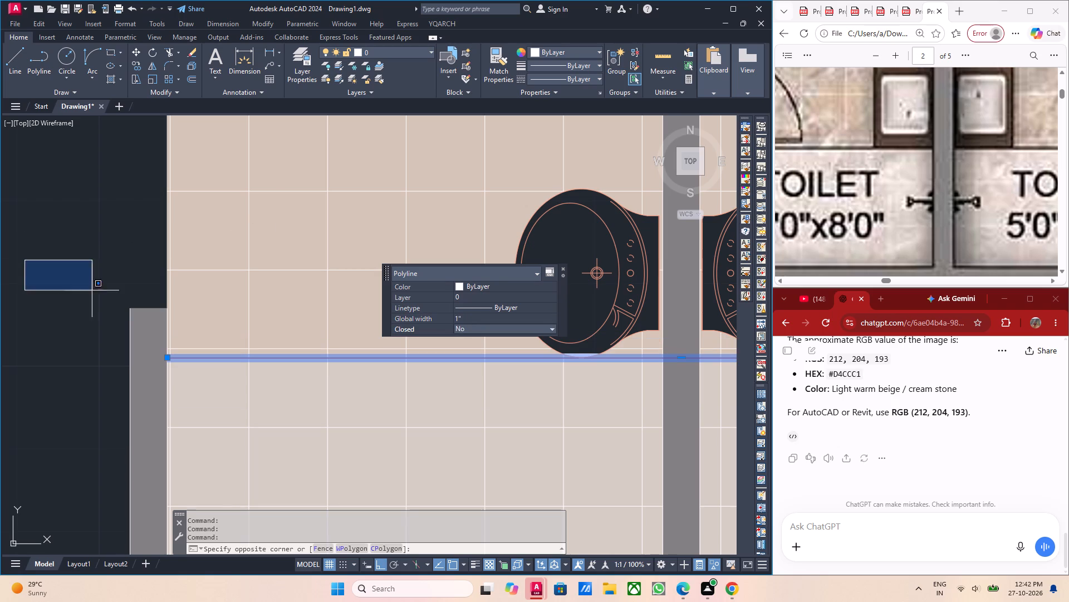
key(Escape)
key(Escape)
Delete the original thin dark red line between the toilet floors and shower areas, keeping the new polyline.
scroll(99, 295, down, 1)
scroll(154, 341, up, 2)
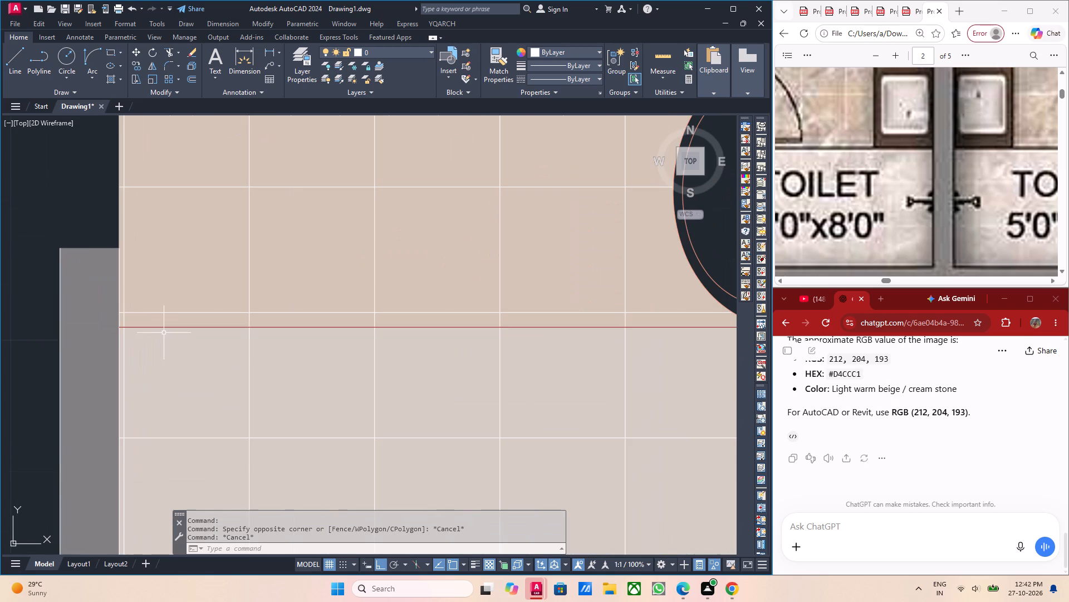
click(164, 328)
click(155, 331)
scroll(120, 326, up, 2)
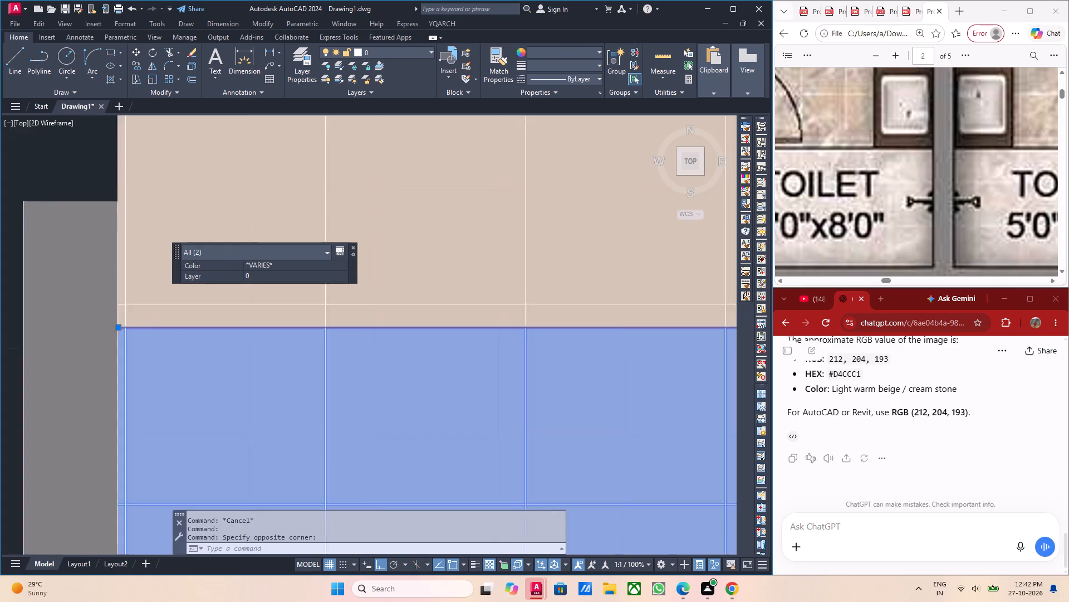
key(Escape)
scroll(125, 328, up, 2)
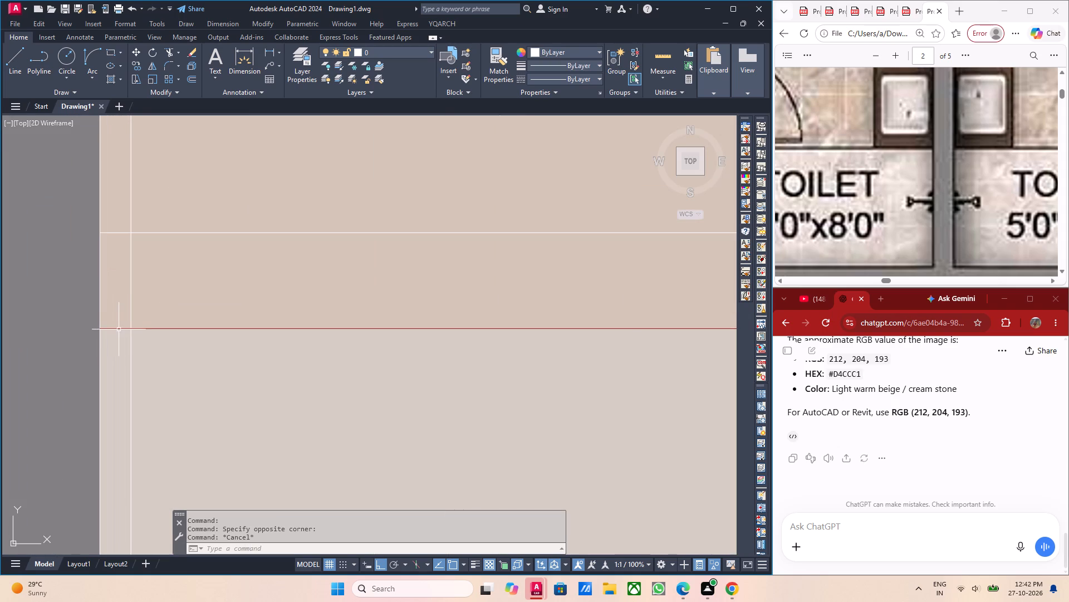
click(119, 329)
scroll(120, 328, down, 4)
scroll(340, 348, down, 4)
middle_drag(529, 367, 331, 370)
scroll(385, 352, up, 2)
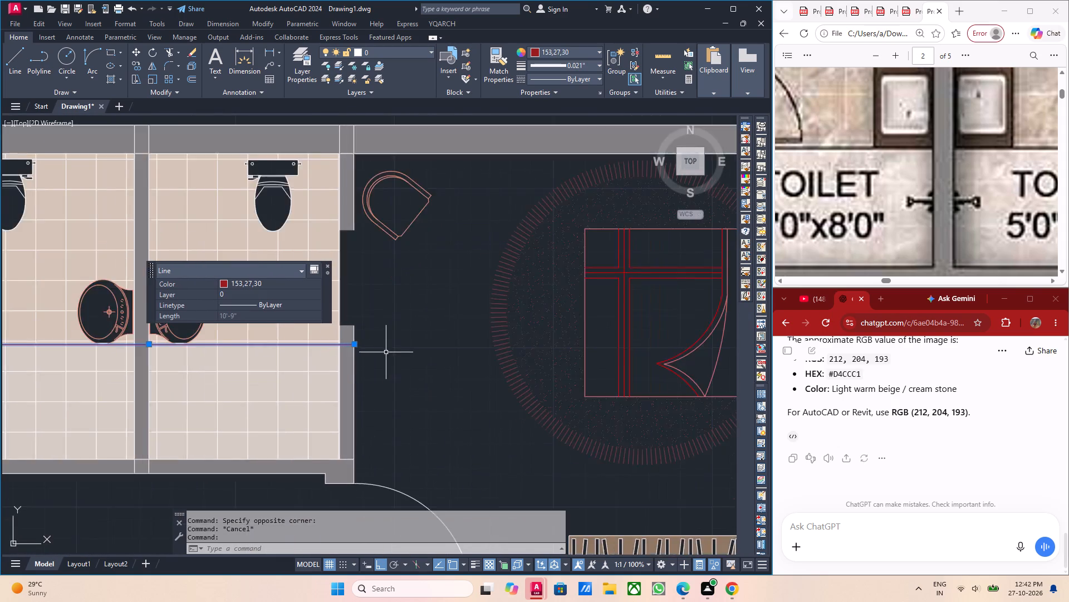
click(337, 338)
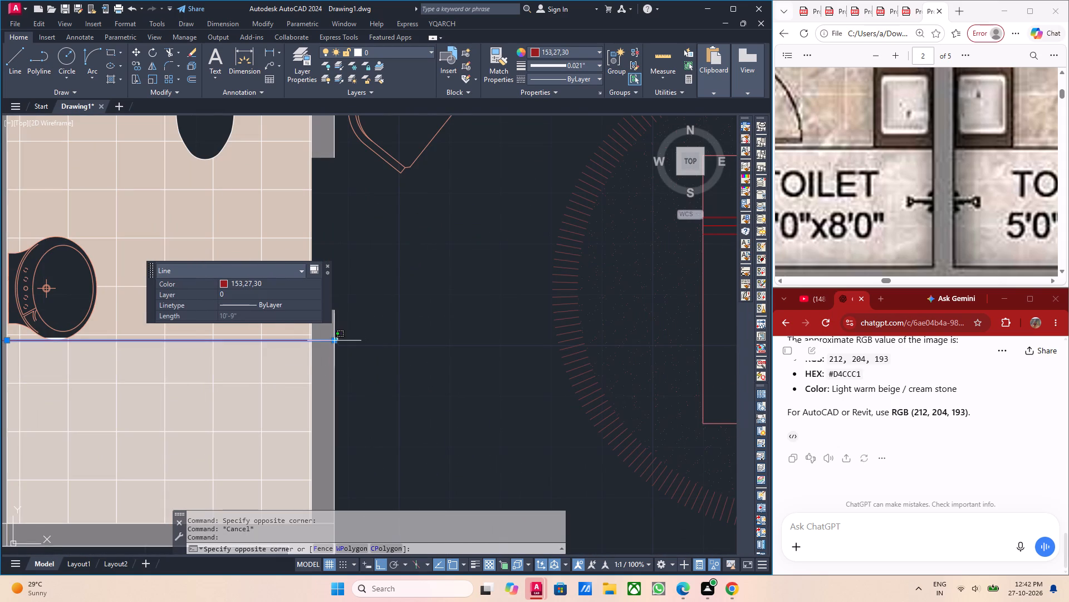
key(Delete)
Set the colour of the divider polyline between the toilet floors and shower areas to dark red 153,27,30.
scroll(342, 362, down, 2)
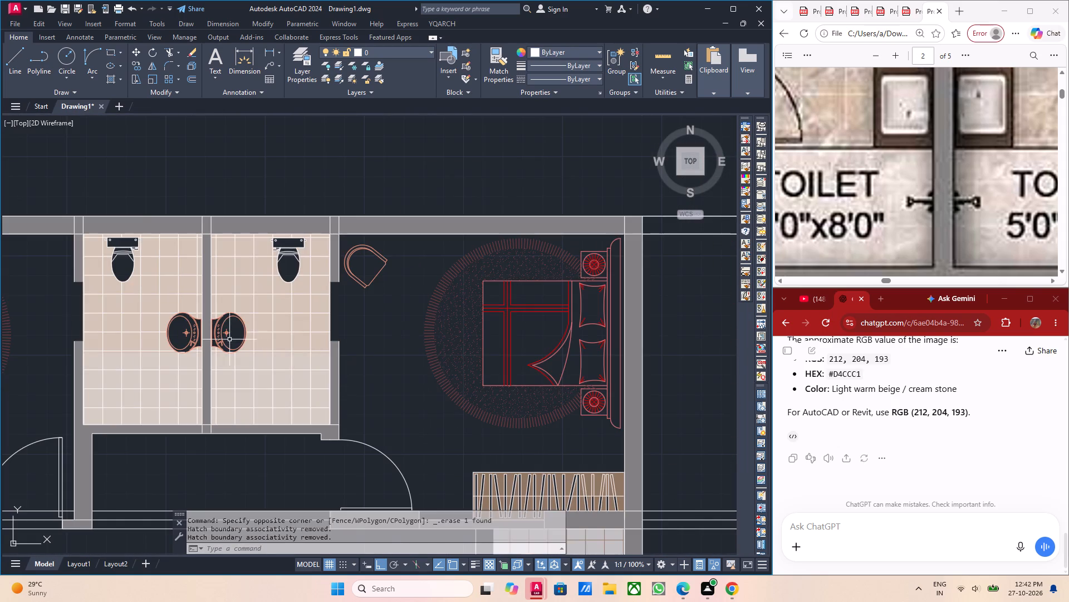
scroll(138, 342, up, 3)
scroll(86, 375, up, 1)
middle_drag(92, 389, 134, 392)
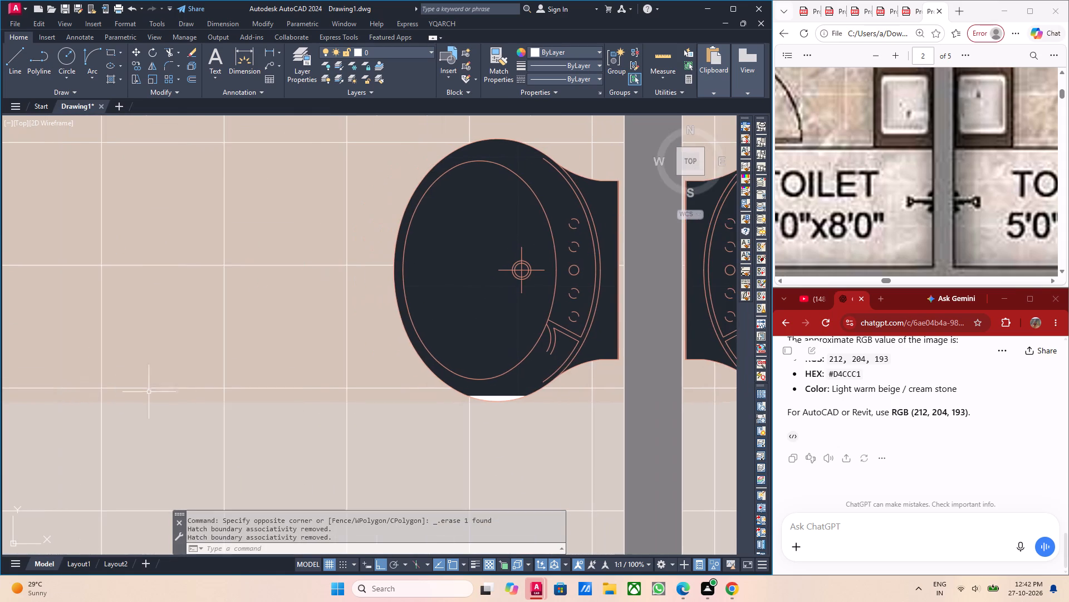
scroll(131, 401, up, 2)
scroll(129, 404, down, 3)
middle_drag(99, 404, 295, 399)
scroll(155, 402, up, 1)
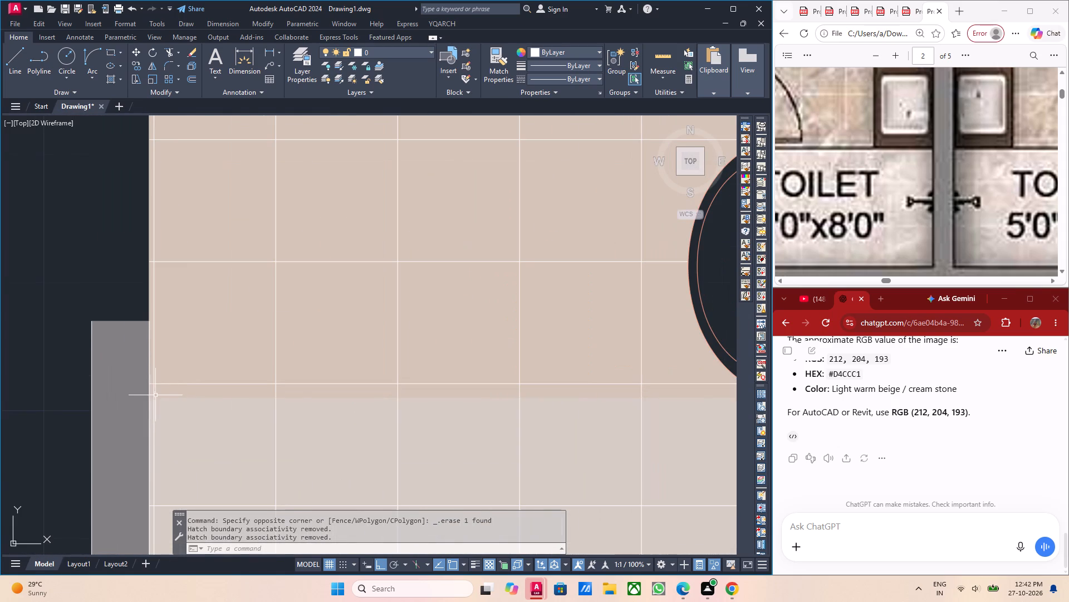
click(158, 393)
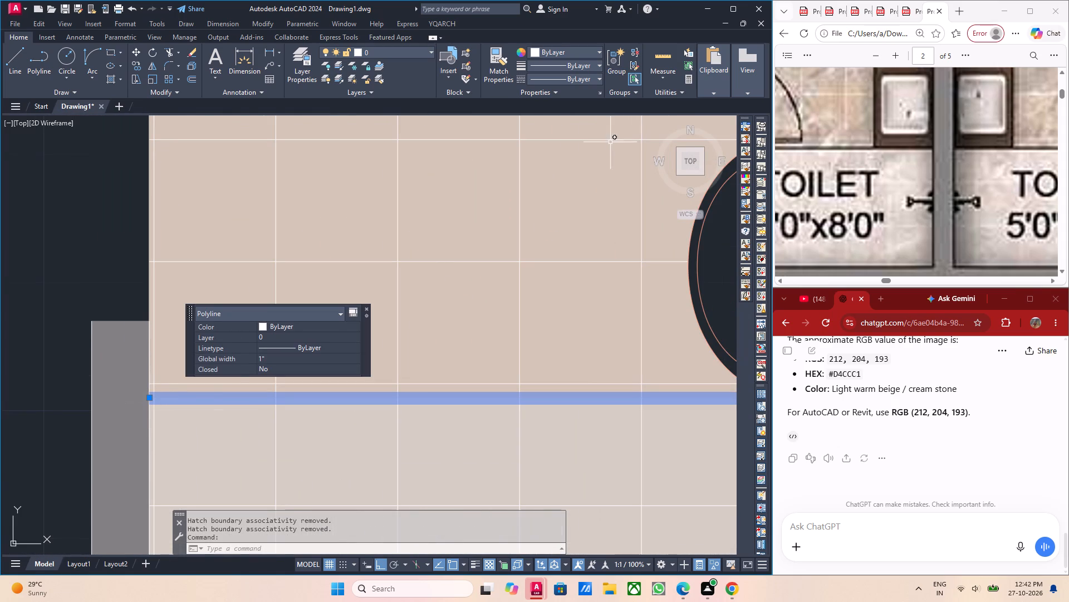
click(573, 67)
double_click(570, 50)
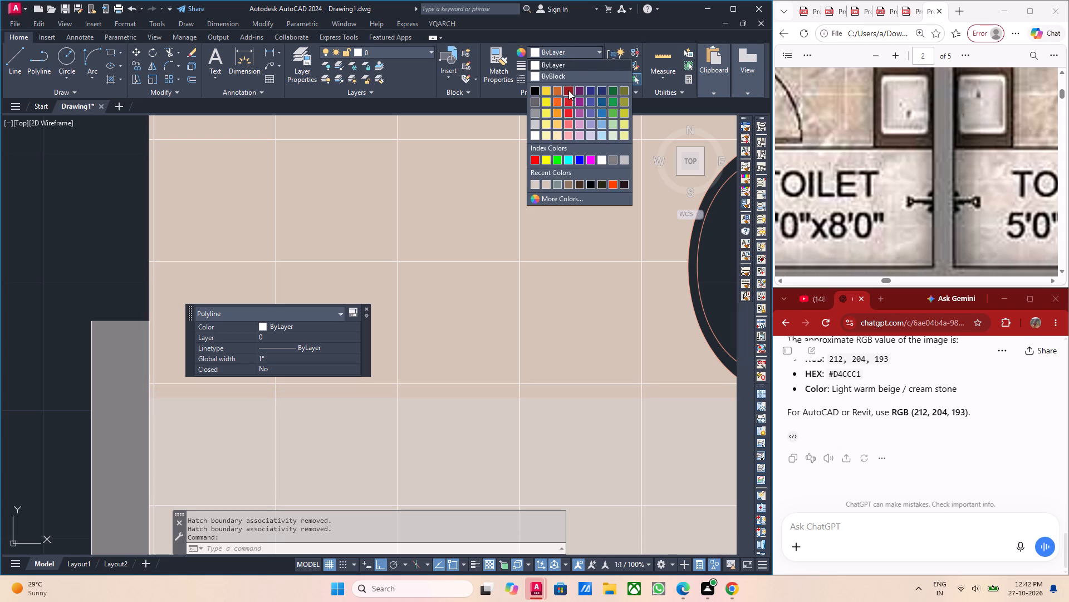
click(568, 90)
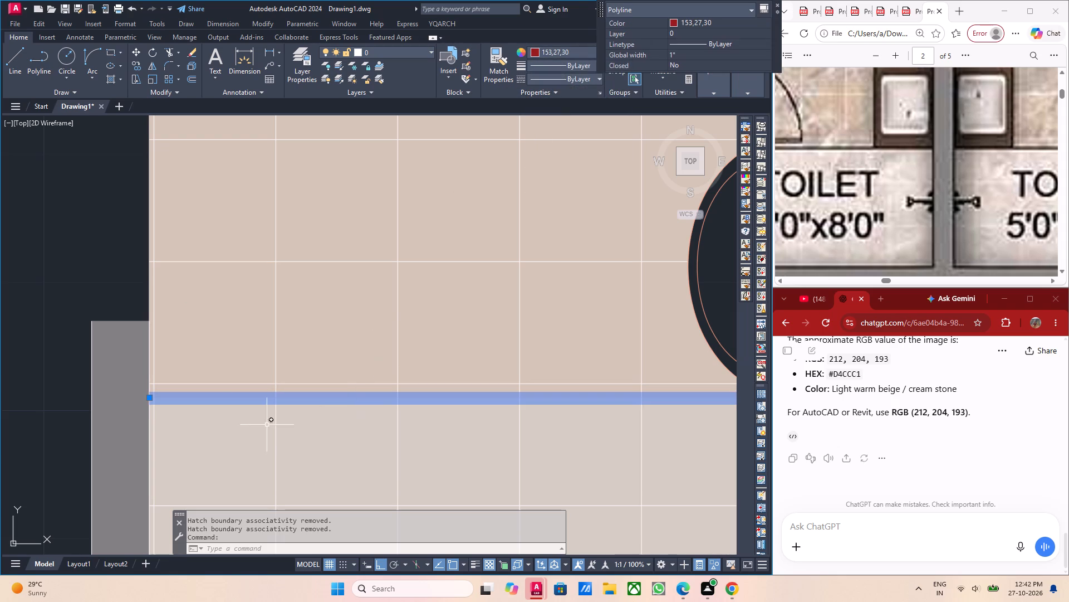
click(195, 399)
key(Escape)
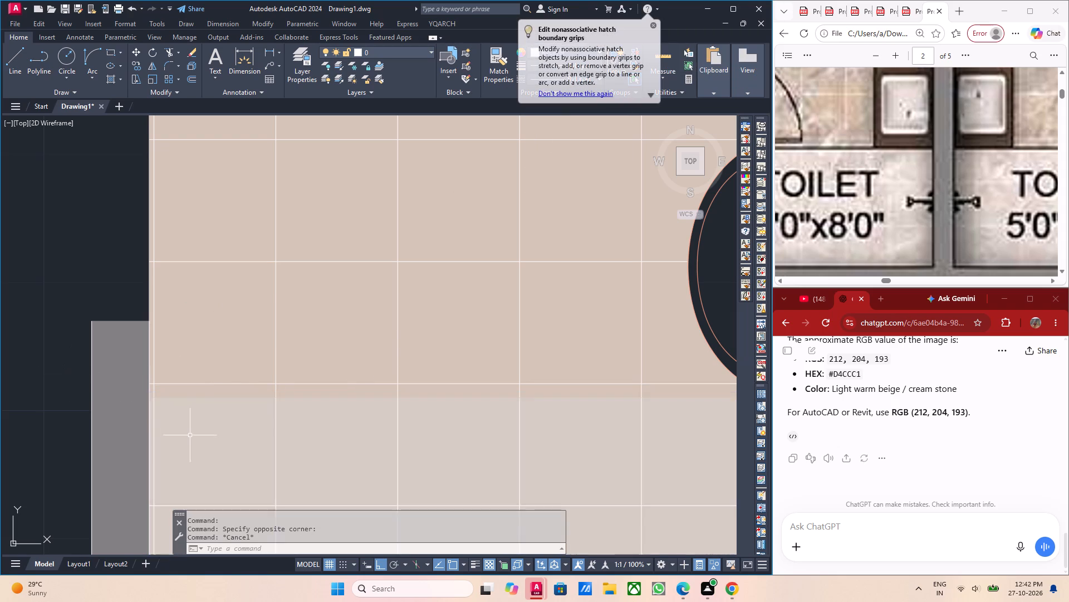
Change the divider polyline's colour to yellow 248,215,49.
scroll(168, 406, up, 2)
click(130, 371)
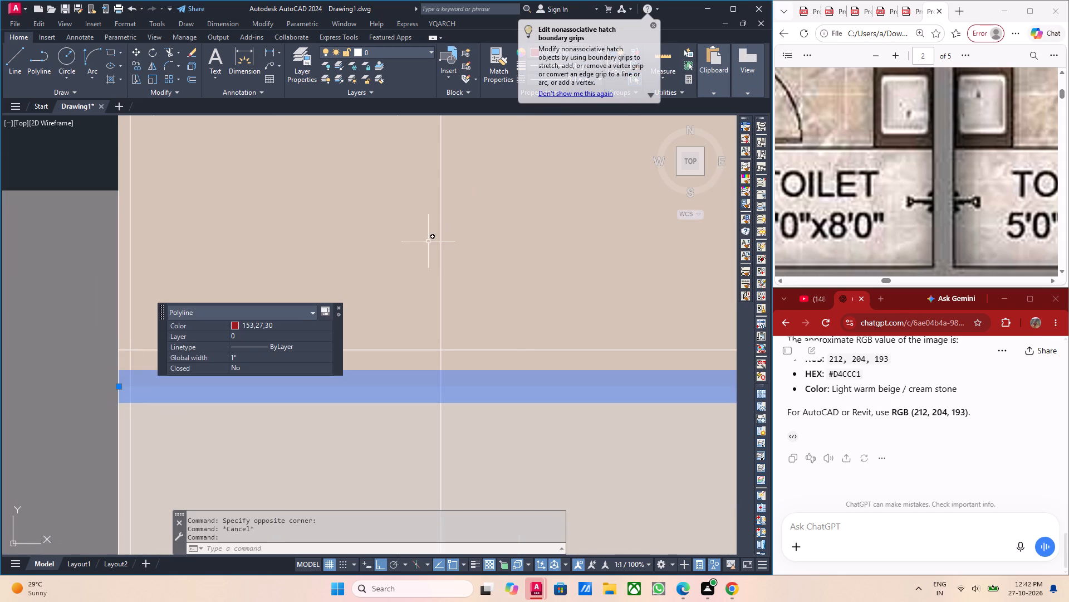
click(256, 327)
click(260, 323)
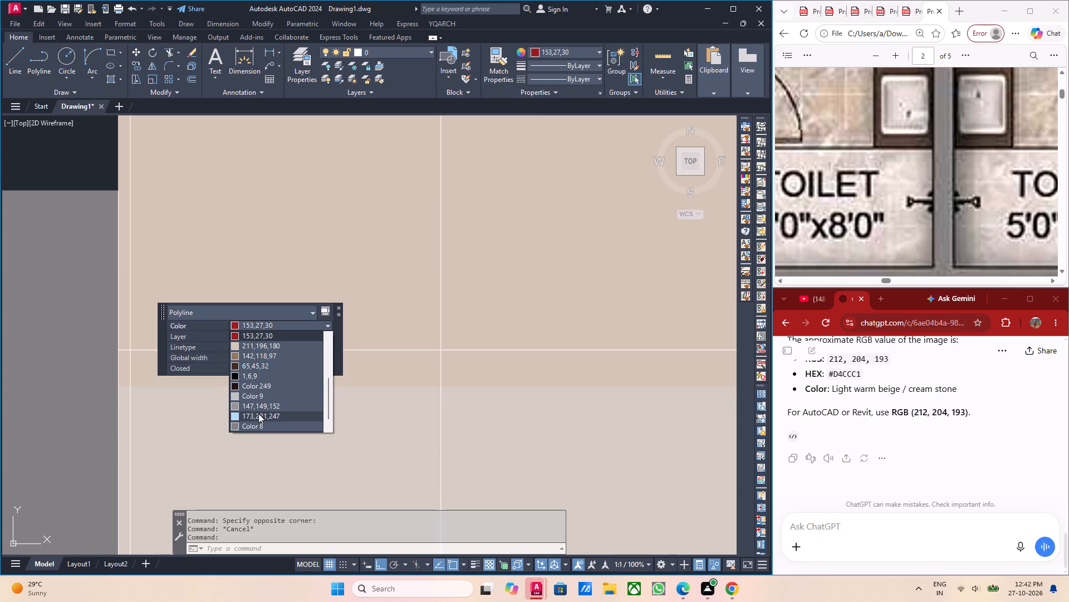
click(563, 53)
click(563, 53)
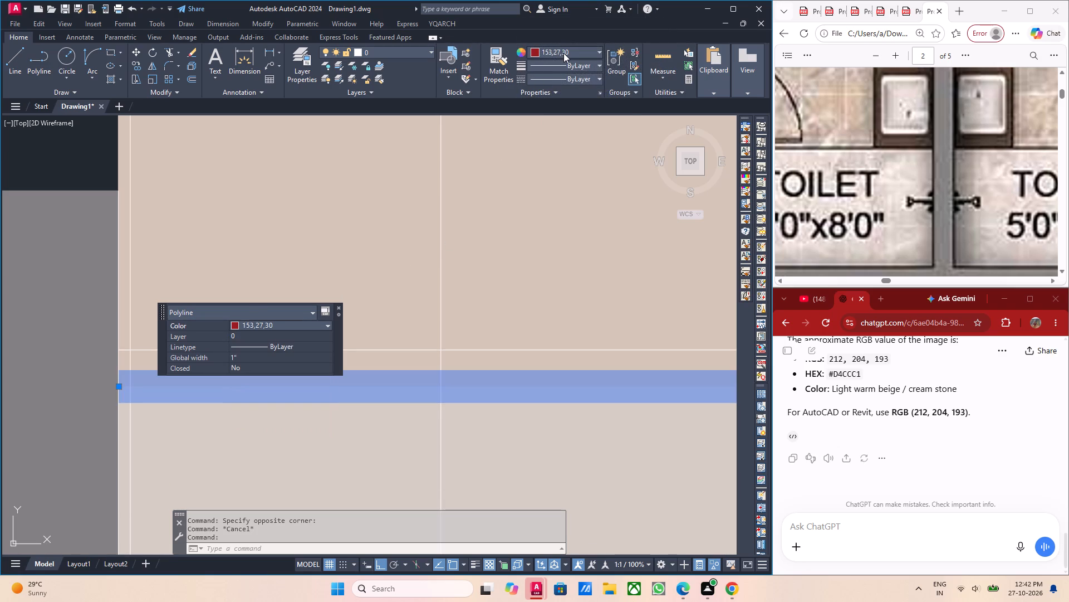
click(544, 90)
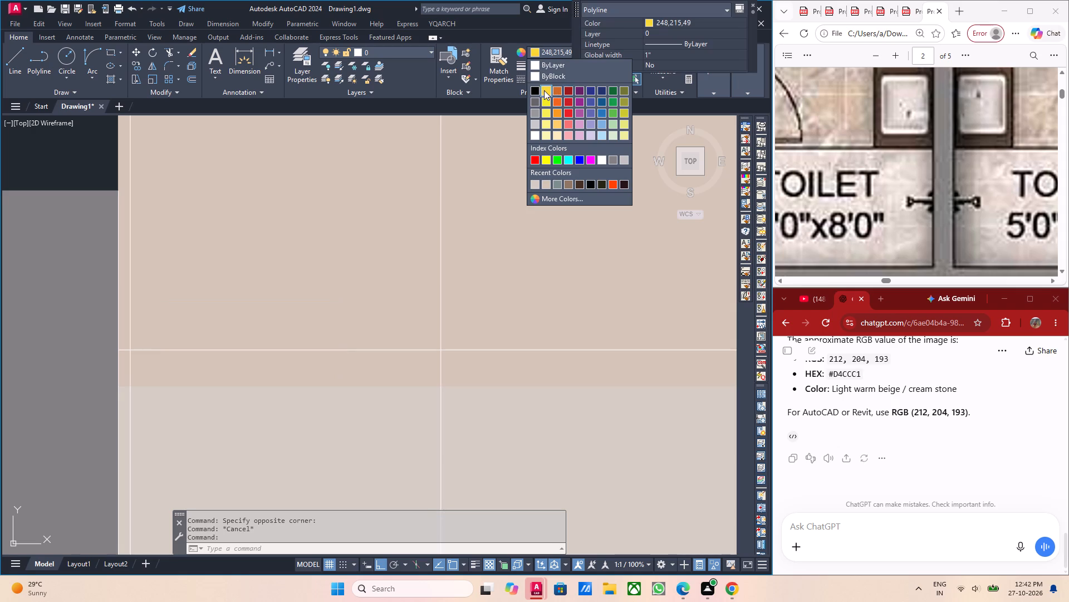
click(162, 397)
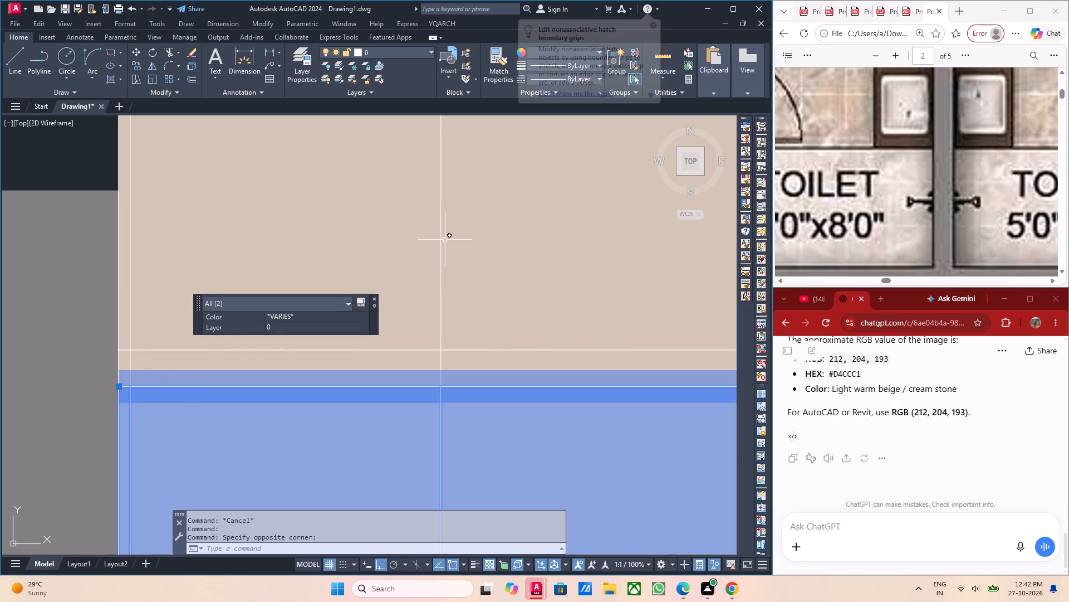
key(Escape)
Bring the yellow divider polyline between the toilet floors and shower areas to the front of the draw order.
scroll(454, 224, down, 3)
middle_drag(469, 249, 203, 342)
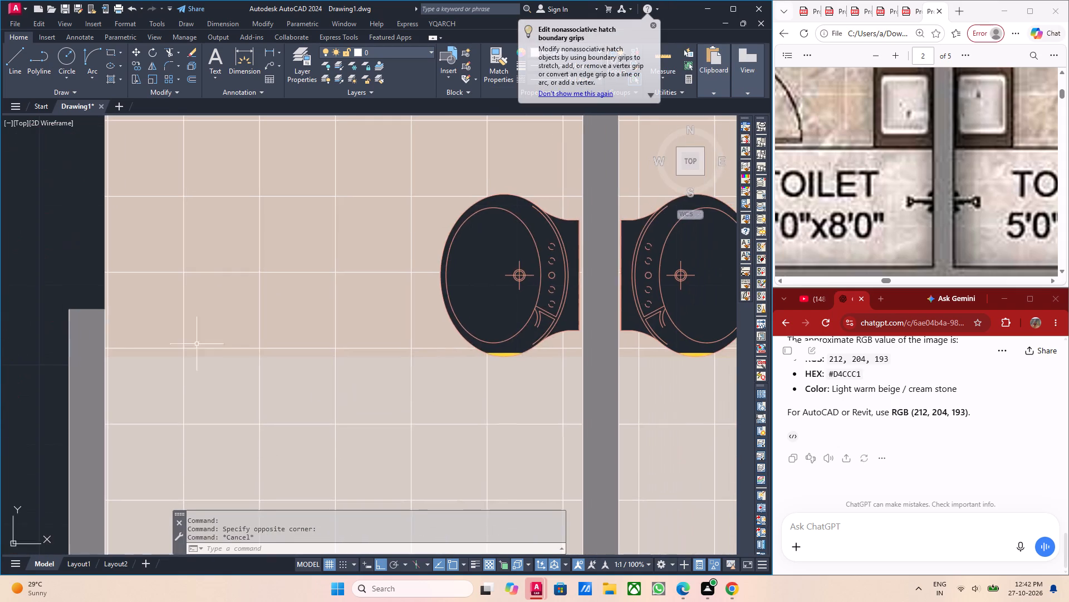
scroll(278, 359, down, 2)
scroll(376, 375, up, 1)
middle_drag(336, 388, 318, 393)
scroll(335, 360, up, 5)
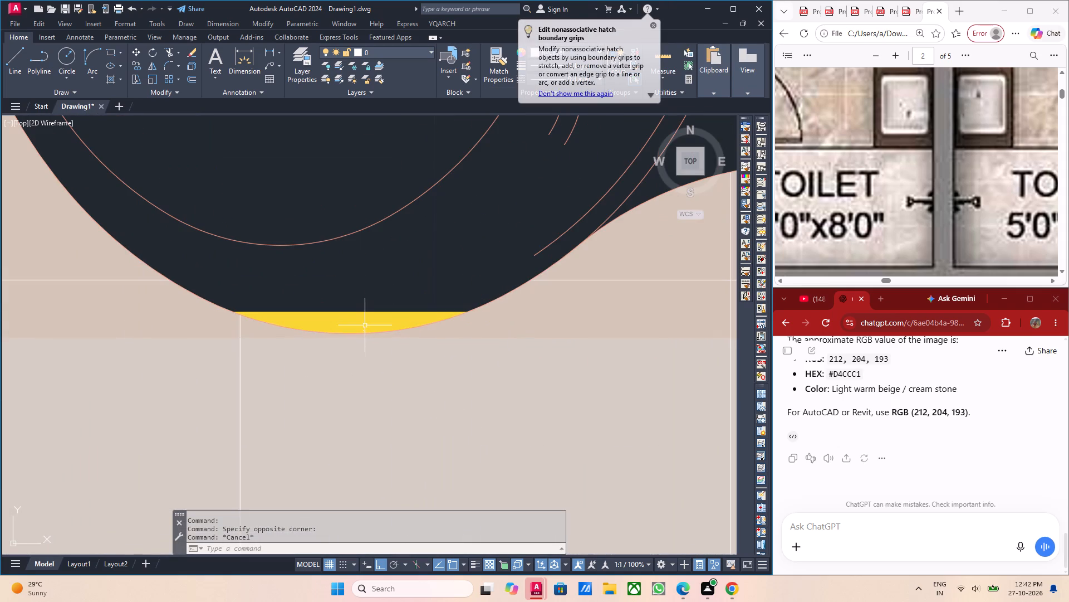
click(362, 320)
click(334, 317)
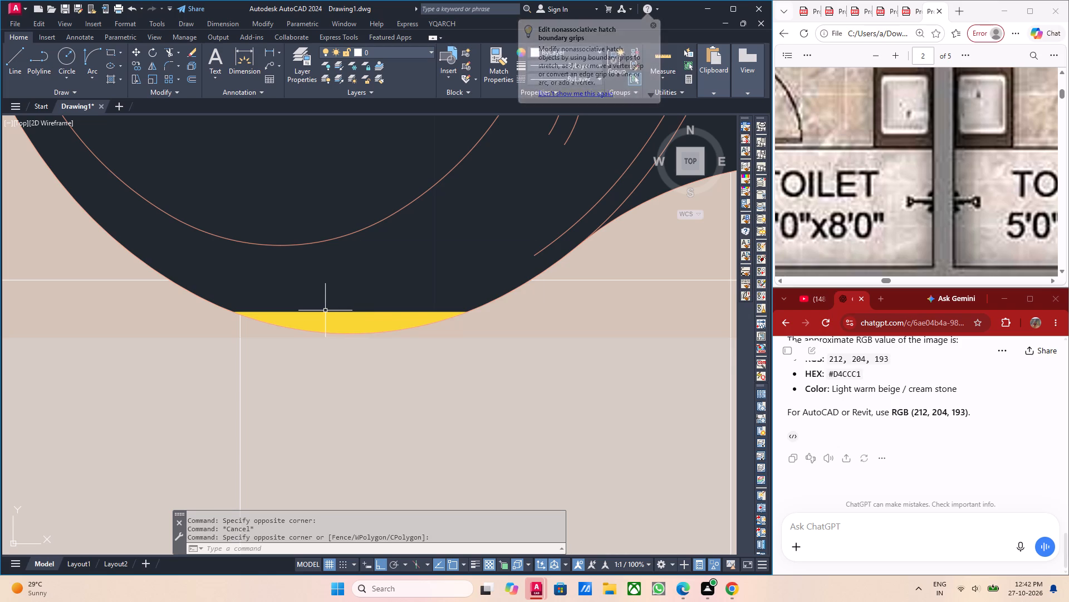
click(325, 310)
right_click(318, 313)
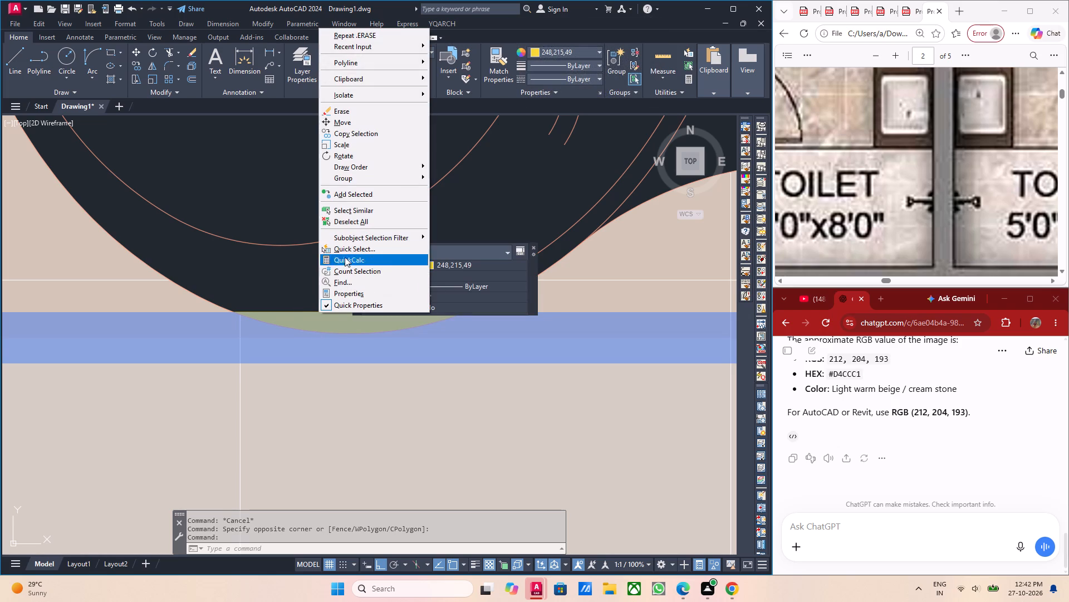
click(359, 165)
click(452, 168)
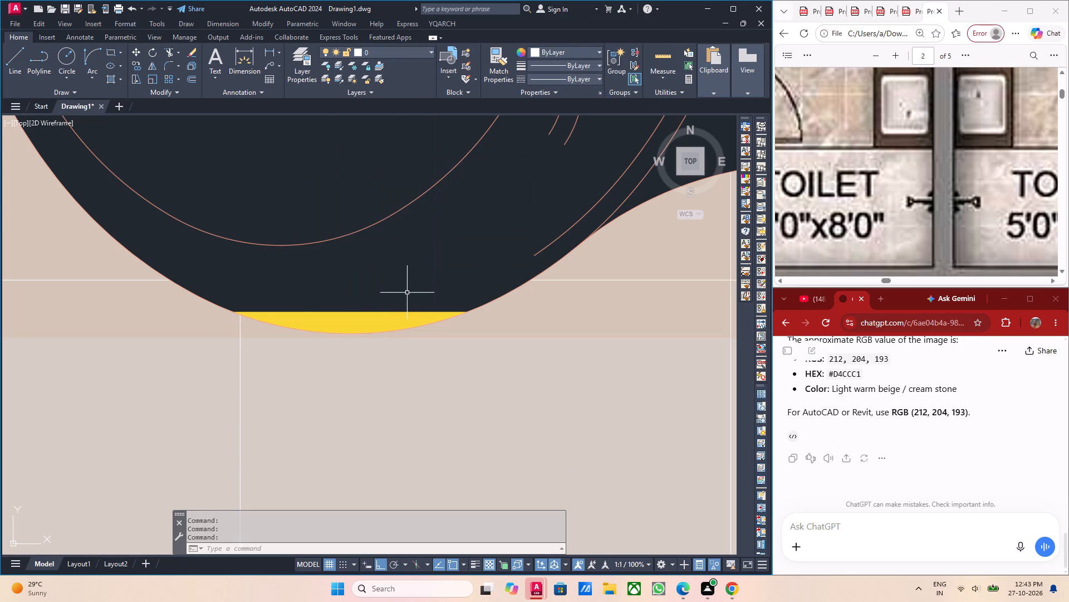
click(364, 318)
click(339, 309)
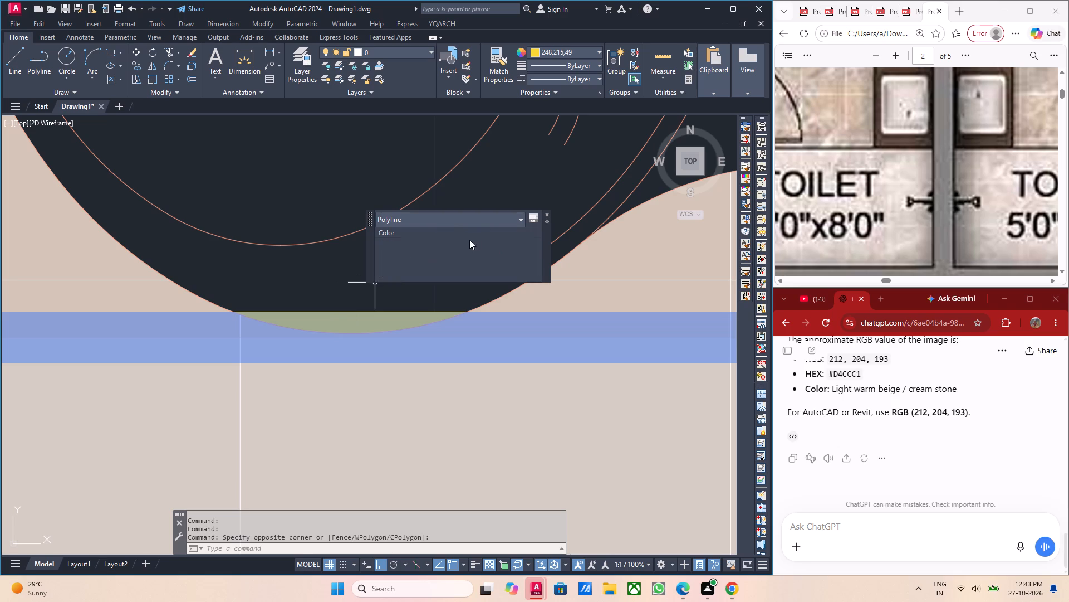
right_click(396, 186)
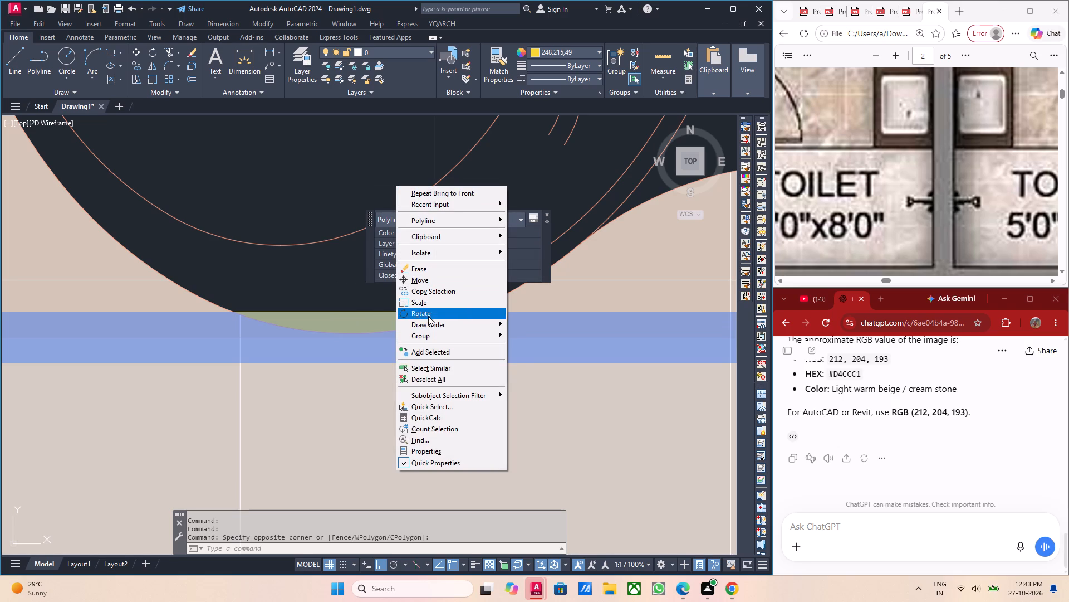
click(430, 323)
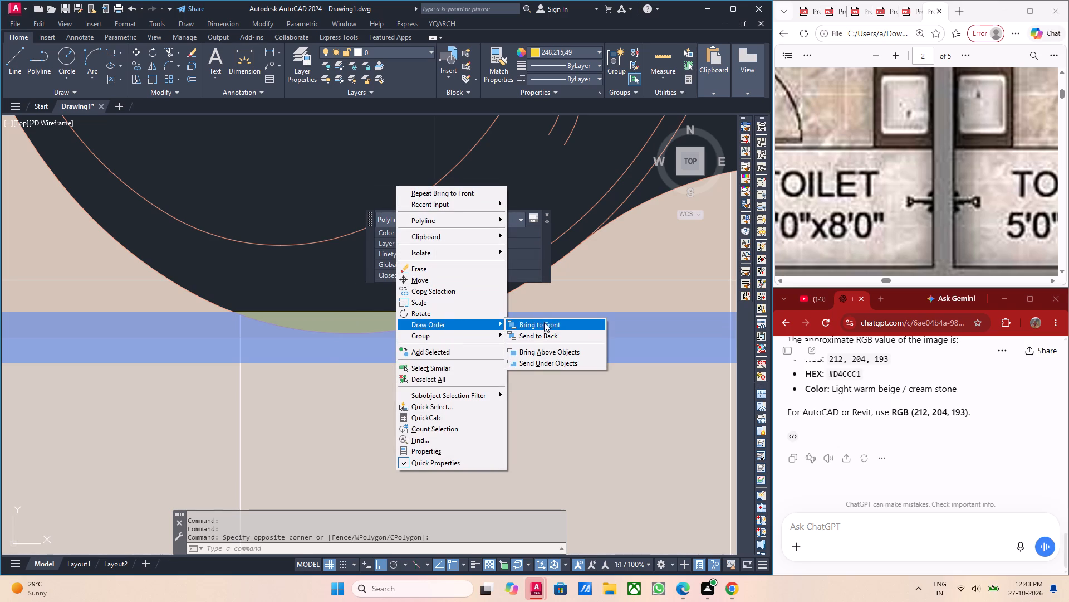
click(544, 322)
Send the shower area's NET floor hatch to the back of the draw order.
click(512, 380)
right_click(502, 377)
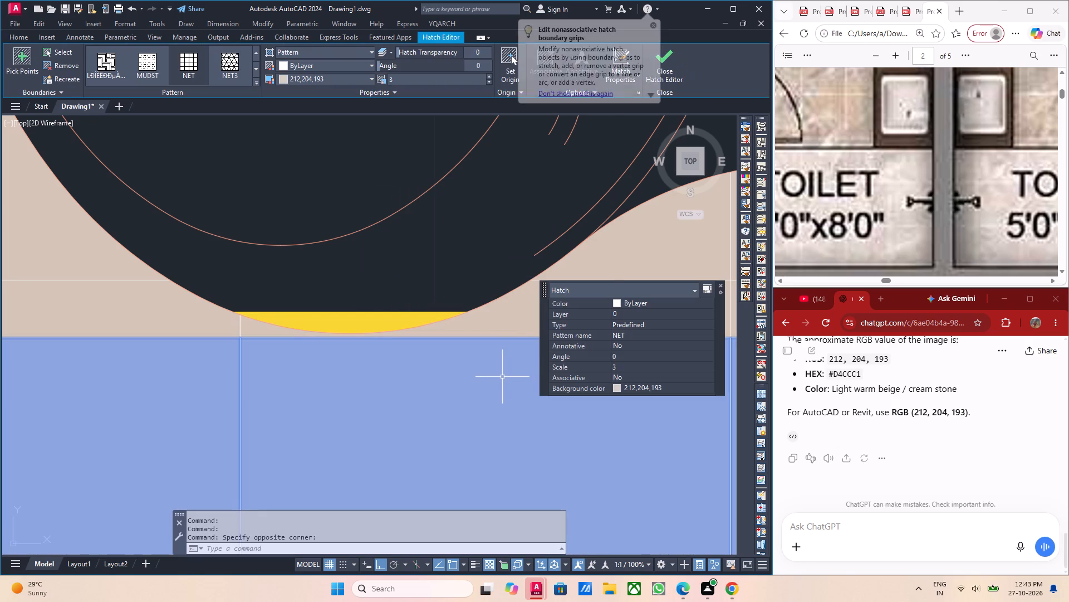
click(530, 229)
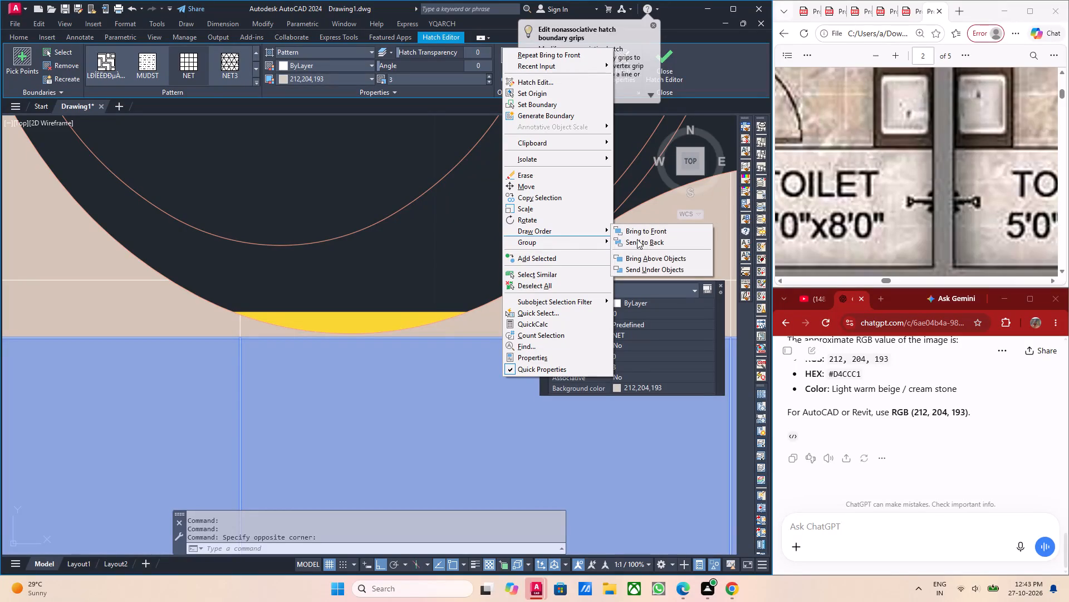
click(643, 240)
scroll(475, 318, down, 4)
scroll(524, 333, down, 2)
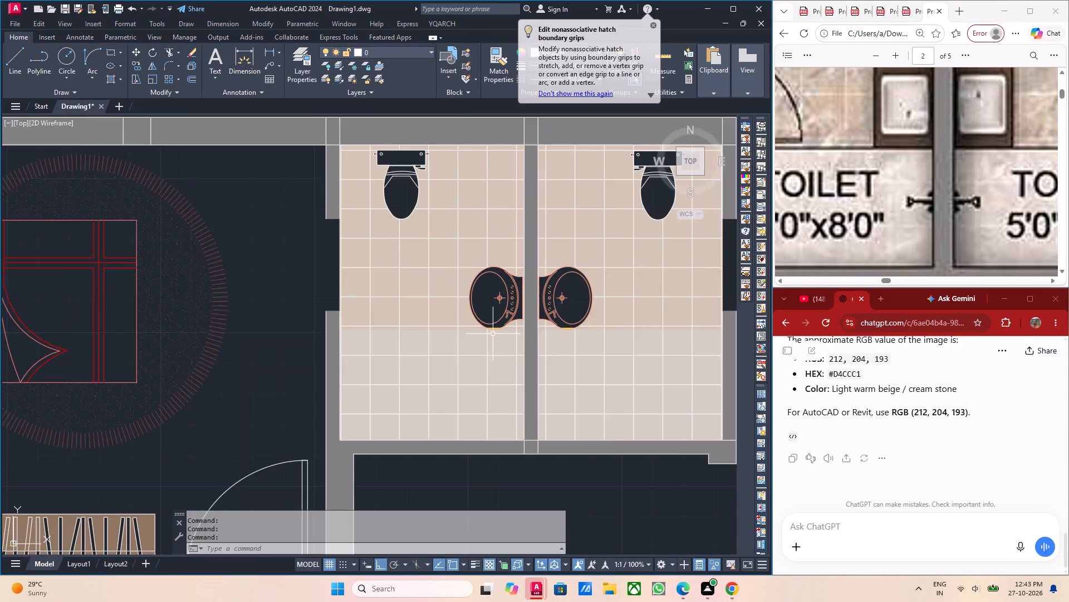
middle_drag(659, 339, 404, 342)
key(Escape)
key(Escape)
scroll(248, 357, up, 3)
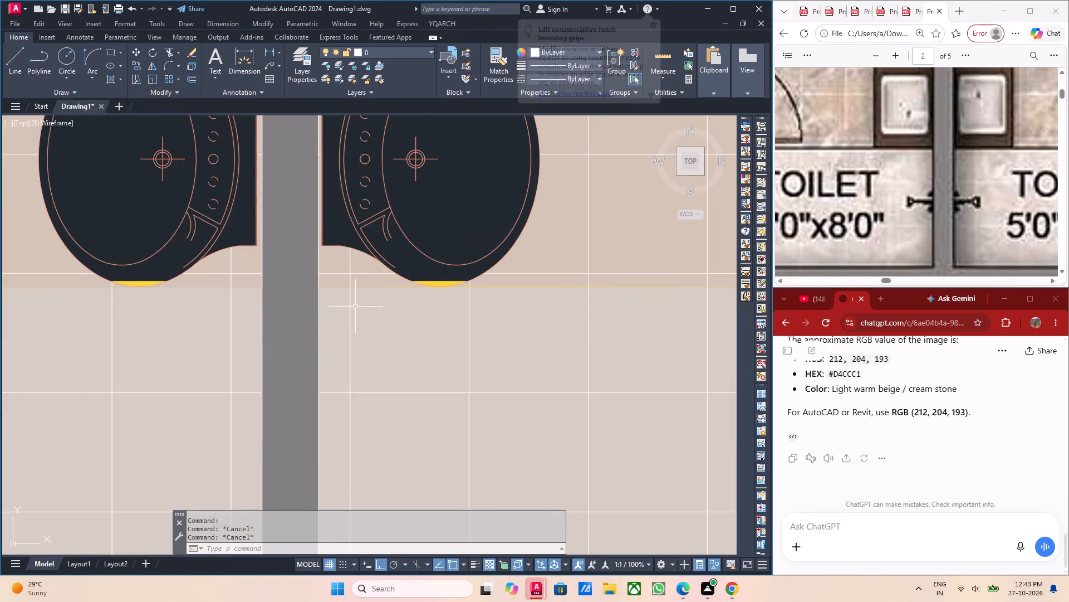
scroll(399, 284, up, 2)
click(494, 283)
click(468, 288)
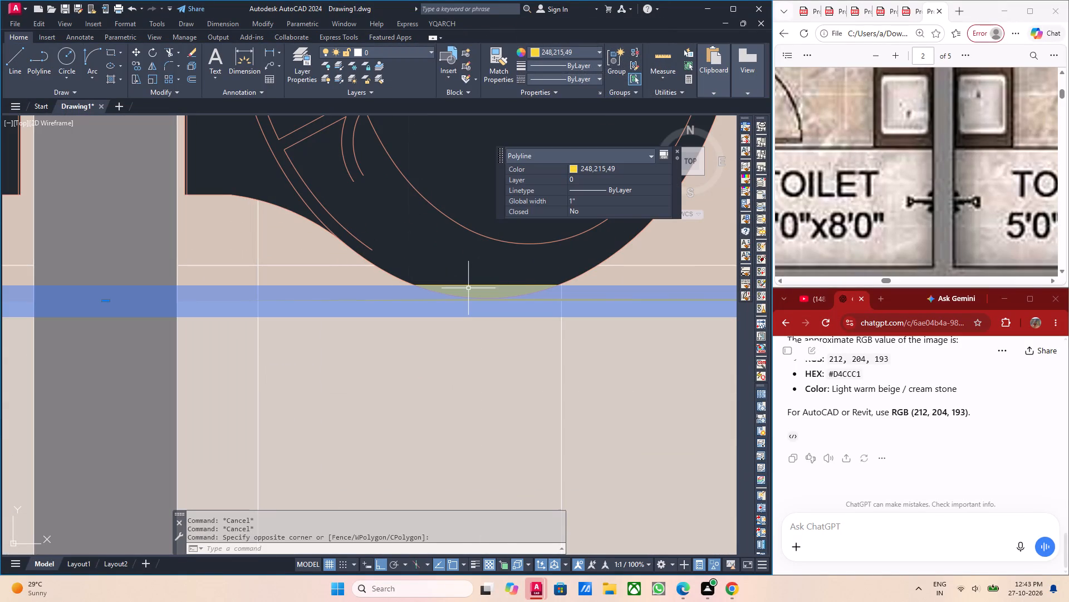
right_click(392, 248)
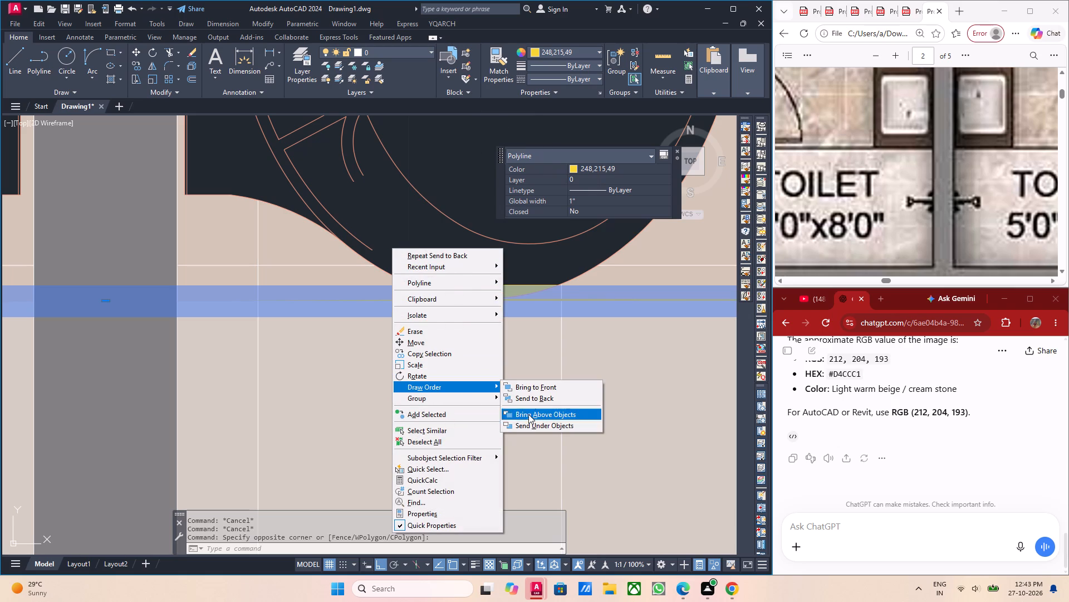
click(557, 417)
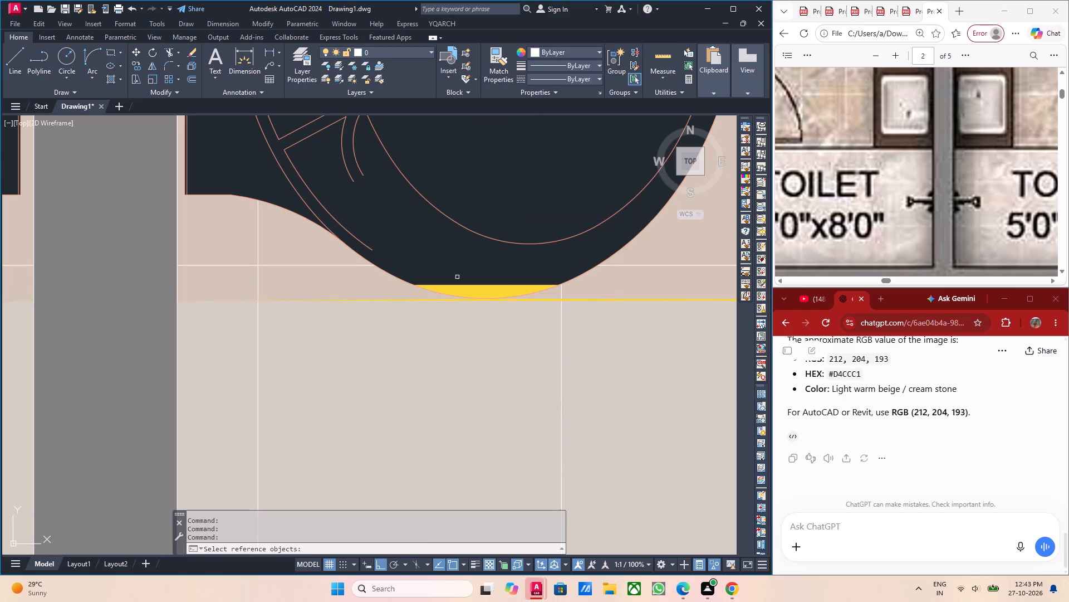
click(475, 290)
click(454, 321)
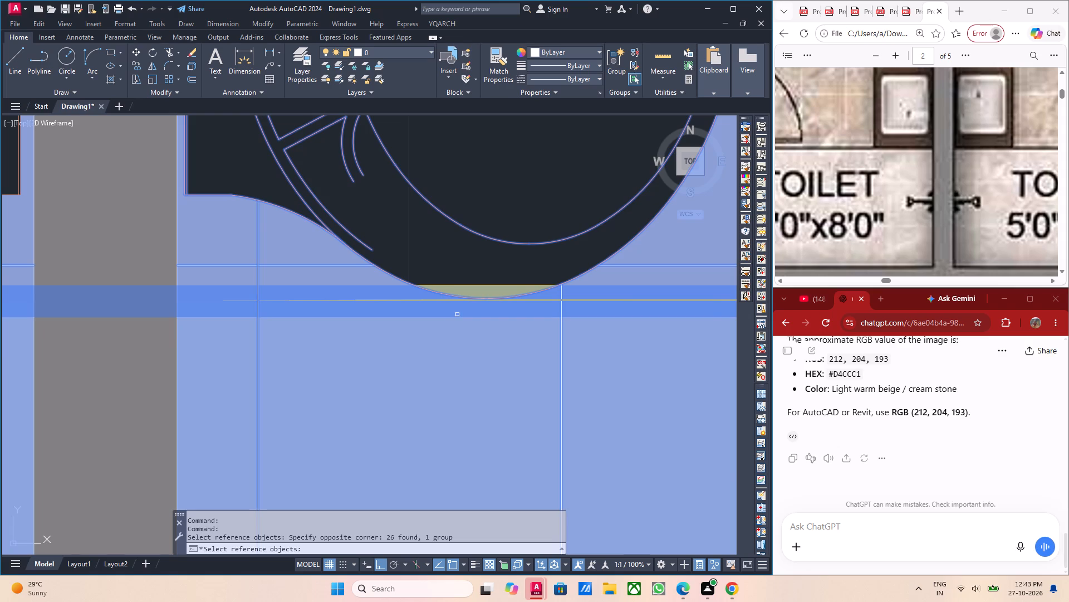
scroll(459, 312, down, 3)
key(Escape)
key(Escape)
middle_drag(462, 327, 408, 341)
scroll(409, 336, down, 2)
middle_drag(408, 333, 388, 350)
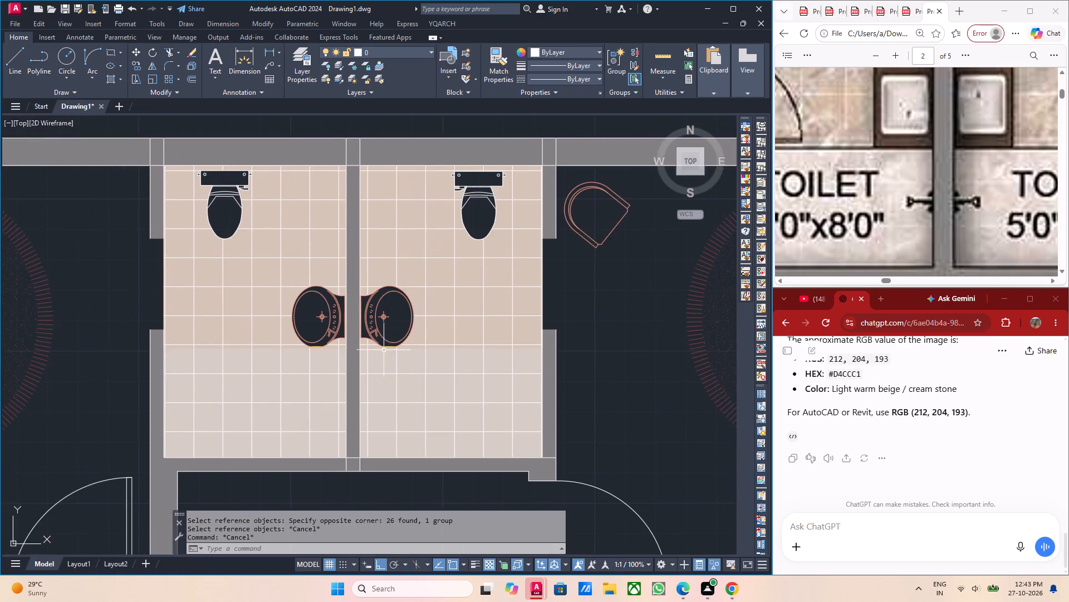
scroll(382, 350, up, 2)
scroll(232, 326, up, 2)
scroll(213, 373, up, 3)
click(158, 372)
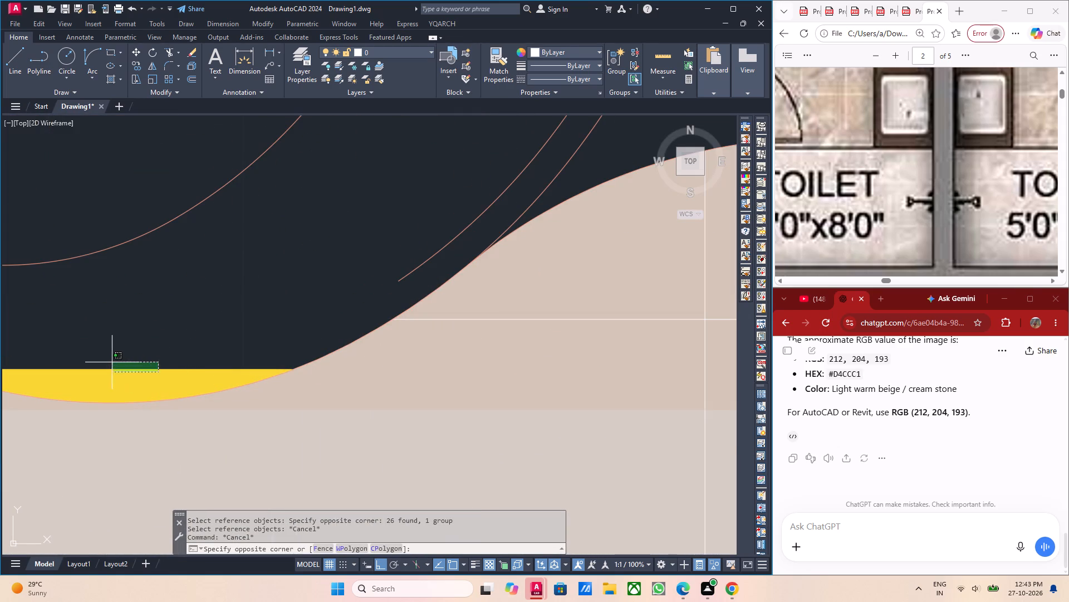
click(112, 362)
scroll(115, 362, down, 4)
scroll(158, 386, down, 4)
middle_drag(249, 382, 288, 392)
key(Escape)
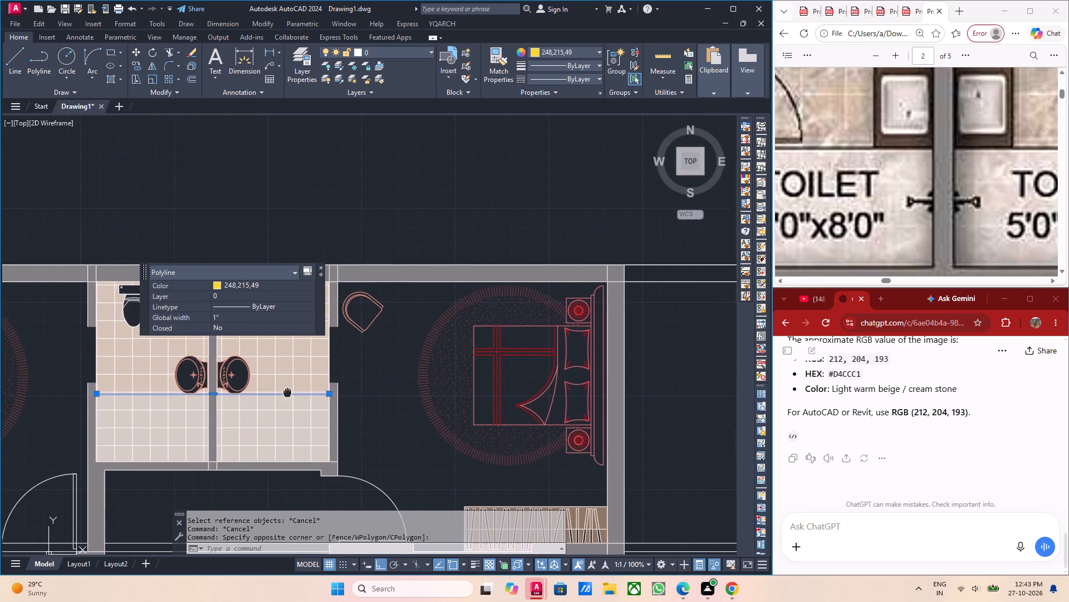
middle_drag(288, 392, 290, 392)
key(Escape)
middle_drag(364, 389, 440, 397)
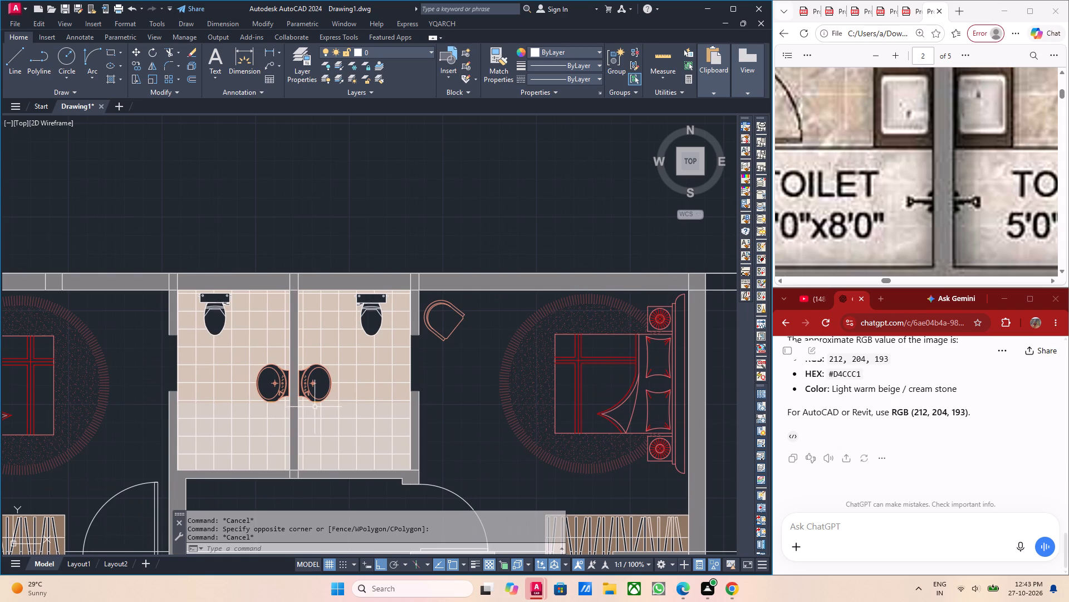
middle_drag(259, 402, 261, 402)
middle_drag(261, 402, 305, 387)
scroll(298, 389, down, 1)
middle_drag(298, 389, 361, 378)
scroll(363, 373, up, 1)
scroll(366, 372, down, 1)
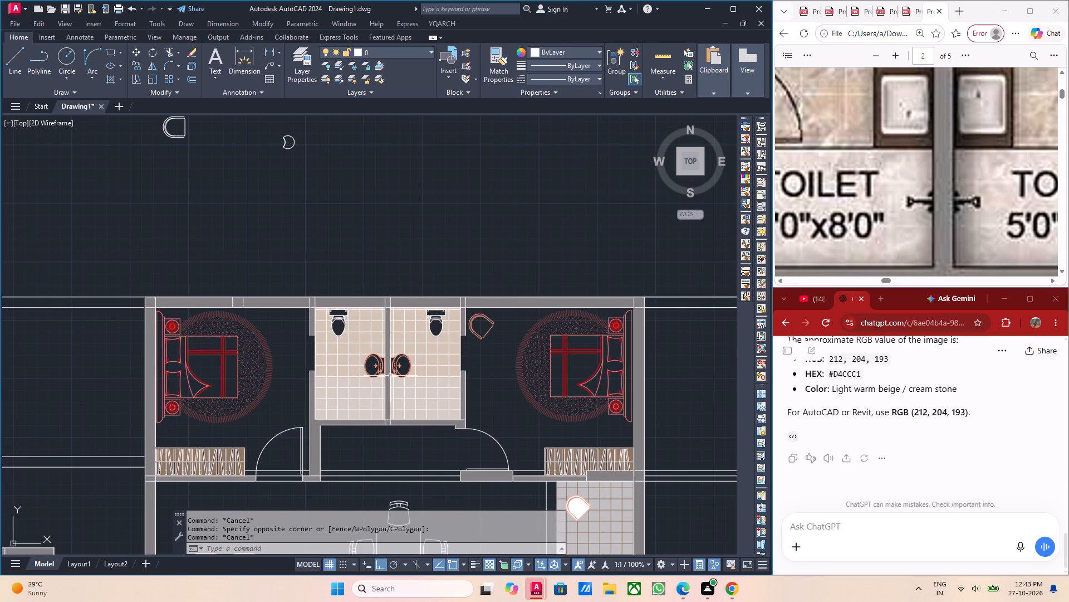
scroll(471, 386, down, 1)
Examine the toilets, their floors and fixtures, and the service slab area on page 2 of the reference PDF brochure.
scroll(913, 163, down, 4)
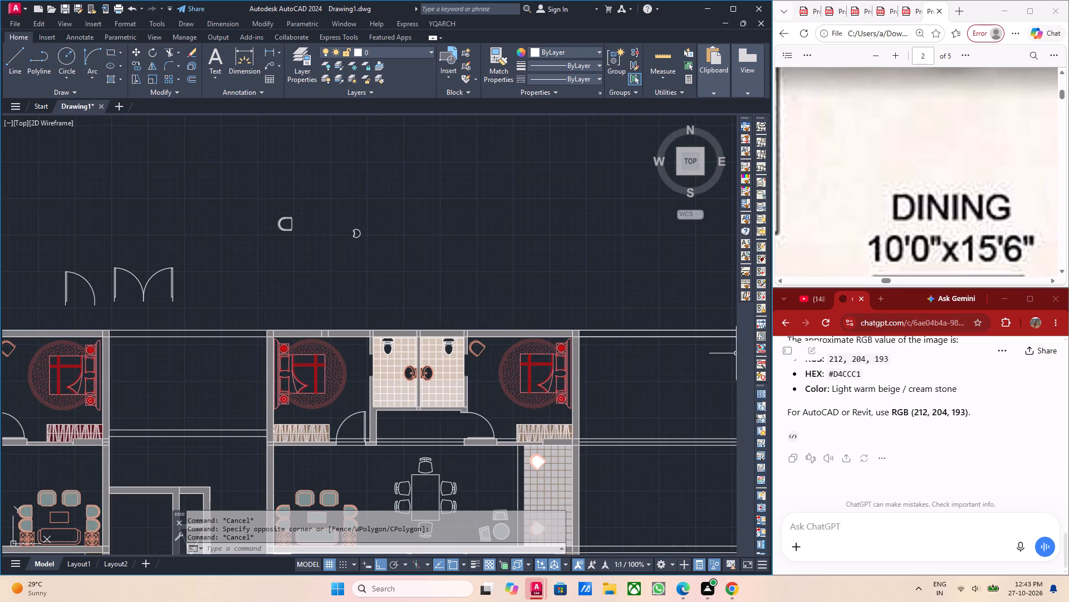
ctrl+scroll(888, 182, down, 4)
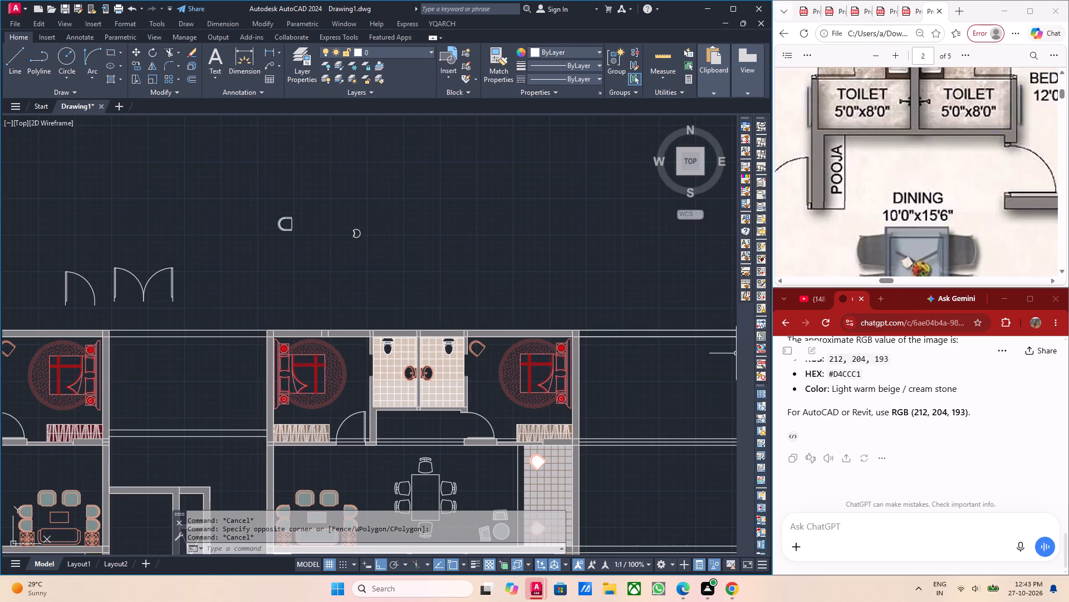
ctrl+scroll(895, 200, down, 2)
ctrl+middle_drag(937, 268, 915, 235)
ctrl+scroll(918, 232, down, 1)
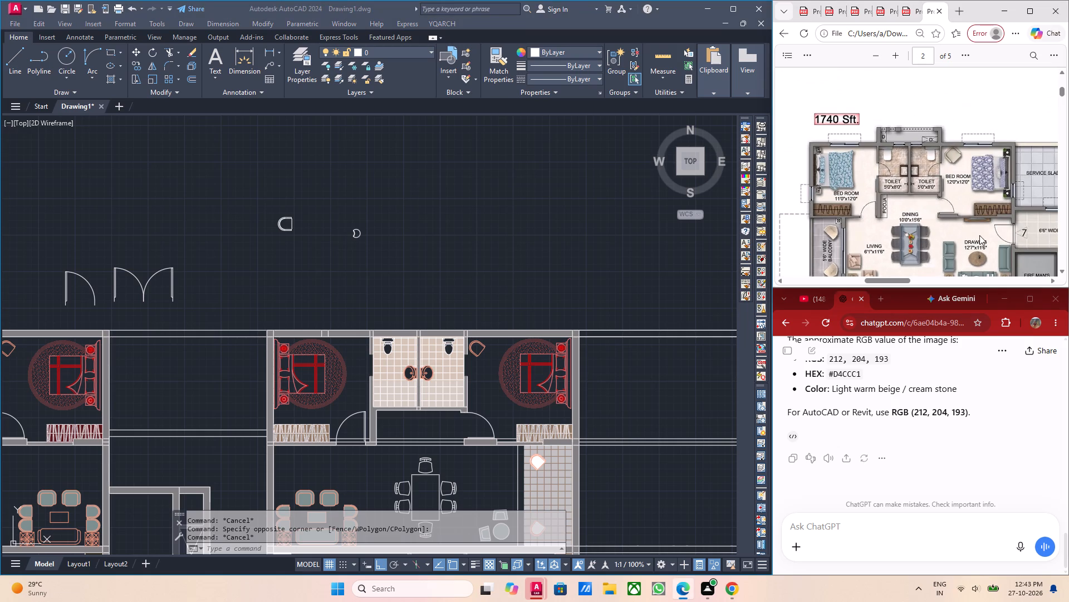
ctrl+middle_drag(978, 232, 944, 201)
ctrl+scroll(952, 195, up, 3)
ctrl+middle_drag(945, 182, 947, 232)
ctrl+scroll(890, 125, up, 2)
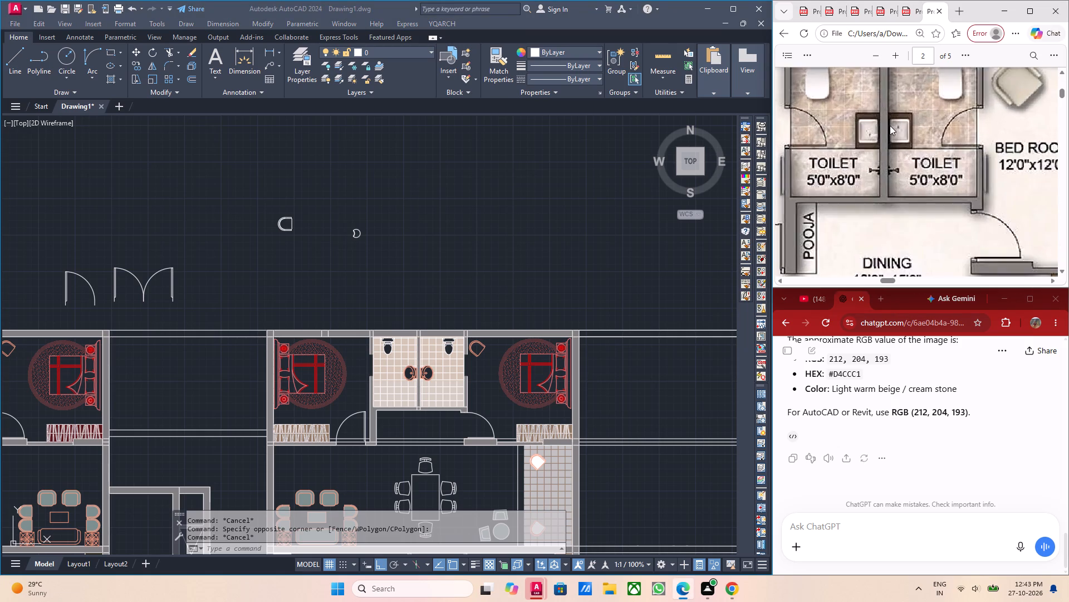
ctrl+scroll(890, 125, up, 1)
ctrl+scroll(890, 125, down, 1)
ctrl+scroll(892, 118, up, 3)
ctrl+scroll(894, 109, down, 6)
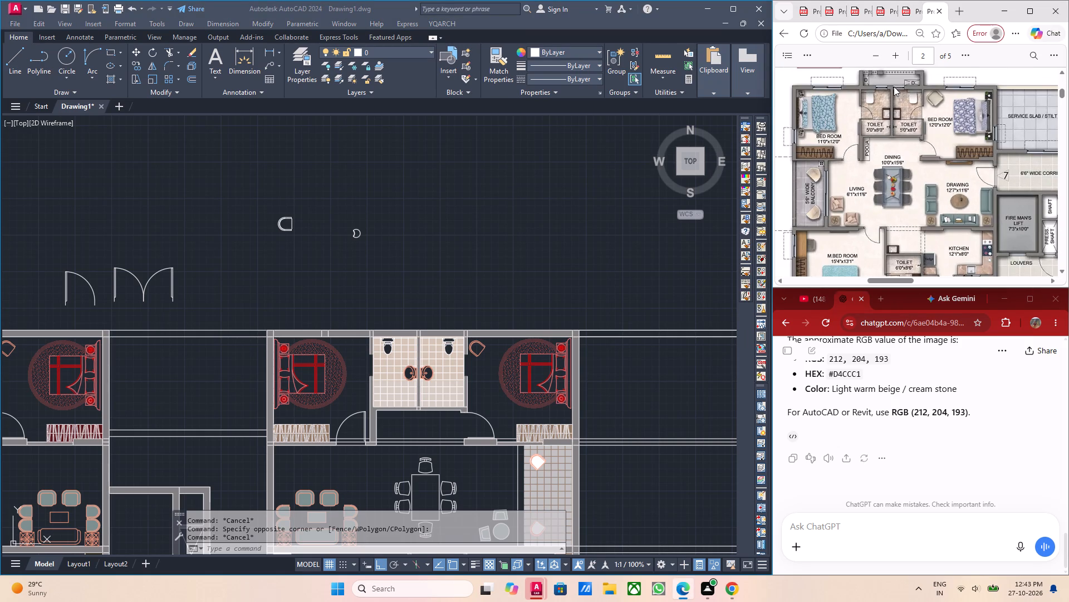
ctrl+middle_drag(894, 89, 894, 132)
ctrl+scroll(893, 99, up, 4)
ctrl+middle_drag(894, 135, 898, 270)
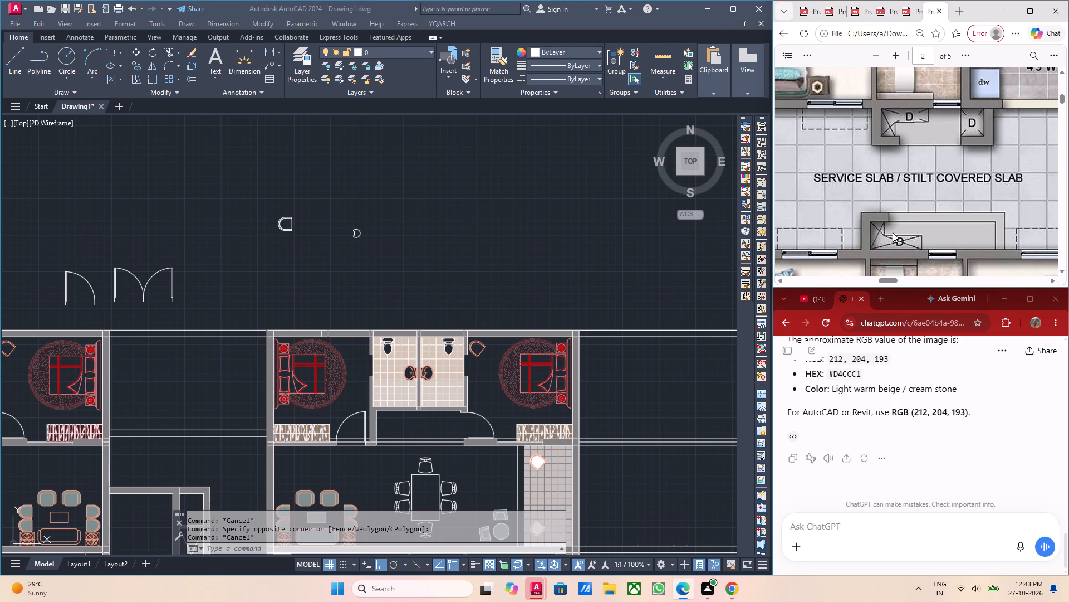
scroll(893, 205, down, 2)
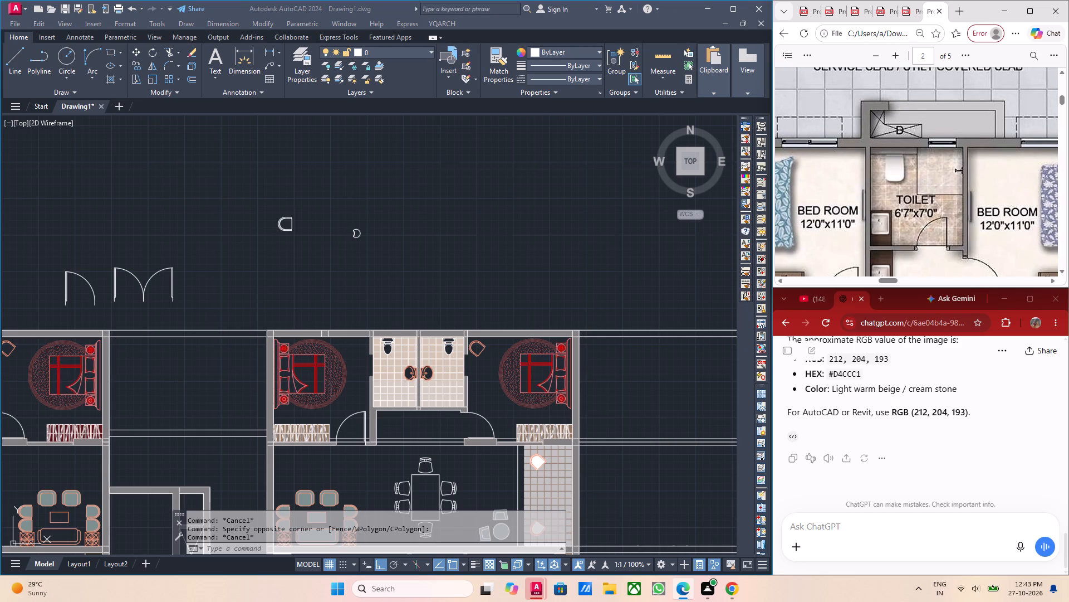
scroll(896, 195, down, 1)
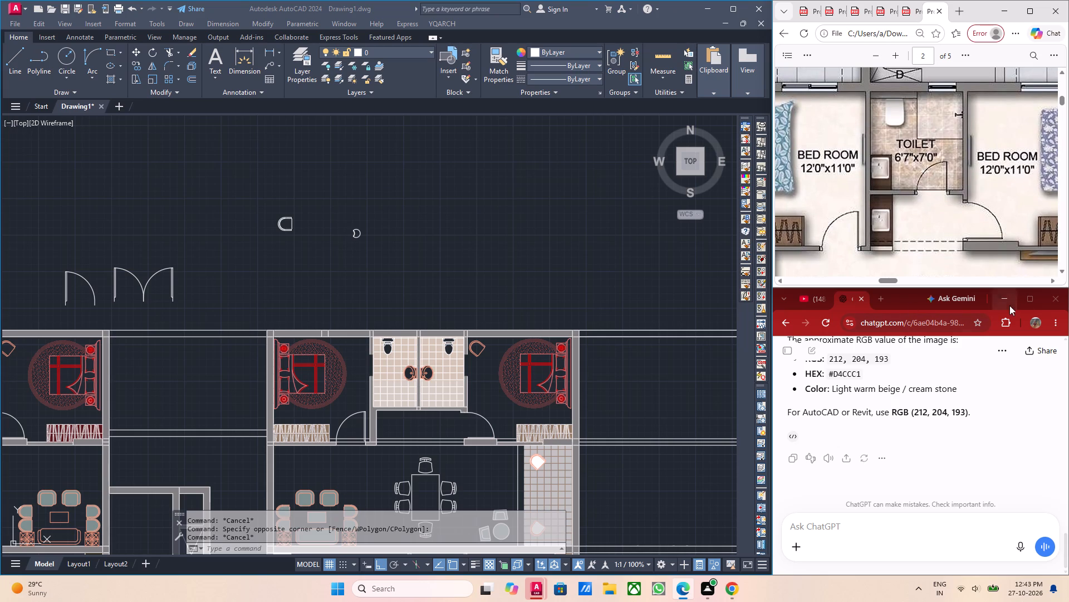
Close the ChatGPT browser window and enlarge the reference PDF window down to the taskbar.
click(1057, 297)
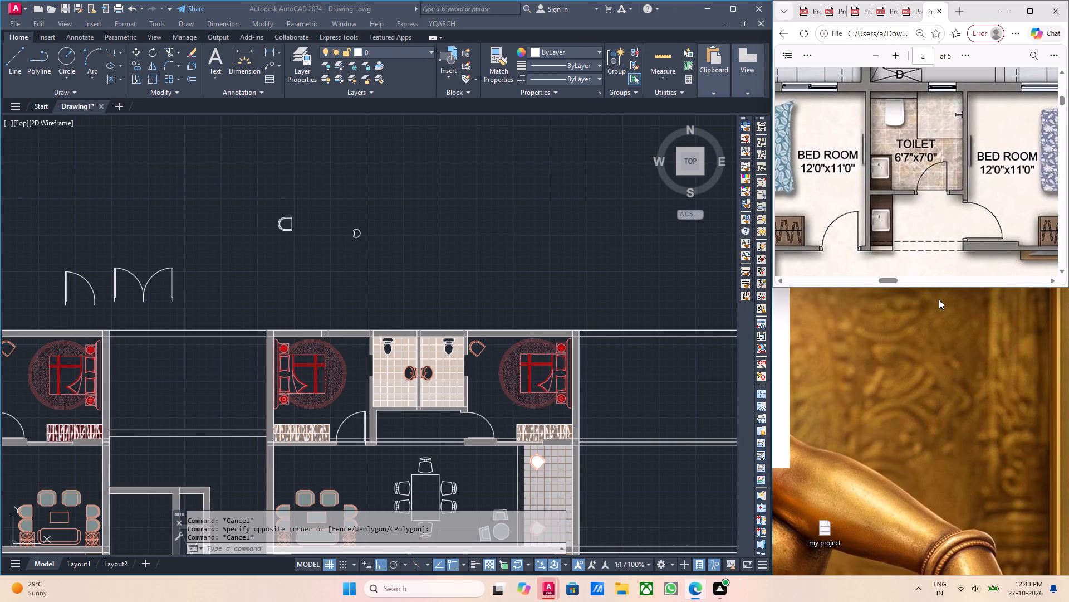
drag(899, 288, 899, 326)
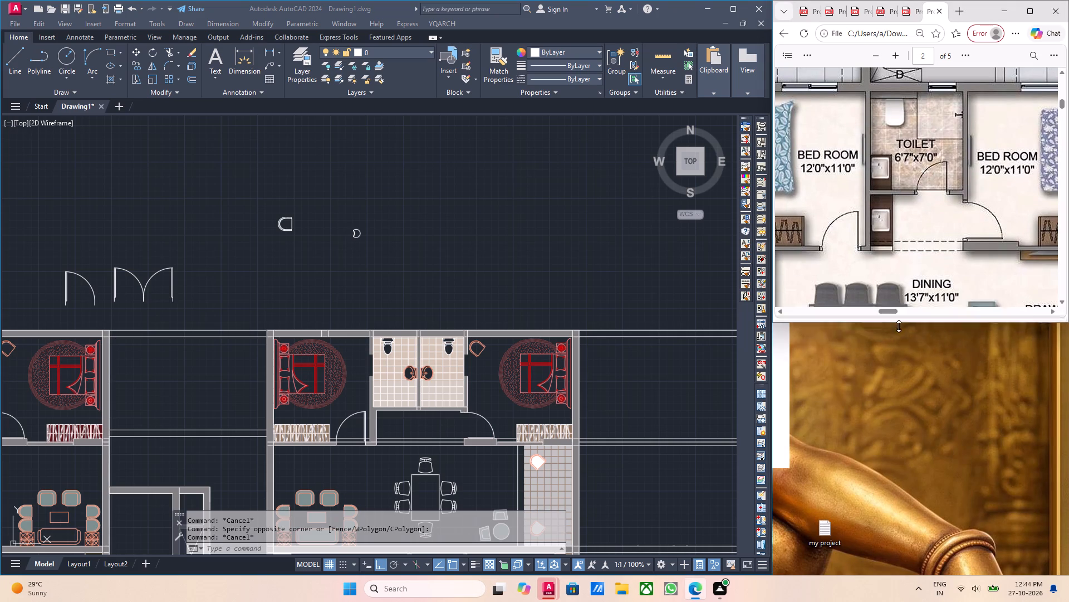
drag(899, 326, 891, 574)
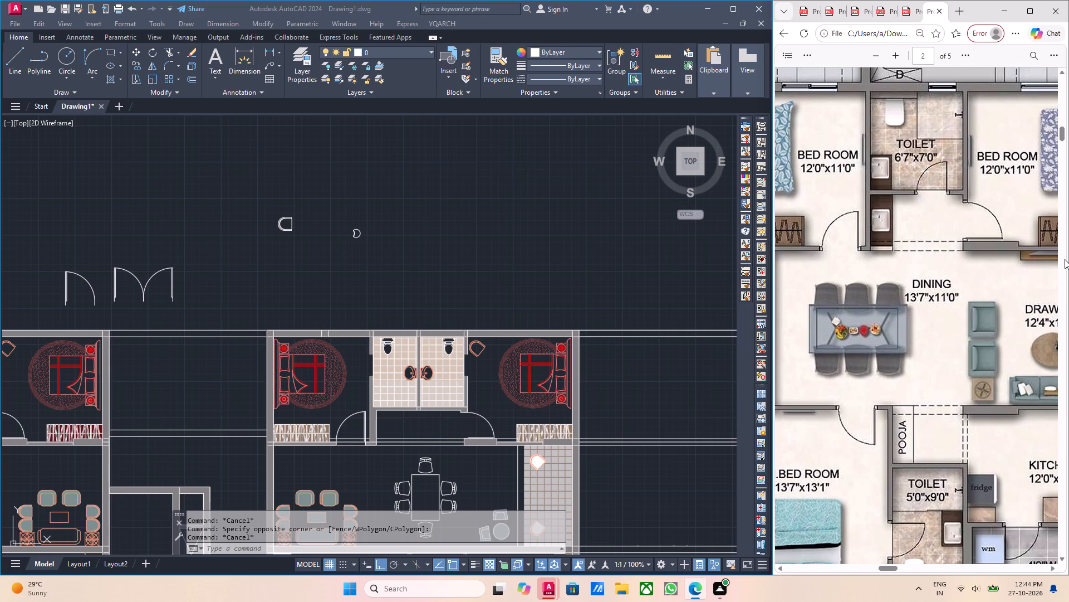
scroll(747, 0, down, 3)
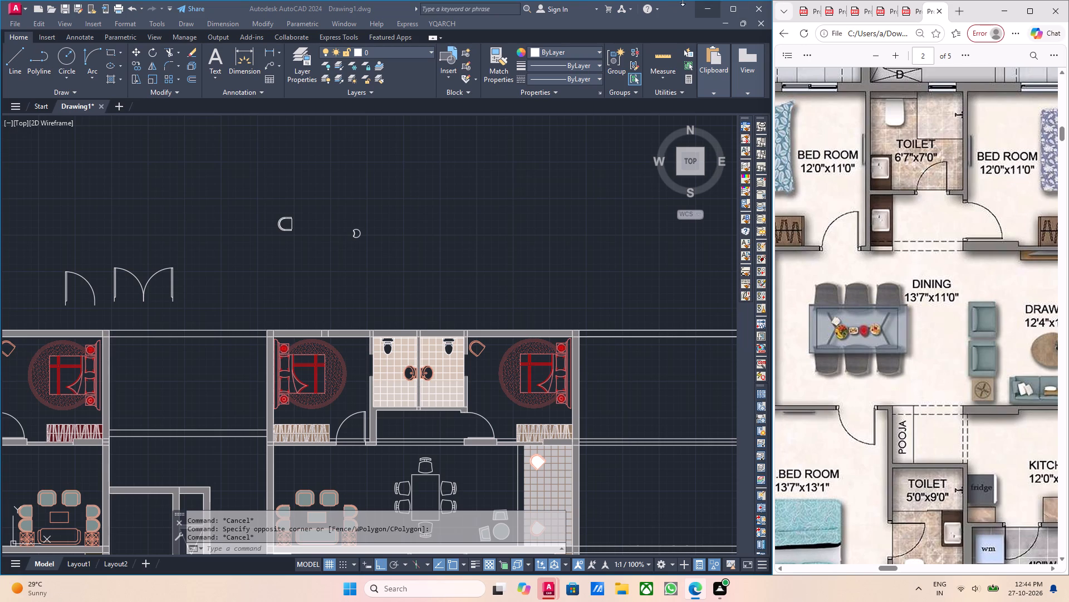
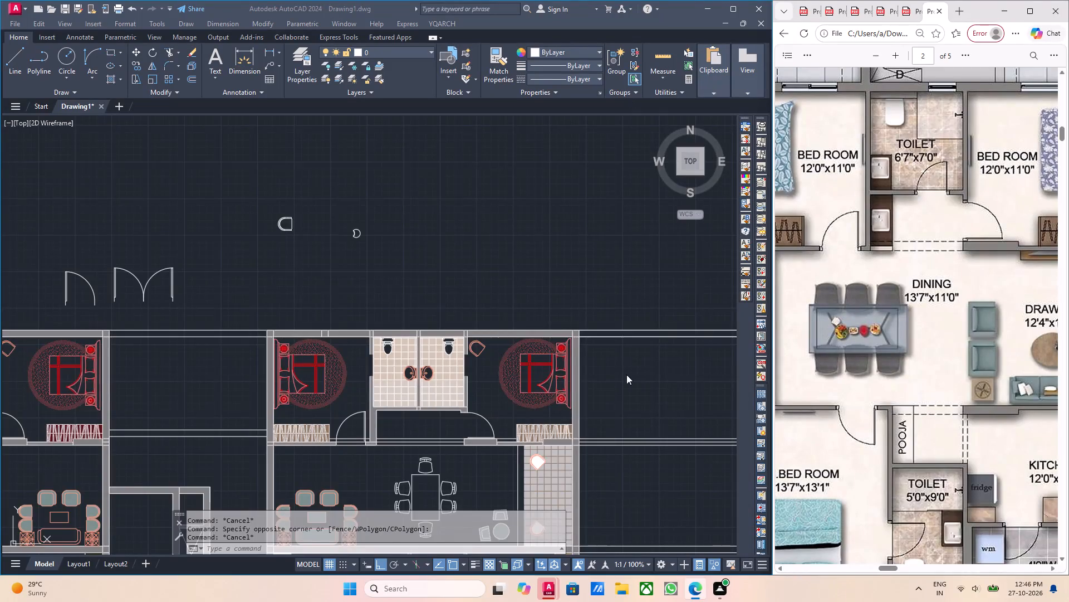
Compare the rooms and floor fills of both drawn apartment units with the apartment layouts and service slabs in the reference brochure.
scroll(568, 363, down, 1)
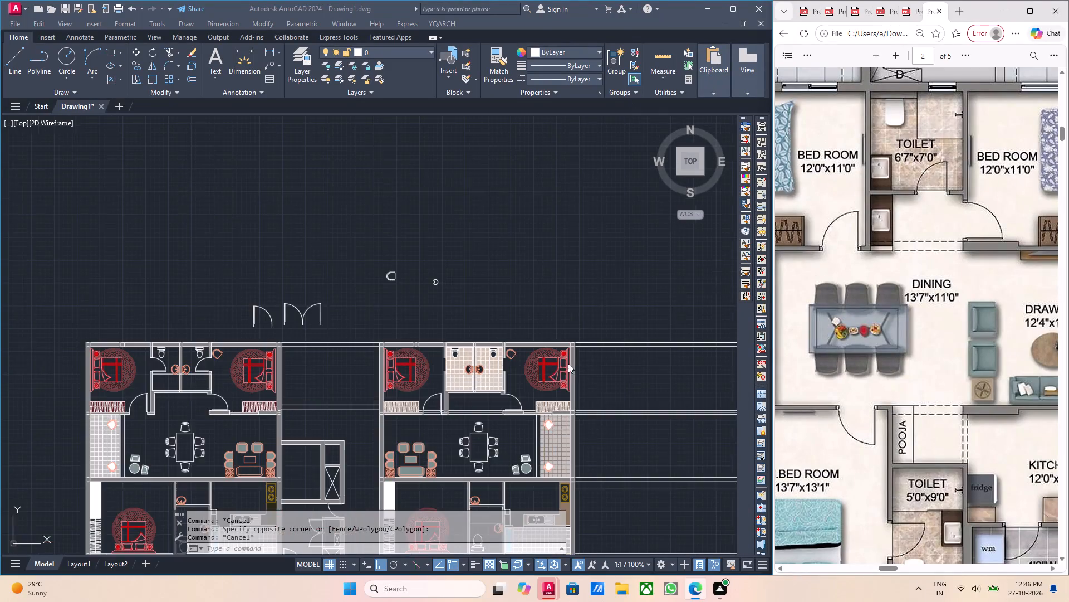
scroll(581, 416, down, 3)
middle_drag(602, 436, 594, 407)
middle_drag(585, 417, 585, 407)
middle_drag(587, 420, 588, 412)
middle_drag(596, 414, 590, 411)
middle_drag(591, 411, 578, 382)
middle_drag(593, 404, 590, 391)
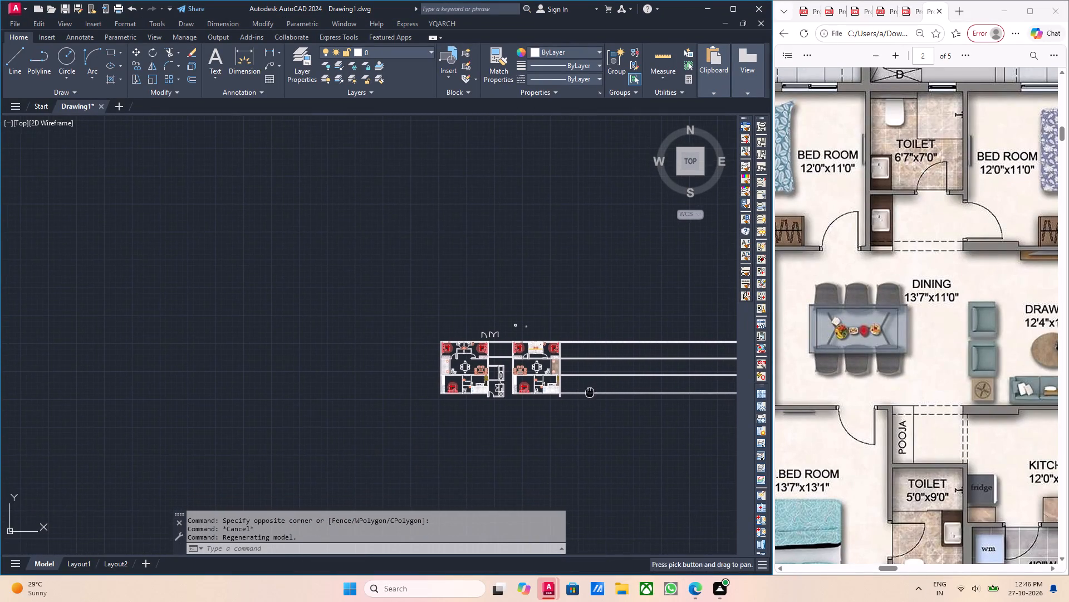
middle_drag(576, 383, 595, 373)
middle_drag(587, 388, 600, 378)
scroll(555, 347, up, 3)
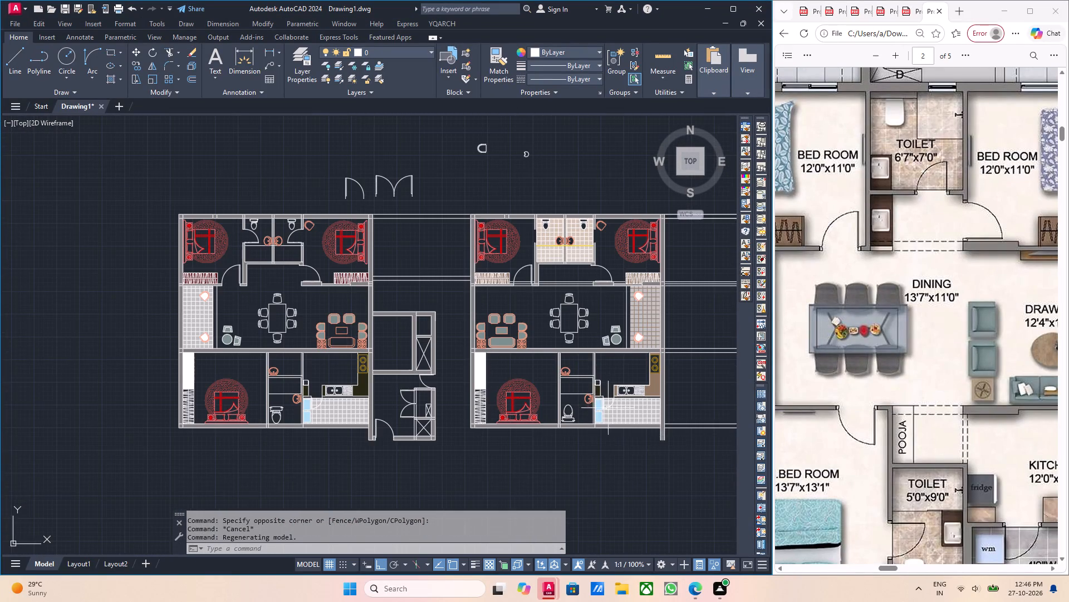
middle_drag(607, 408, 563, 400)
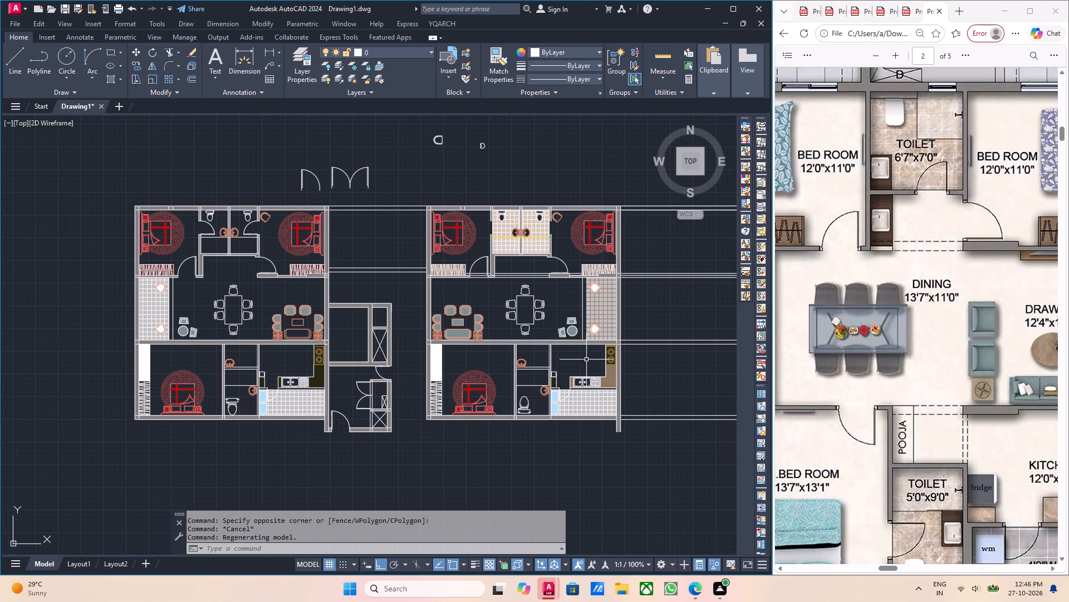
middle_drag(481, 370, 602, 337)
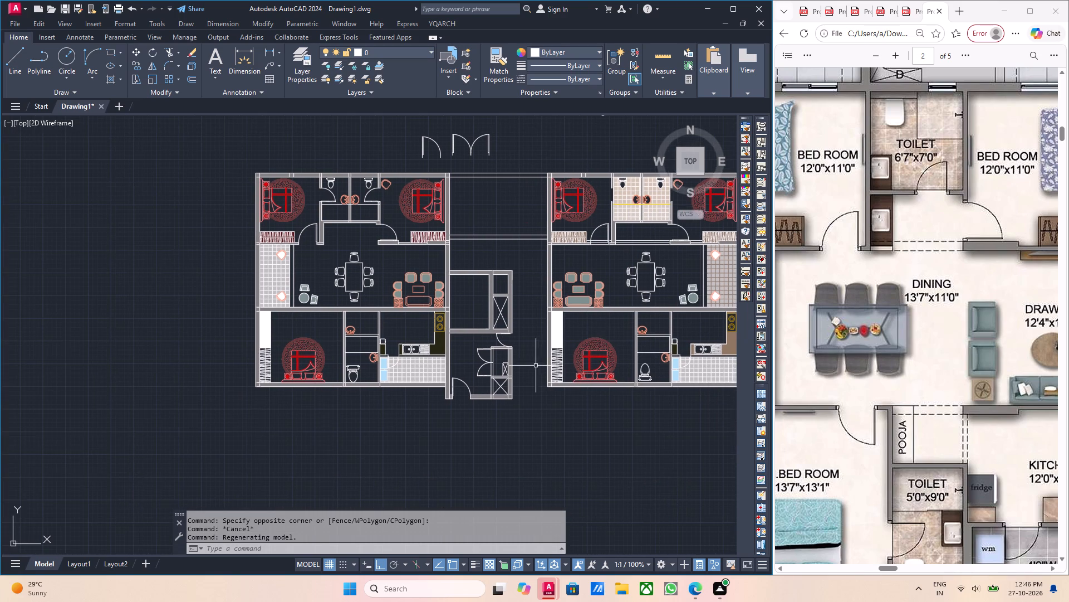
middle_drag(534, 366, 520, 376)
scroll(536, 366, down, 1)
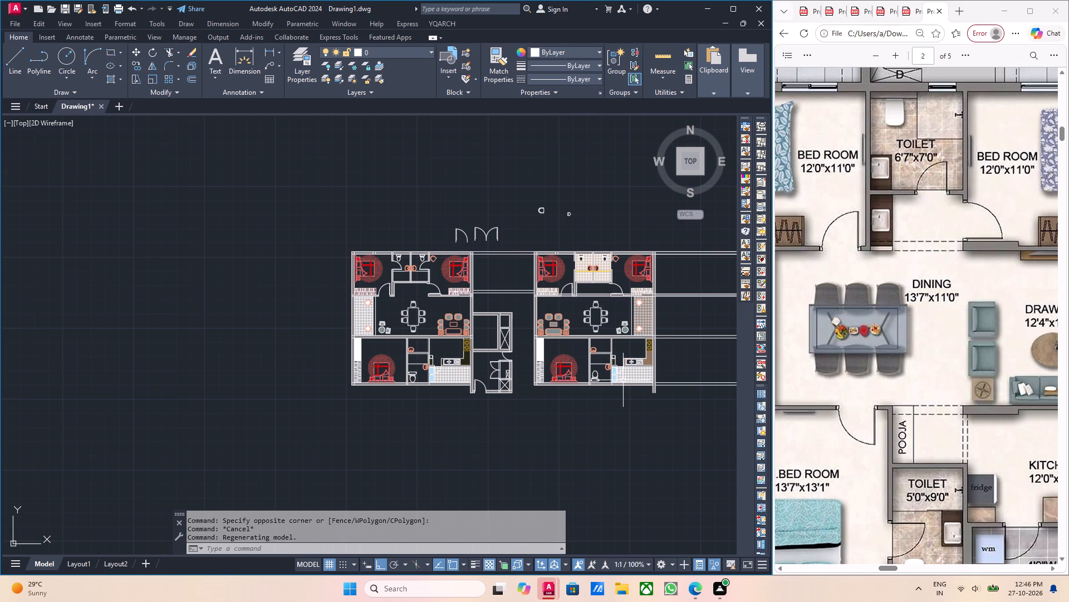
ctrl+scroll(935, 368, down, 2)
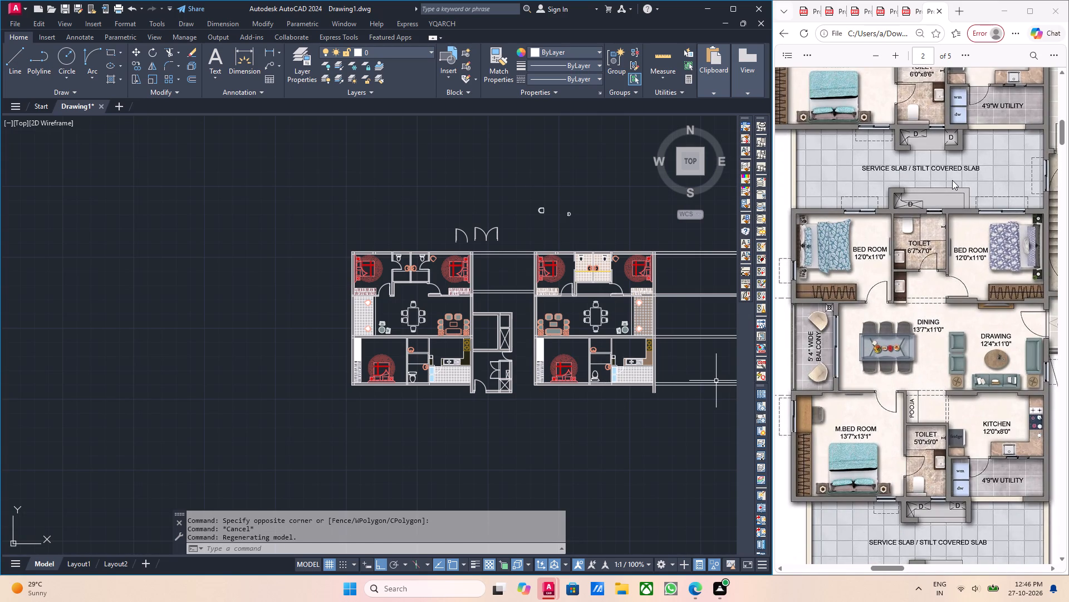
scroll(676, 262, down, 1)
scroll(531, 343, up, 3)
middle_drag(511, 344, 503, 343)
middle_drag(557, 339, 538, 339)
middle_drag(597, 344, 583, 338)
middle_drag(663, 357, 585, 344)
middle_drag(615, 373, 604, 376)
middle_drag(551, 361, 486, 314)
scroll(488, 355, down, 3)
scroll(518, 358, up, 3)
middle_drag(477, 367, 458, 391)
middle_drag(461, 377, 447, 399)
middle_drag(475, 352, 457, 383)
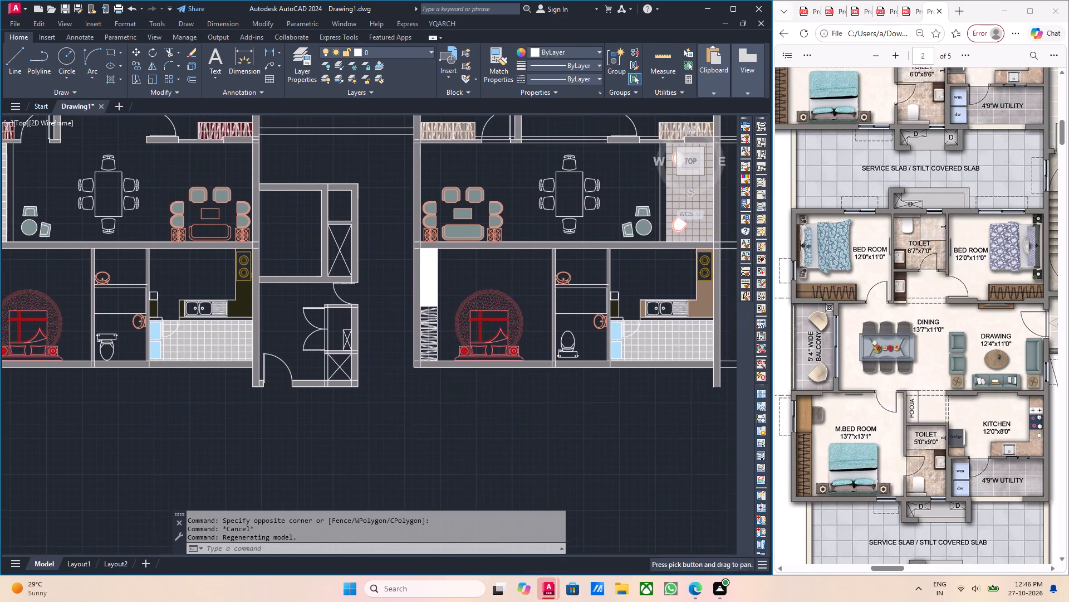
middle_click(437, 405)
middle_drag(515, 367, 441, 396)
middle_drag(352, 395, 340, 416)
middle_drag(524, 381, 431, 402)
scroll(526, 411, up, 1)
middle_drag(521, 411, 481, 411)
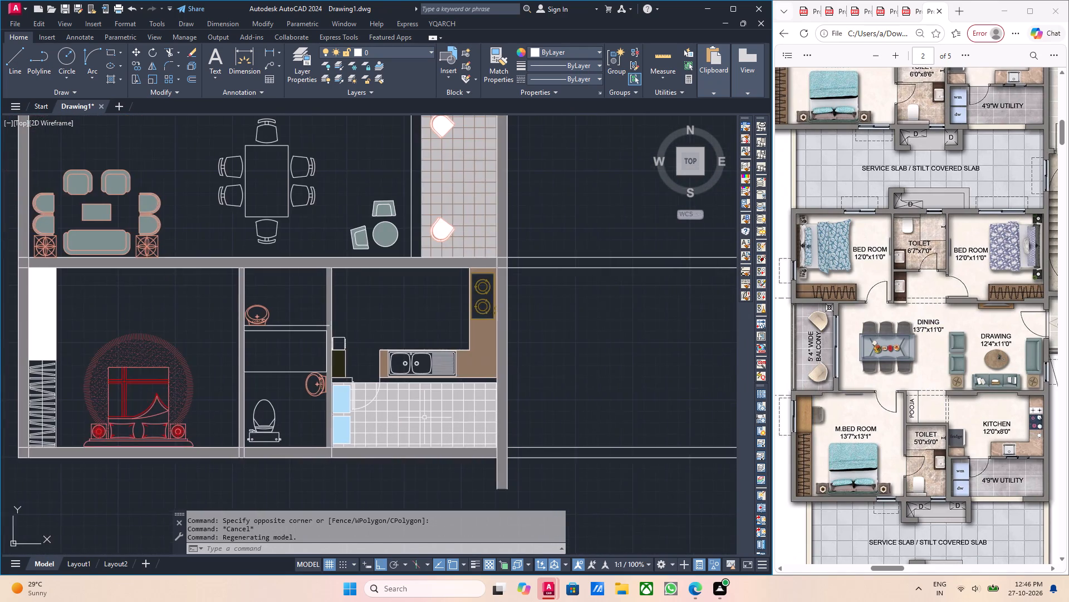
Inspect the hatch properties of the second unit's tiled utility floor beside the kitchen.
scroll(423, 414, up, 3)
click(424, 411)
scroll(421, 399, down, 2)
middle_drag(401, 415, 457, 412)
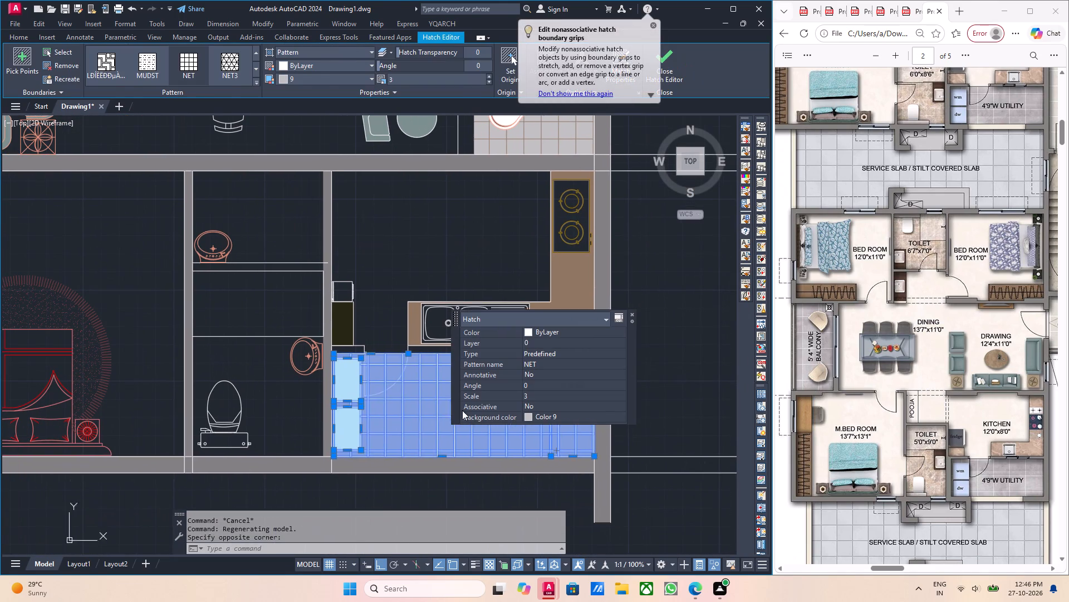
key(Escape)
click(296, 421)
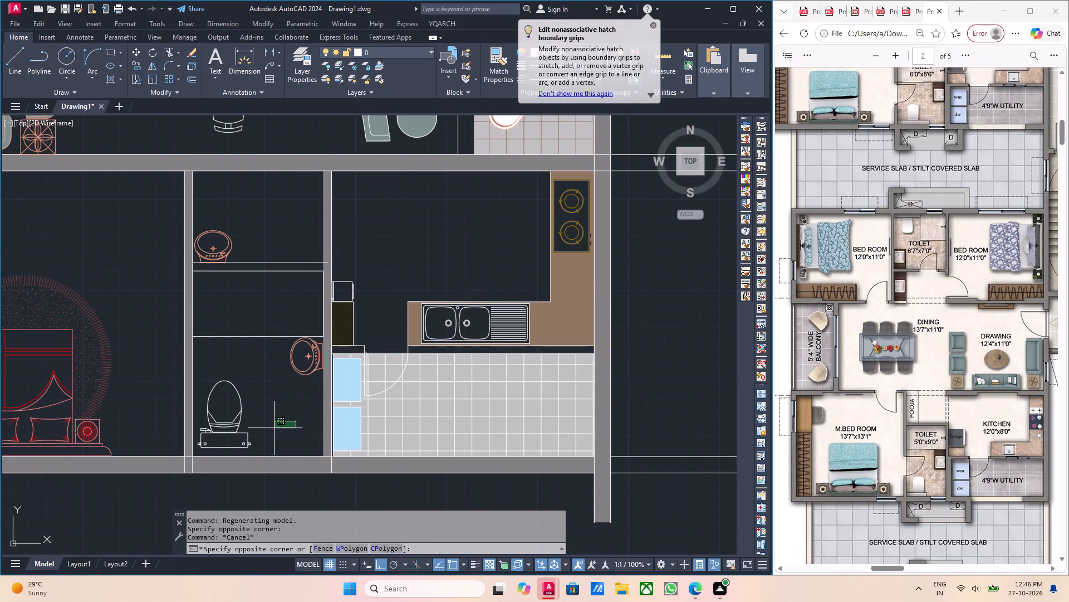
click(274, 428)
Inspect the hatch properties of the tiled floor in the second unit's paired toilets between the bedrooms.
scroll(276, 421, down, 2)
middle_drag(278, 421, 316, 455)
middle_drag(291, 430, 318, 443)
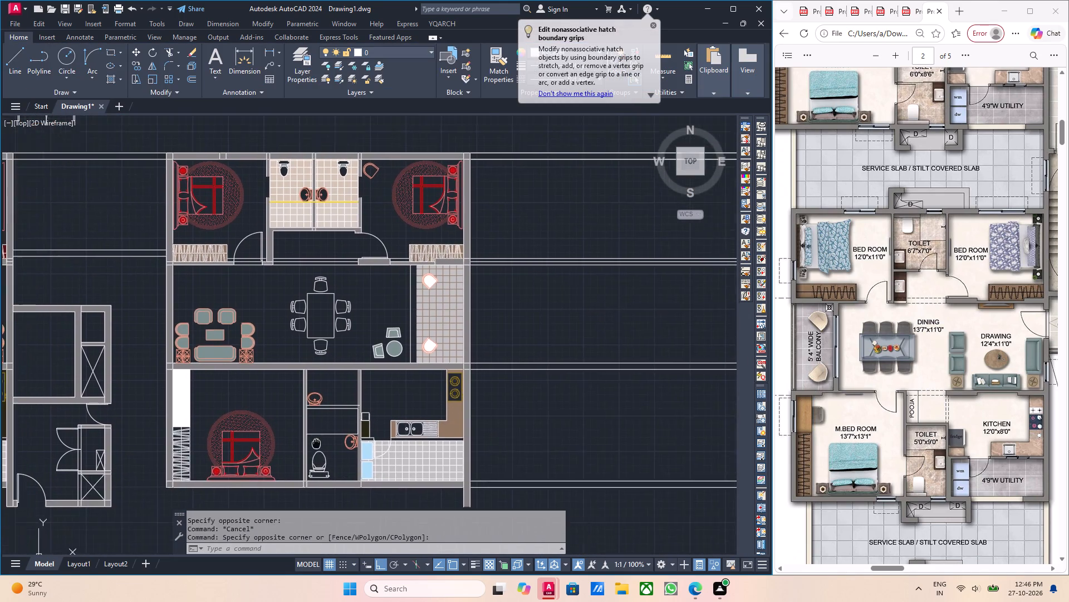
middle_drag(318, 443, 326, 441)
scroll(320, 207, up, 2)
middle_drag(269, 205, 278, 291)
scroll(272, 238, up, 2)
click(273, 236)
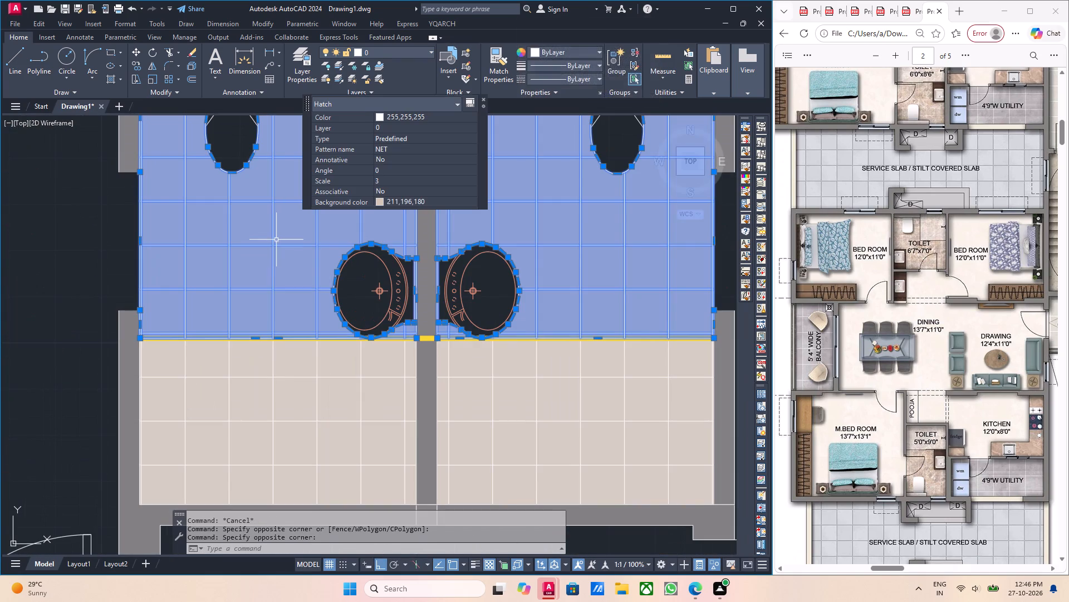
scroll(283, 242, down, 2)
key(Escape)
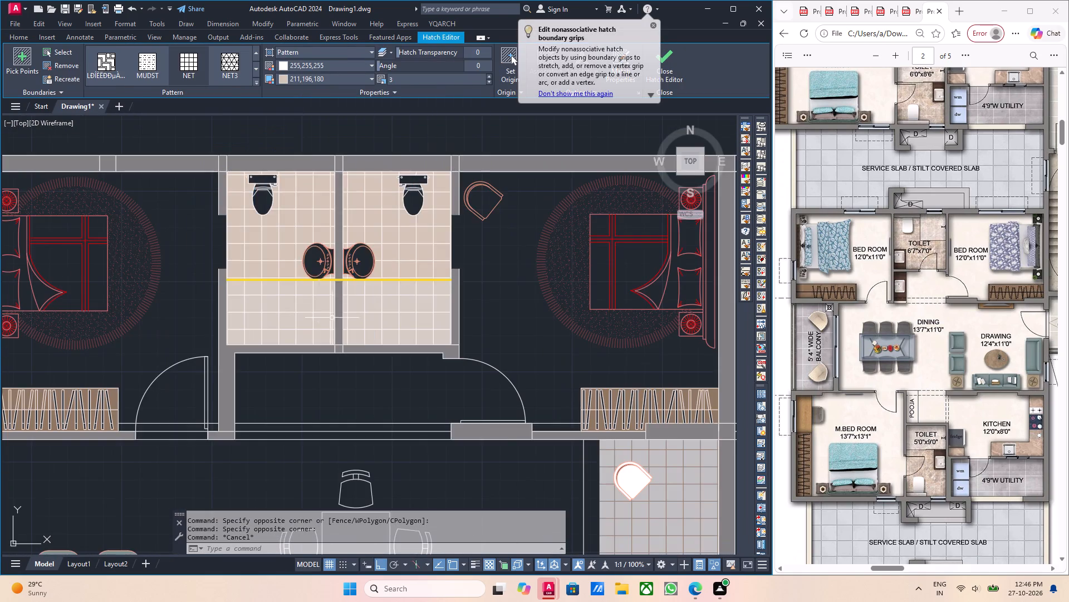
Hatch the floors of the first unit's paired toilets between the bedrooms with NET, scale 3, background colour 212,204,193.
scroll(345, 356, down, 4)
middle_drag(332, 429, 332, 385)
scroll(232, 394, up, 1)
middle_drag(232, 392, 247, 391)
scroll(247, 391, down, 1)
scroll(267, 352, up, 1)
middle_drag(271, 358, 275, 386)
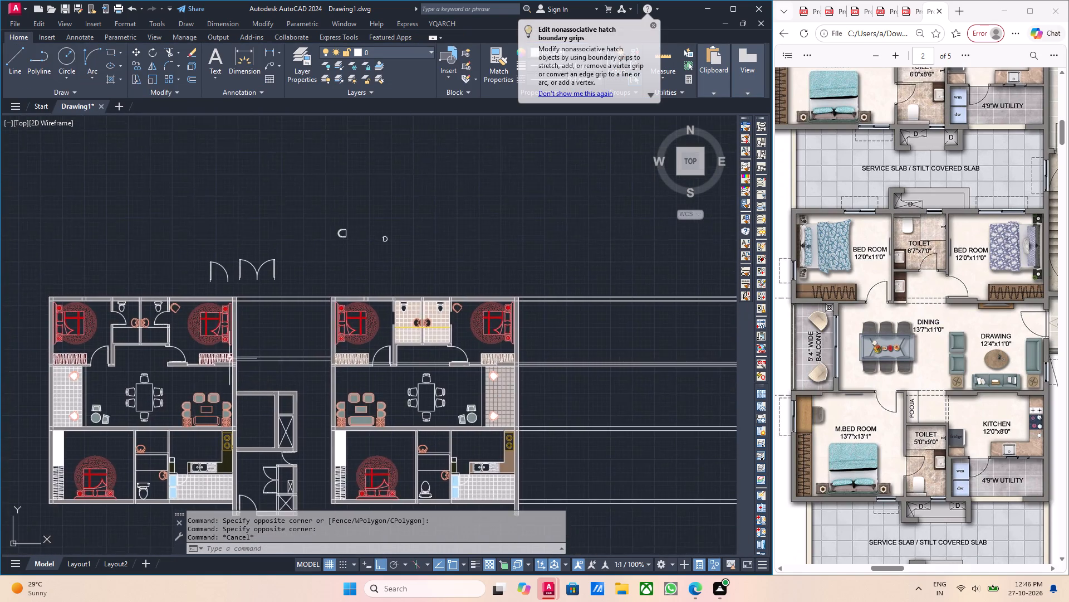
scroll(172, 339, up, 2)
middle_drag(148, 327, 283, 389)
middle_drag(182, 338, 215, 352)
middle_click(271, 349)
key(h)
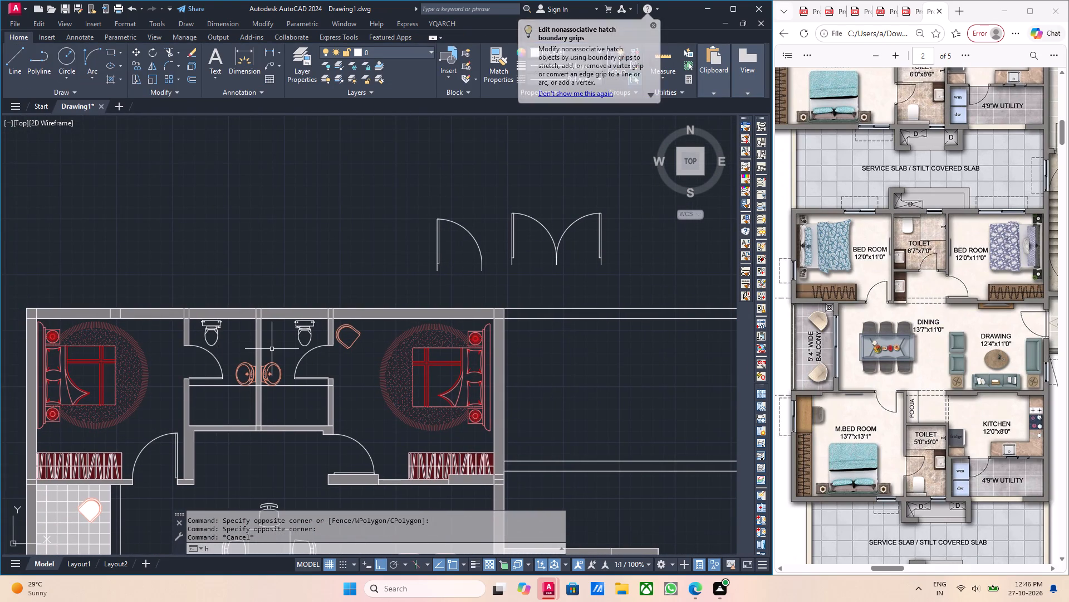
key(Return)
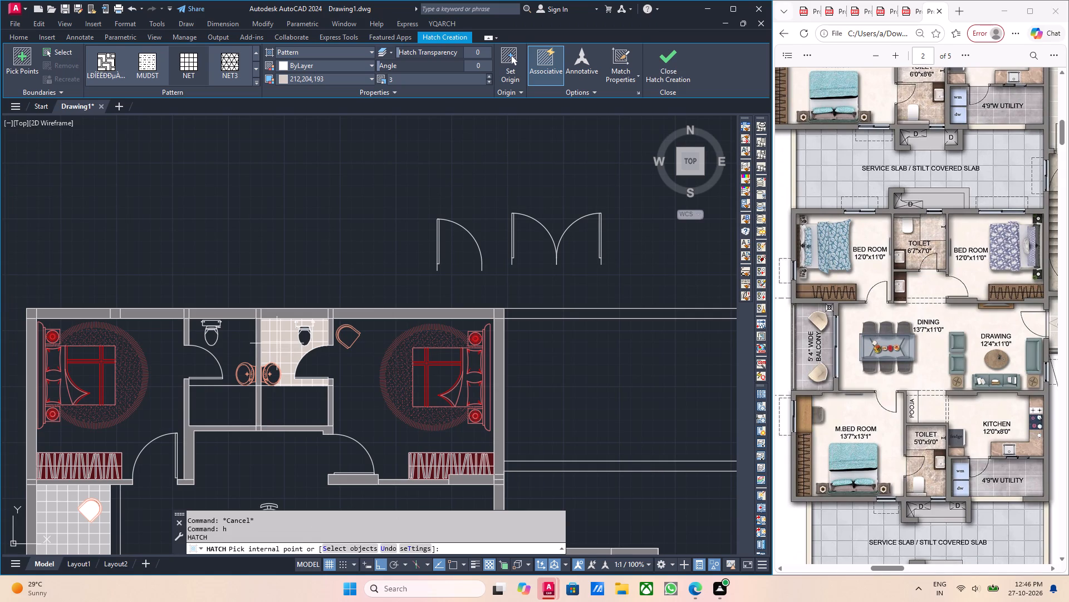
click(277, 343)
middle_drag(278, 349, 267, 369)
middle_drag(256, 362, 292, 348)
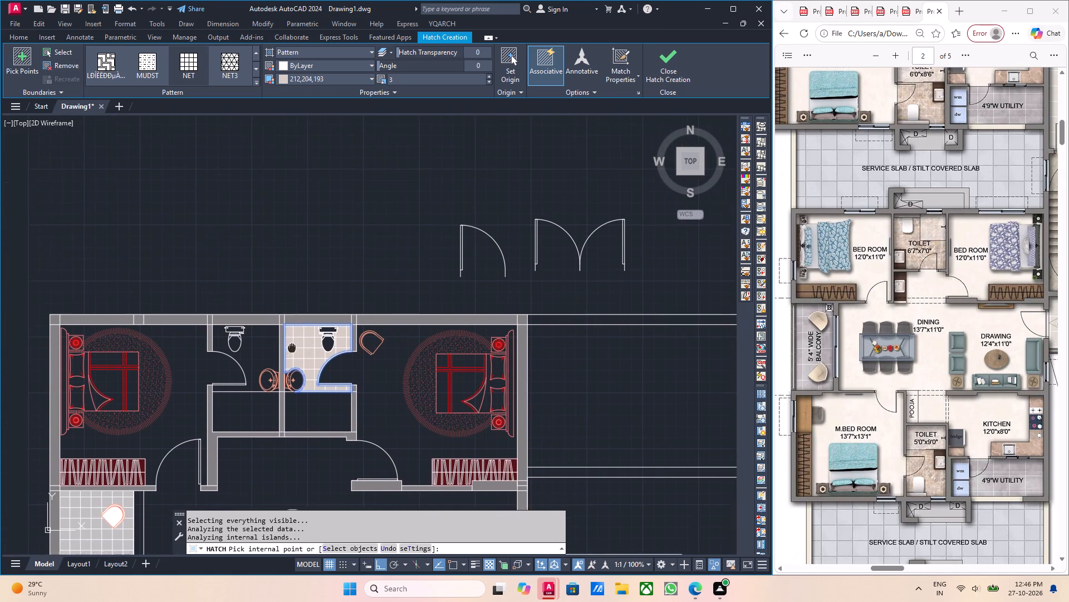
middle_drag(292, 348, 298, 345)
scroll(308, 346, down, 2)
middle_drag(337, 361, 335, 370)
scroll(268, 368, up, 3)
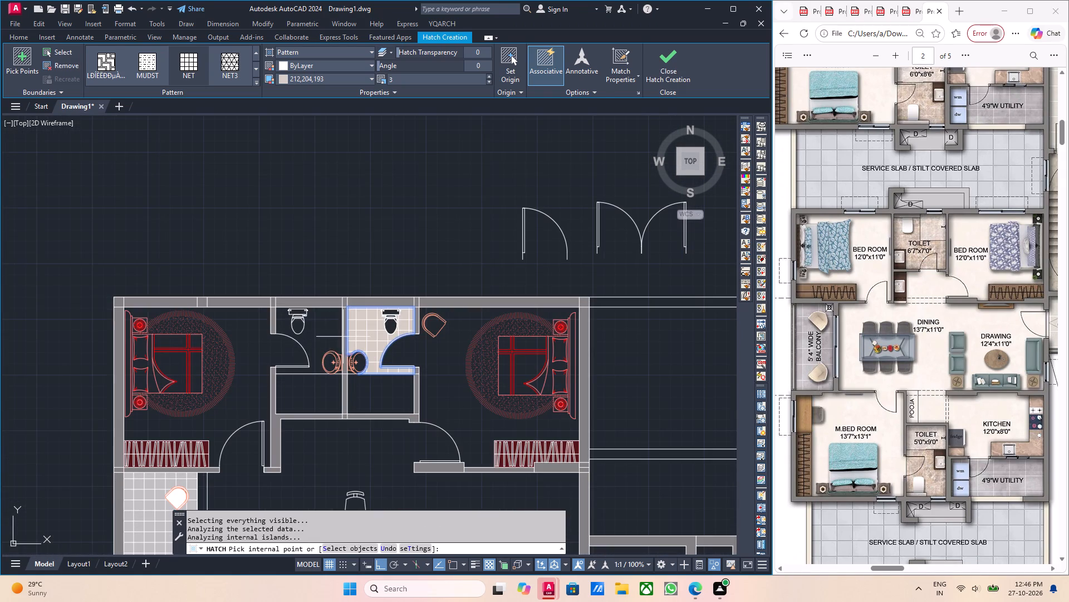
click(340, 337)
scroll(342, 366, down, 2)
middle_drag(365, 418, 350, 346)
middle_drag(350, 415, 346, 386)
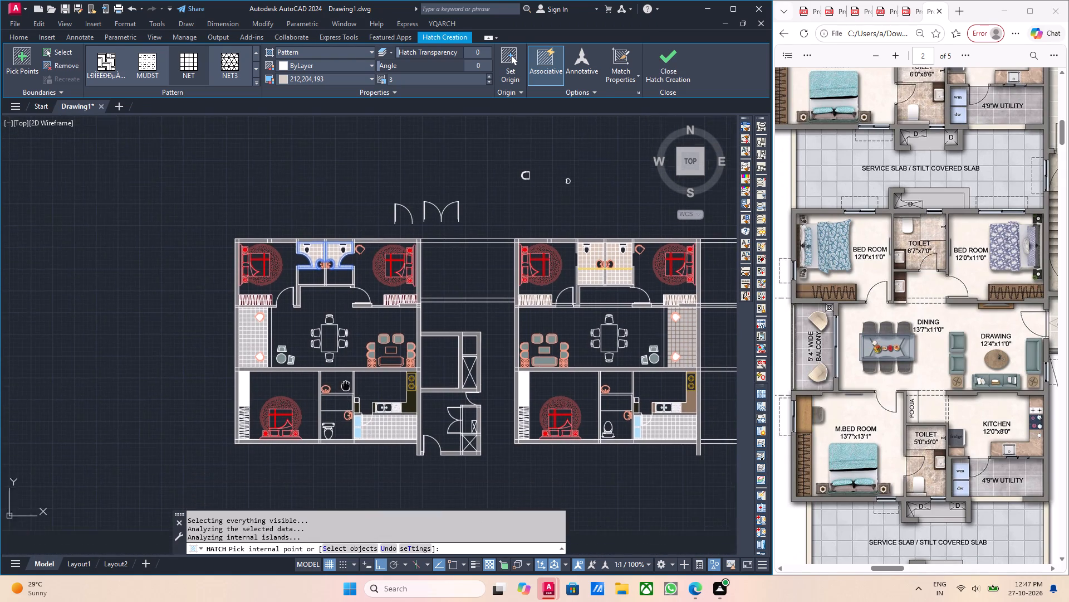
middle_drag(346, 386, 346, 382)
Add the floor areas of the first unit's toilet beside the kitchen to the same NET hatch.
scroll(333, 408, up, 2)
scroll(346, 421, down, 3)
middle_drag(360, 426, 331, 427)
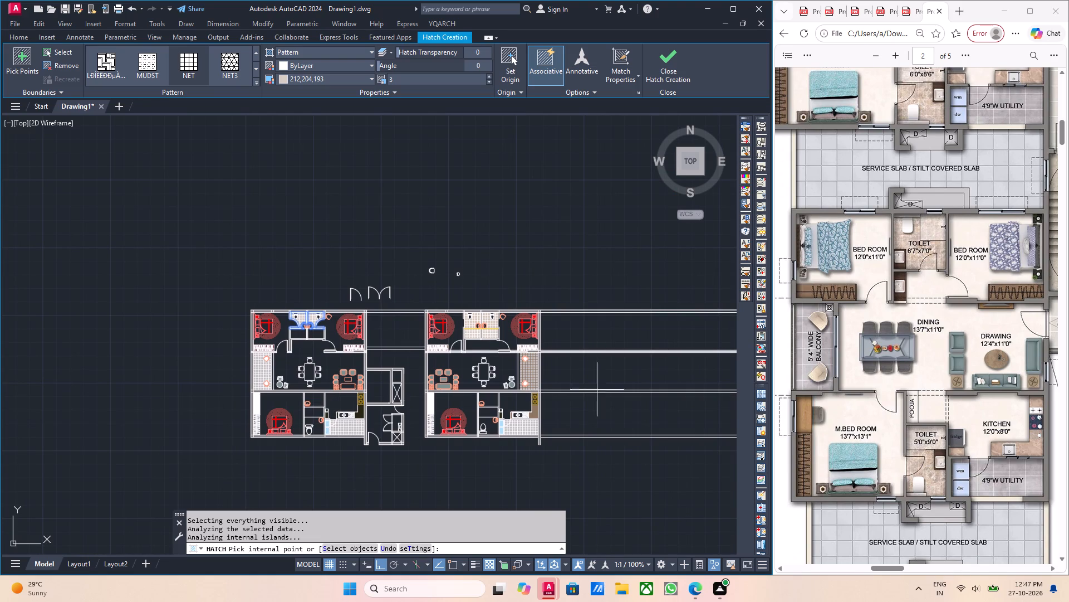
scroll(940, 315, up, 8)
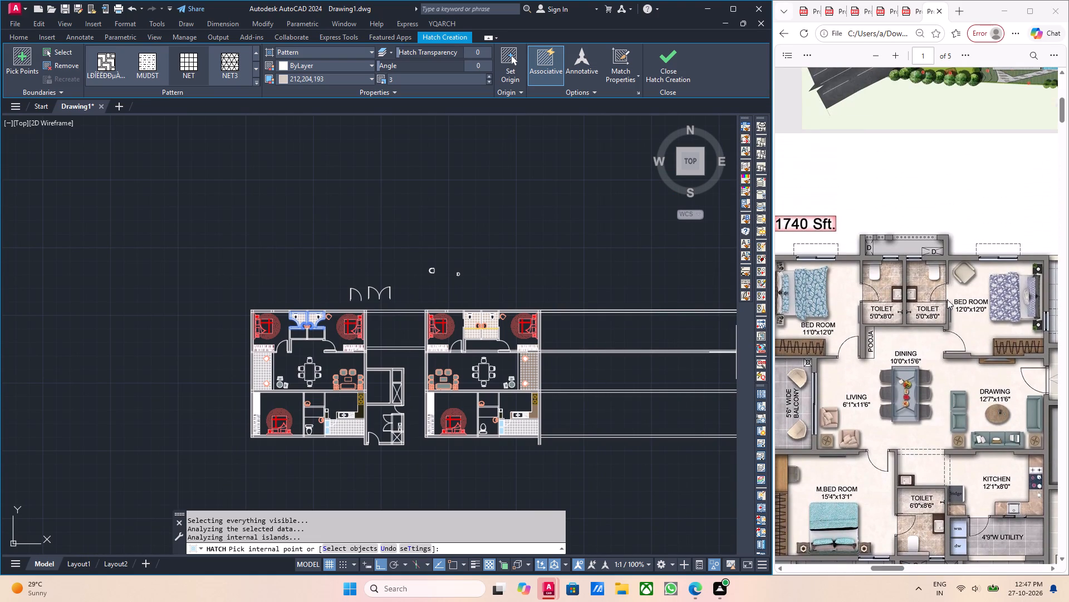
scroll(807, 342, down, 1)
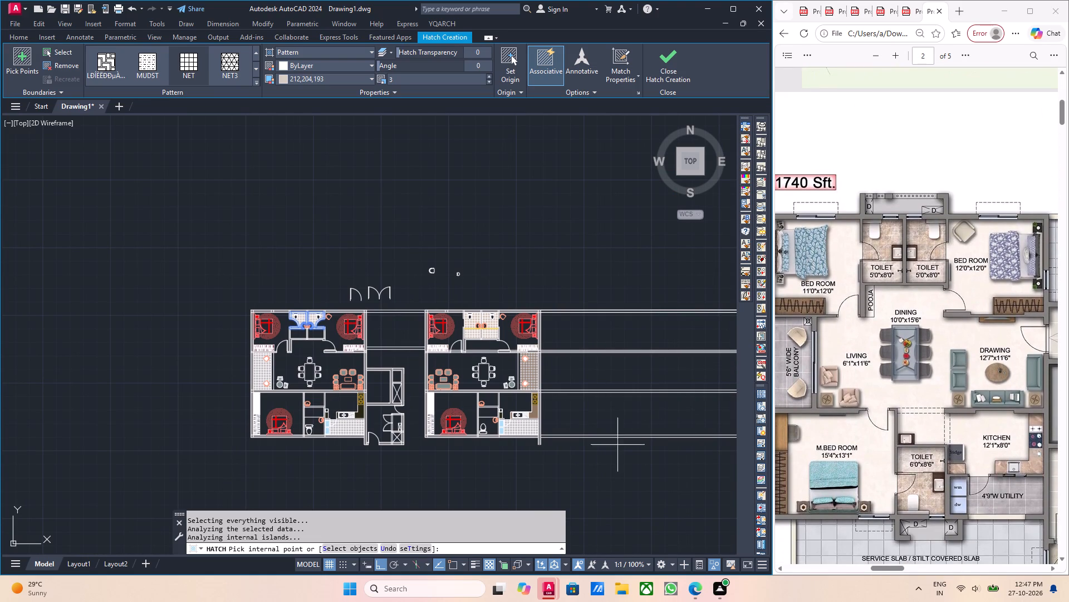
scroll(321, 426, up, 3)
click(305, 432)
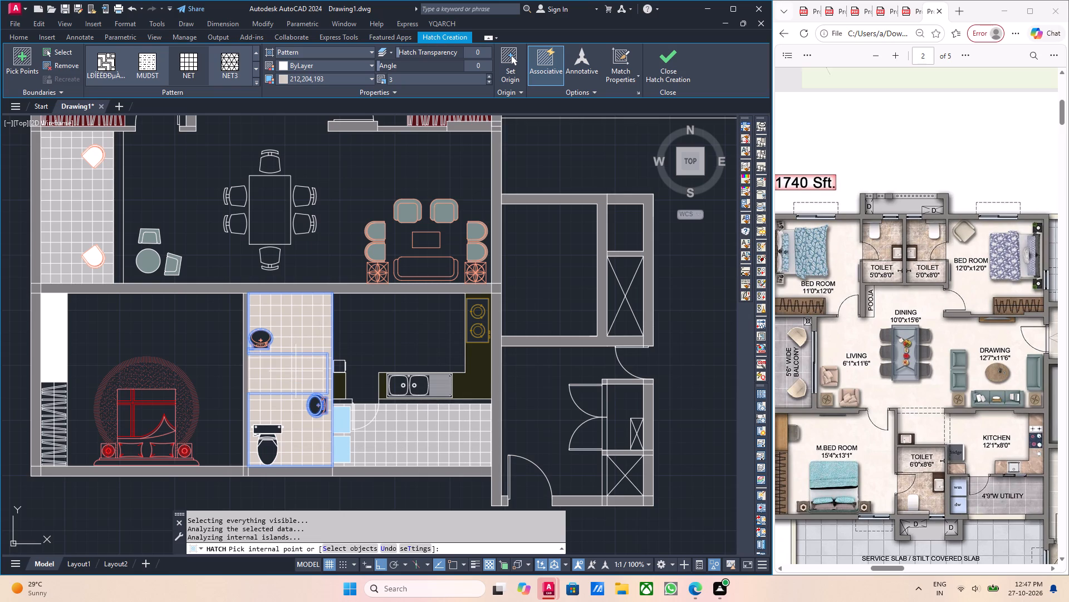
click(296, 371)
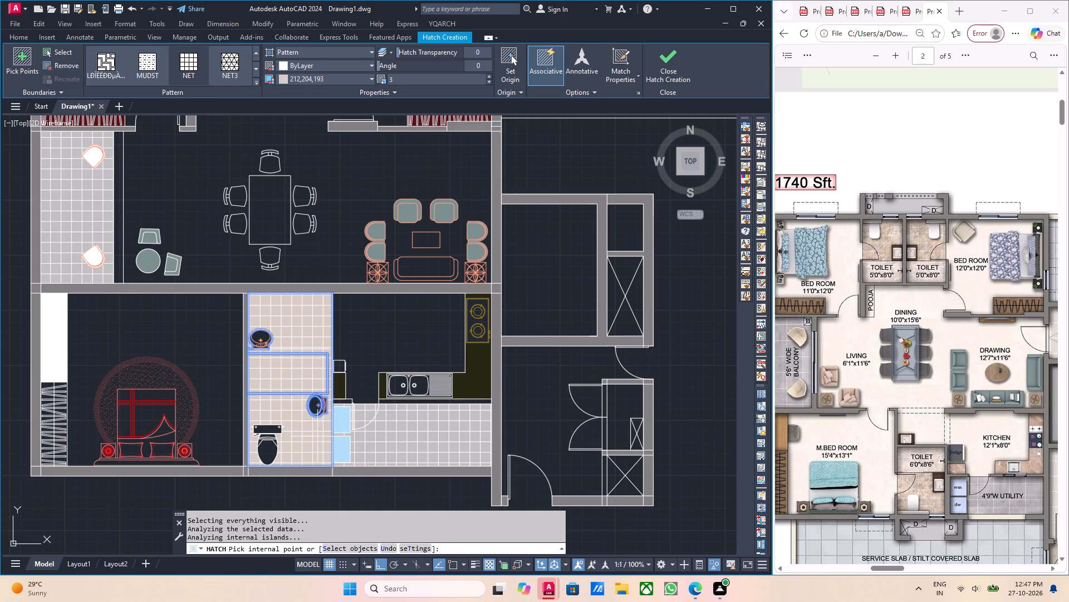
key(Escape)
Draw a short horizontal line from the upper corner of the kitchen-side toilet's inner outline to the adjacent kitchen wall.
scroll(323, 388, up, 3)
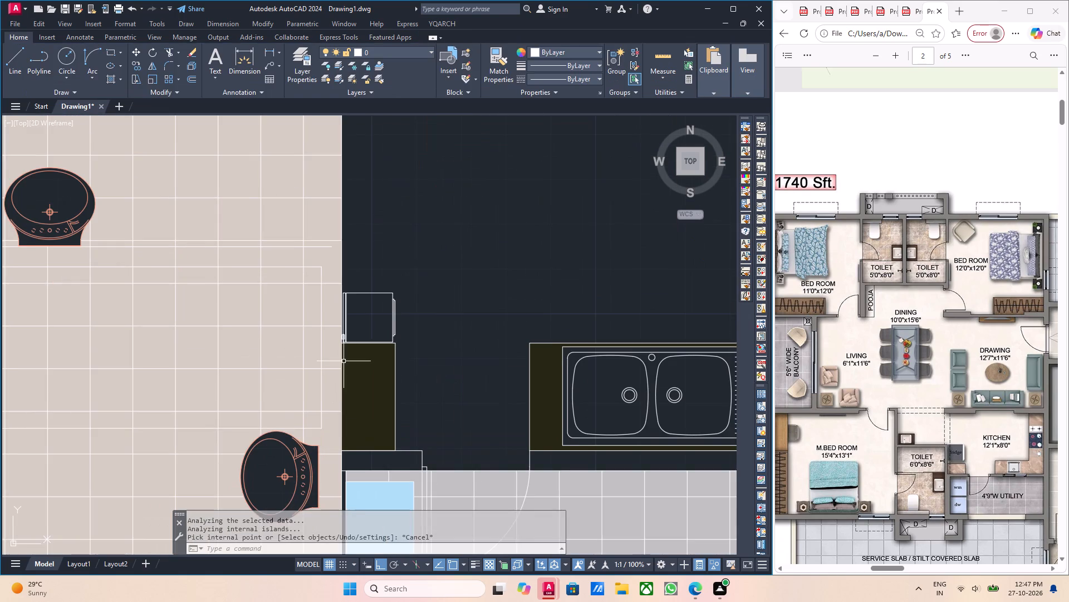
middle_drag(344, 361, 348, 382)
scroll(332, 344, up, 2)
middle_drag(344, 343, 364, 417)
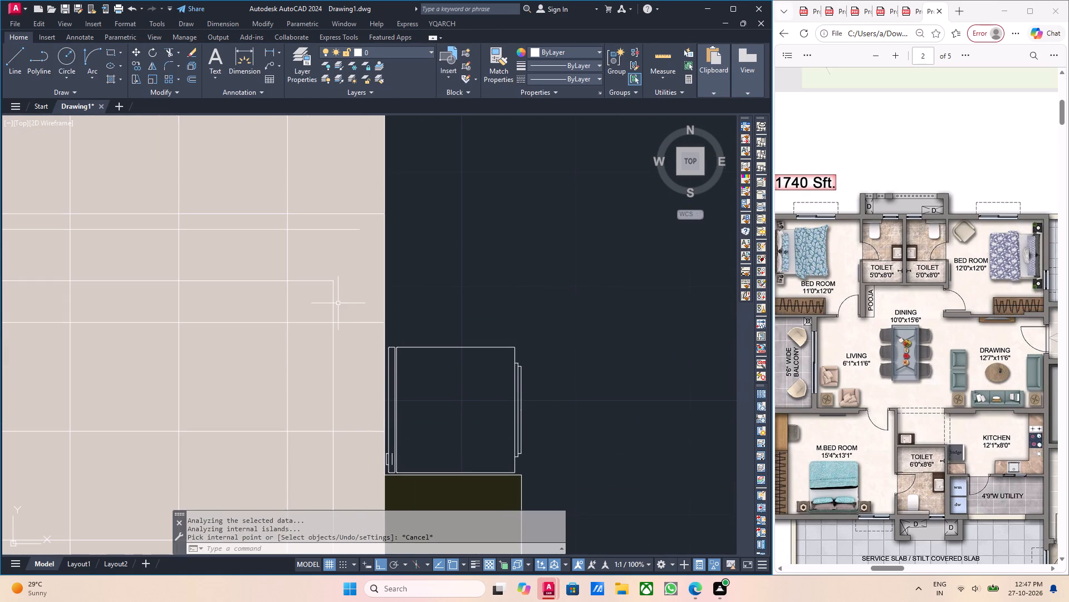
key(l)
key(Return)
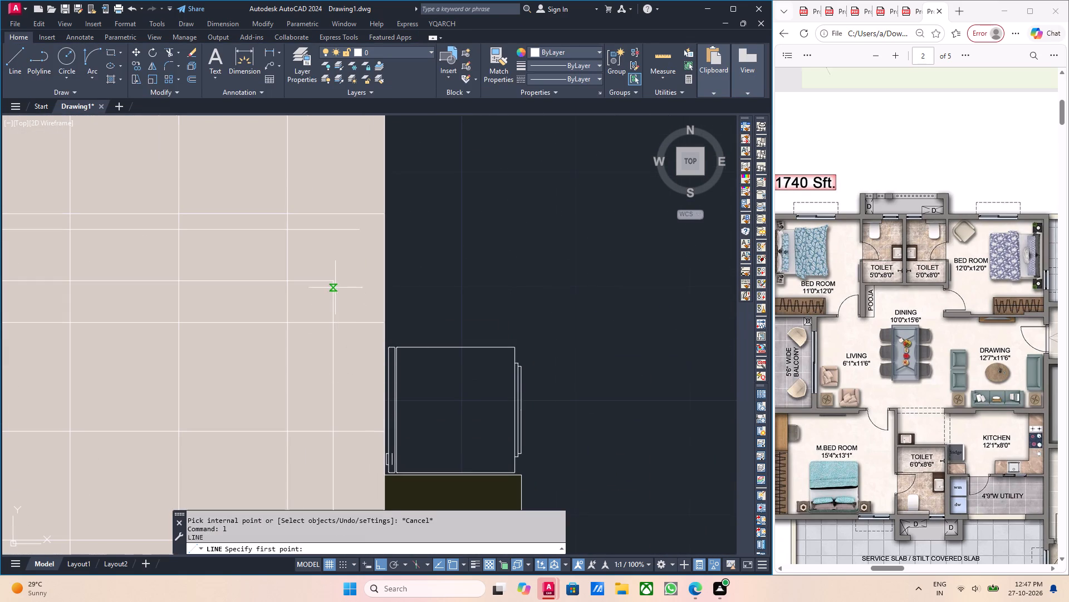
click(329, 278)
click(385, 280)
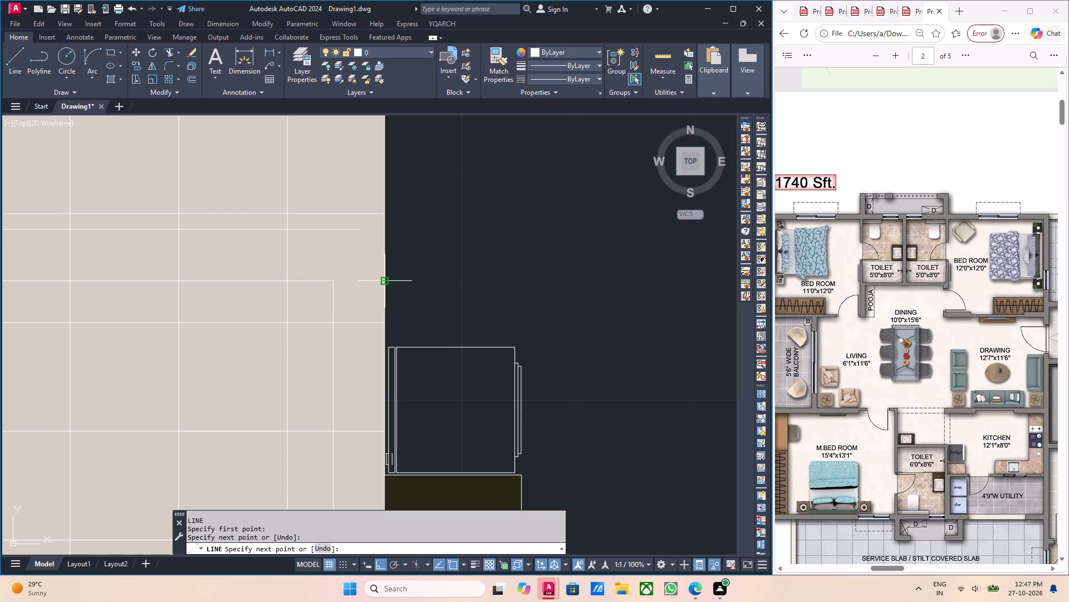
key(Escape)
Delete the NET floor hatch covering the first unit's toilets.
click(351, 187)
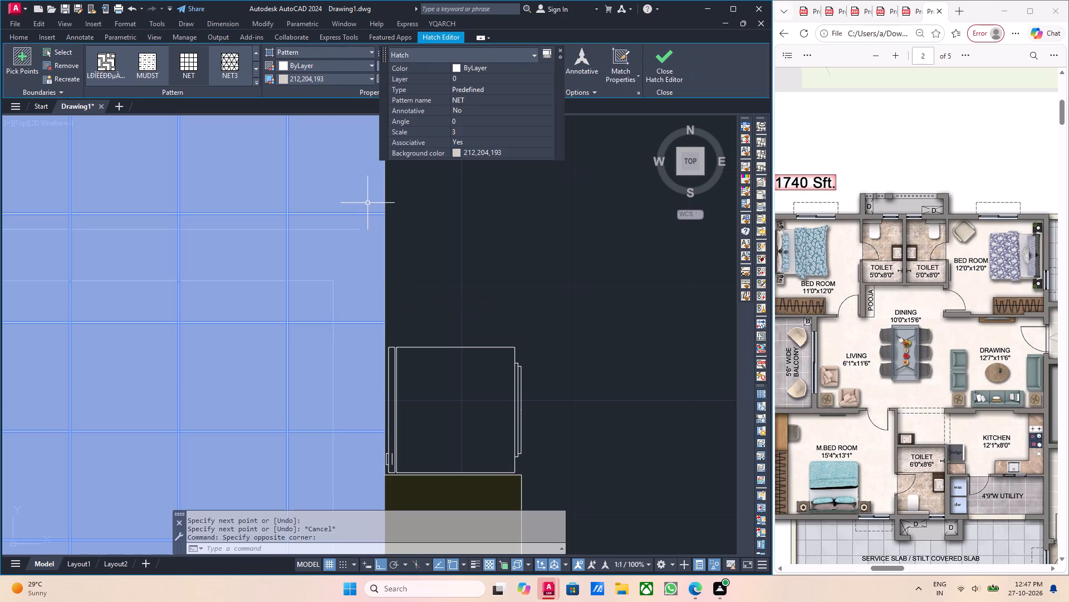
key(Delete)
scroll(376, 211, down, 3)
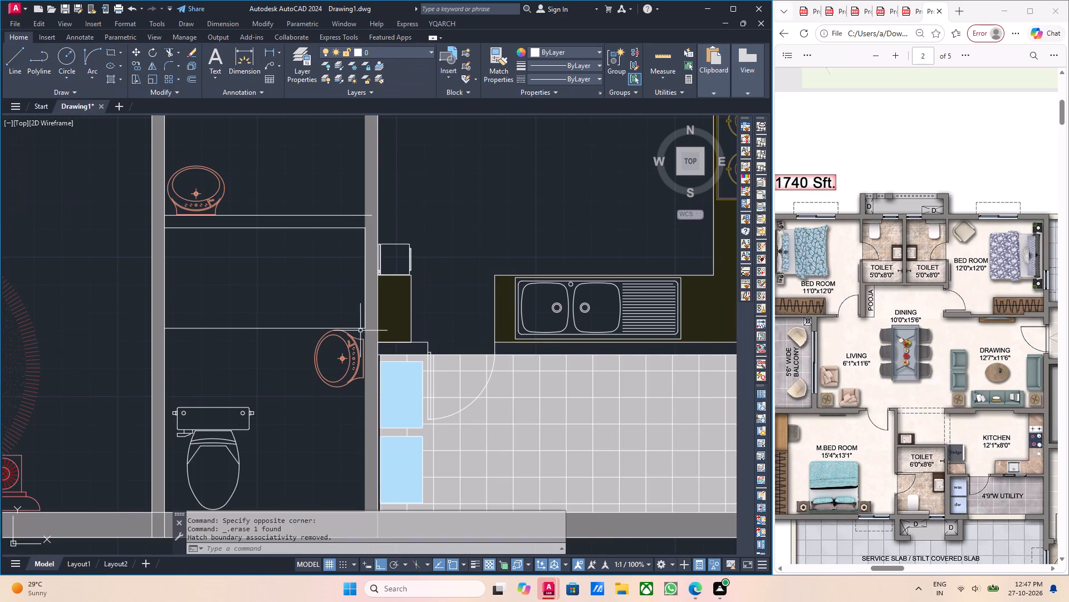
Hatch the WC and shower areas of the first unit's kitchen-side toilet with NET, scale 3, background colour 212,204,193.
scroll(360, 331, down, 1)
middle_drag(318, 366, 327, 353)
key(h)
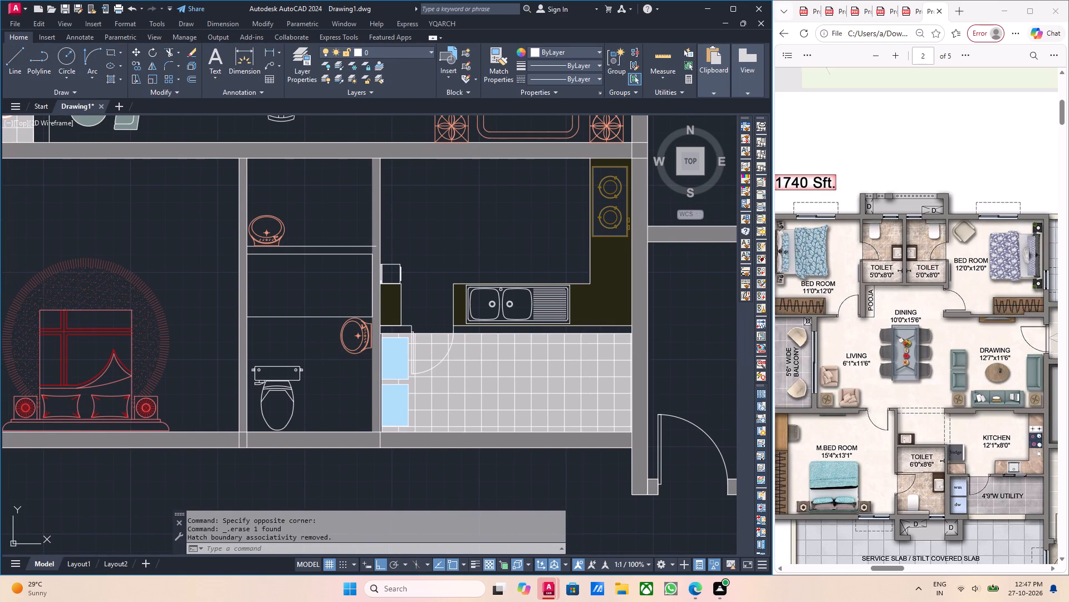
key(Return)
scroll(334, 404, down, 2)
click(332, 393)
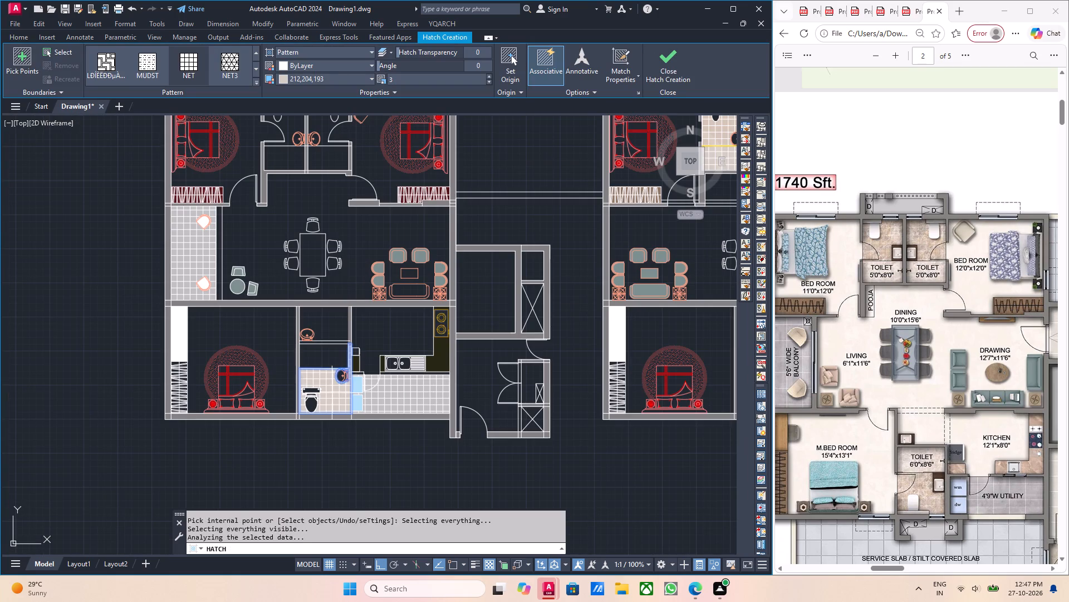
scroll(327, 335, up, 3)
click(320, 360)
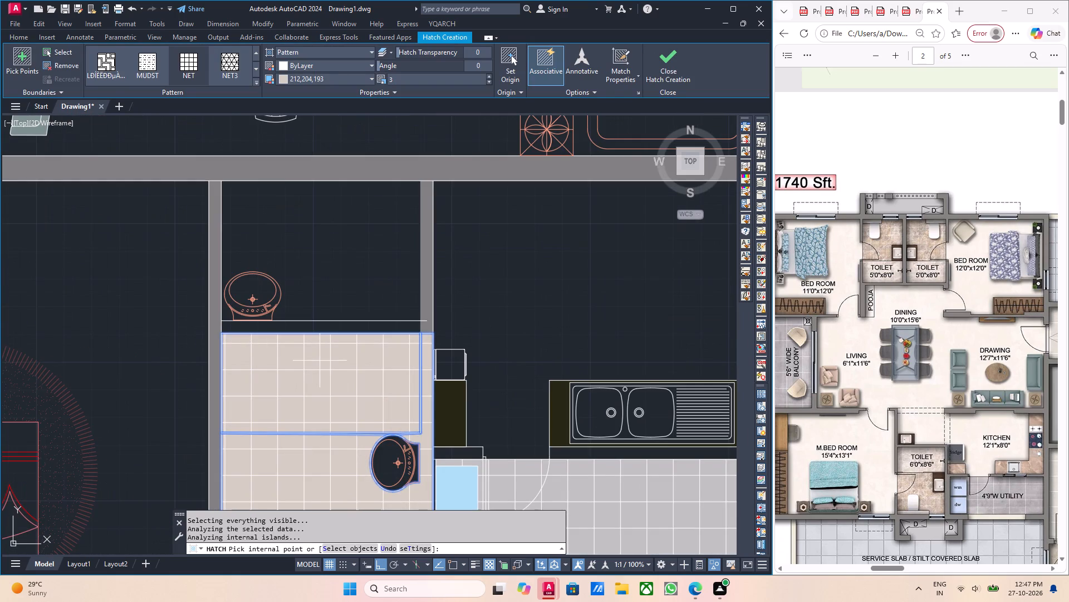
scroll(322, 361, down, 2)
key(Escape)
scroll(326, 367, down, 3)
middle_drag(344, 397, 345, 444)
middle_drag(385, 358, 383, 421)
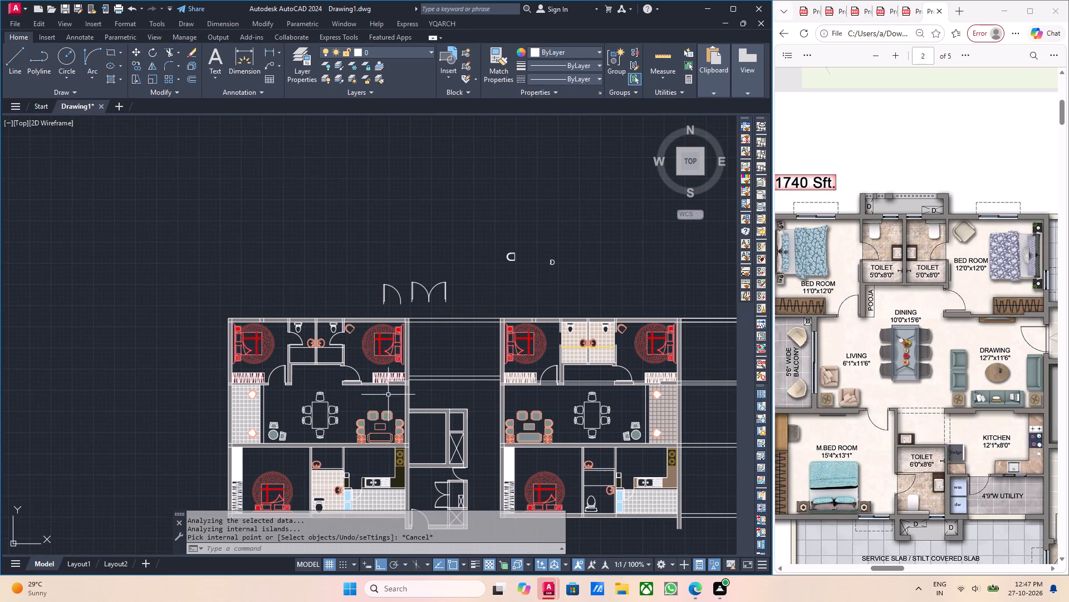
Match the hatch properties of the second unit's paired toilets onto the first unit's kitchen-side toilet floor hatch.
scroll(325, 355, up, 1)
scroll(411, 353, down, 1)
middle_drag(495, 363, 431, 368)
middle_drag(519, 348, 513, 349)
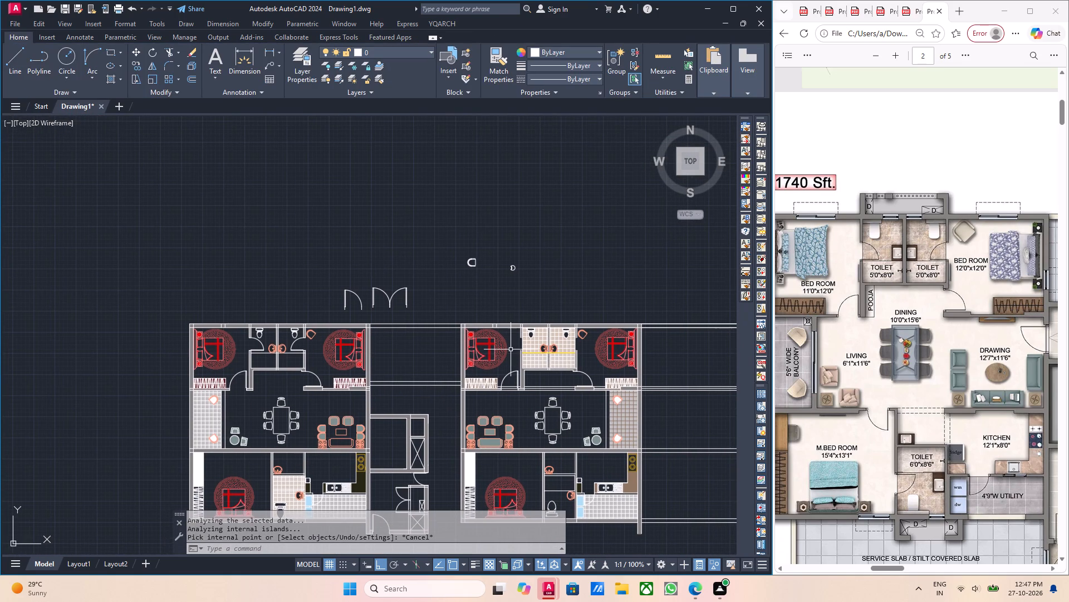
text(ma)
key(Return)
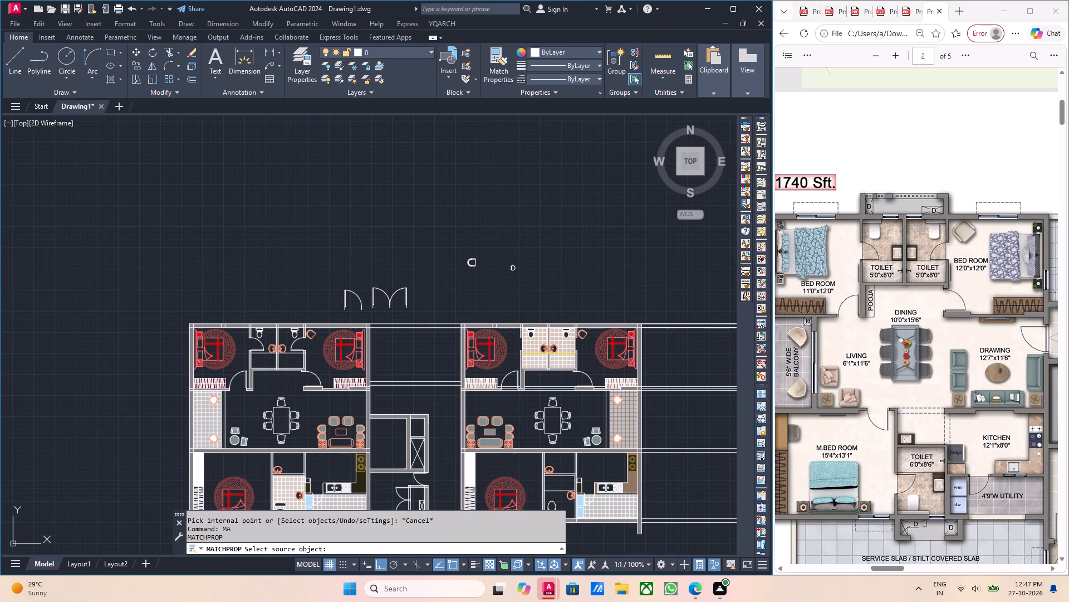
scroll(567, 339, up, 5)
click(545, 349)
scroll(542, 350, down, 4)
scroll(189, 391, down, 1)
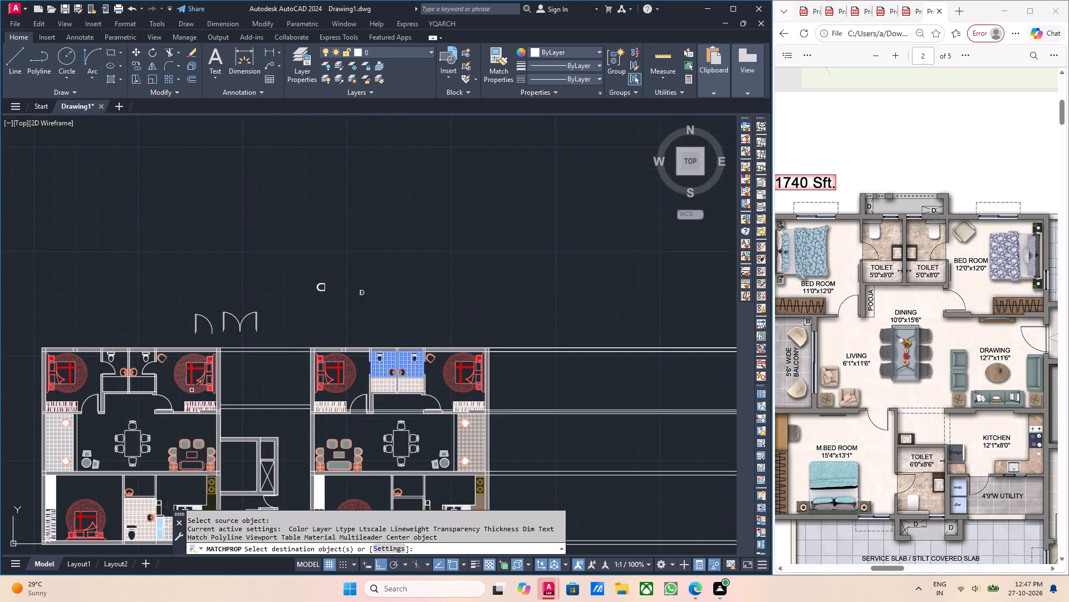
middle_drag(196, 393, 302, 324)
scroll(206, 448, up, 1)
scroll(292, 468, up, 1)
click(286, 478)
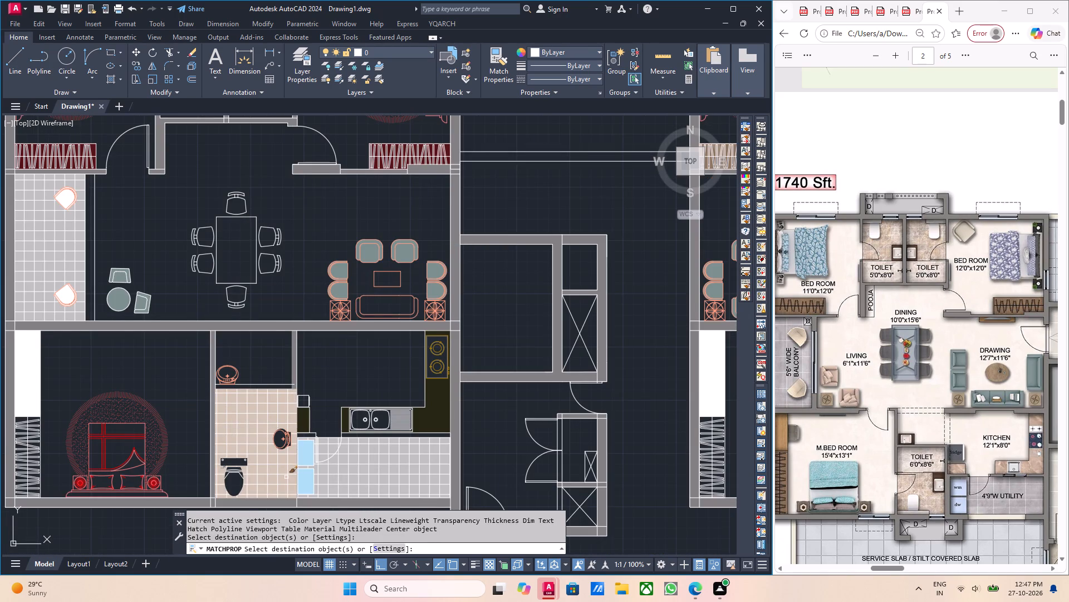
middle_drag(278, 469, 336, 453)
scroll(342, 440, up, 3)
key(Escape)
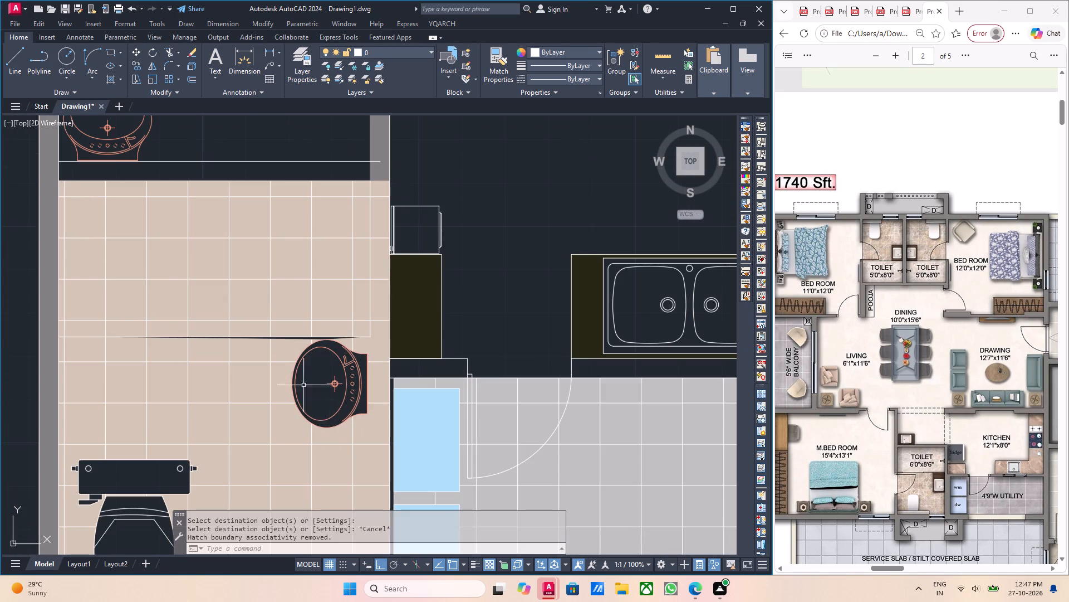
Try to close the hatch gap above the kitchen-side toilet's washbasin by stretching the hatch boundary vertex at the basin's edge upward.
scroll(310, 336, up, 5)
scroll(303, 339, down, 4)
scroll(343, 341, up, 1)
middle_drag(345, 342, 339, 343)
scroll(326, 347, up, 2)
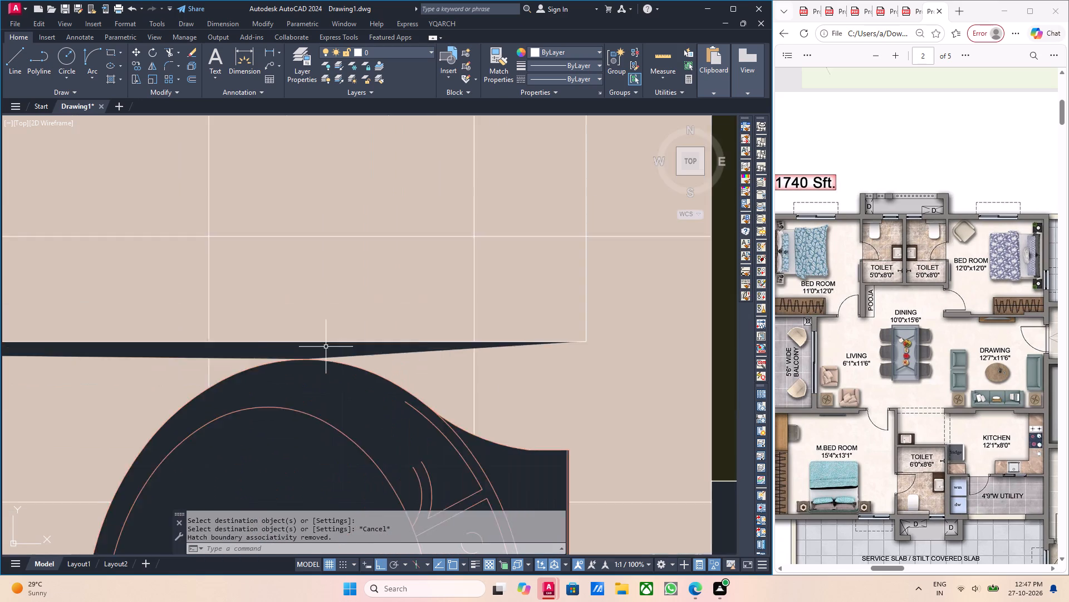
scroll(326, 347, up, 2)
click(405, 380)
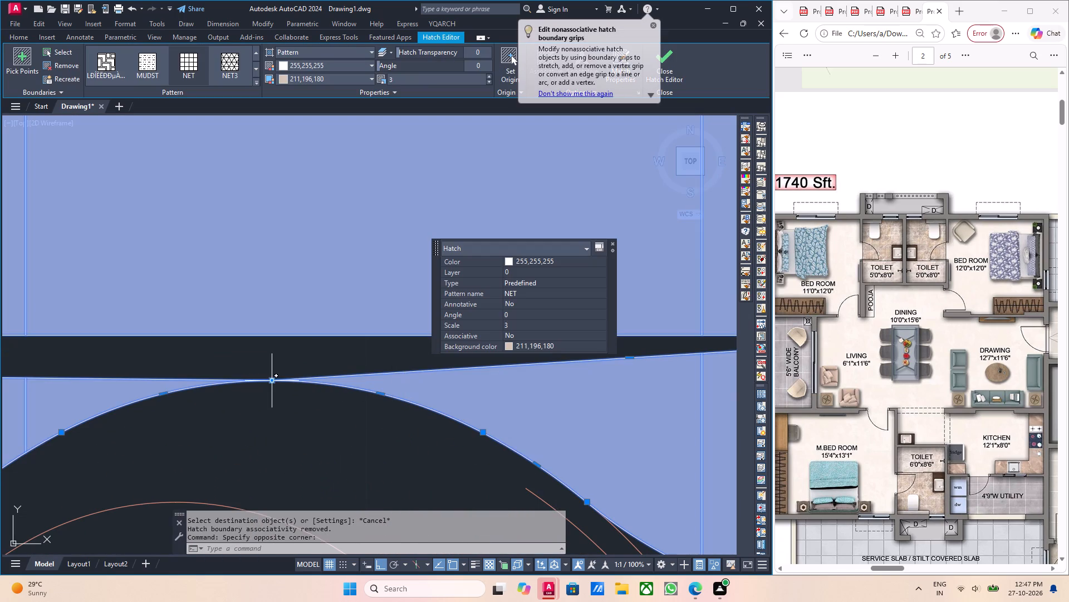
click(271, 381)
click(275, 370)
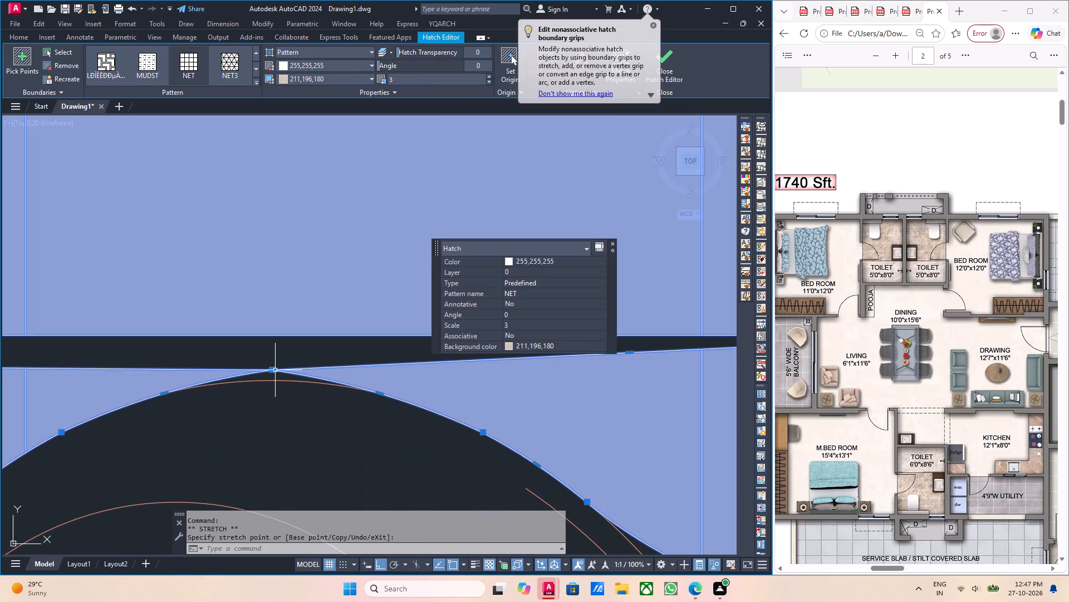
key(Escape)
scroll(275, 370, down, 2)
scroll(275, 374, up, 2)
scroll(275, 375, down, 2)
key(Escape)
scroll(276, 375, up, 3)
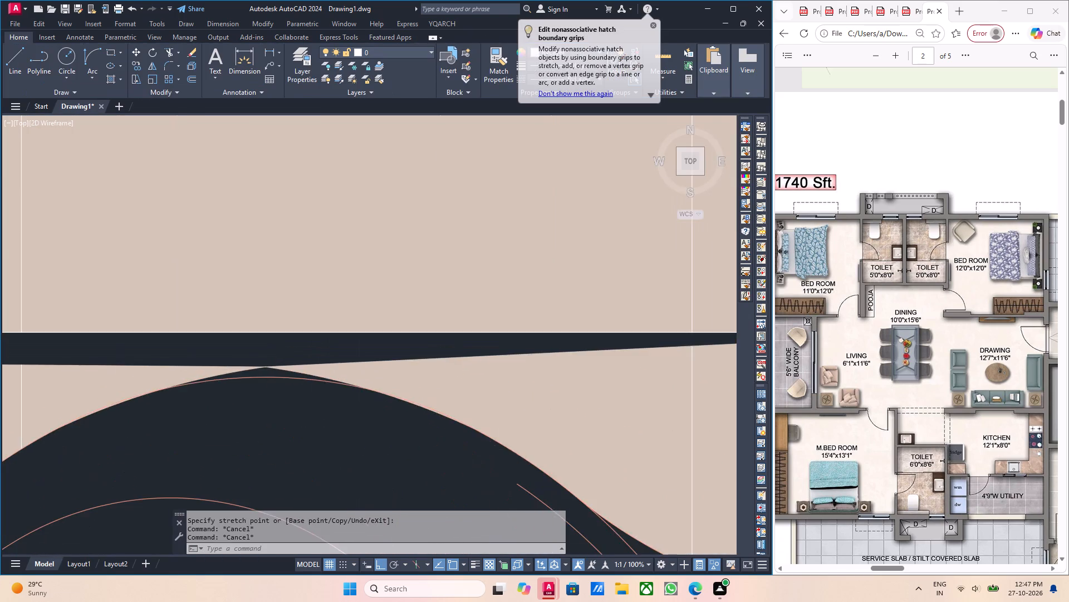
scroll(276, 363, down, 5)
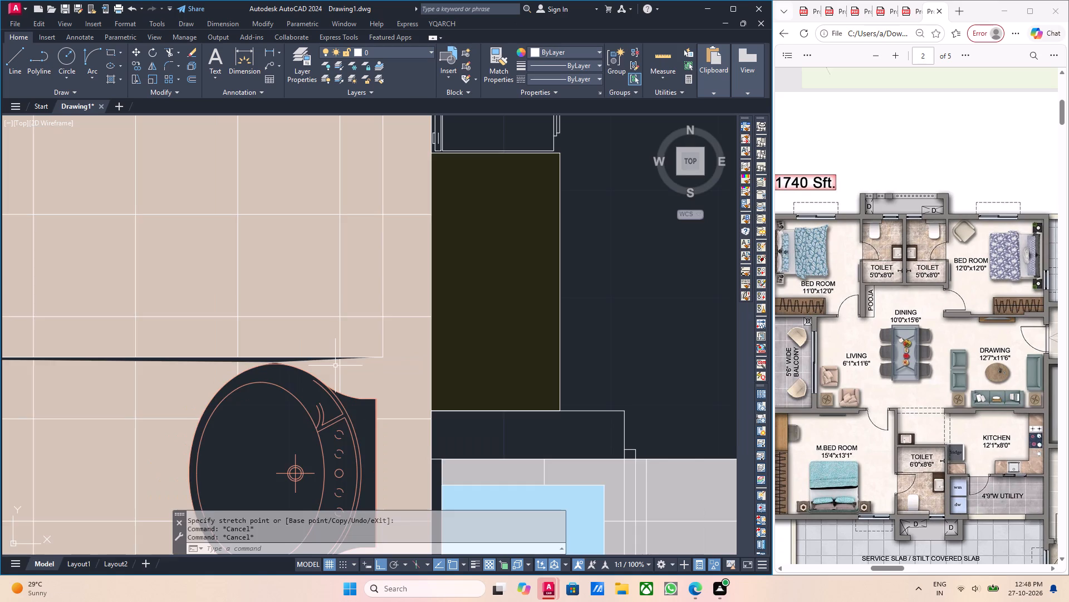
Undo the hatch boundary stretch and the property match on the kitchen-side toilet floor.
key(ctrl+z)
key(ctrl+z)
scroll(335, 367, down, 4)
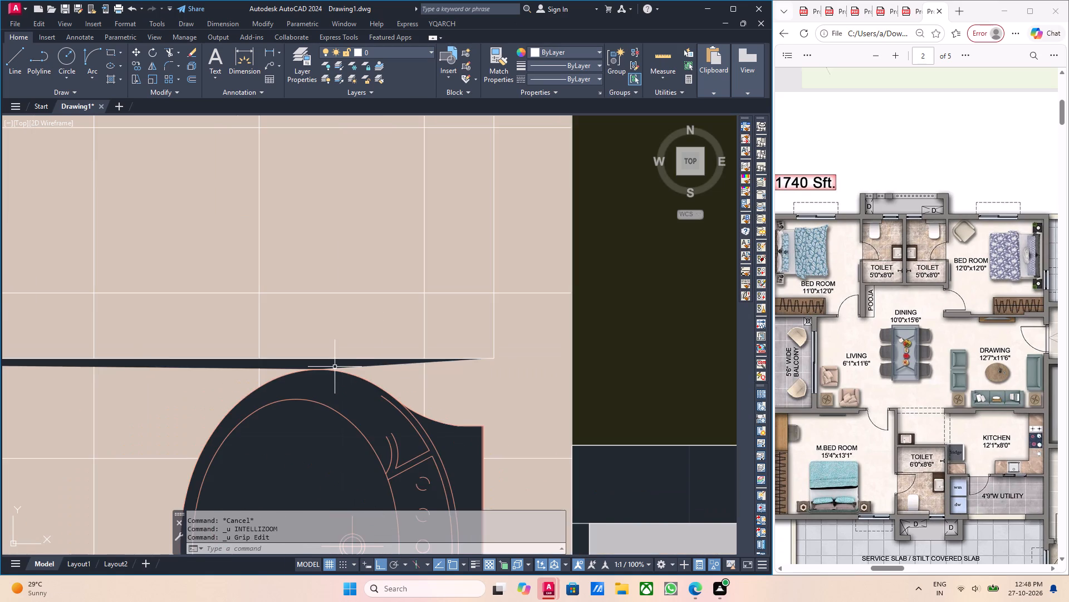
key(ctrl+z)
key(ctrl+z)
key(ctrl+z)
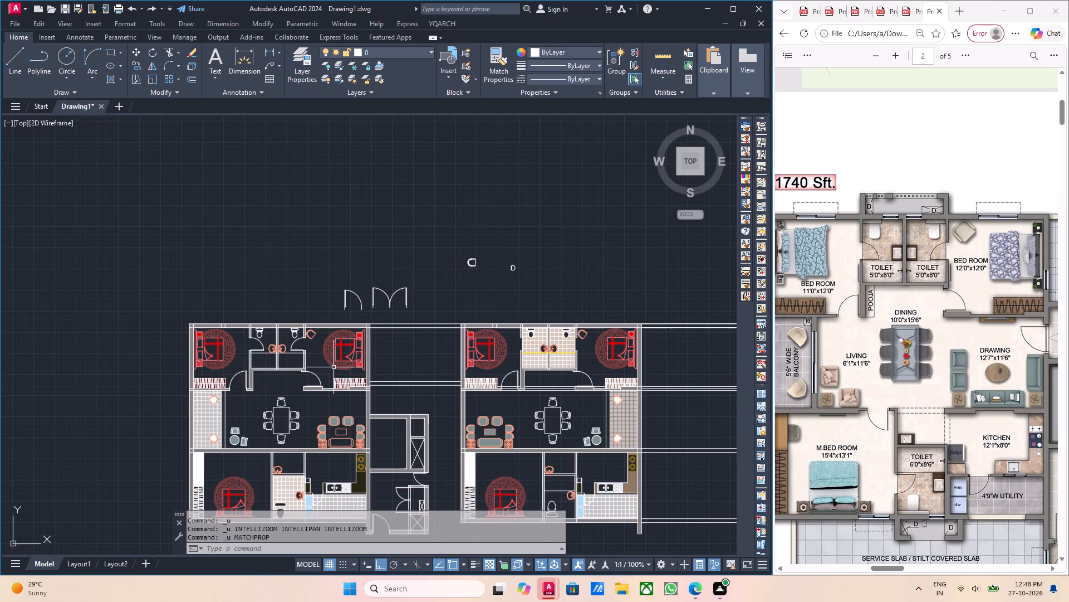
Undo the NET floor hatch of the first unit's kitchen-side toilet.
middle_drag(297, 430, 305, 366)
scroll(283, 420, up, 5)
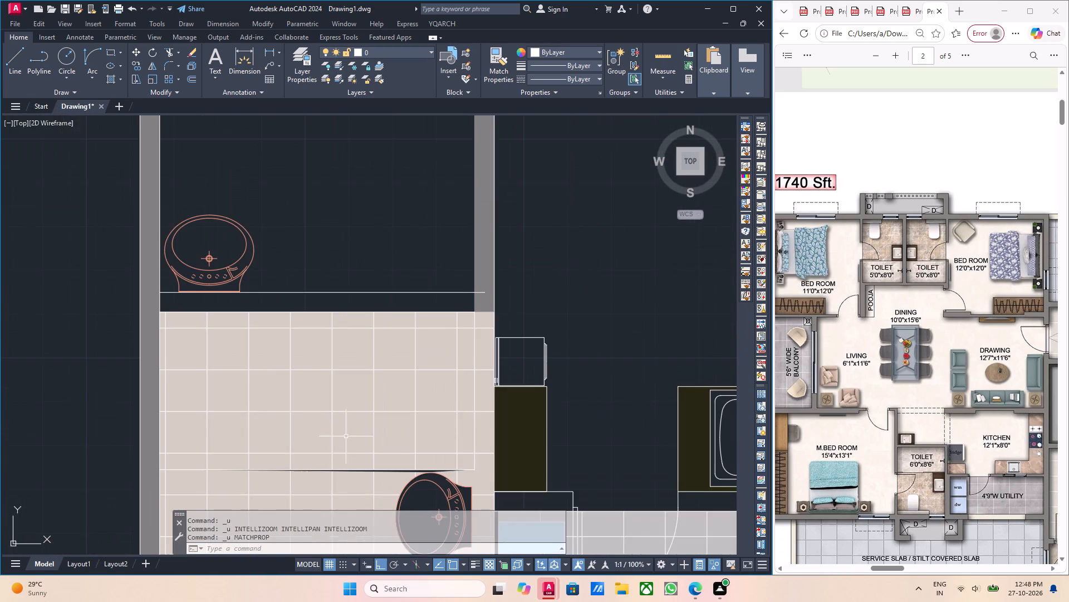
middle_drag(346, 438, 331, 406)
scroll(335, 402, up, 1)
key(ctrl+z)
key(ctrl+z)
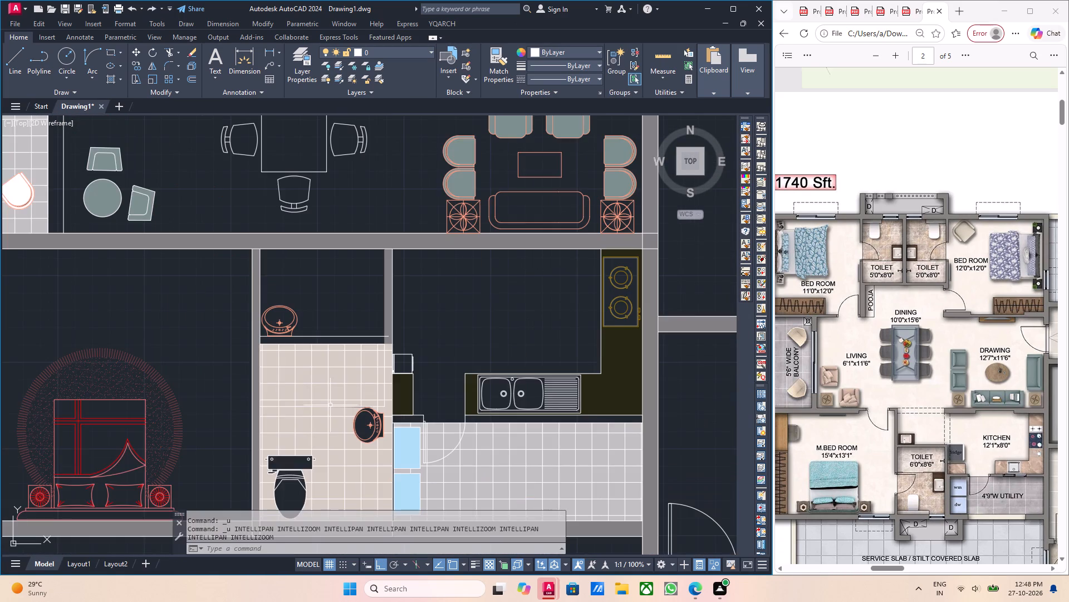
key(ctrl+z)
Stretch the kitchen-side end of the horizontal line above the kitchen-side toilet's lower washbasin to the wall face.
scroll(328, 323, up, 3)
drag(344, 318, 341, 307)
click(322, 297)
scroll(320, 300, down, 4)
scroll(344, 305, up, 3)
key(Escape)
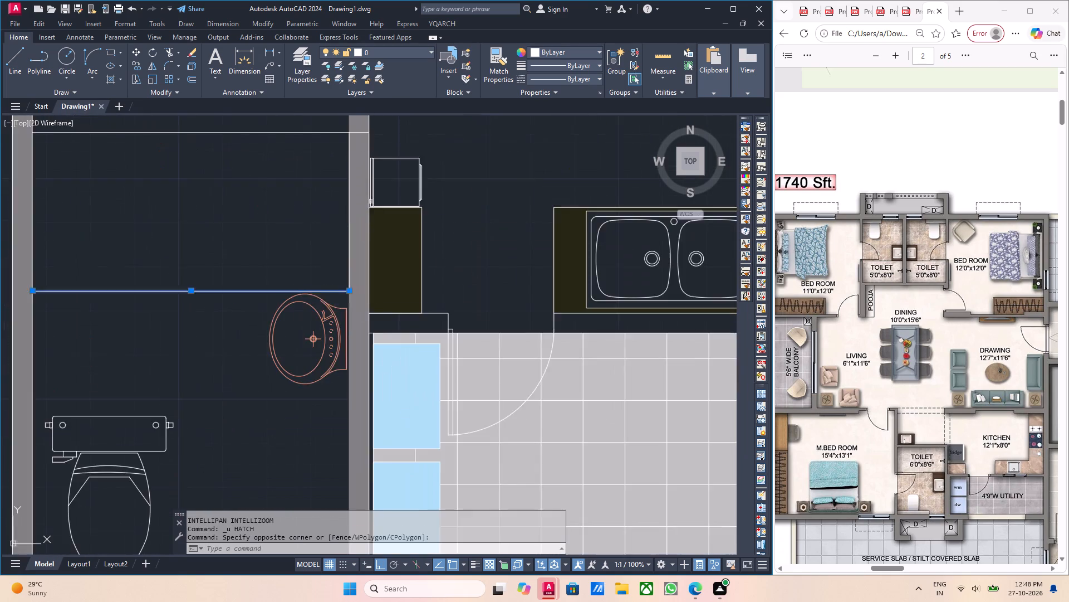
scroll(352, 308, up, 3)
middle_drag(345, 309, 346, 317)
scroll(339, 261, up, 3)
drag(301, 224, 293, 211)
click(272, 183)
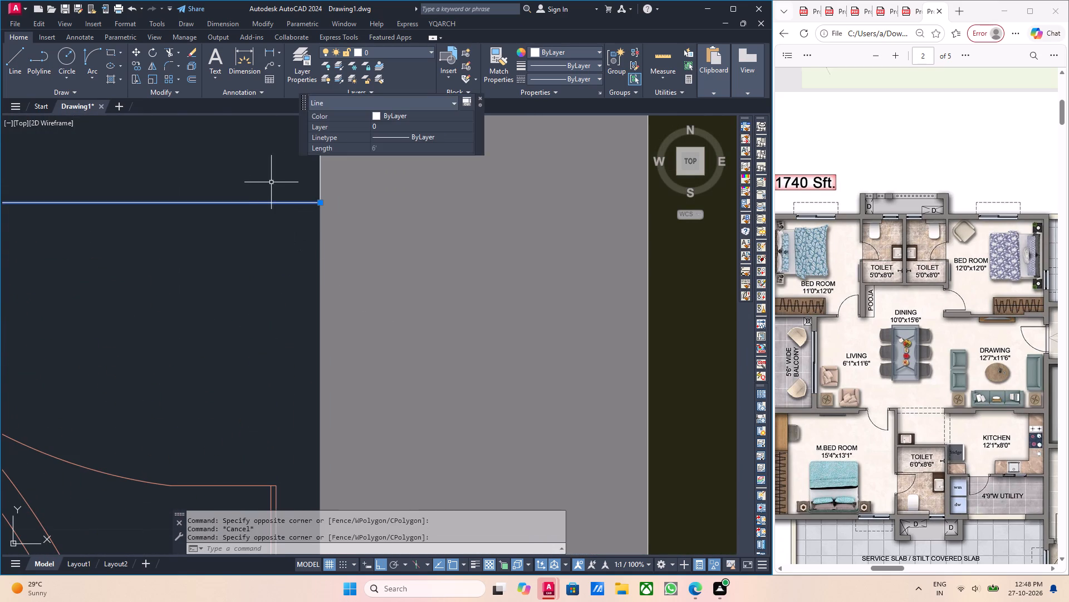
middle_drag(288, 219, 282, 283)
scroll(282, 282, up, 4)
middle_drag(436, 216, 391, 333)
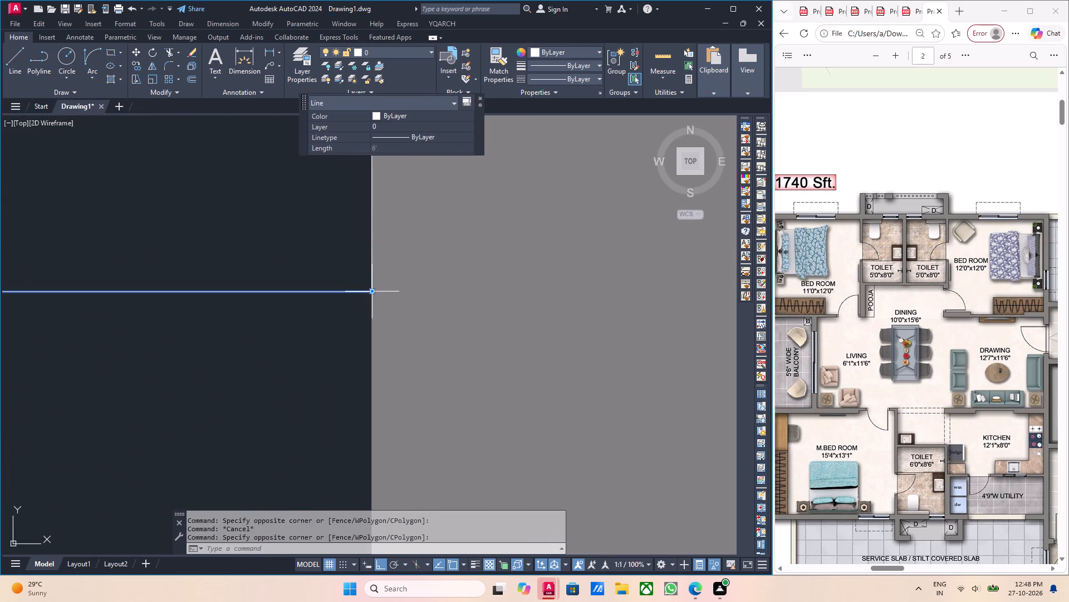
click(372, 292)
click(377, 290)
key(Escape)
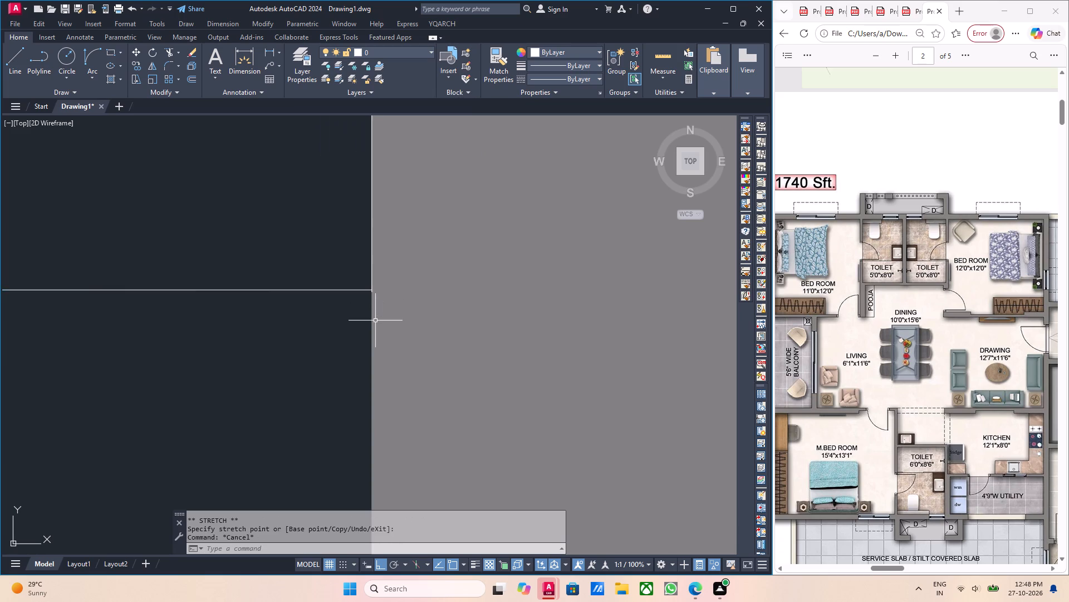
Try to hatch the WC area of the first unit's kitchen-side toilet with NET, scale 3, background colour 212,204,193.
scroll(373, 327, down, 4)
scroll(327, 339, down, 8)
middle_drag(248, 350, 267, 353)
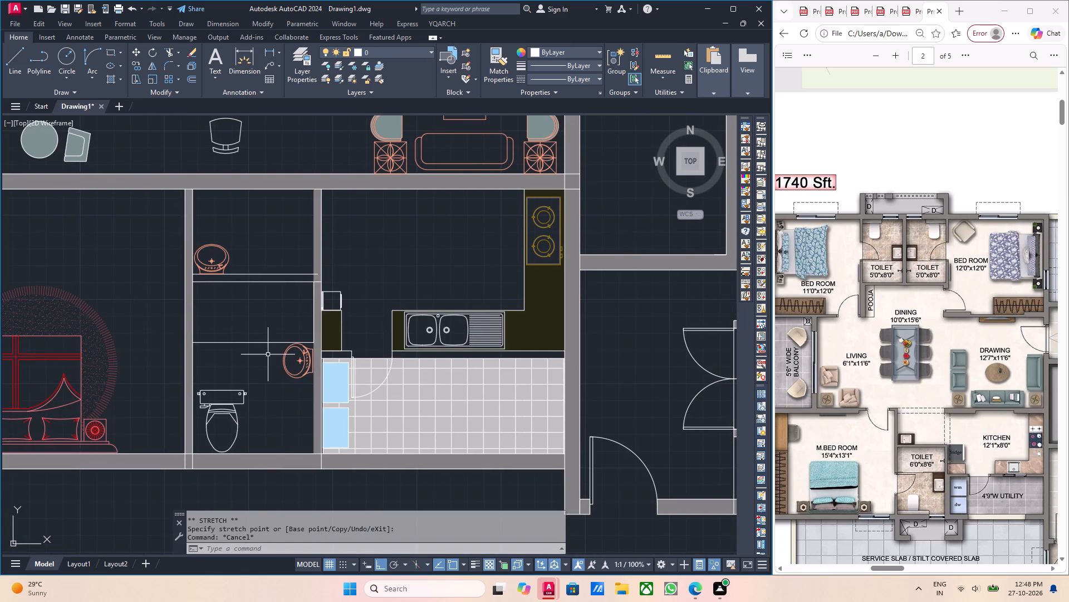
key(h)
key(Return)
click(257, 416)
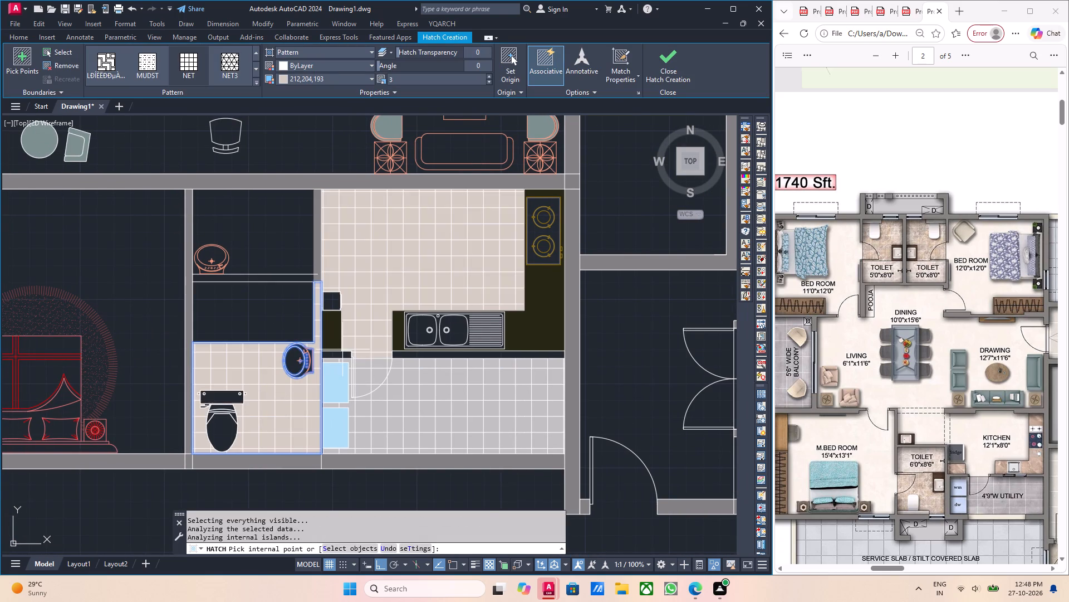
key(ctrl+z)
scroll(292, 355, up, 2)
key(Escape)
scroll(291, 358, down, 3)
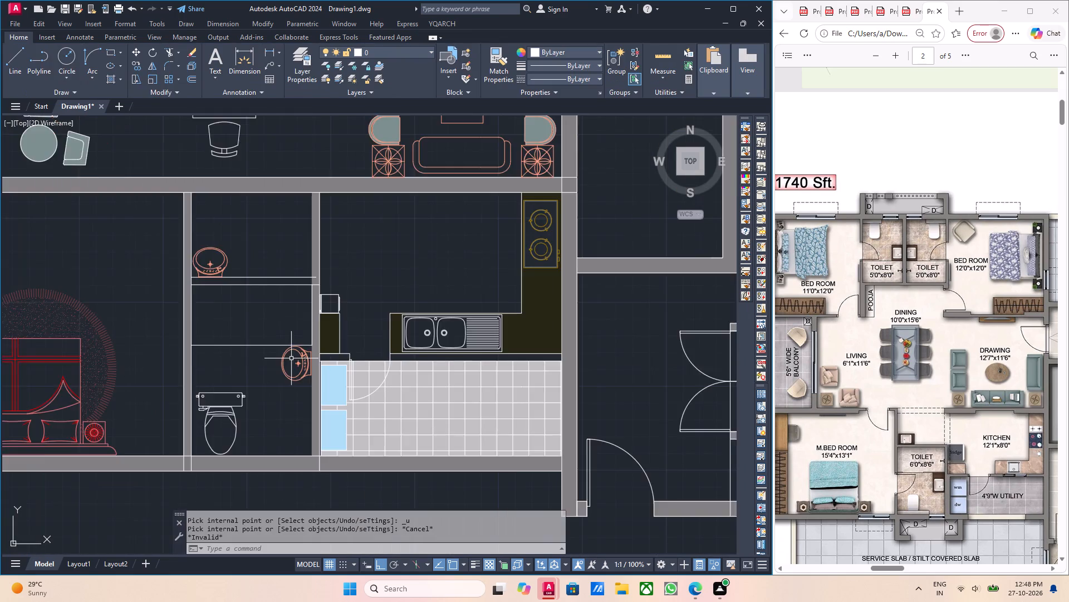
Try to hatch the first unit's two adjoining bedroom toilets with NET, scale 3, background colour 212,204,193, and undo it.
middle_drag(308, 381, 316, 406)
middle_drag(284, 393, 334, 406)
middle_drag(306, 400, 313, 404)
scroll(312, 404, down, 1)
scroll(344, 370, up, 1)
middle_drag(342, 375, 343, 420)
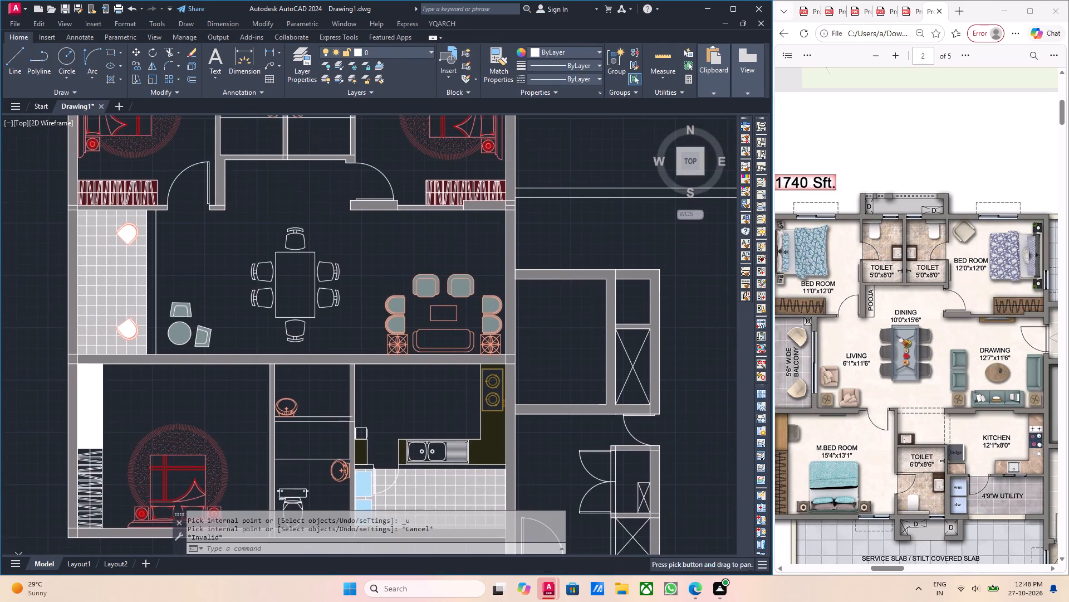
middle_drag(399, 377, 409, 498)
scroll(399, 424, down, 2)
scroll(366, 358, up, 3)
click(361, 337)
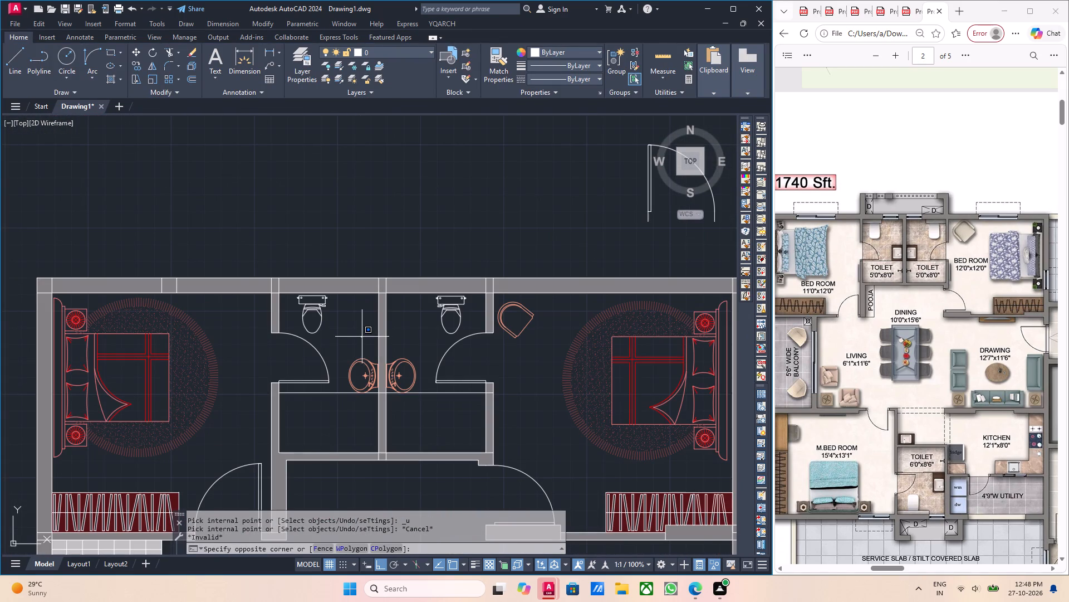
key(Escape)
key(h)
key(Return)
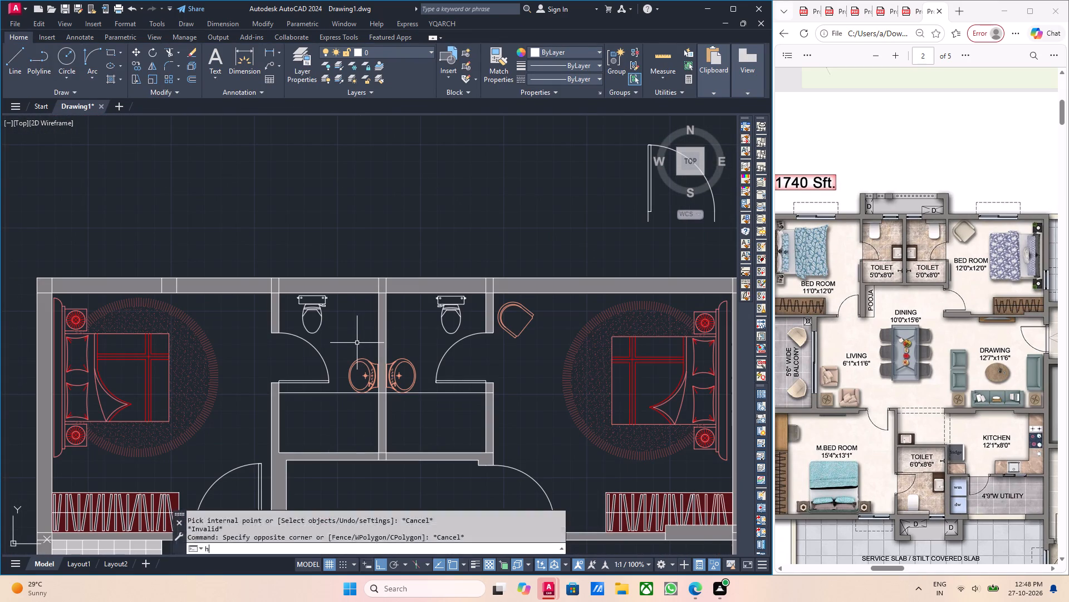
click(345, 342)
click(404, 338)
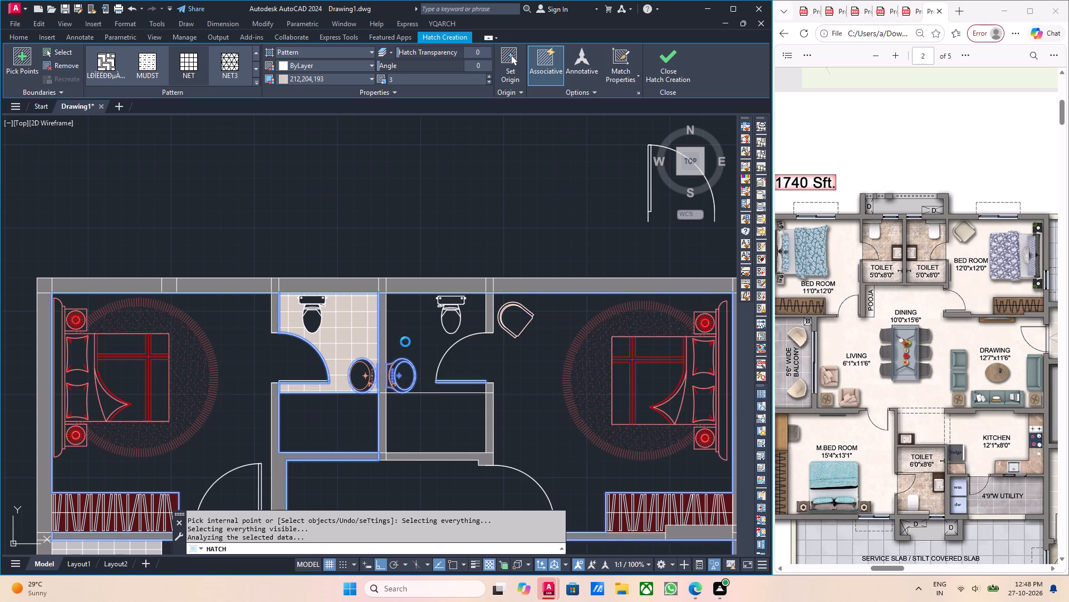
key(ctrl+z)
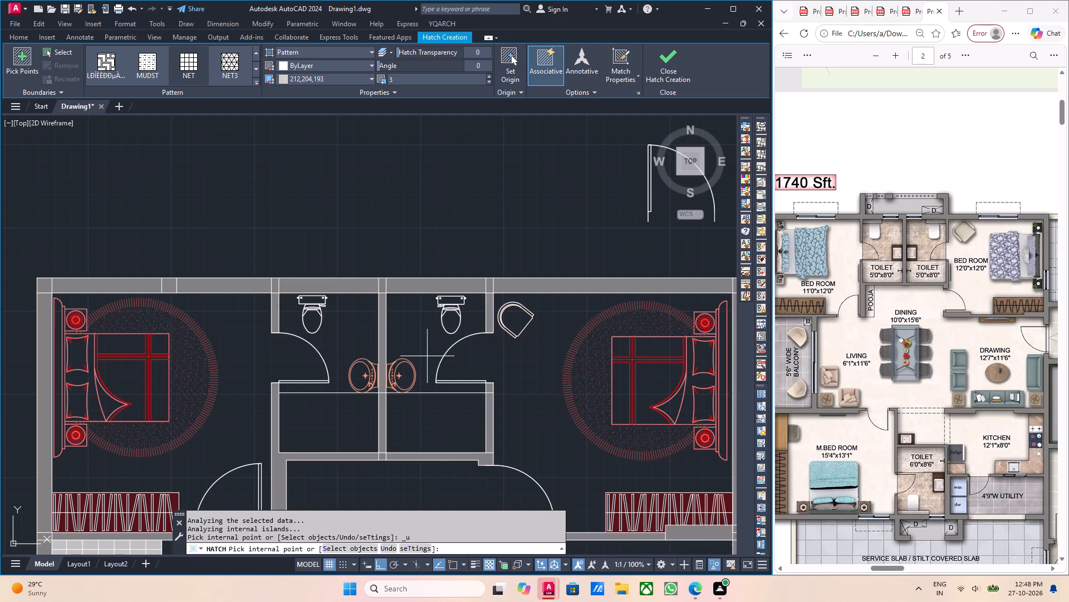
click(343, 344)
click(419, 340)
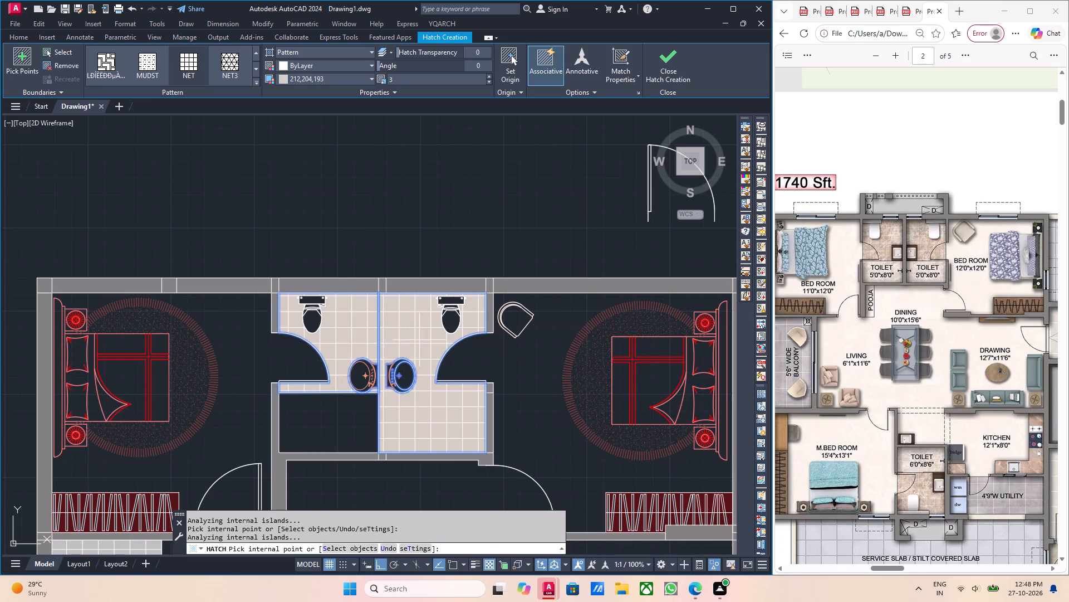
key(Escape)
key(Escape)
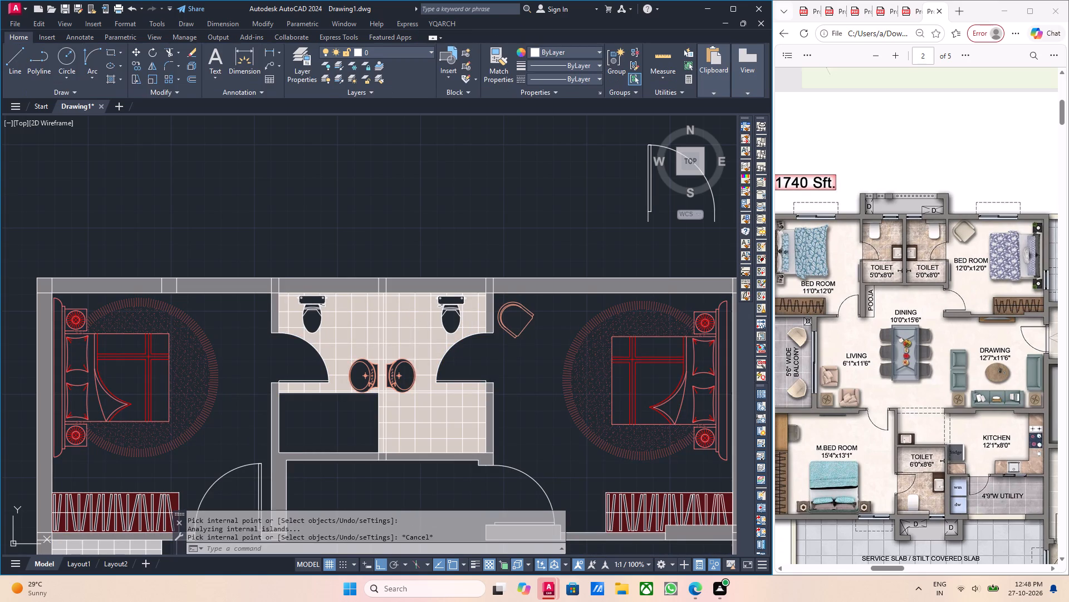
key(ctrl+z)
Copy the tiled NET hatch of the second unit's WC and washbasin areas onto the first unit's two adjoining bedroom toilets.
scroll(409, 353, down, 3)
middle_drag(528, 364, 316, 369)
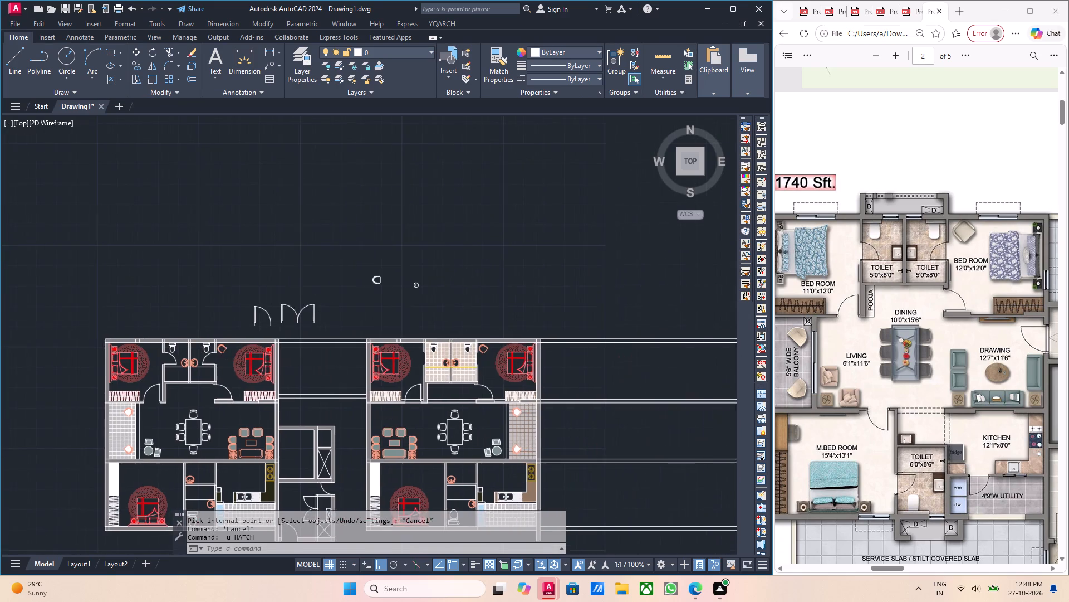
scroll(357, 356, up, 3)
middle_drag(586, 354, 400, 361)
middle_drag(524, 353, 504, 356)
click(479, 357)
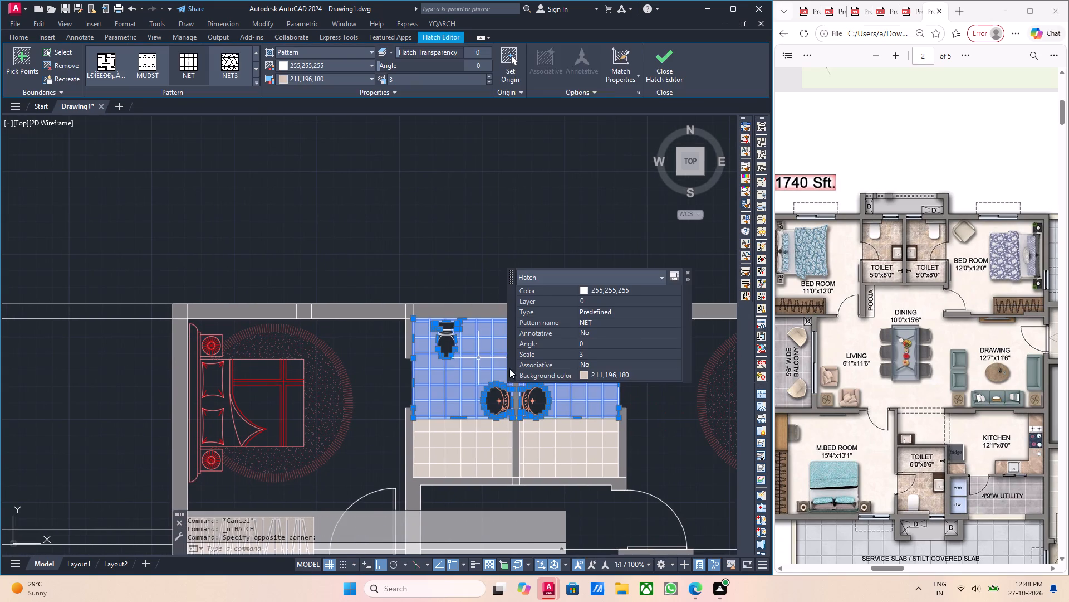
middle_drag(503, 371, 454, 365)
middle_drag(461, 364, 451, 367)
middle_drag(510, 364, 447, 376)
middle_drag(453, 374, 423, 390)
scroll(423, 345, up, 3)
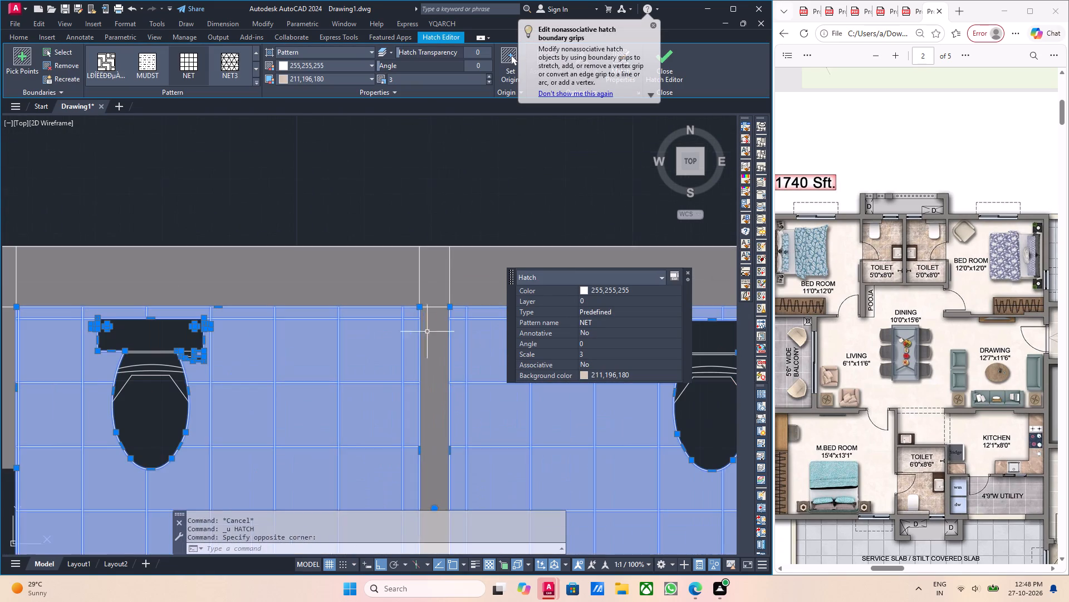
middle_drag(434, 321, 429, 342)
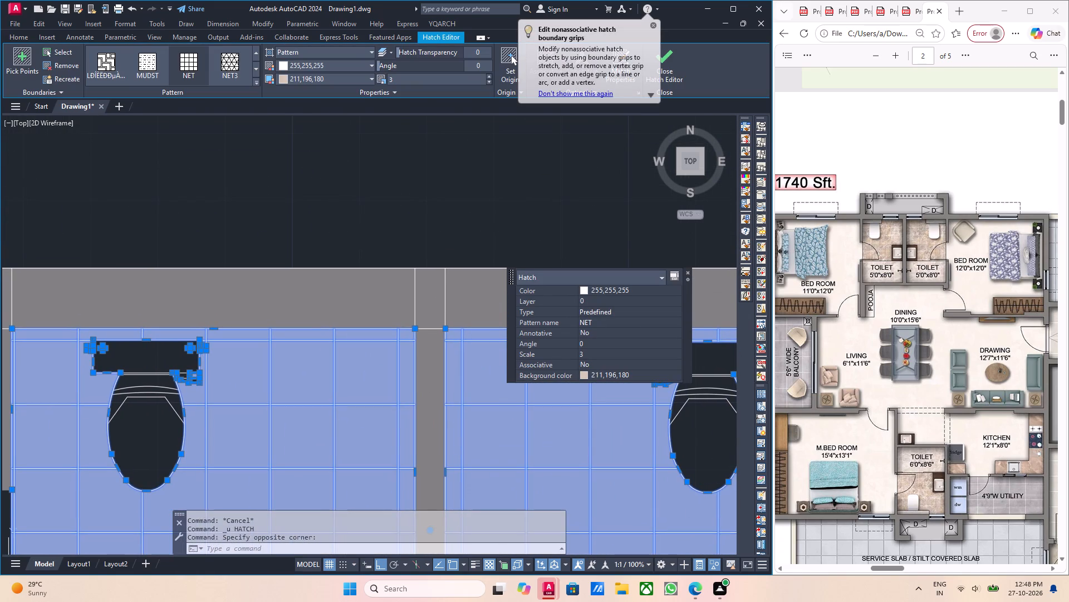
text(co)
key(Return)
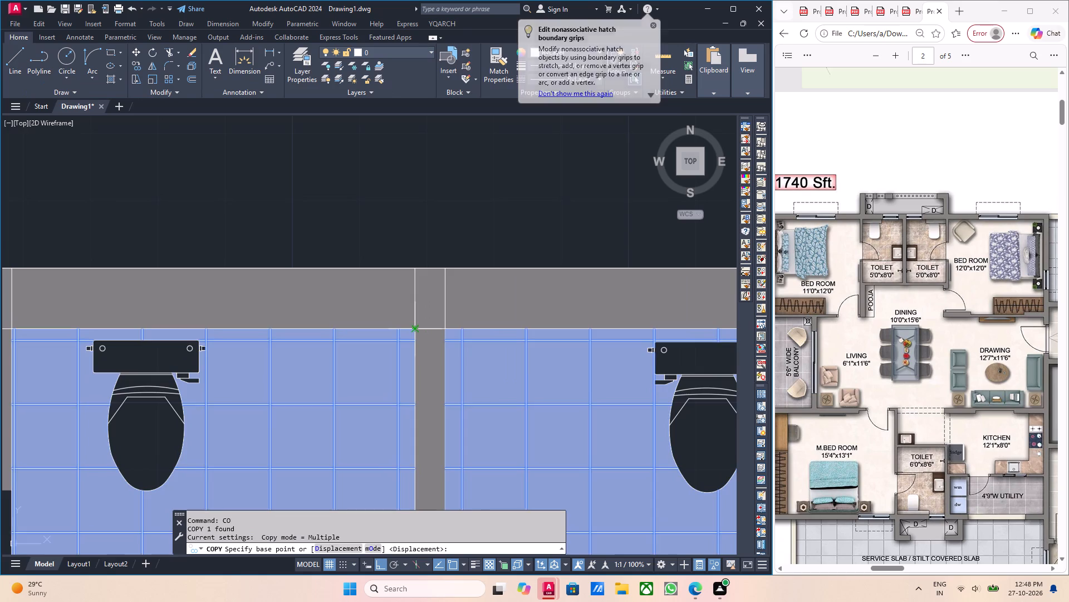
click(416, 326)
scroll(241, 337, down, 4)
middle_drag(208, 341, 438, 356)
middle_drag(203, 353, 487, 364)
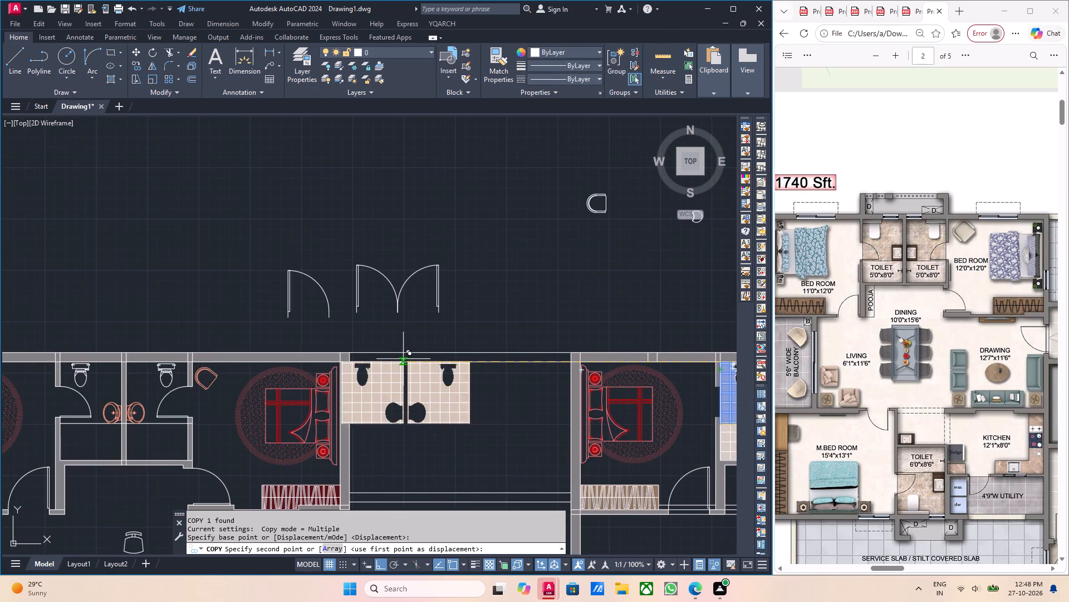
scroll(375, 357, down, 1)
middle_drag(237, 356, 334, 362)
scroll(295, 362, up, 3)
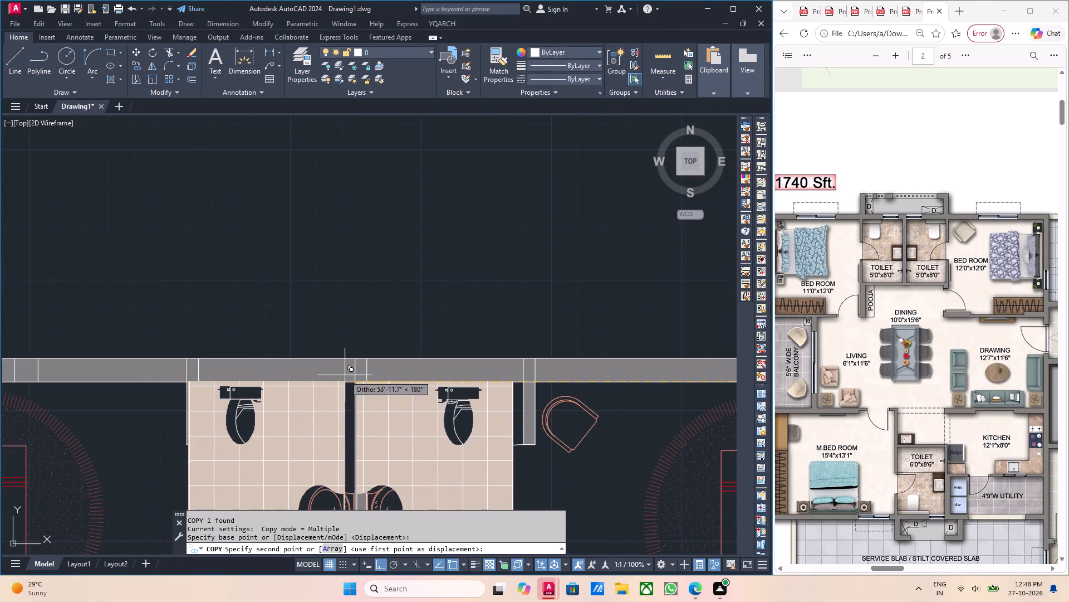
click(357, 383)
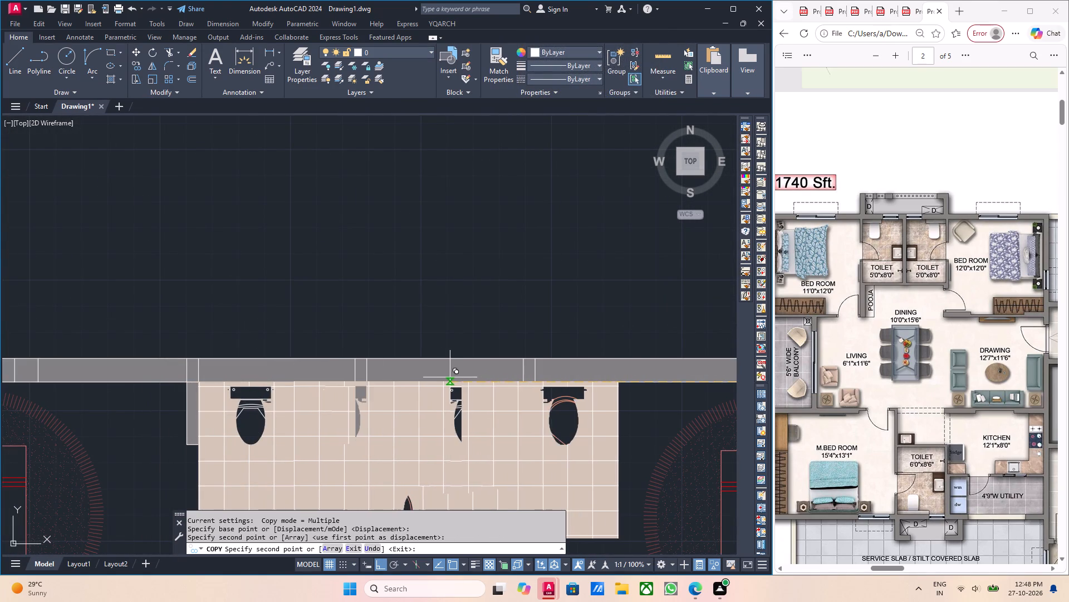
key(Escape)
Send the copied NET hatch in the first unit's bedroom toilets to the back of the draw order.
scroll(345, 429, down, 3)
middle_drag(292, 425, 331, 399)
scroll(344, 410, up, 3)
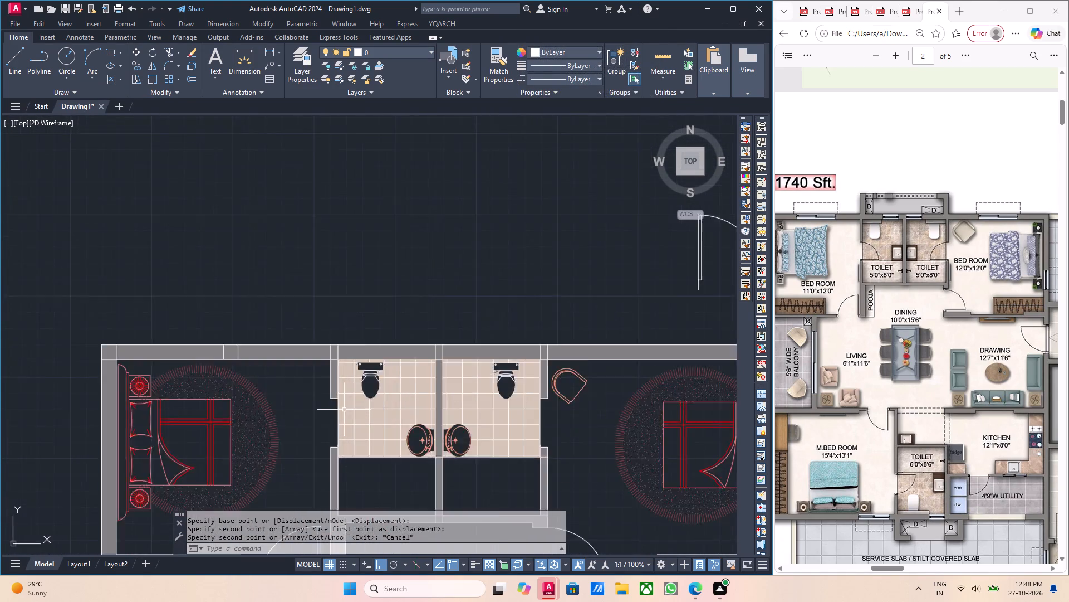
scroll(331, 421, up, 3)
click(362, 324)
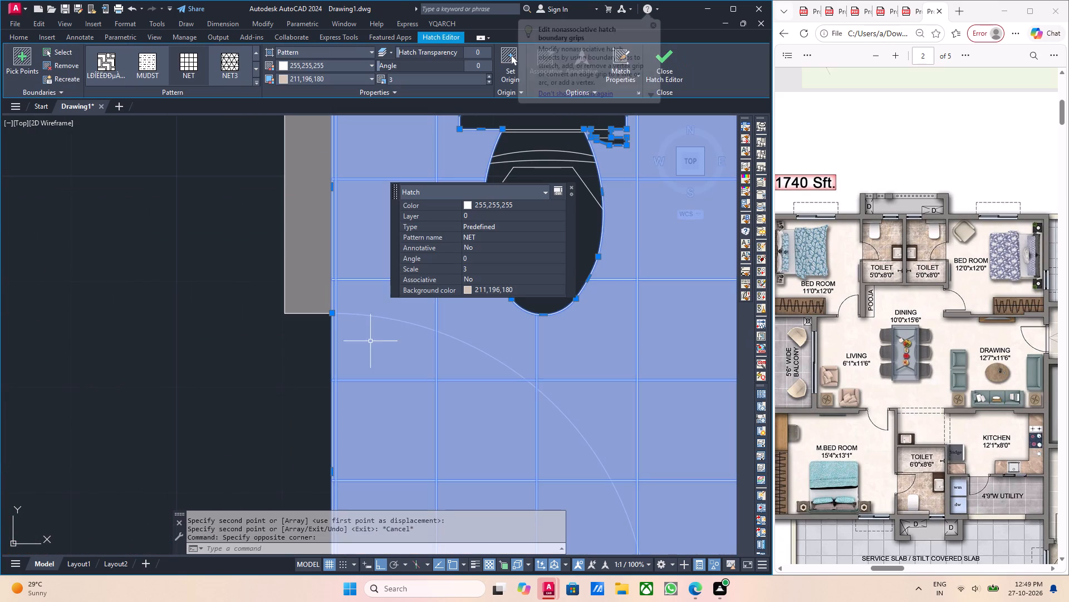
click(393, 317)
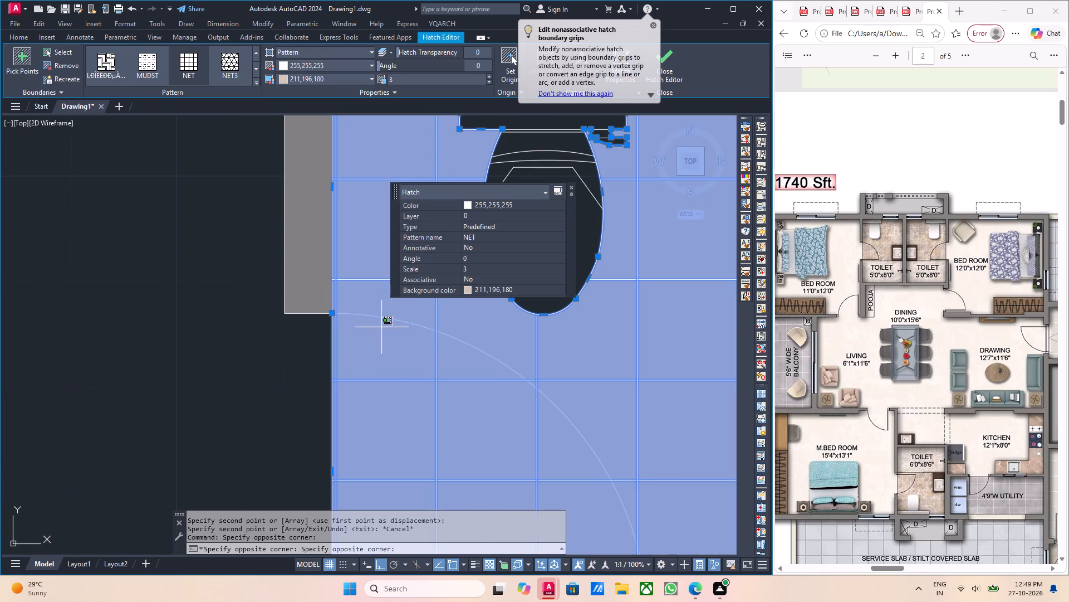
right_click(381, 322)
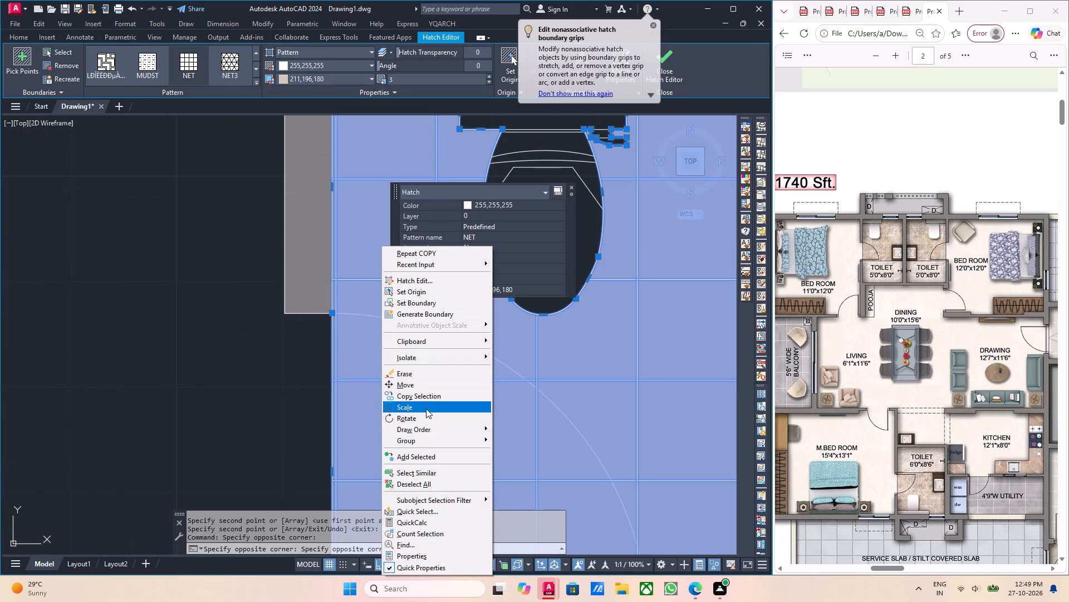
click(433, 429)
click(509, 440)
scroll(504, 421, down, 3)
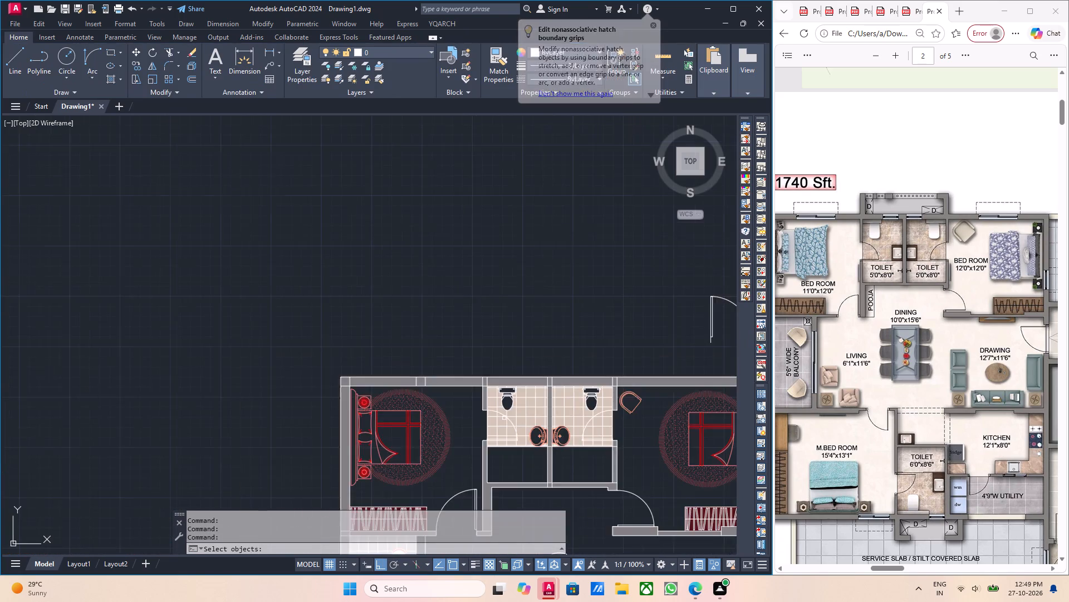
Copy the second unit's lower NET hatch, below the washbasins, into the matching areas of the first unit's two bedroom toilets.
scroll(504, 417, down, 4)
middle_drag(569, 416, 494, 400)
scroll(458, 427, up, 5)
scroll(387, 386, down, 3)
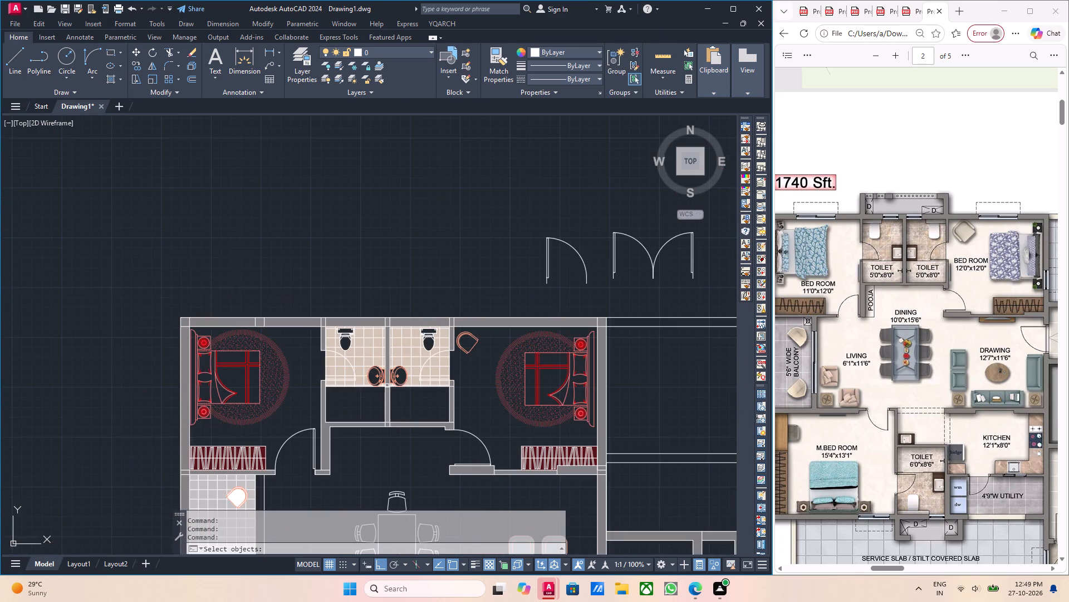
middle_drag(551, 405, 394, 405)
scroll(516, 382, down, 2)
middle_drag(575, 395, 451, 395)
scroll(509, 395, up, 3)
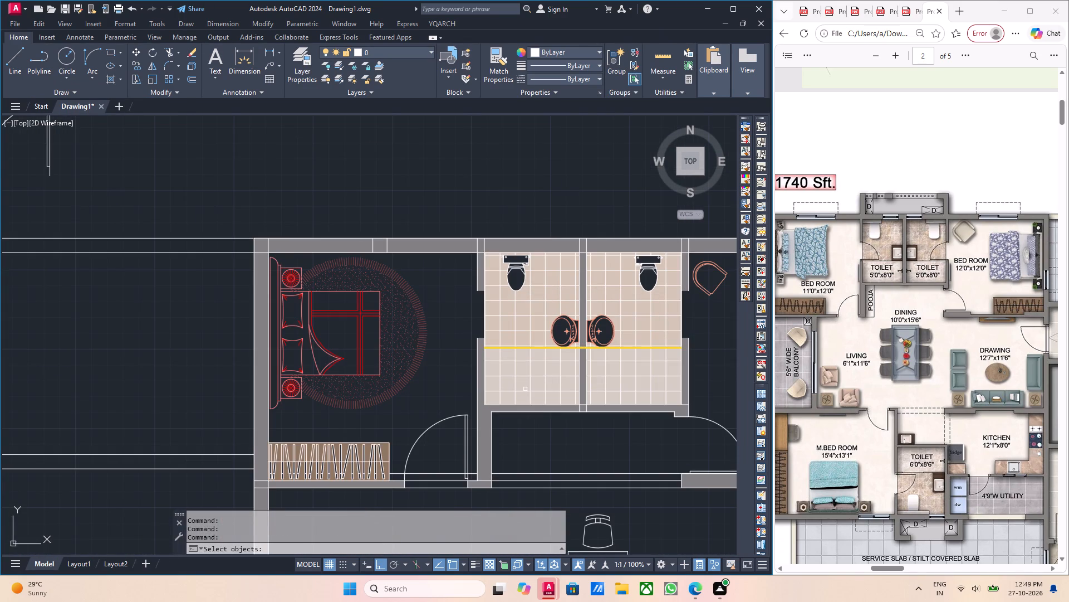
key(Escape)
scroll(510, 360, up, 2)
click(536, 385)
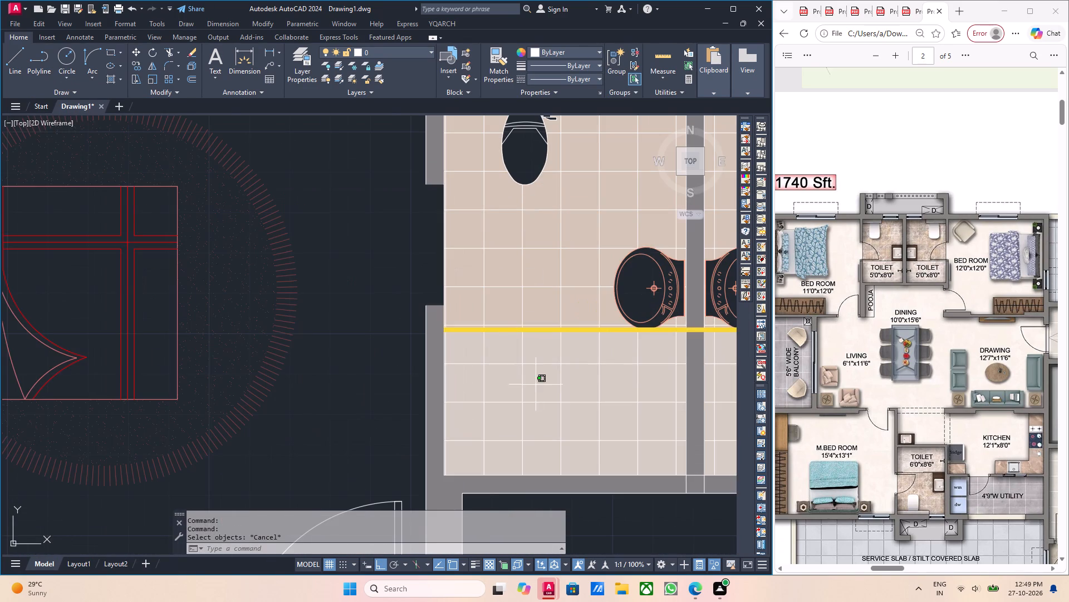
scroll(540, 397, down, 3)
middle_drag(561, 402, 457, 406)
middle_drag(500, 406, 483, 409)
key(x)
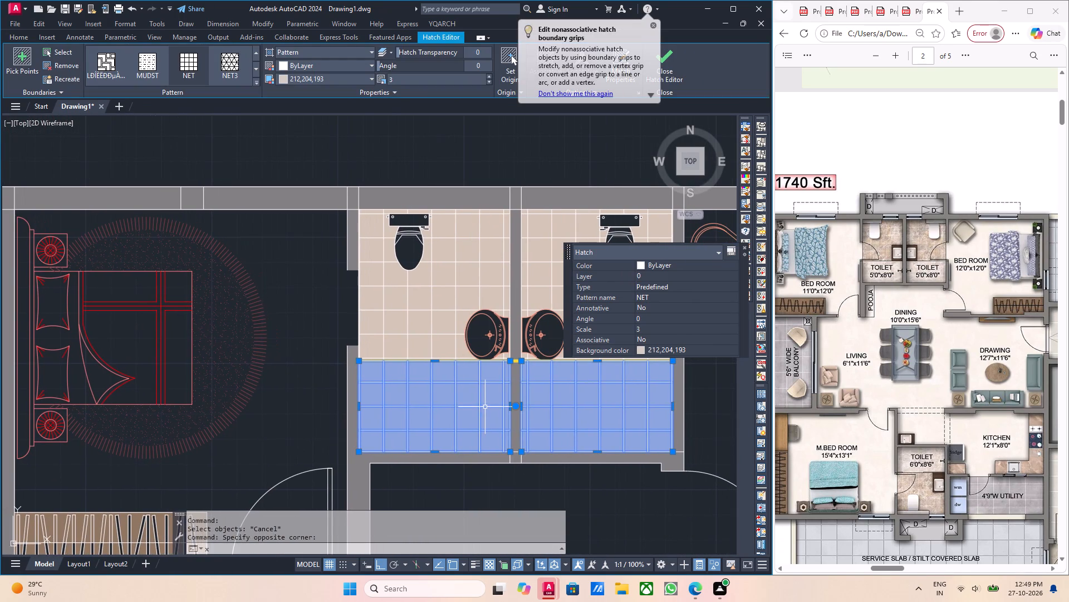
key(BackSpace)
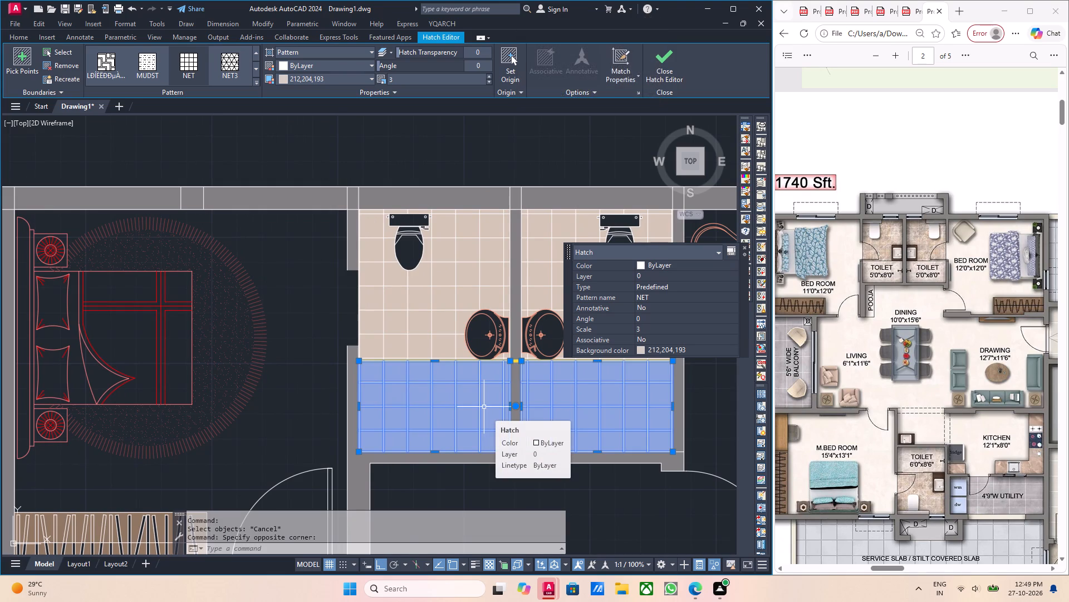
text(co)
key(Return)
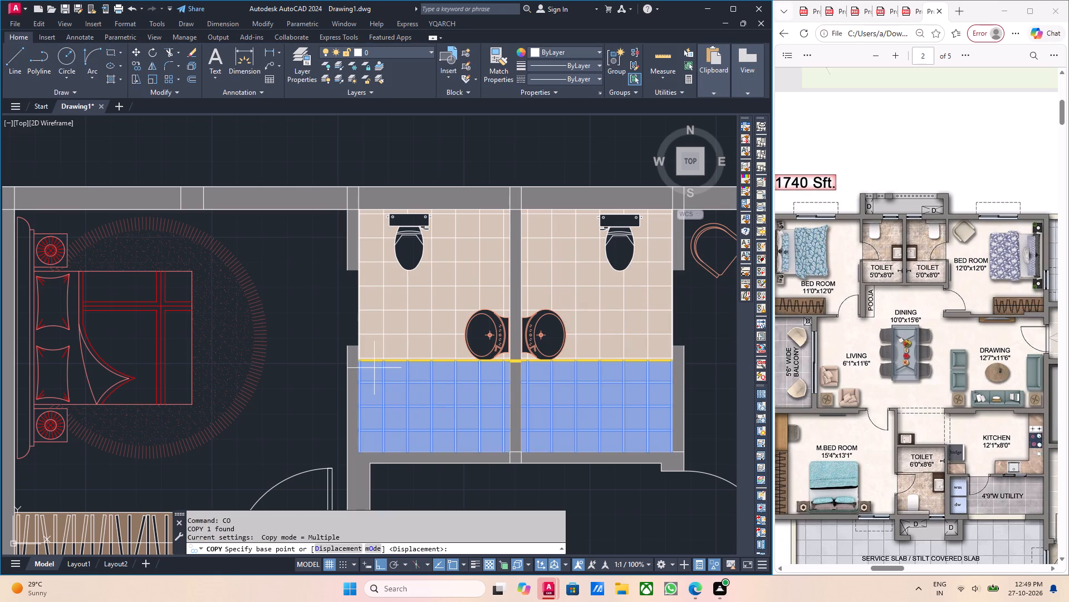
scroll(350, 365, up, 5)
scroll(391, 355, down, 4)
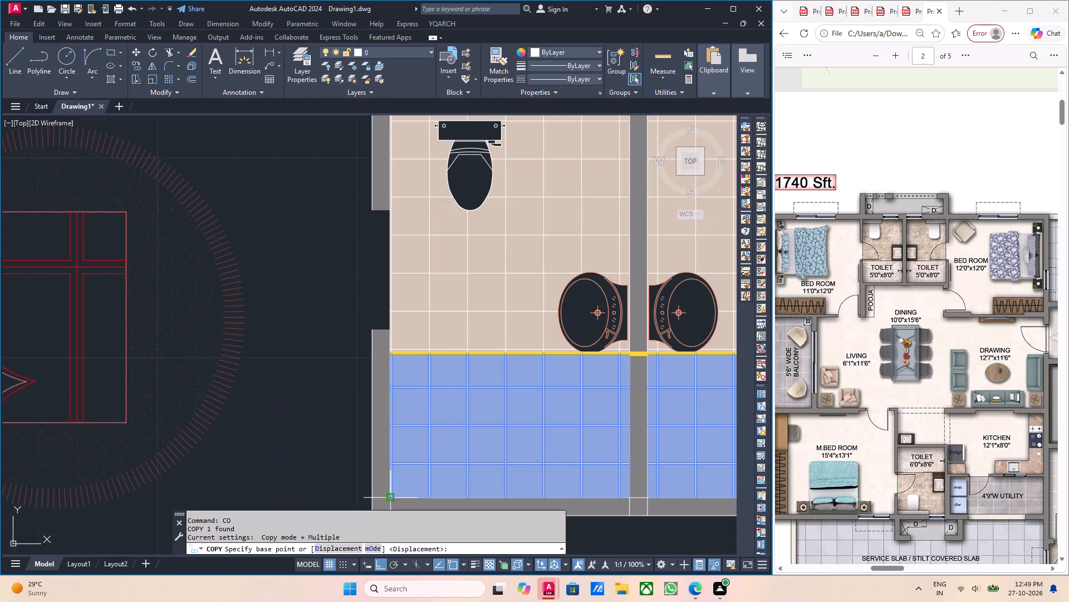
click(391, 499)
scroll(275, 450, down, 6)
middle_drag(239, 455, 369, 450)
scroll(231, 448, up, 2)
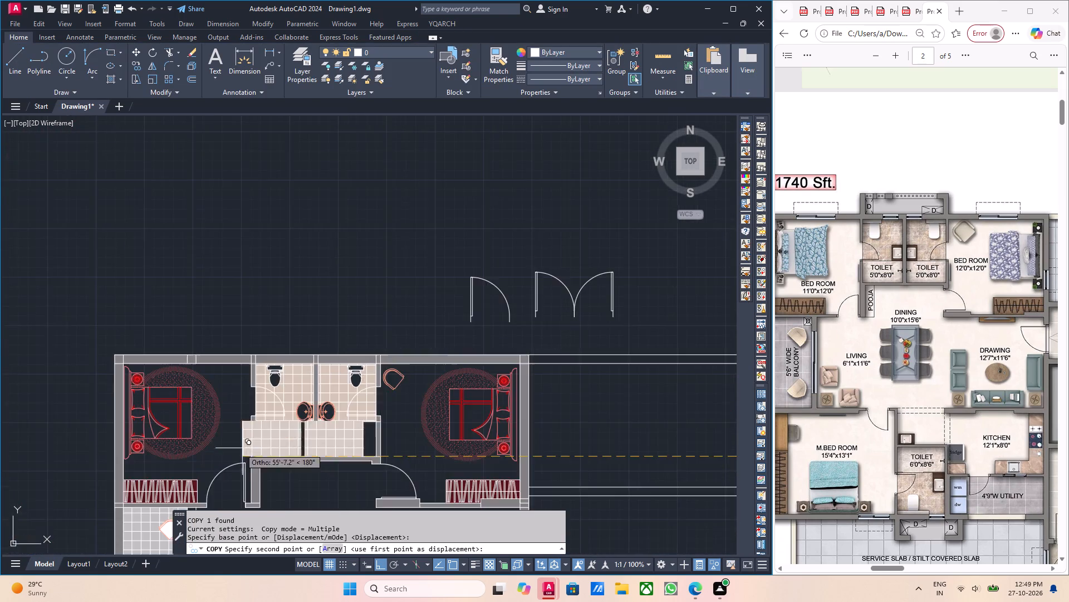
scroll(248, 448, up, 4)
click(224, 453)
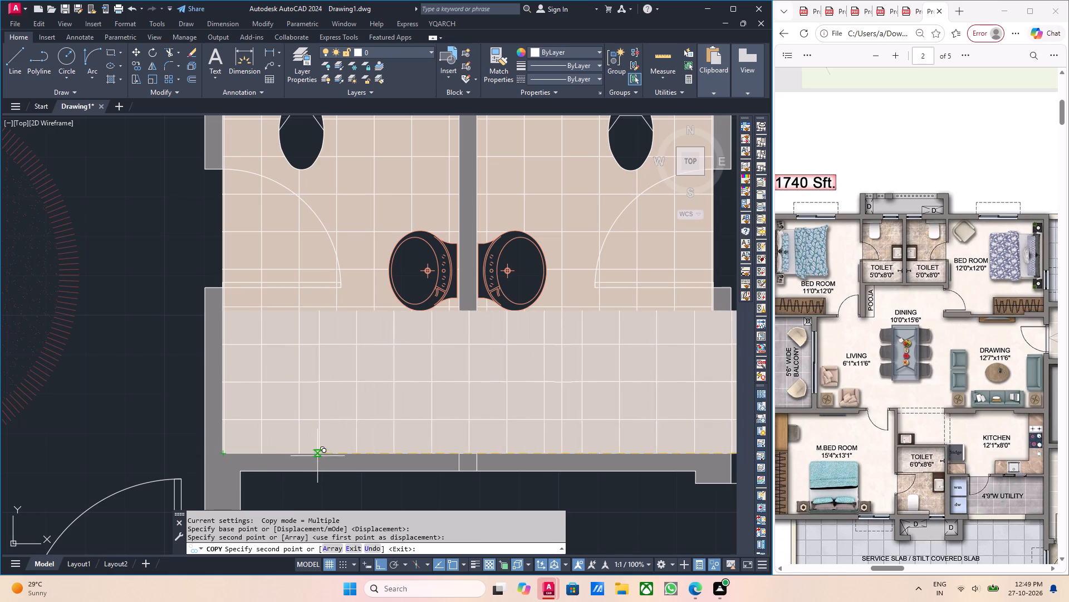
key(Escape)
Examine the toilet floors and remaining unhatched rooms across both units.
scroll(383, 514, down, 3)
scroll(406, 457, down, 1)
middle_drag(420, 396, 408, 338)
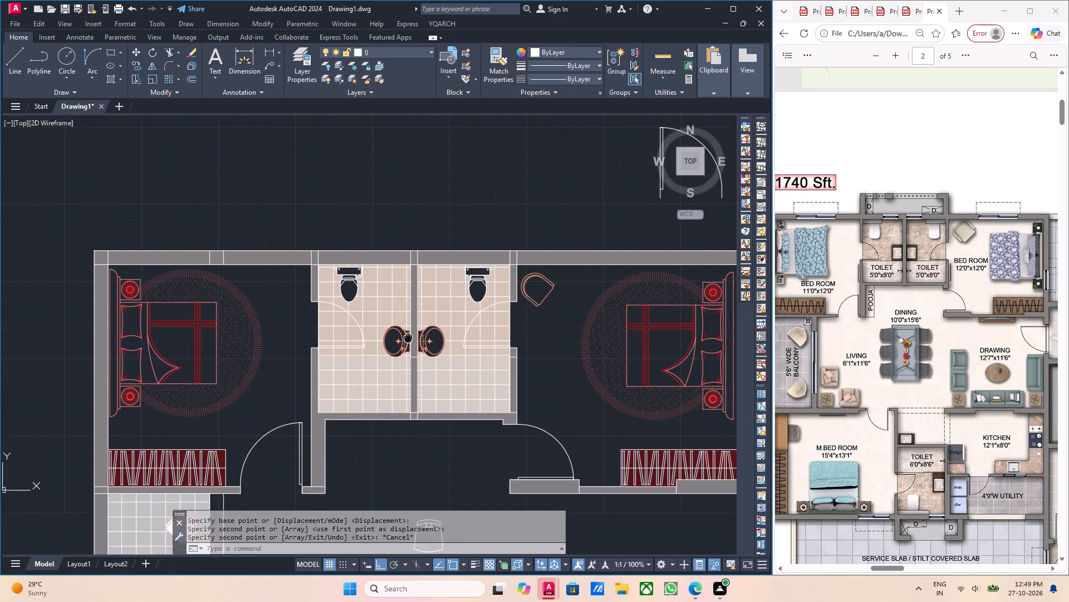
scroll(434, 395, down, 1)
middle_drag(435, 391, 419, 336)
middle_drag(445, 386, 429, 323)
scroll(430, 324, up, 1)
middle_drag(434, 335, 428, 297)
scroll(419, 315, down, 3)
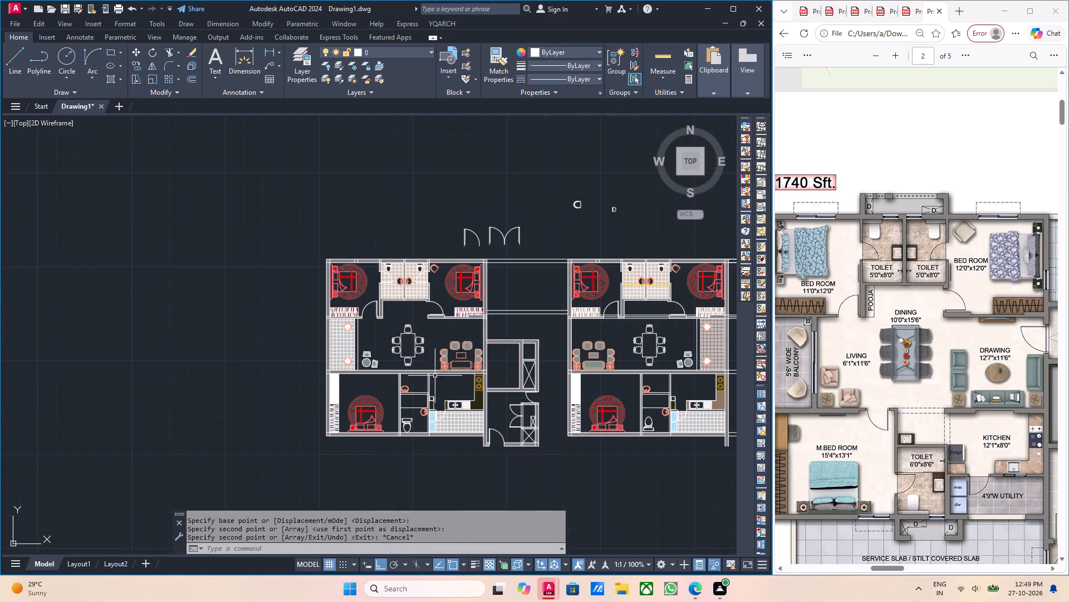
middle_drag(400, 383, 315, 373)
middle_drag(426, 380, 335, 382)
scroll(569, 363, up, 1)
middle_drag(555, 367, 452, 383)
middle_drag(403, 372, 502, 385)
scroll(581, 365, down, 1)
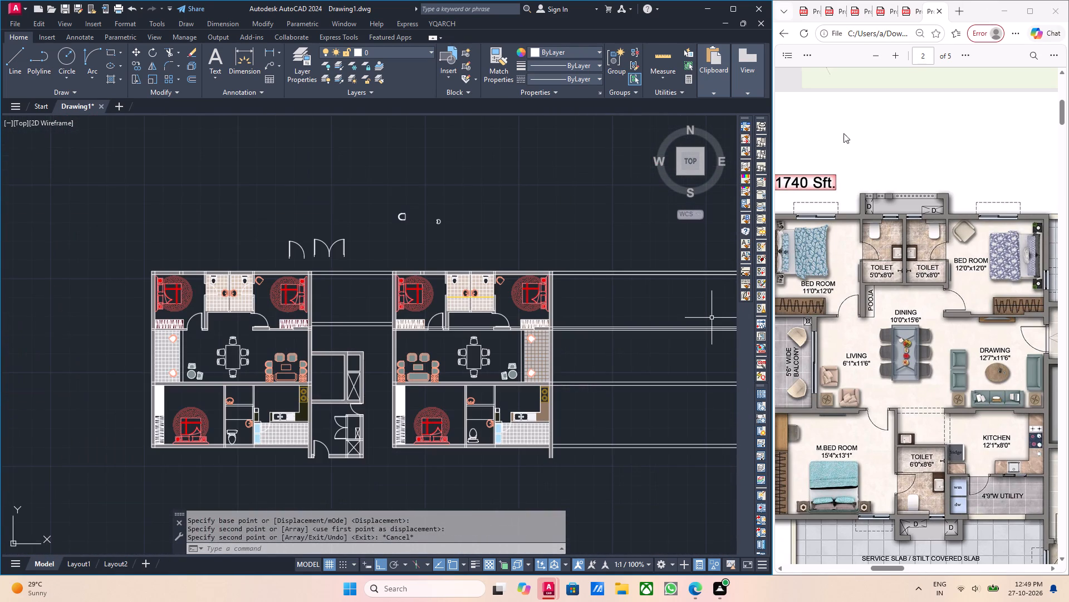
scroll(768, 238, up, 2)
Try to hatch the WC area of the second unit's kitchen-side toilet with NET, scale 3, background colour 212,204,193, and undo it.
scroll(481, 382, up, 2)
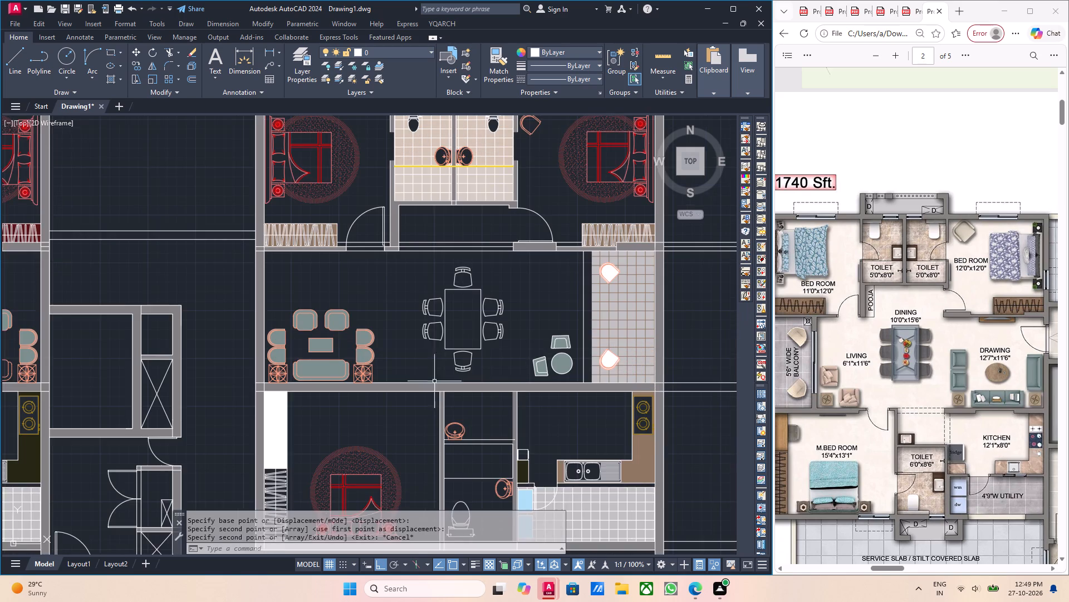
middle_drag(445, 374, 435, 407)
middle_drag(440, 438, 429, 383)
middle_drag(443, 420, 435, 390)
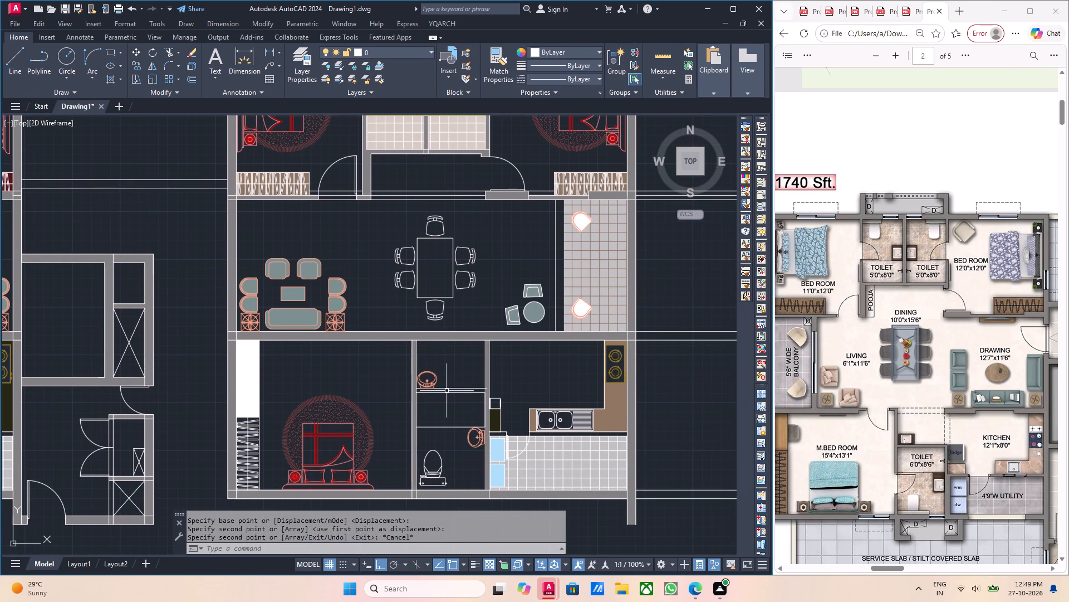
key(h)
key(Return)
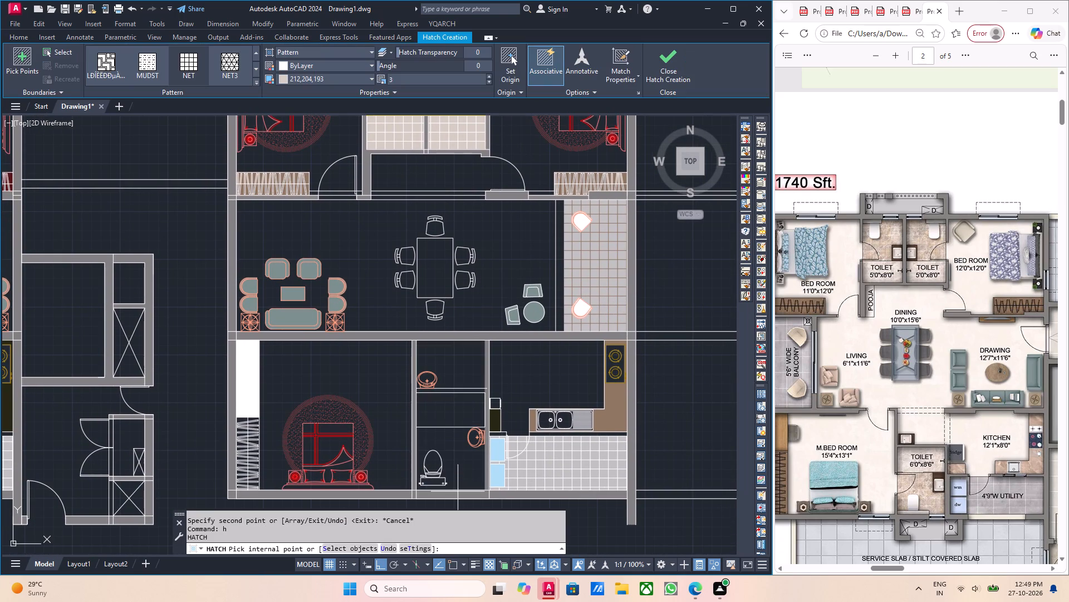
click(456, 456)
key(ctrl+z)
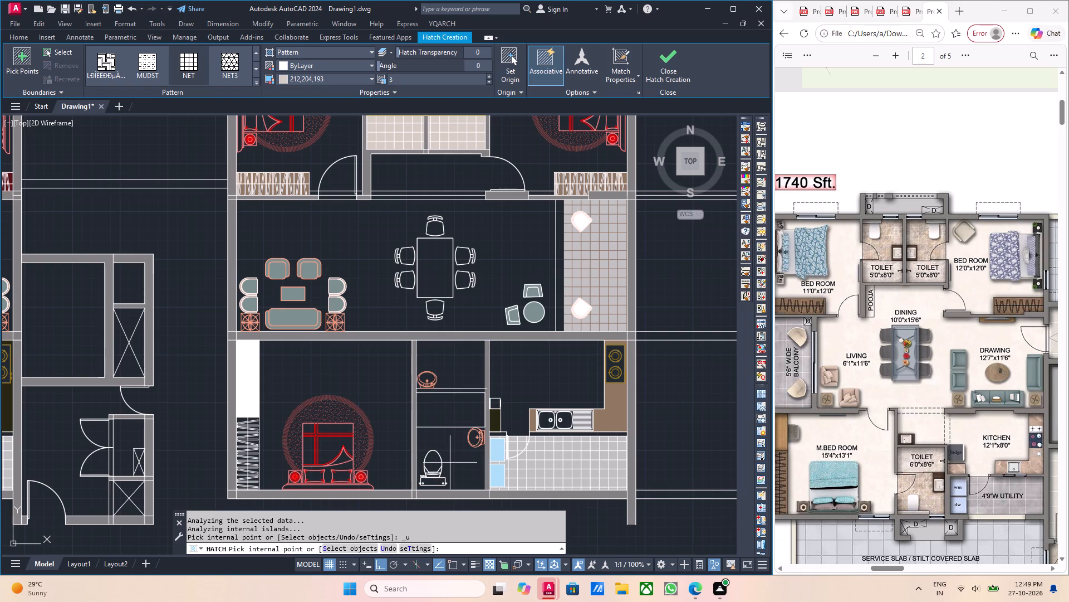
Hatch the second unit's master bedroom floor with NET, scale 3, background colour 212,204,193.
scroll(471, 445, up, 5)
scroll(471, 415, down, 3)
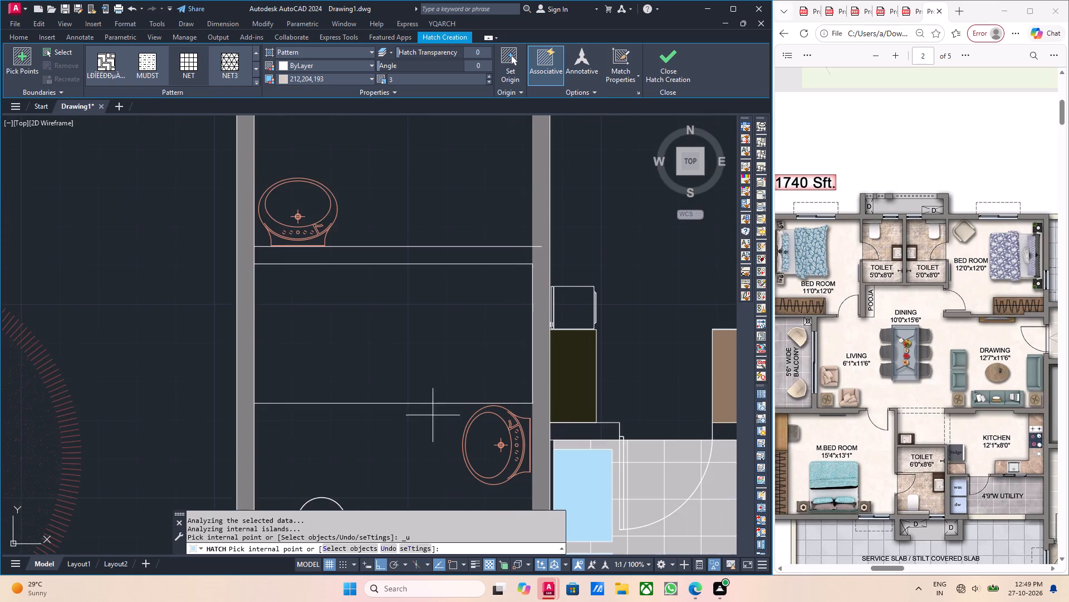
middle_drag(398, 415, 434, 421)
scroll(318, 430, down, 2)
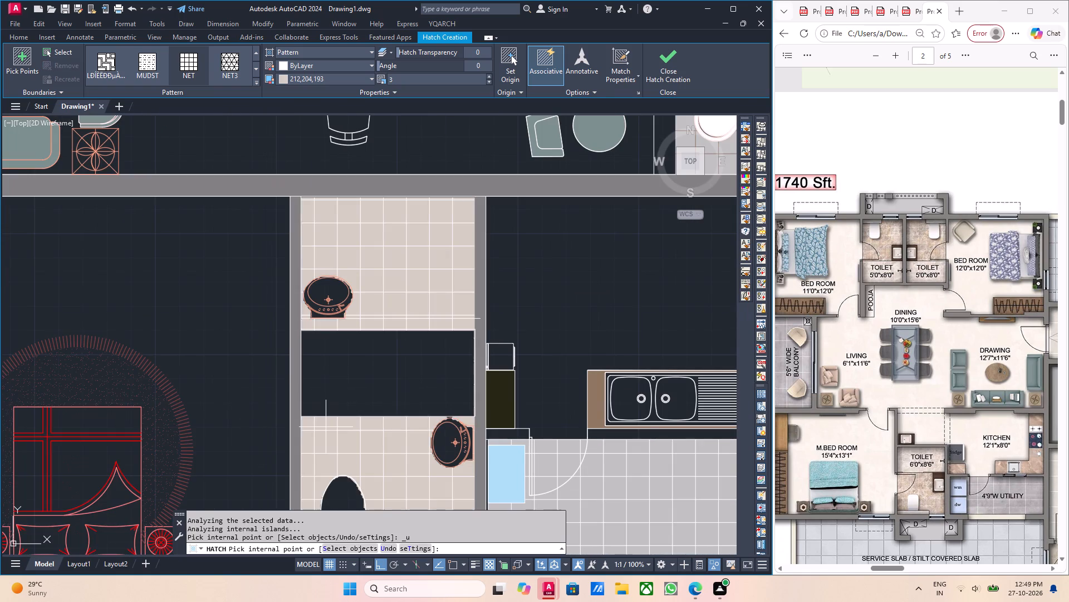
key(l)
key(Return)
click(271, 419)
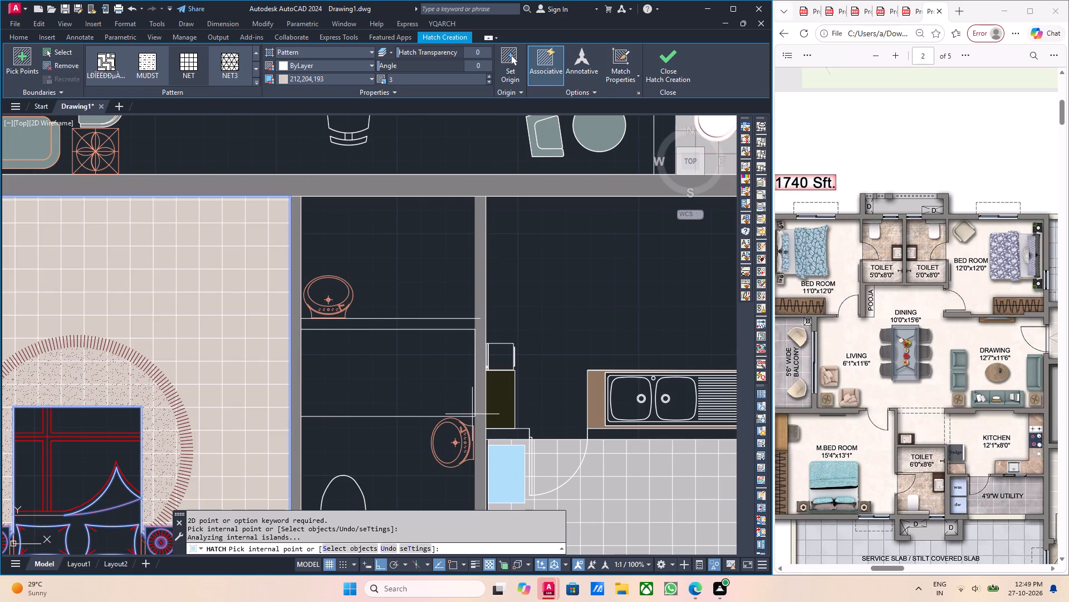
key(Escape)
key(Escape)
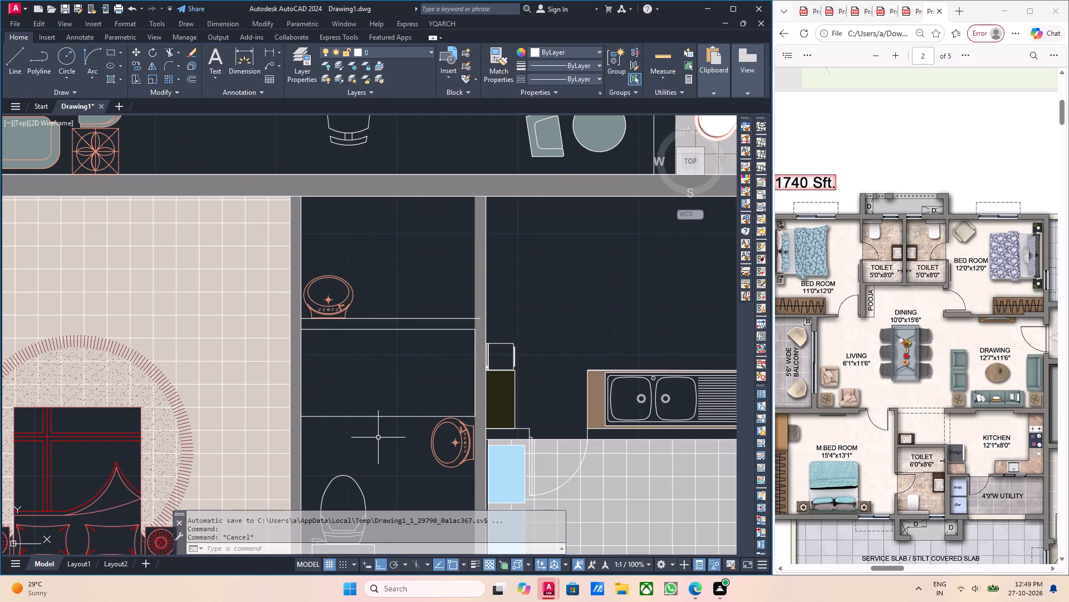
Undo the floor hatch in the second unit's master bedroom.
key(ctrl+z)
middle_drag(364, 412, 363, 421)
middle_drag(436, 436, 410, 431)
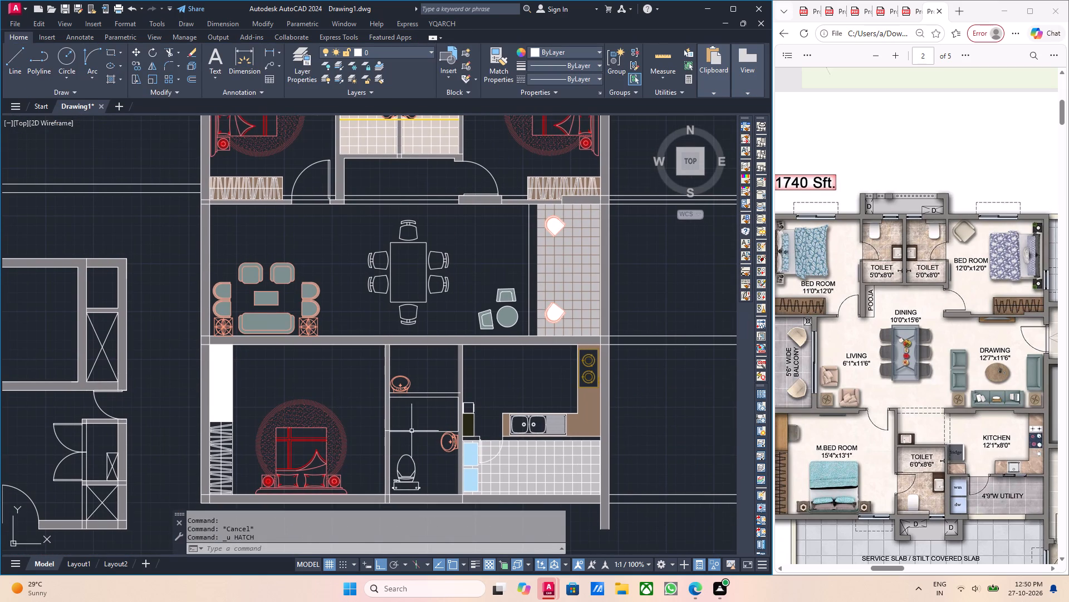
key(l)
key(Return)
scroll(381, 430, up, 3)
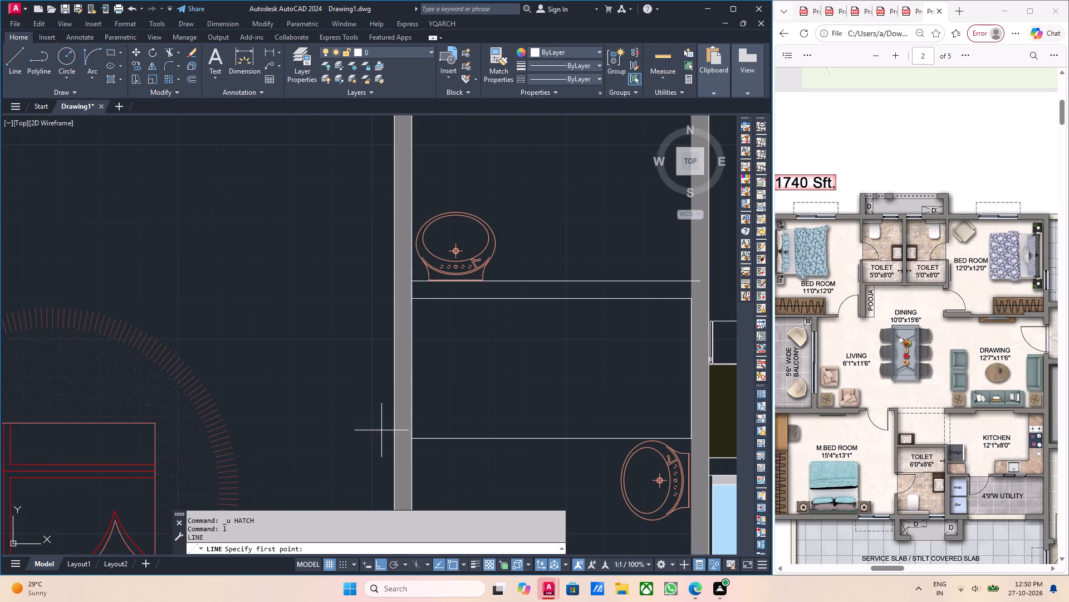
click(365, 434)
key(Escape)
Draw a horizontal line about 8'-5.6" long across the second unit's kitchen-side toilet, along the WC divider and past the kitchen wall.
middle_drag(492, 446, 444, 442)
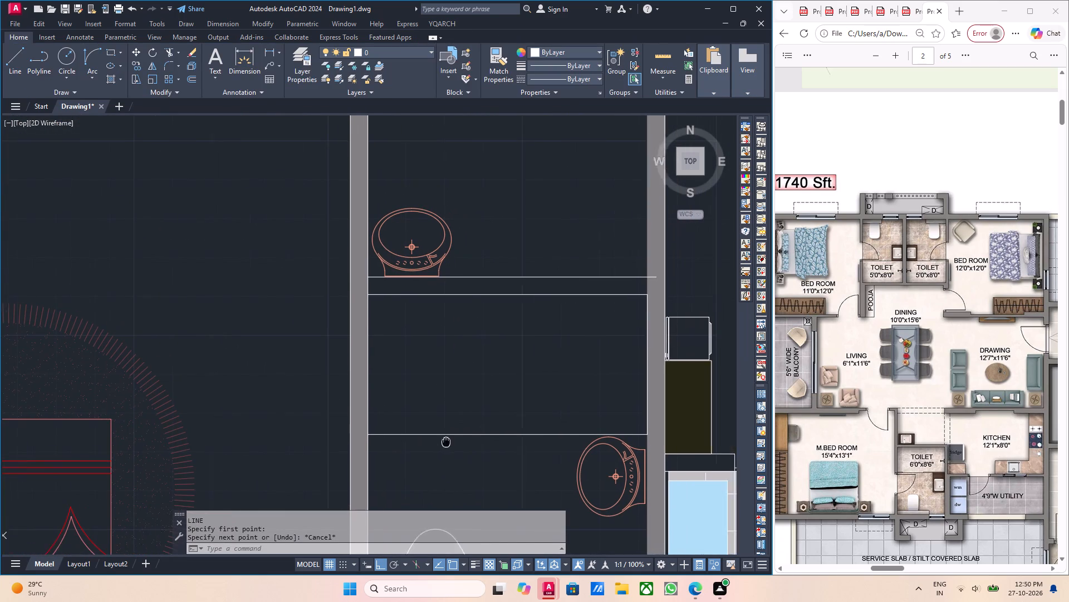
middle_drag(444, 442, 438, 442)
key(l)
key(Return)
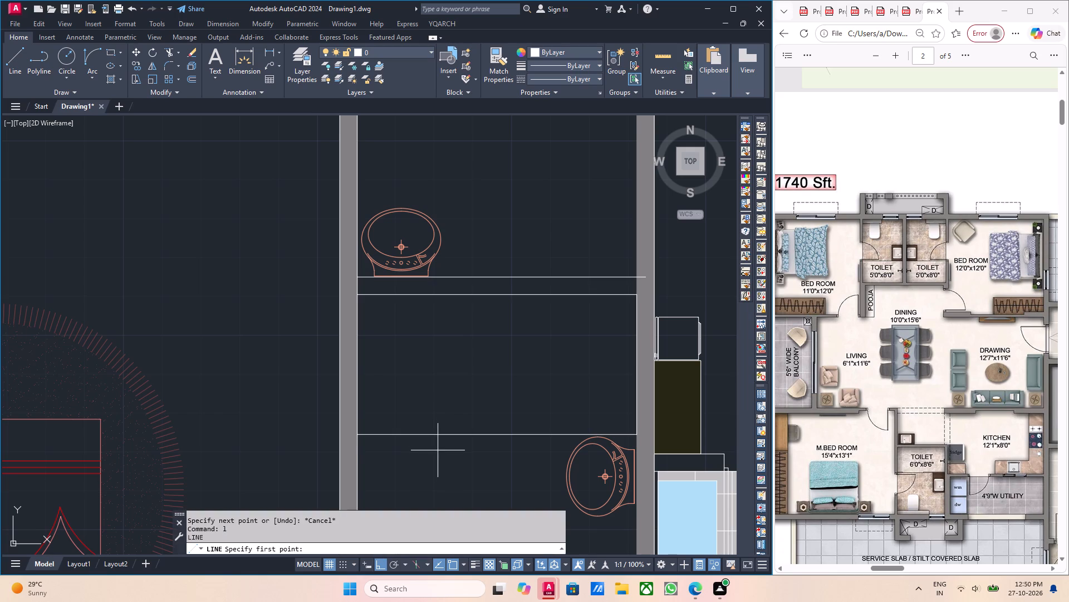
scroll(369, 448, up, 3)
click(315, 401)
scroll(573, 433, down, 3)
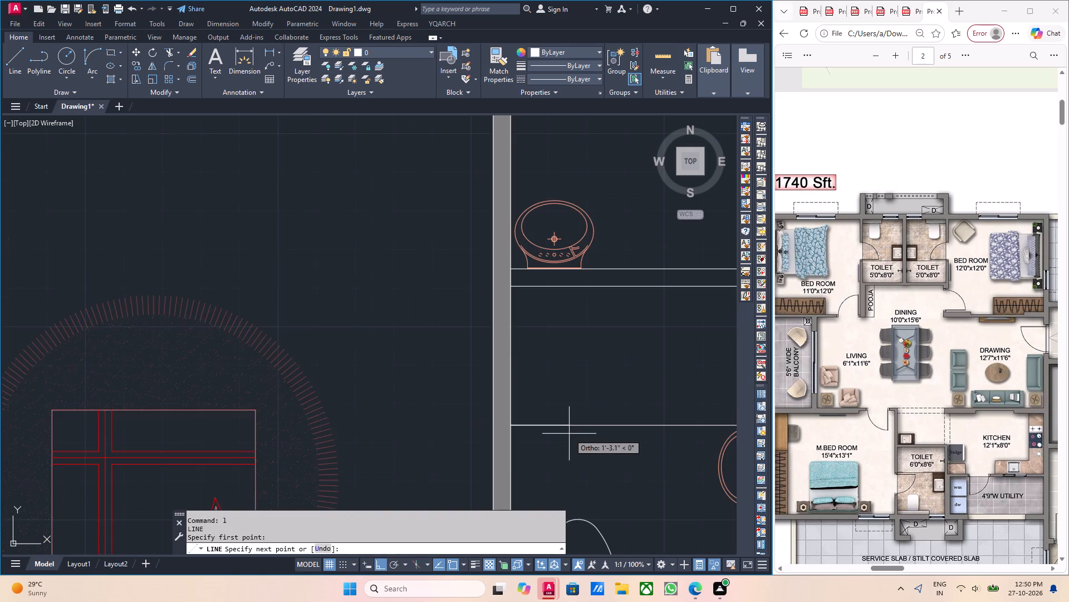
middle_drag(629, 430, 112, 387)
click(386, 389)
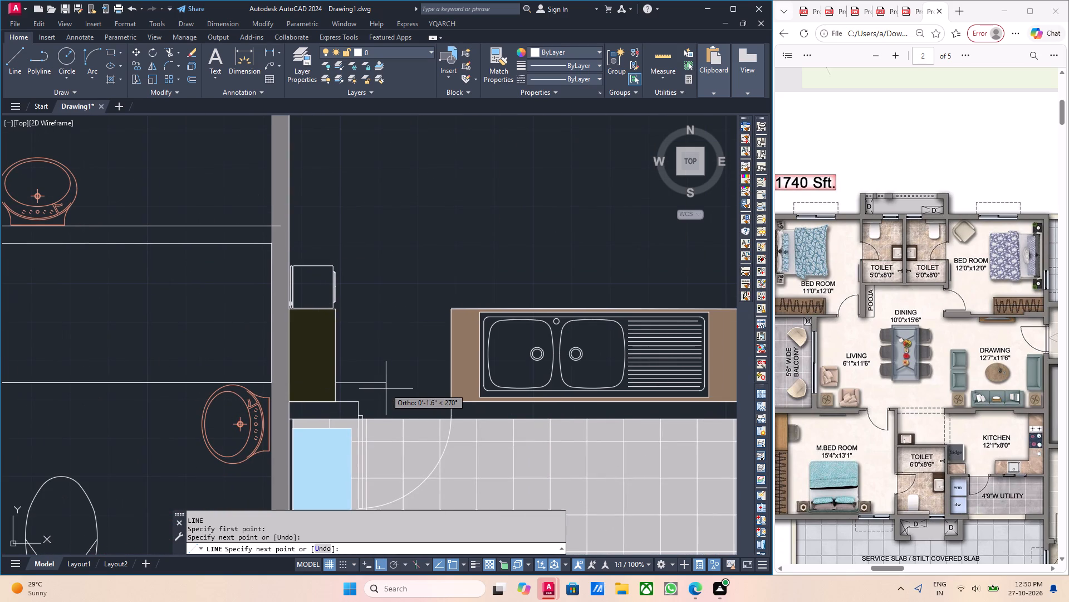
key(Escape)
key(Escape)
Hatch the WC area and middle area of the second unit's kitchen-side toilet with NET, scale 3, background colour 212,204,193.
scroll(333, 419, down, 3)
middle_drag(262, 411, 301, 400)
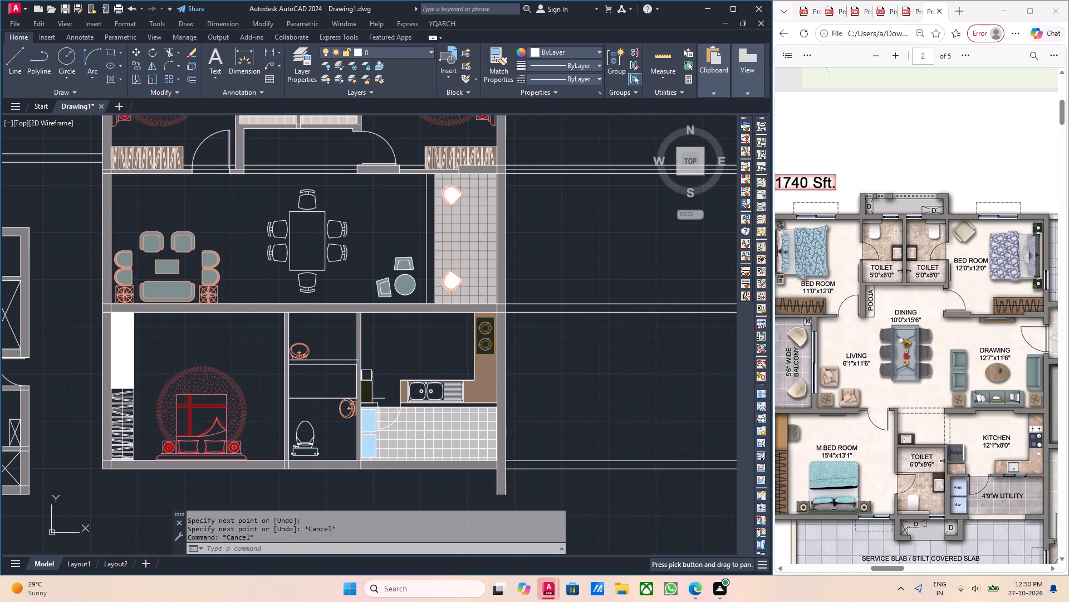
key(h)
key(Return)
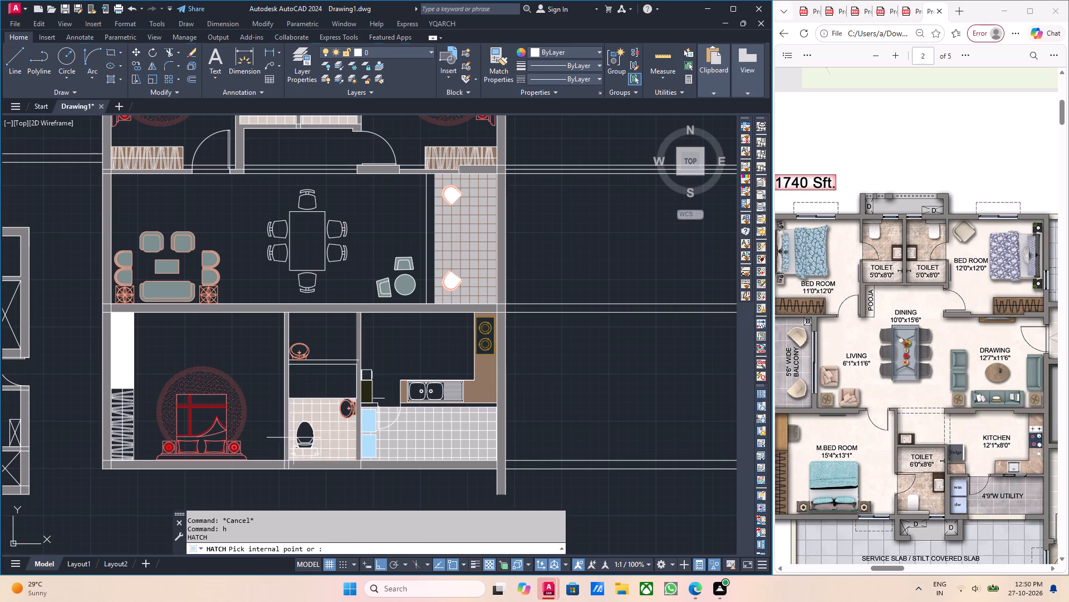
click(328, 426)
middle_drag(331, 428, 332, 441)
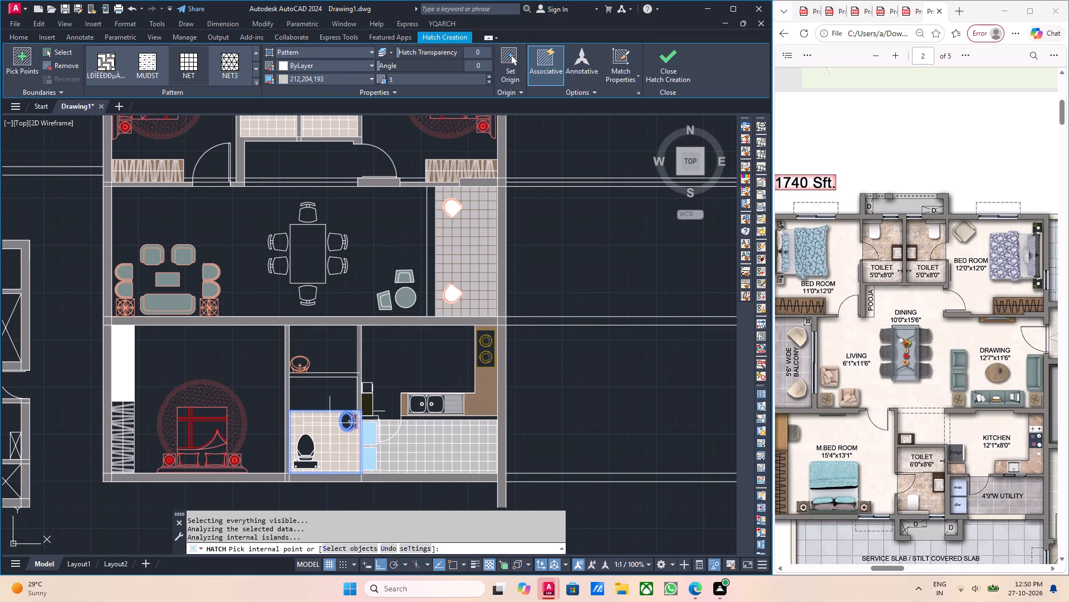
click(320, 395)
key(Escape)
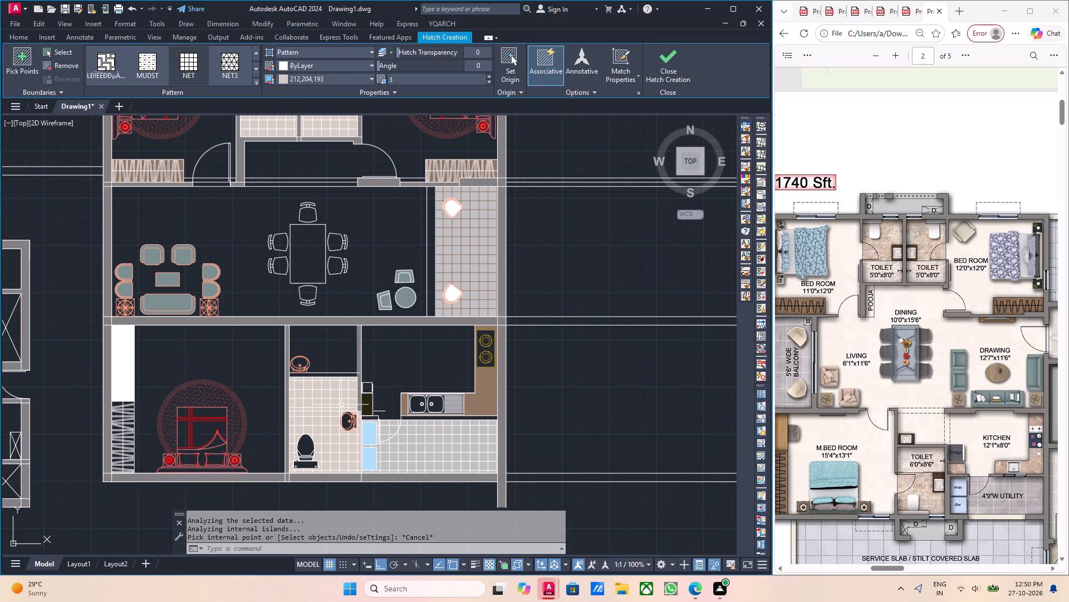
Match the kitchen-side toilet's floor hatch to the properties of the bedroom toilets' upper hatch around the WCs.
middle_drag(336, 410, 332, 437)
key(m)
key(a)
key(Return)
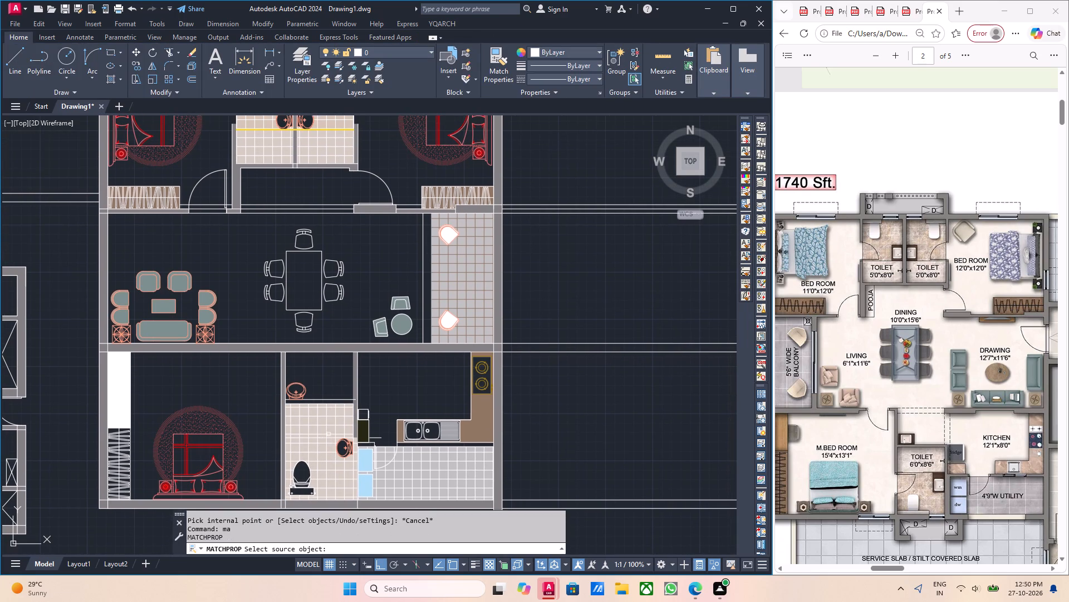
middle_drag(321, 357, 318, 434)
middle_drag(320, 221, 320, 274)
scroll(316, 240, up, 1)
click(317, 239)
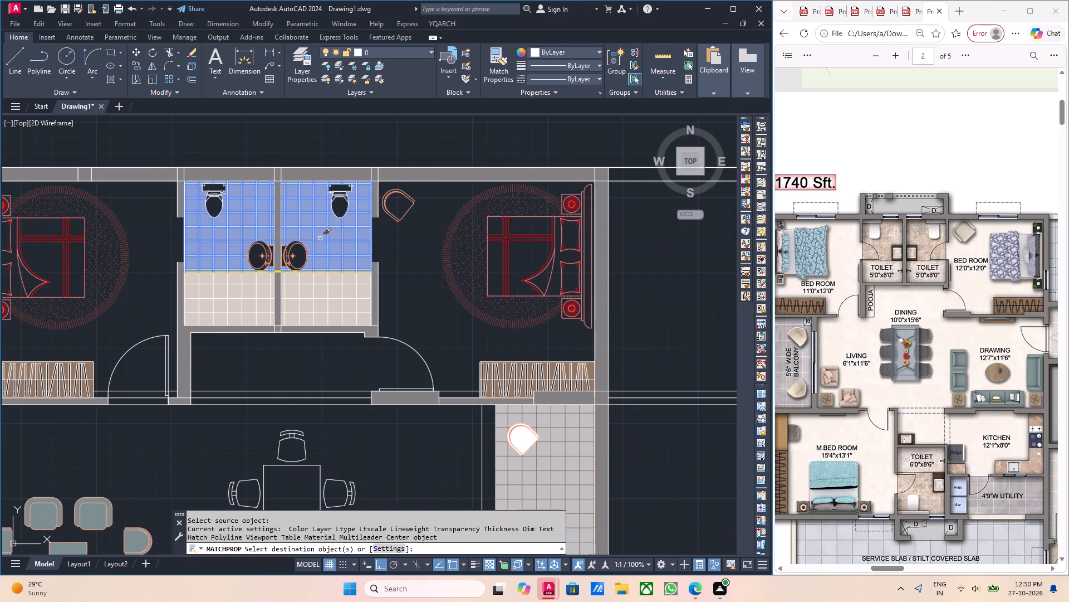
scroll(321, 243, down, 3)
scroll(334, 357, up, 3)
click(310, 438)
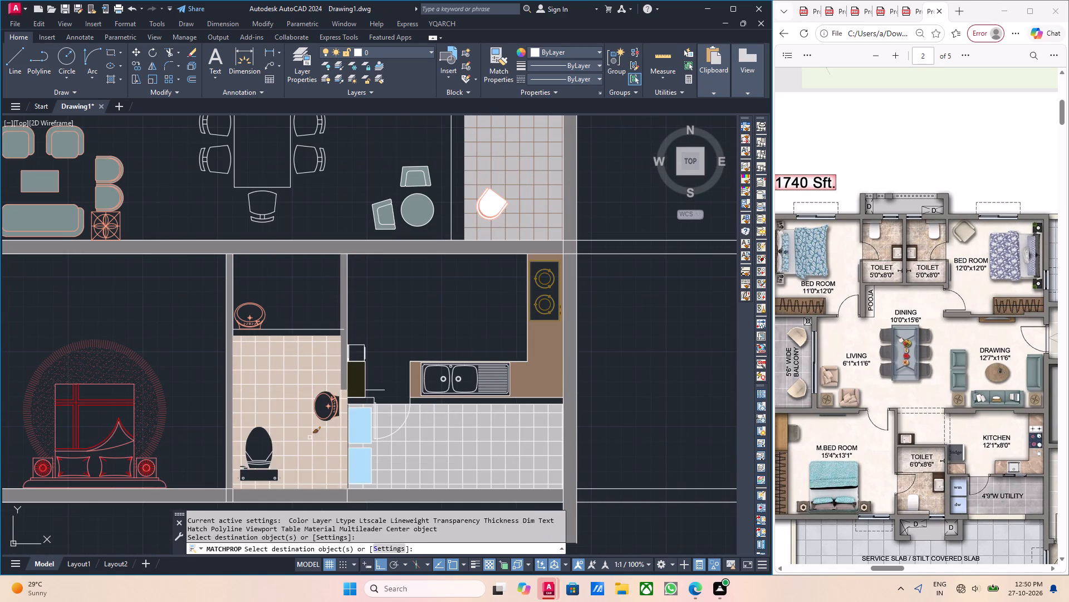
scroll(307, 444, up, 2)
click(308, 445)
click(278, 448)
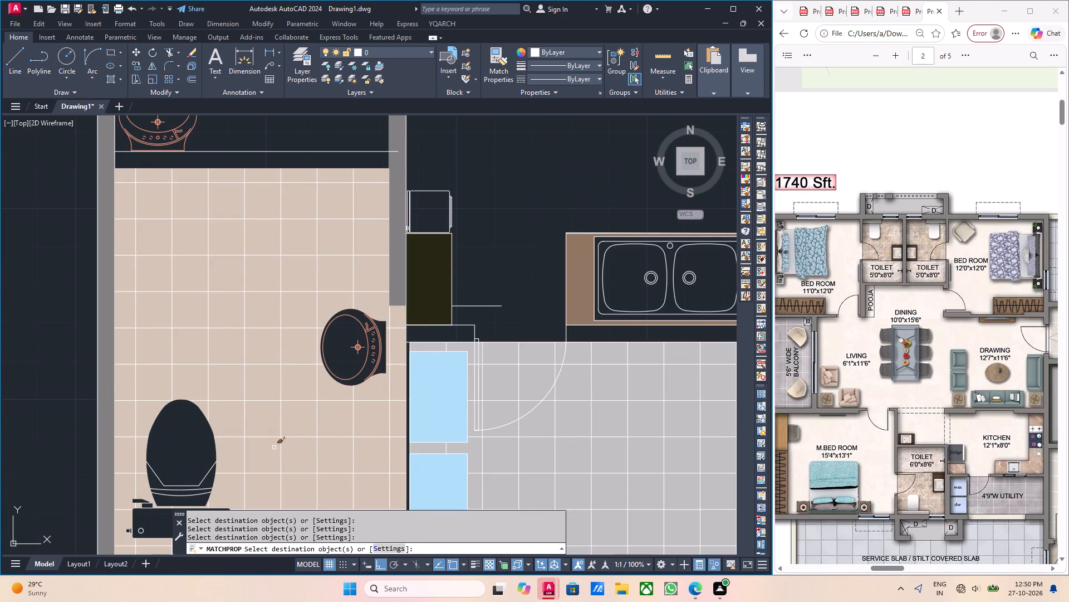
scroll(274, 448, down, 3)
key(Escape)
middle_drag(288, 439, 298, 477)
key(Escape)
Match the kitchen-side toilet's floor hatch to the properties of the bedroom toilets' lower hatch, below the washbasins.
scroll(272, 438, up, 1)
middle_drag(272, 415, 281, 483)
scroll(295, 414, down, 2)
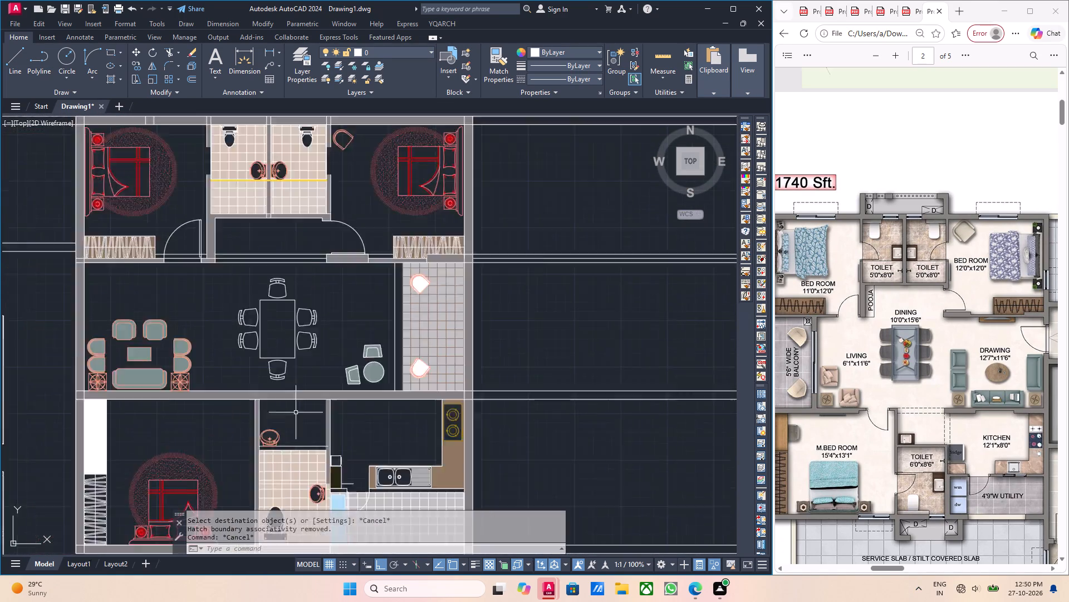
middle_drag(288, 364, 299, 409)
key(n)
key(Escape)
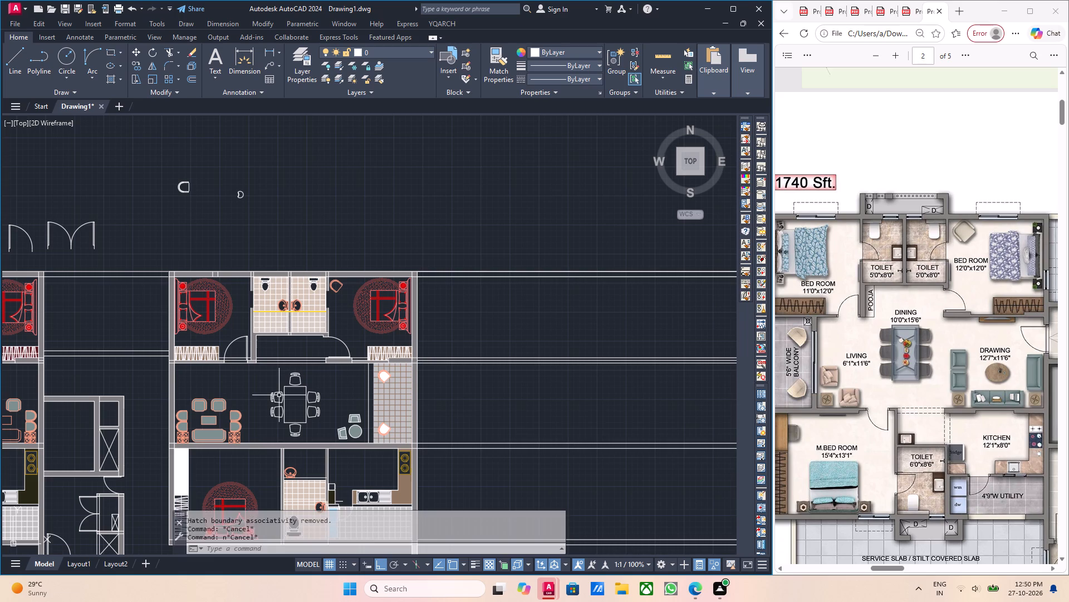
key(m)
key(a)
key(Return)
scroll(244, 337, up, 2)
click(304, 307)
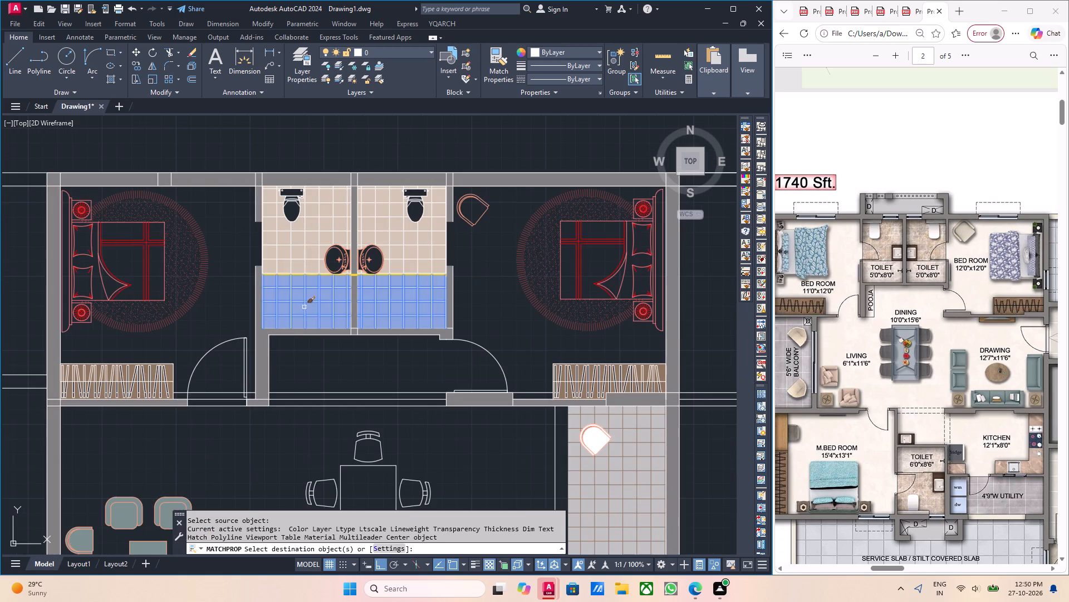
scroll(320, 338, down, 3)
scroll(330, 440, up, 4)
click(345, 433)
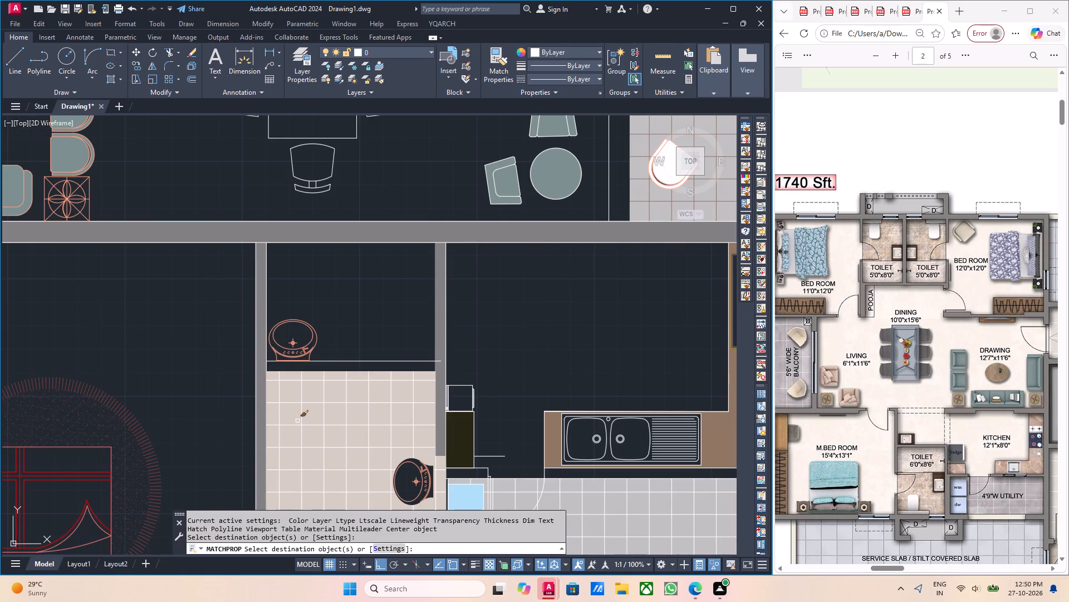
drag(297, 421, 316, 429)
double_click(330, 433)
drag(346, 434, 358, 443)
key(Escape)
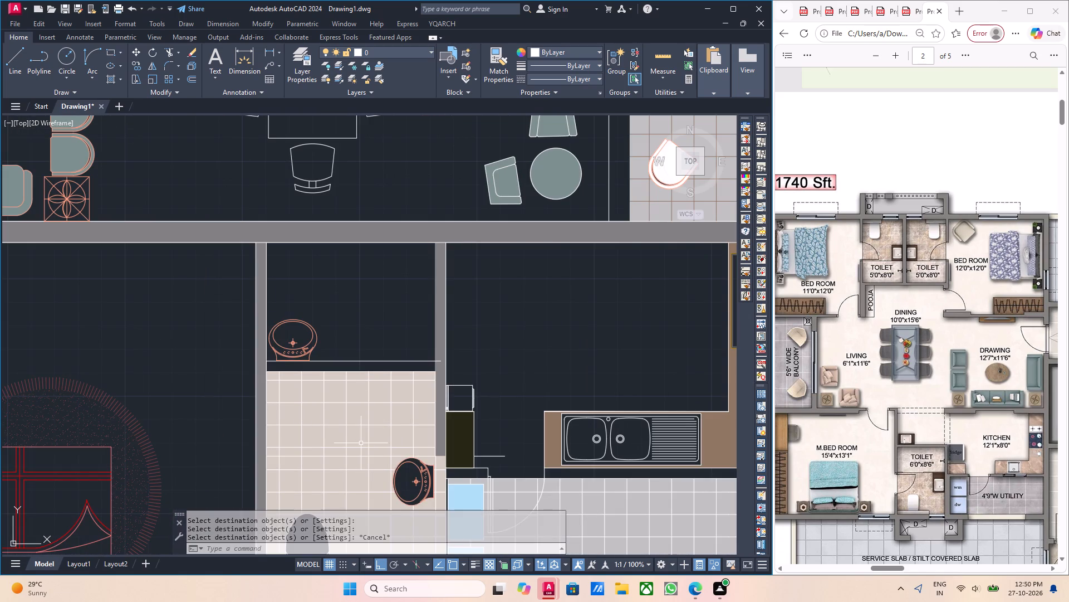
Examine the hatched floor of the second unit's kitchen-side toilet, especially around the washbasin and the divider line.
scroll(380, 443, down, 3)
middle_drag(384, 441, 366, 434)
scroll(364, 430, up, 2)
middle_drag(376, 436, 372, 392)
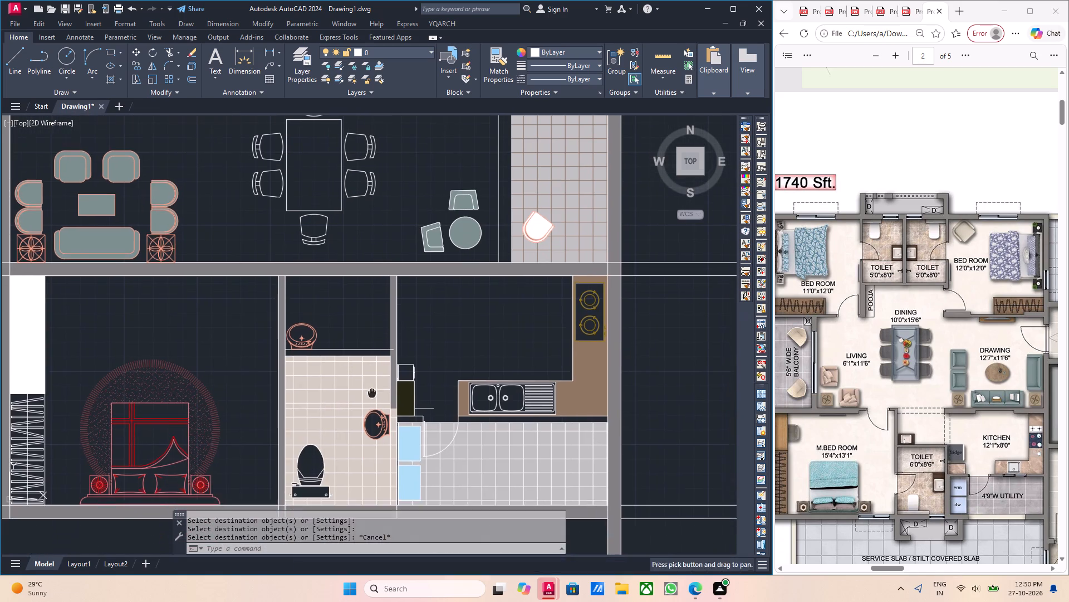
scroll(357, 394, up, 1)
middle_drag(348, 396, 347, 389)
scroll(340, 379, down, 4)
scroll(345, 378, up, 1)
middle_drag(345, 378, 346, 402)
scroll(312, 408, up, 2)
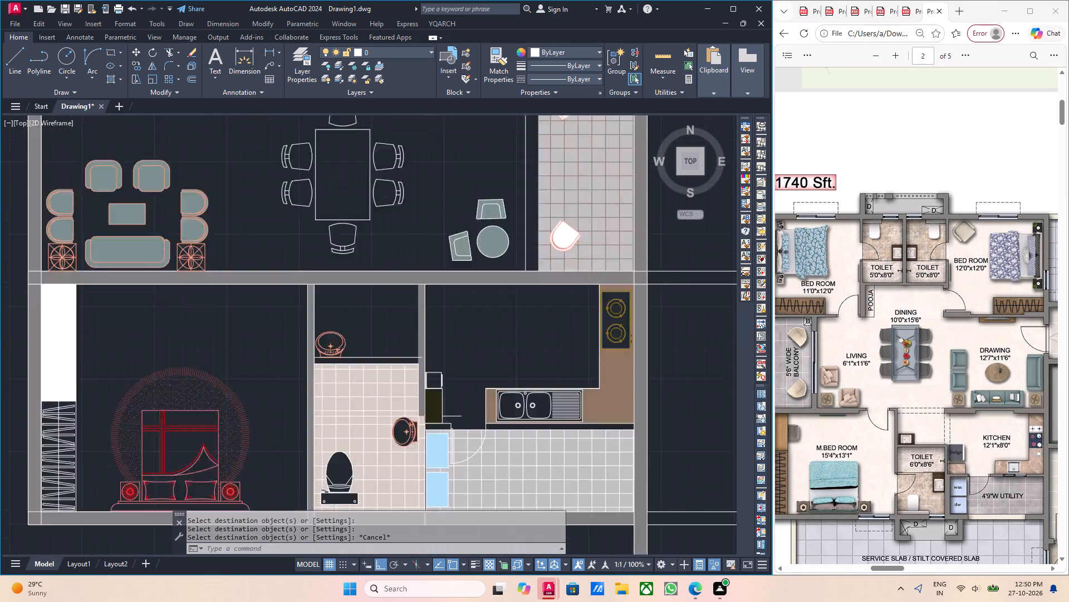
scroll(313, 408, up, 2)
middle_drag(368, 409, 326, 386)
middle_drag(439, 422, 414, 411)
scroll(413, 407, up, 2)
middle_drag(489, 405, 389, 378)
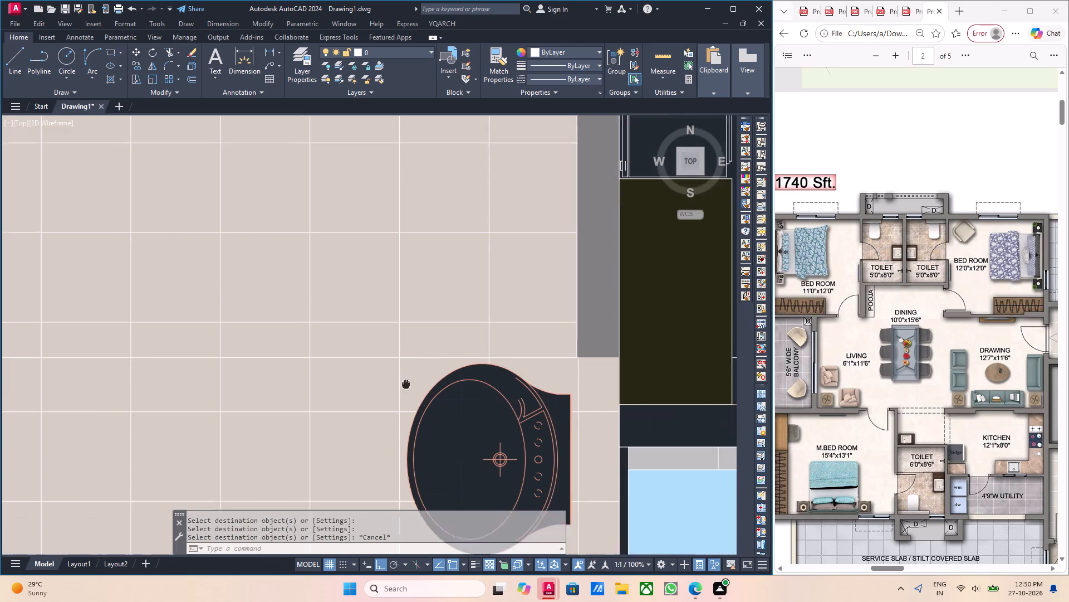
middle_drag(389, 378, 325, 370)
scroll(525, 392, down, 2)
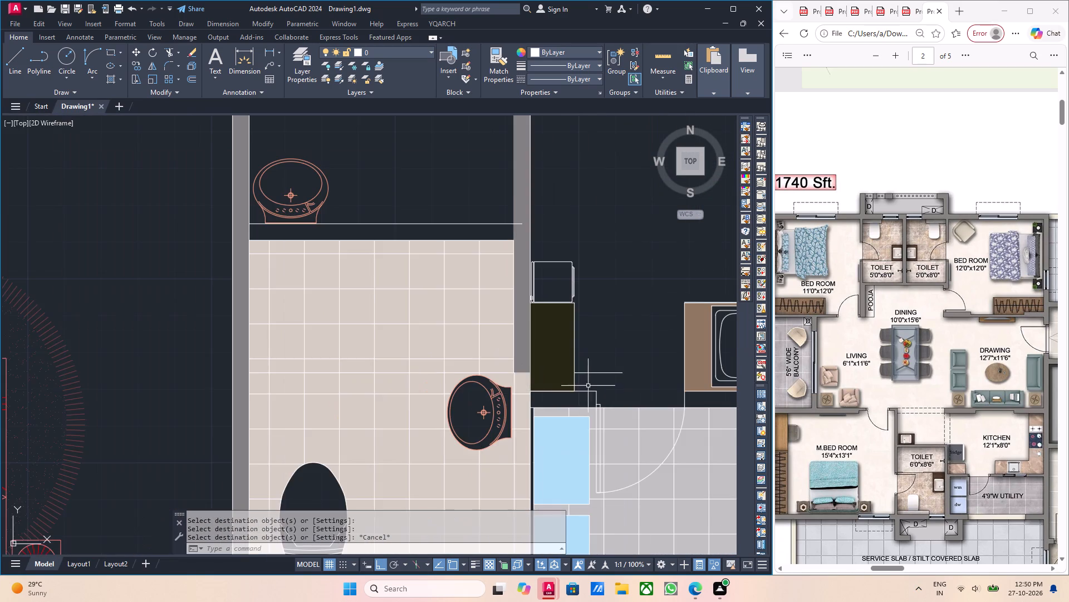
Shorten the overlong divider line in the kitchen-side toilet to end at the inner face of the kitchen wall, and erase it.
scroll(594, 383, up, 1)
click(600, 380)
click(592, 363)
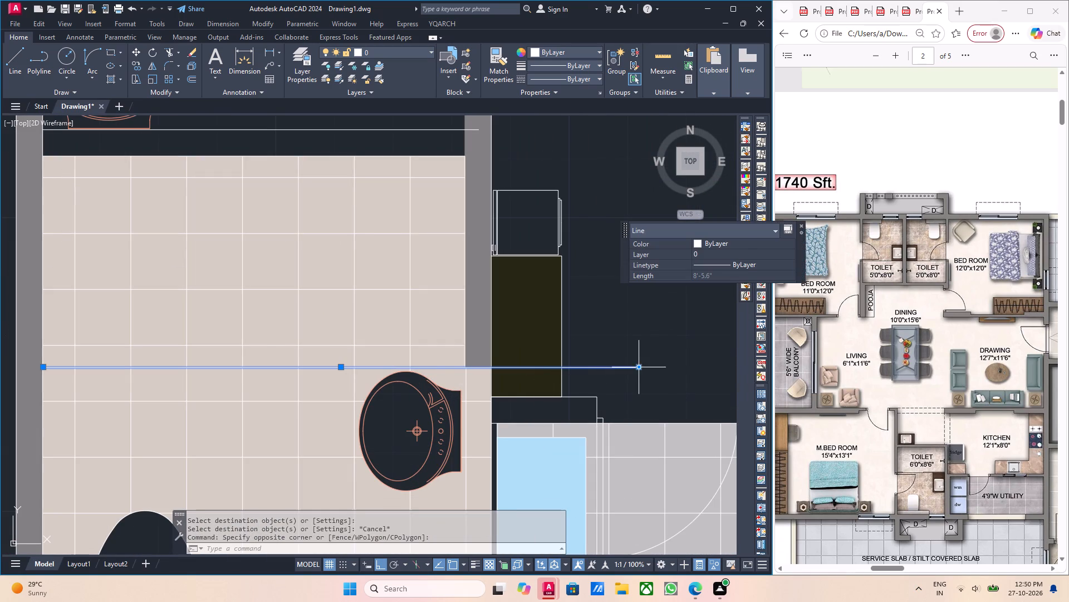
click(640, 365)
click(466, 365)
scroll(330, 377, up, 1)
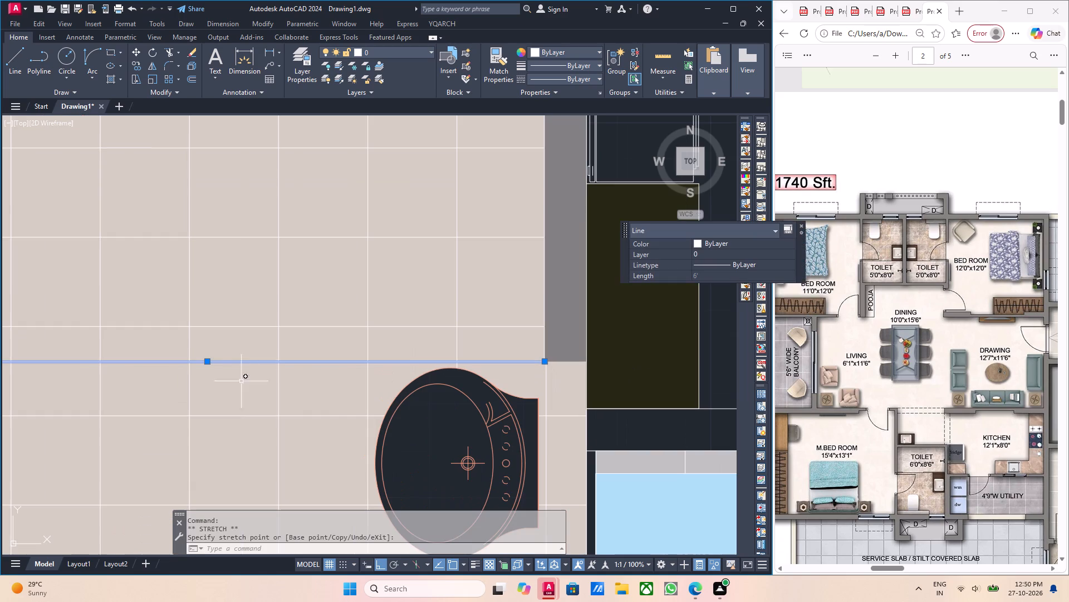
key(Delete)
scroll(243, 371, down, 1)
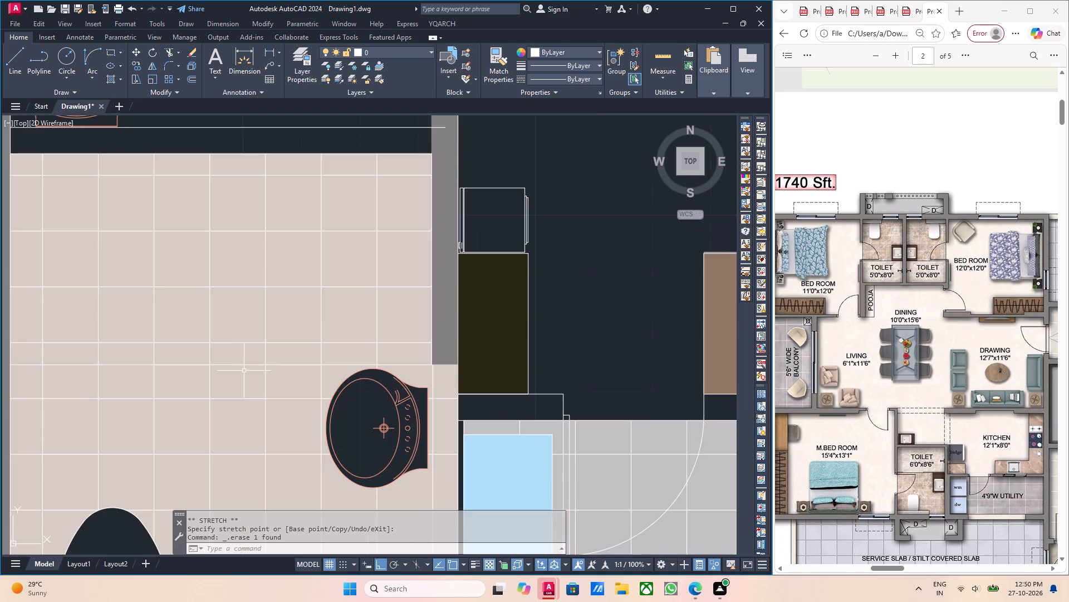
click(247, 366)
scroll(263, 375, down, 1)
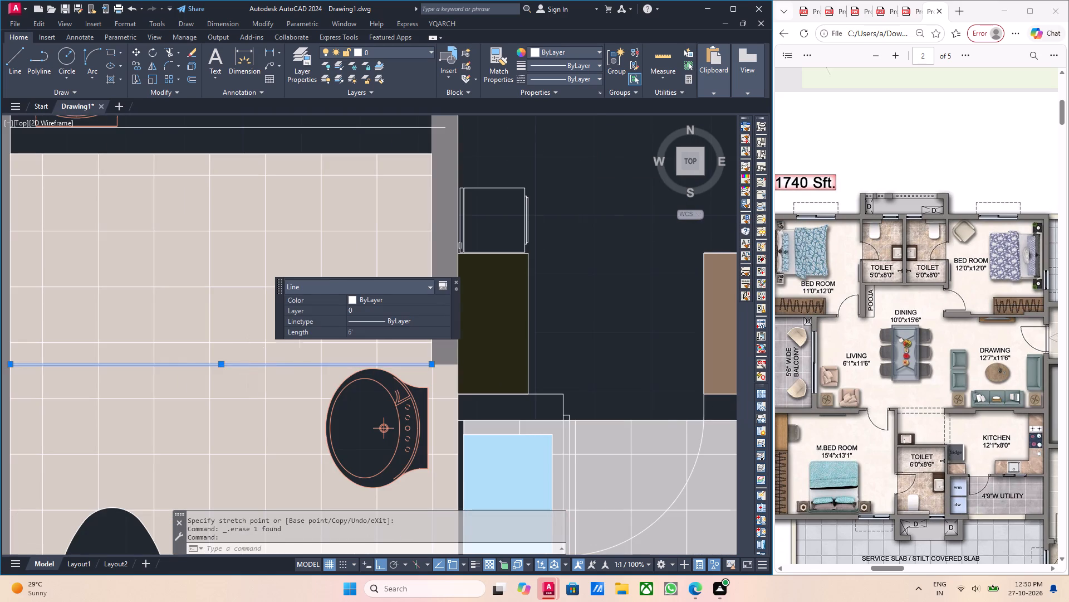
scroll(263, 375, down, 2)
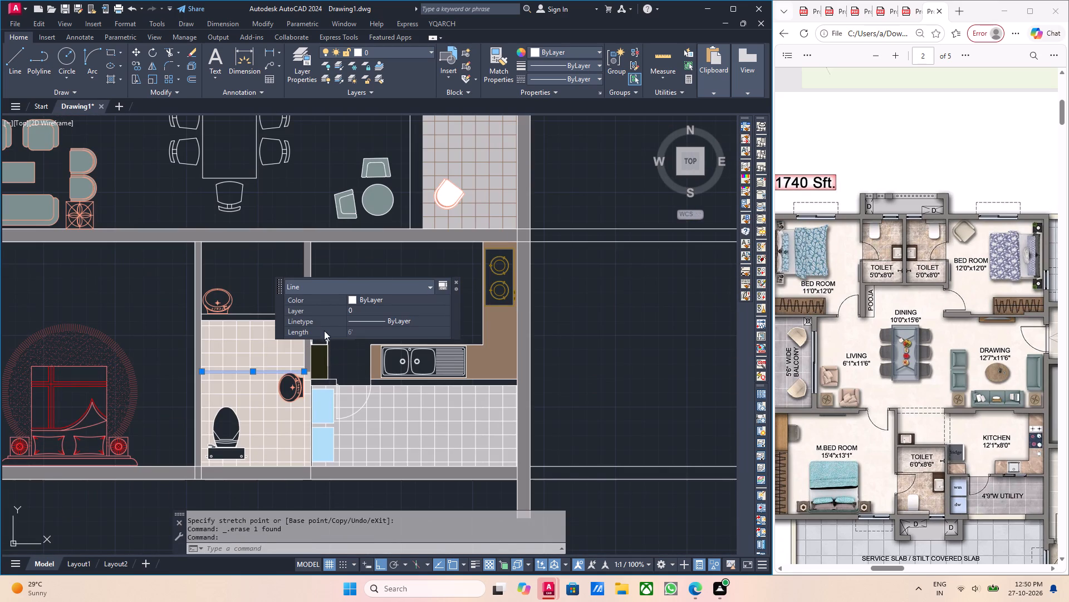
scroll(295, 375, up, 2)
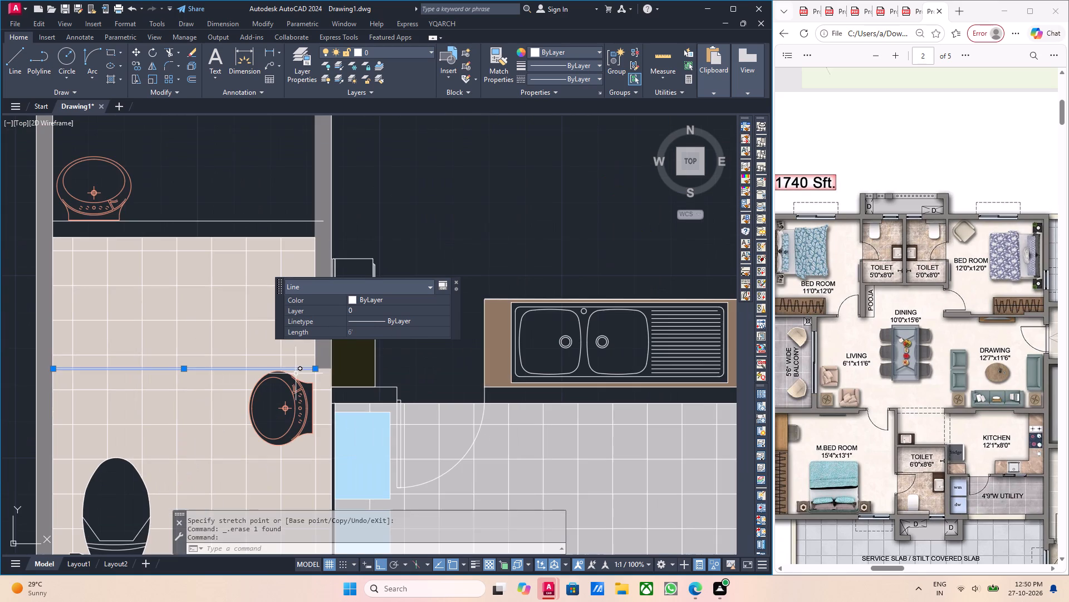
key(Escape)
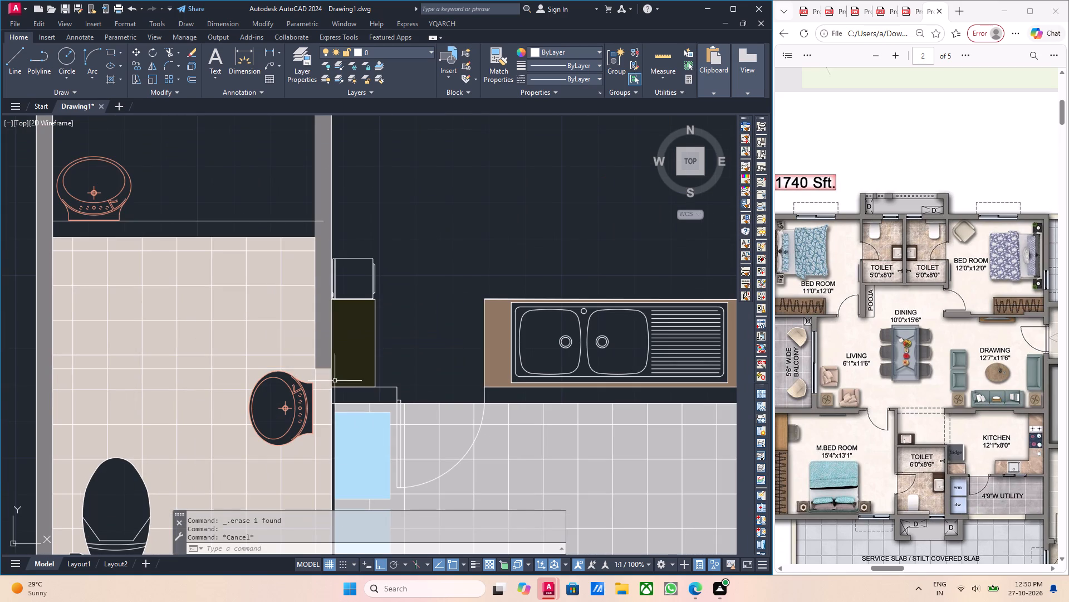
Draw a horizontal polyline over the kitchen-side toilet's divider line, from the kitchen wall's inner corner to the bedroom-side wall.
key(p)
key(l)
key(Return)
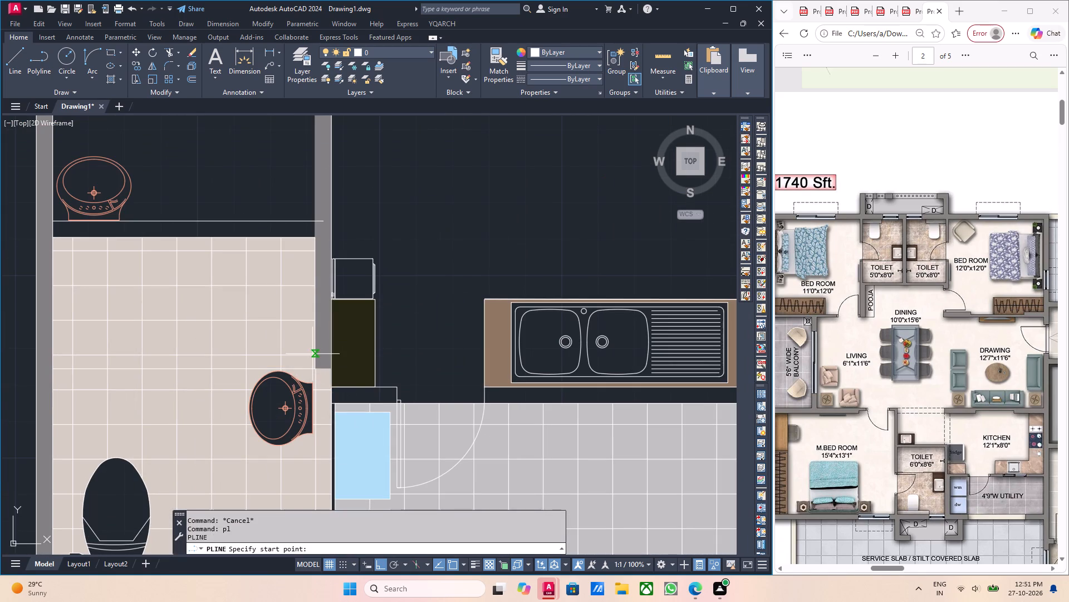
click(314, 368)
middle_drag(163, 368, 478, 419)
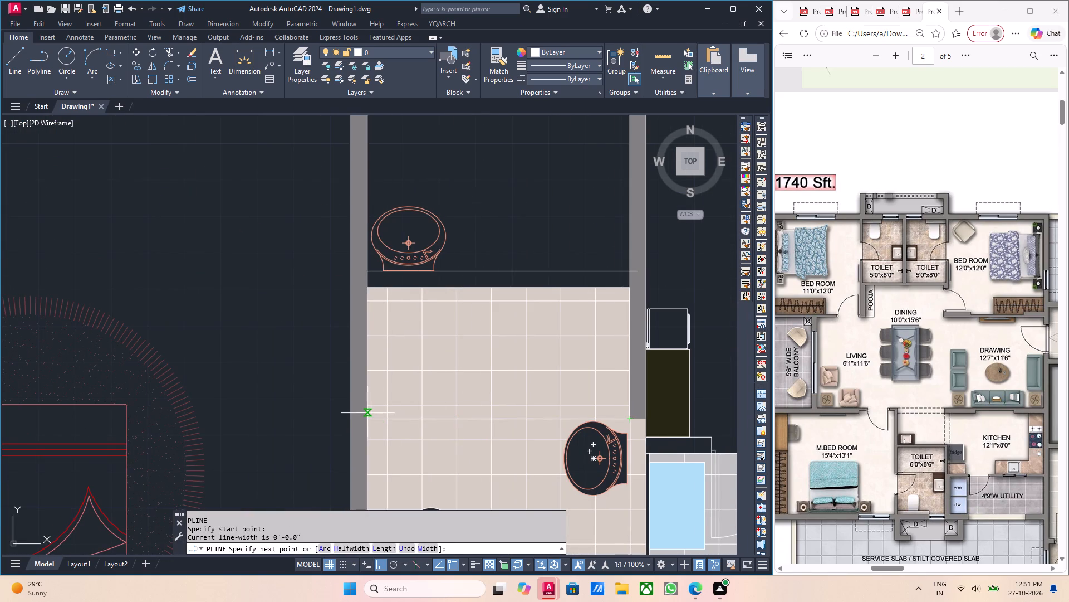
click(370, 416)
key(Escape)
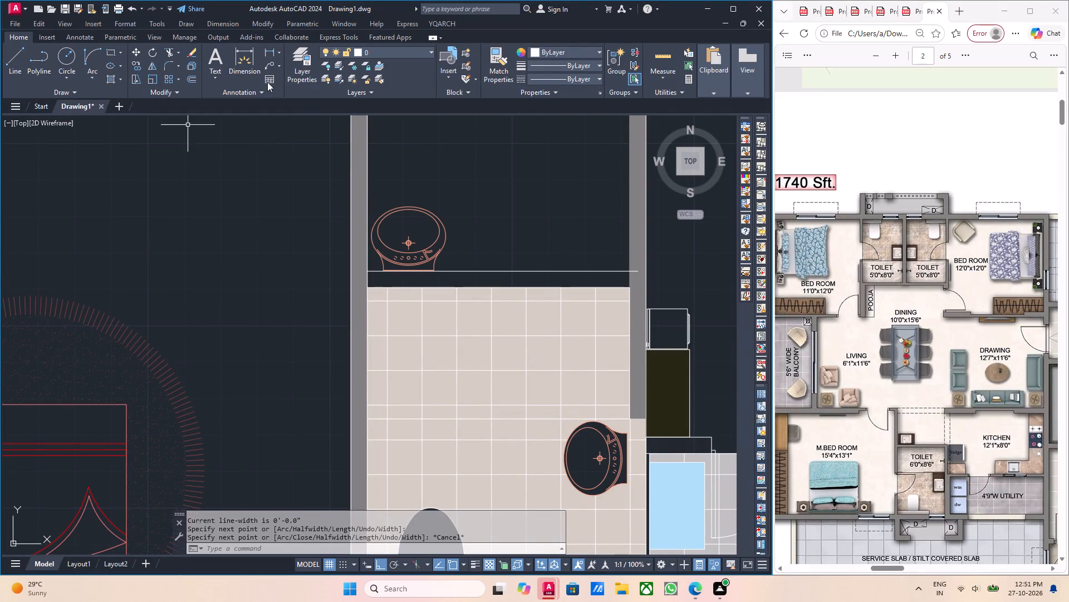
Set the global width of the kitchen-side toilet's divider polyline to 1".
click(476, 420)
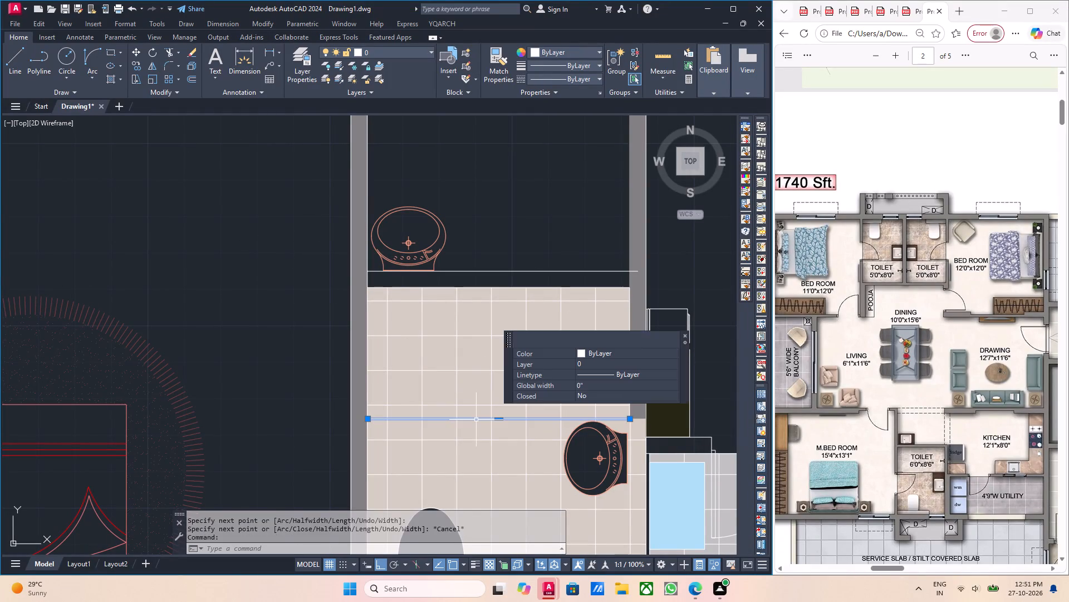
click(585, 386)
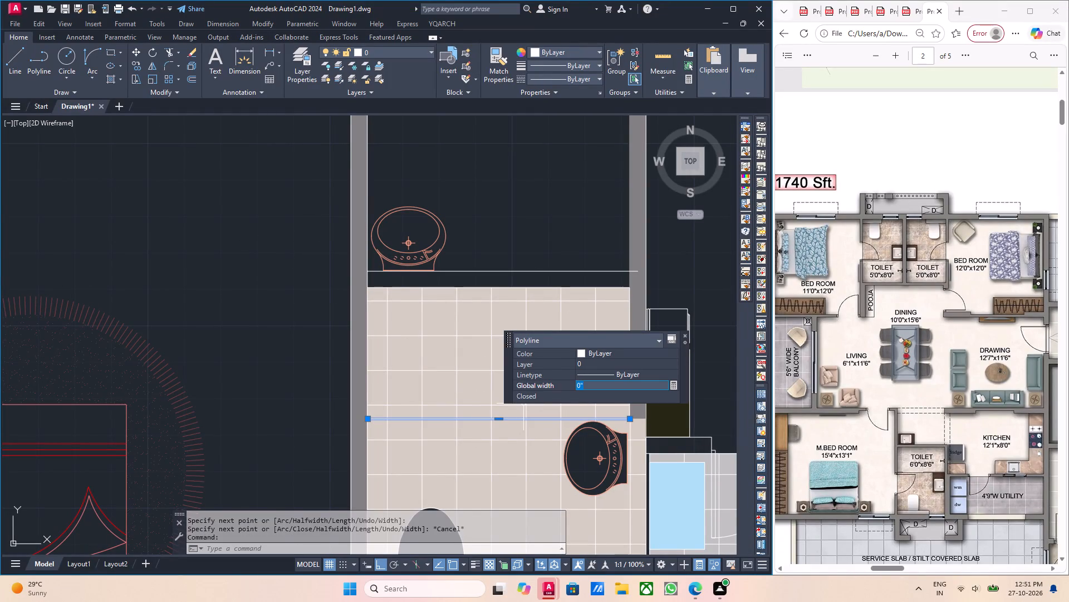
key(BackSpace)
key(BackSpace)
key(BackSpace)
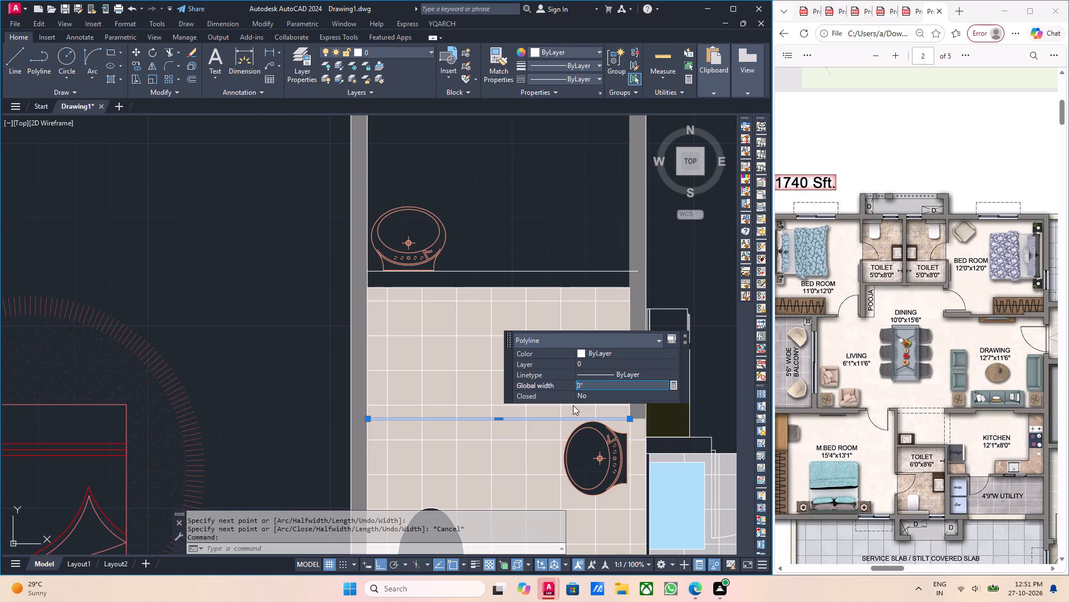
key(1)
key(Return)
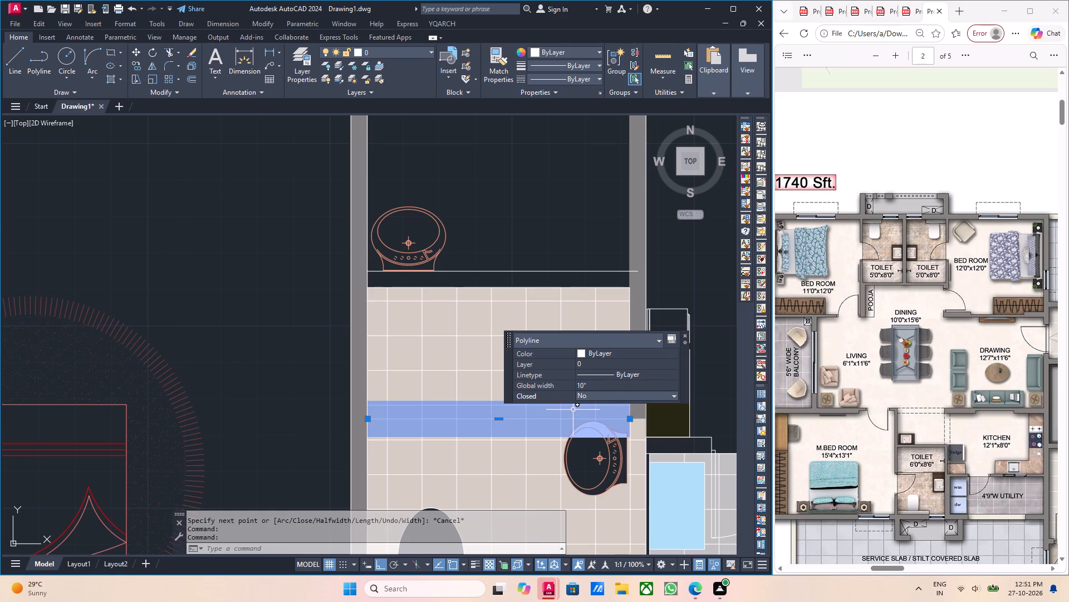
key(BackSpace)
key(BackSpace)
click(601, 383)
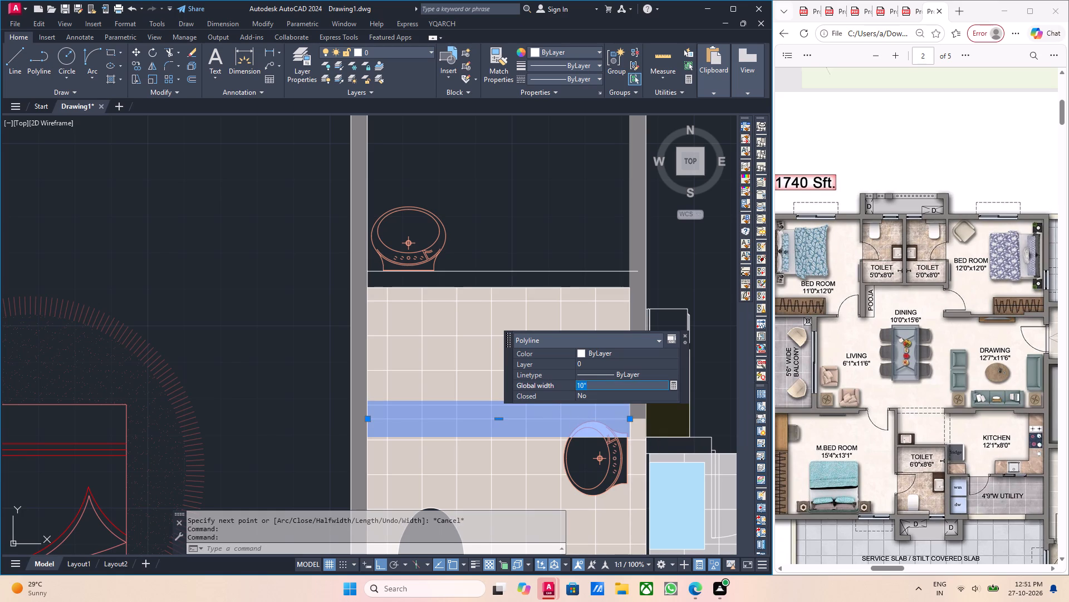
key(BackSpace)
key(BackSpace)
key(1)
key(Return)
Change the colour of the kitchen-side toilet's divider polyline to Yellow.
click(592, 352)
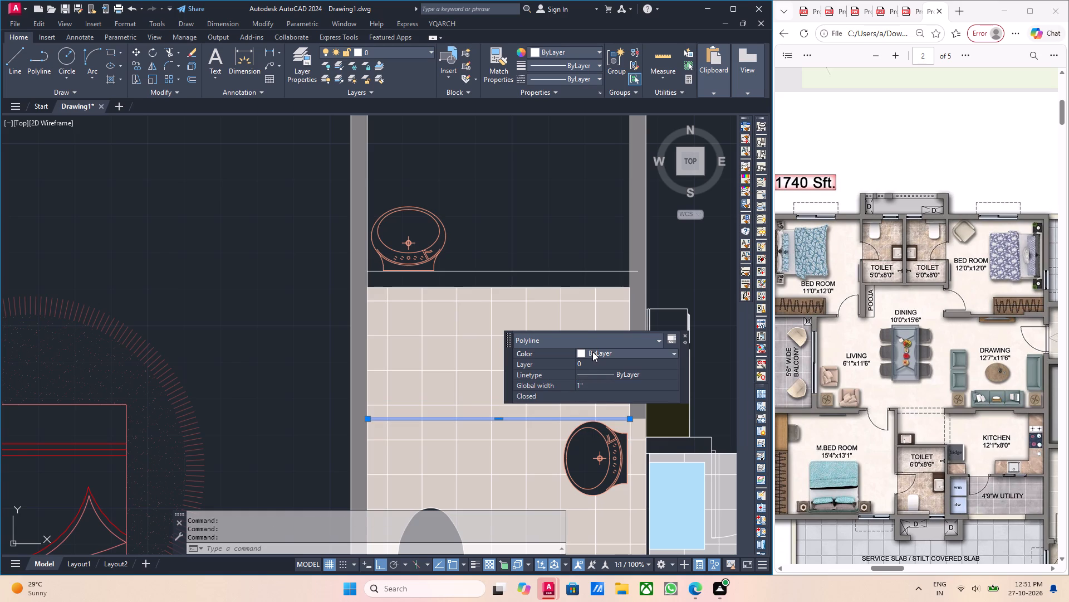
click(594, 355)
click(599, 391)
click(238, 446)
click(254, 433)
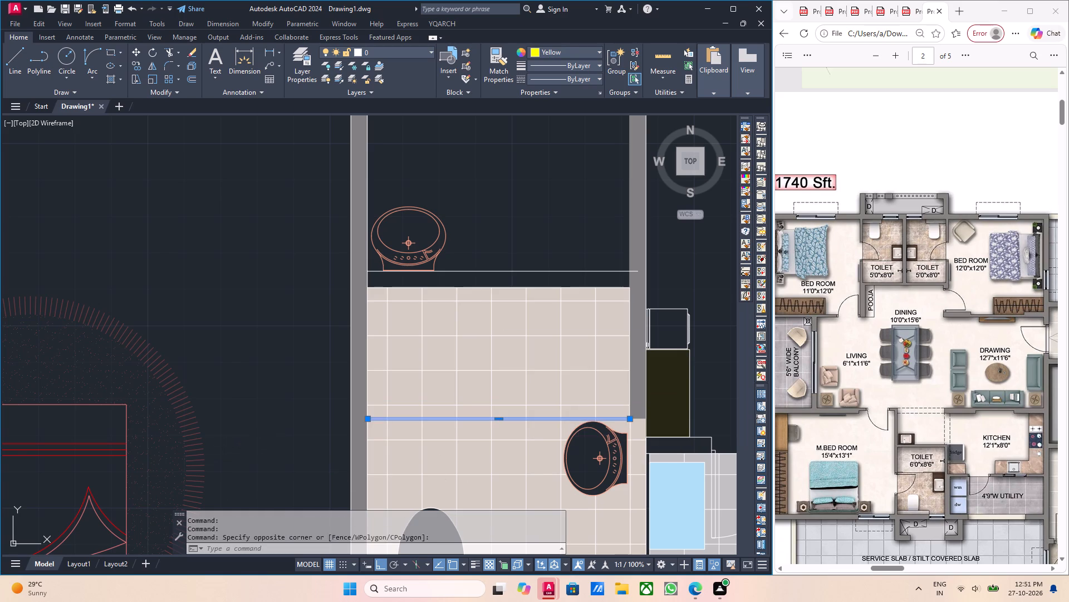
key(Escape)
Bring the 6' horizontal line across the kitchen-side toilet's tiled floor to the front of the draw order.
scroll(448, 427, up, 5)
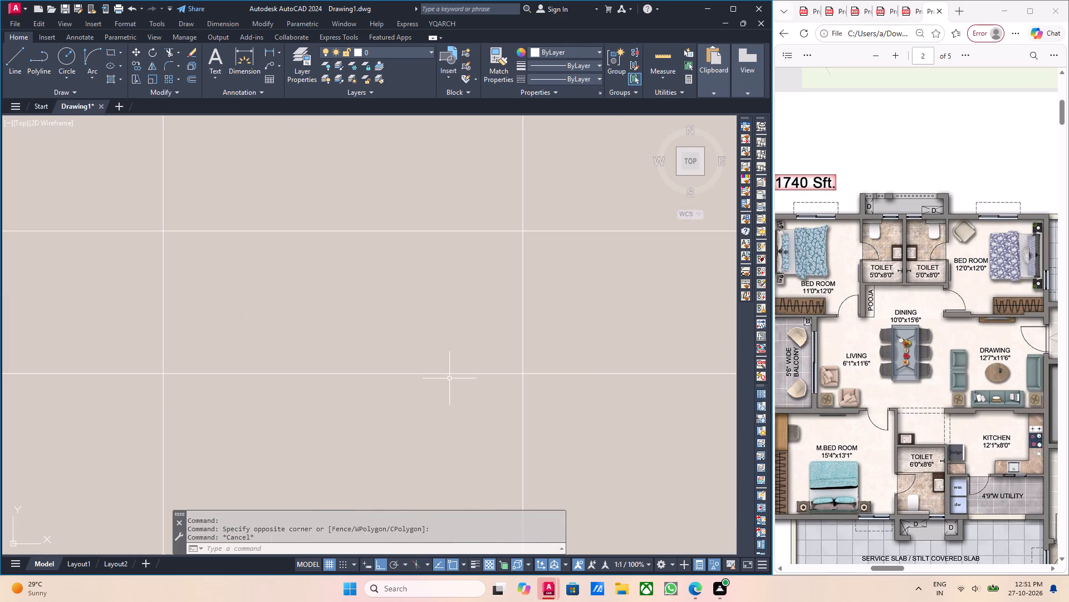
click(444, 372)
right_click(419, 371)
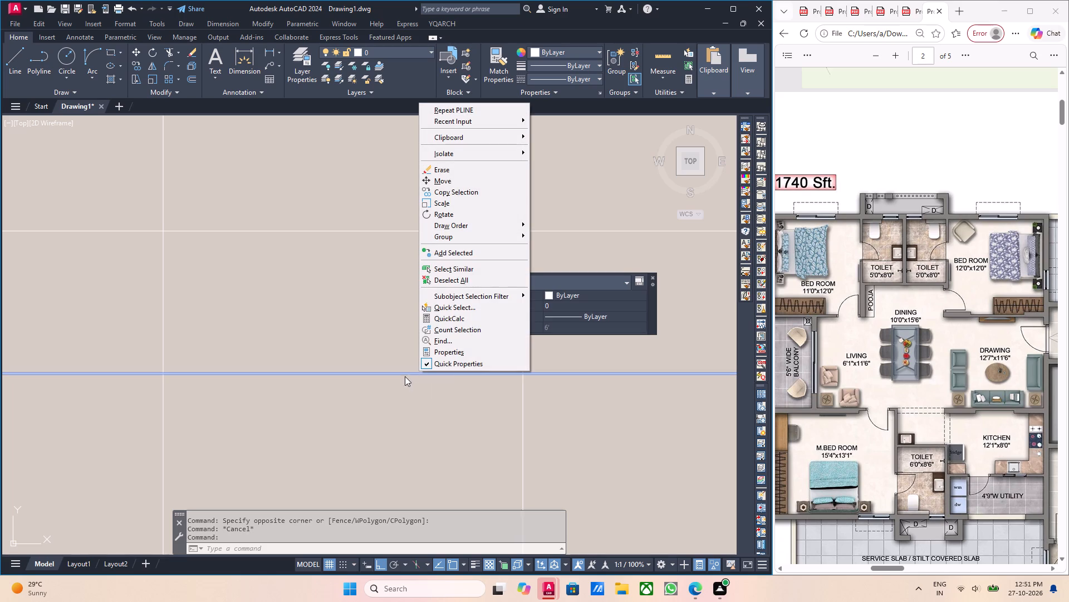
click(447, 226)
click(557, 224)
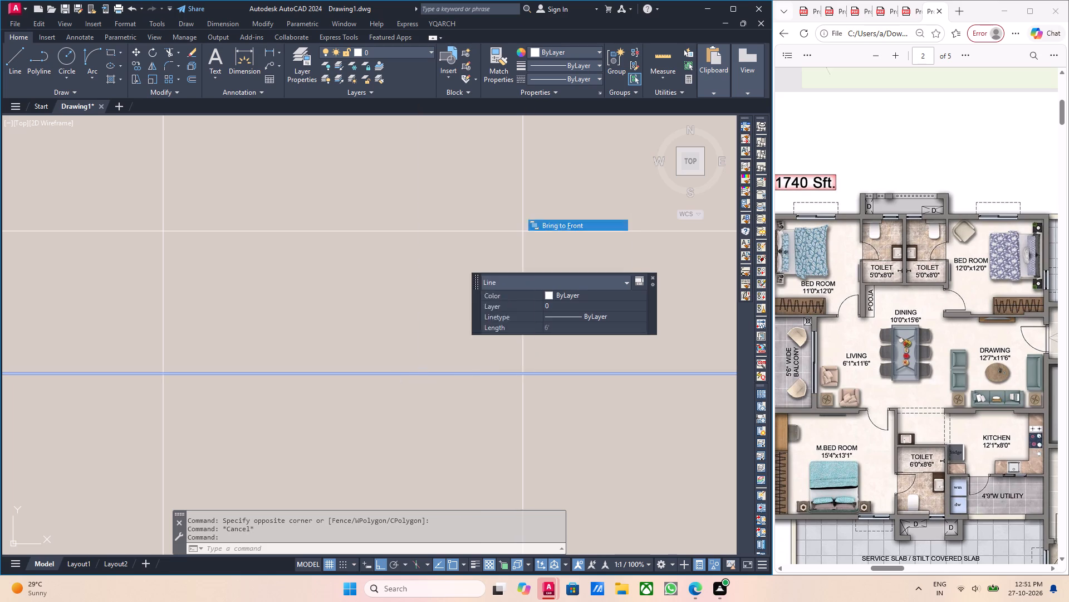
Examine the second unit's layout, especially the kitchen-side toilet and the wall separating the washbasin area from the dining room.
scroll(474, 372, down, 7)
middle_drag(557, 382, 454, 382)
scroll(440, 384, up, 3)
middle_drag(472, 352, 465, 369)
scroll(403, 396, down, 2)
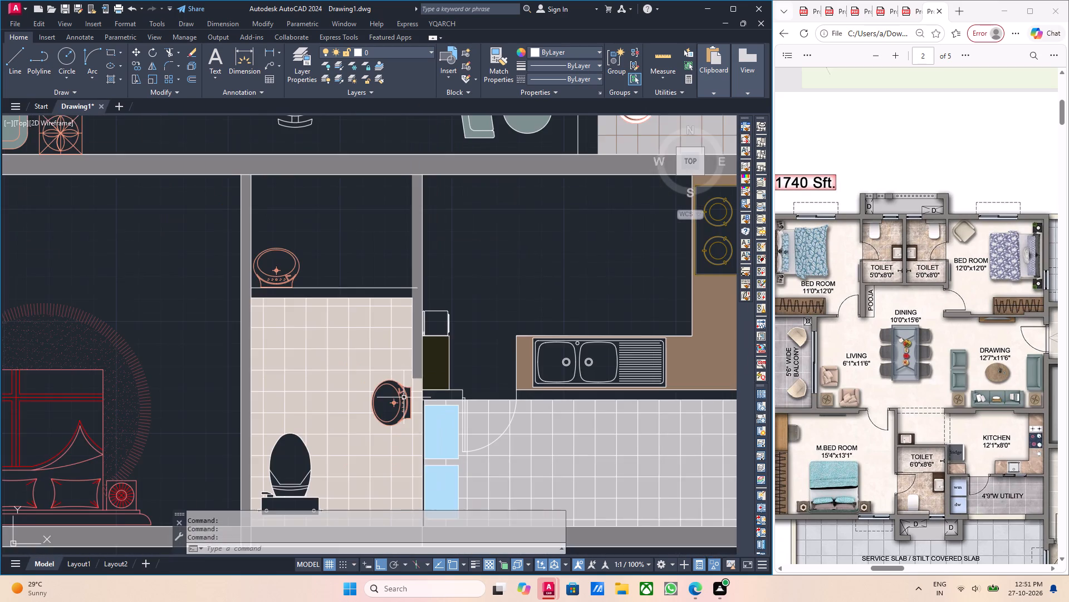
middle_drag(409, 402, 412, 426)
scroll(369, 389, down, 2)
middle_drag(368, 398, 371, 426)
middle_drag(339, 399, 345, 429)
middle_drag(352, 424, 355, 431)
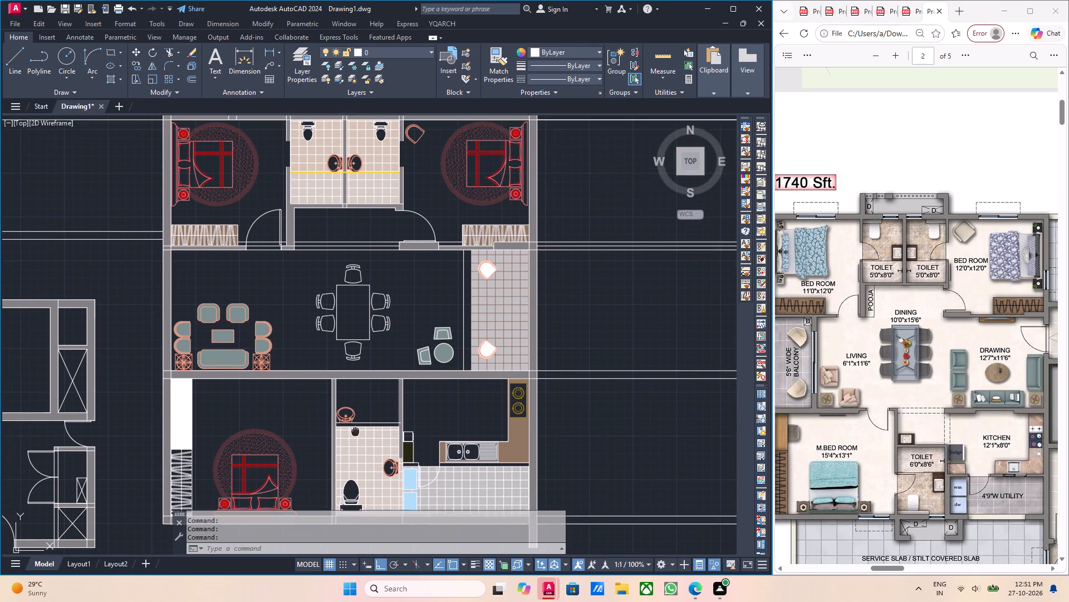
middle_drag(355, 431, 355, 435)
scroll(357, 433, down, 1)
middle_drag(362, 436, 365, 451)
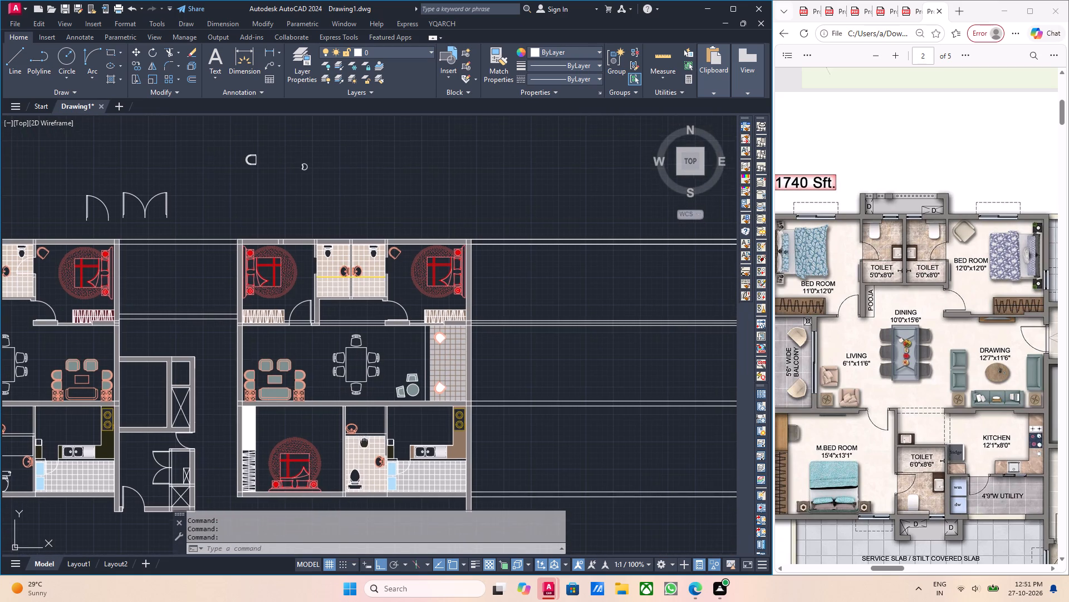
middle_drag(365, 451, 366, 454)
scroll(365, 426, up, 4)
middle_drag(357, 444, 364, 465)
scroll(379, 412, up, 4)
scroll(367, 404, down, 3)
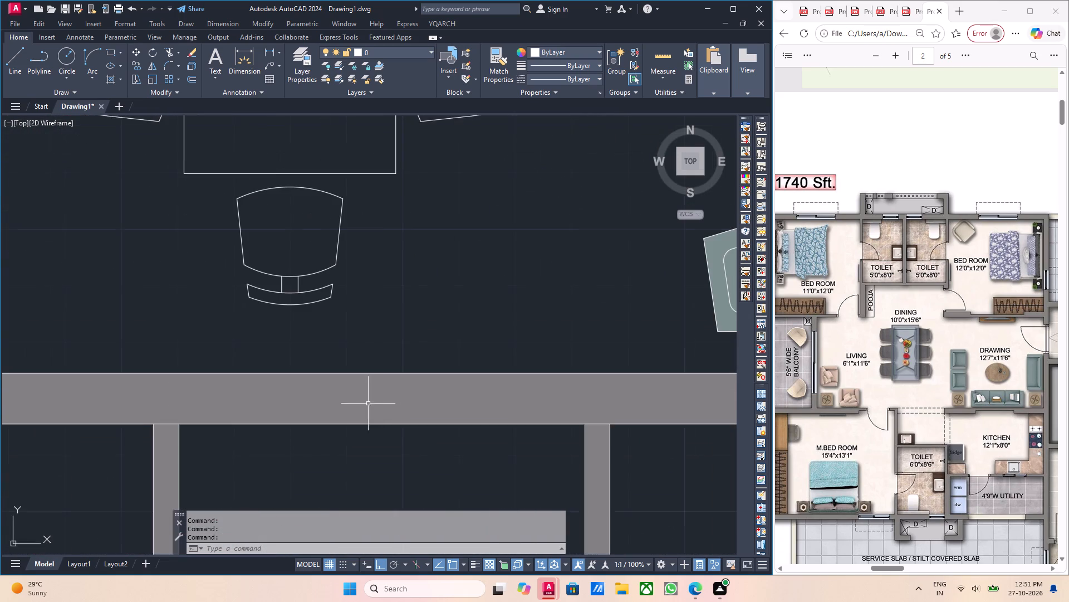
middle_drag(448, 433, 410, 443)
middle_drag(580, 467, 534, 467)
scroll(530, 463, up, 3)
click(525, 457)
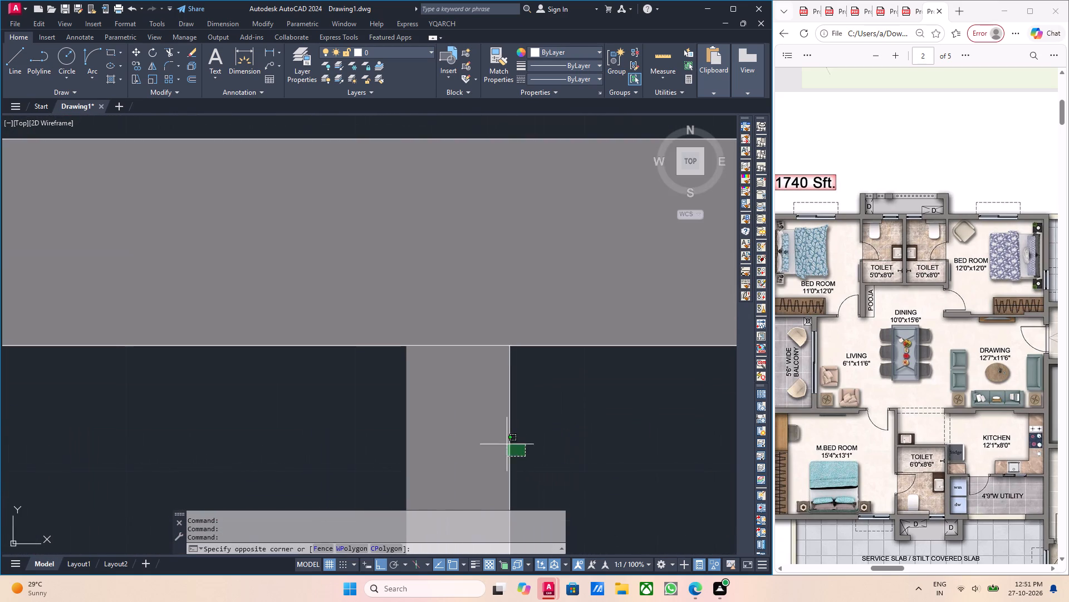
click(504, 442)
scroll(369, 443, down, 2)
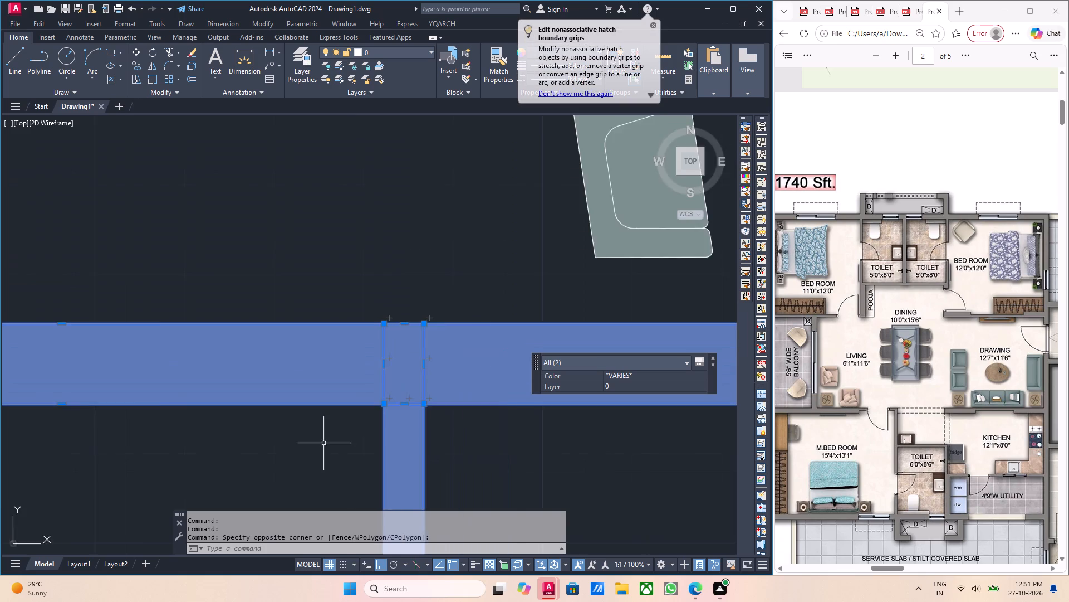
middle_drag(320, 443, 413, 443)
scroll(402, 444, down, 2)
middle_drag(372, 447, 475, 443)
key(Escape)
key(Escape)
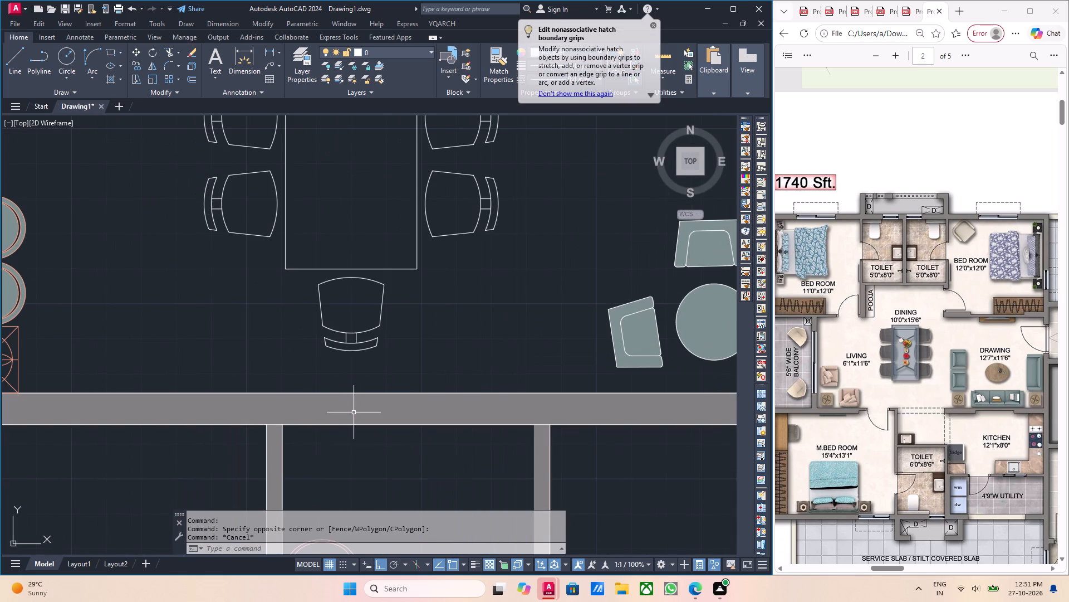
Trim away the hatch of the wall between the dining room and washbasin area, between the two partition walls.
text(tr)
key(Return)
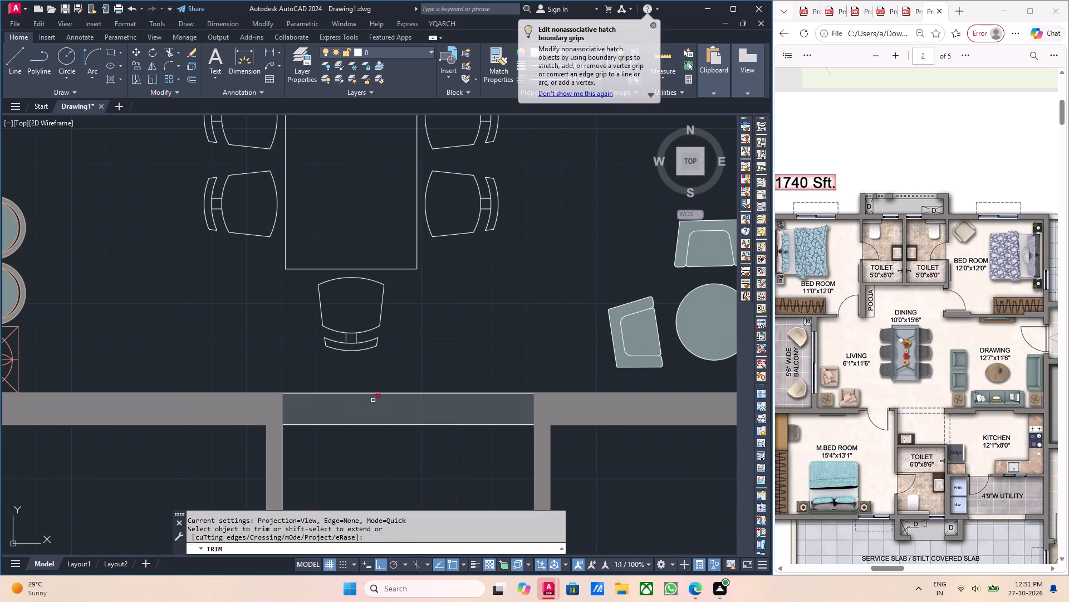
click(377, 409)
key(Escape)
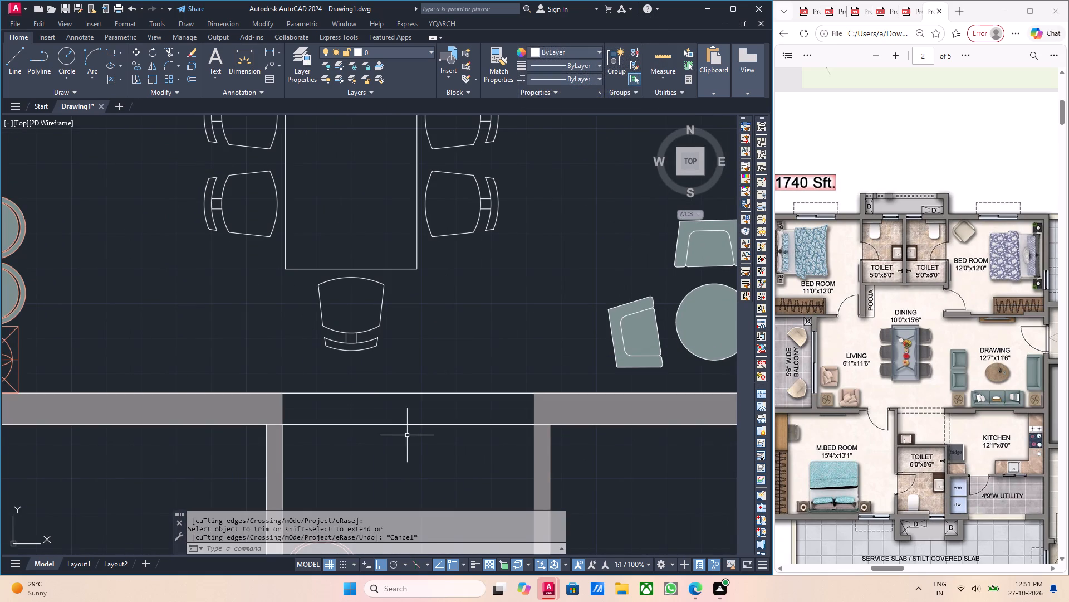
Trim both face lines of the dining-side wall across the new opening between the washbasin area's partition walls.
drag(410, 435, 399, 422)
click(388, 396)
key(Escape)
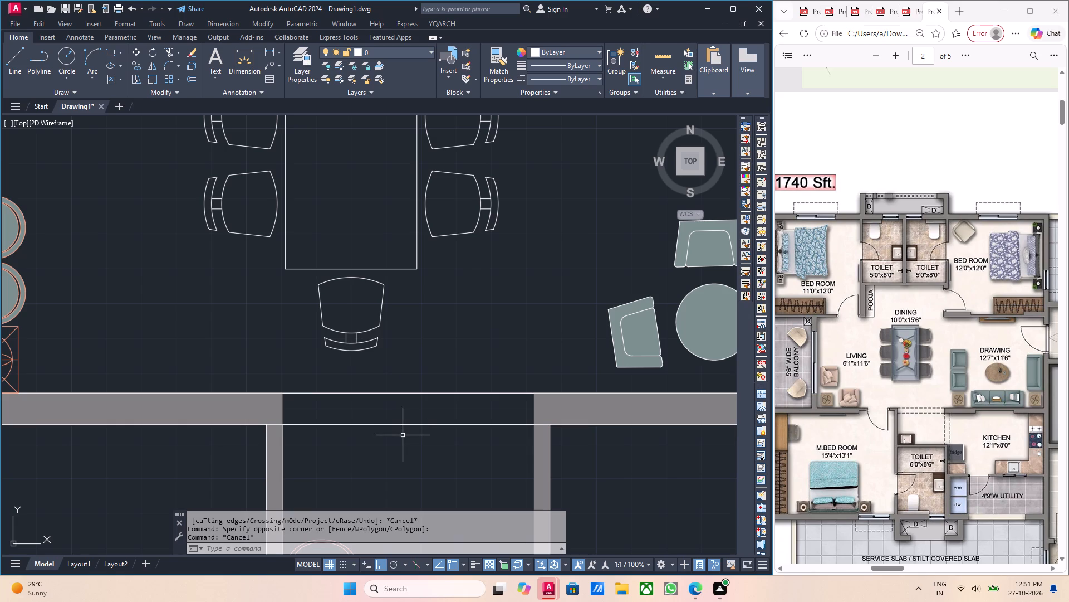
key(t)
key(r)
key(Return)
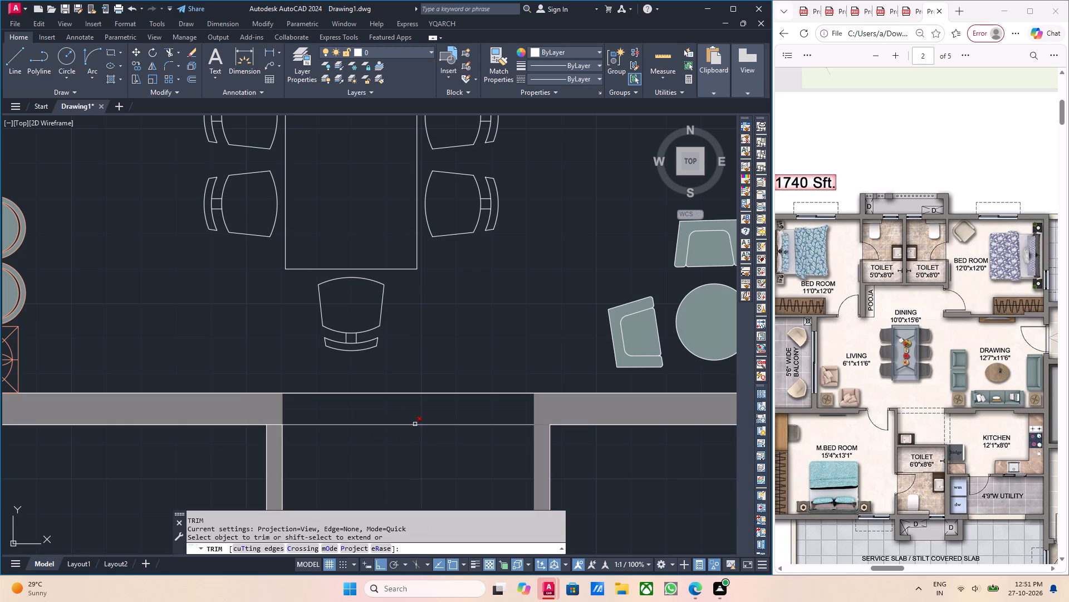
click(415, 424)
click(409, 425)
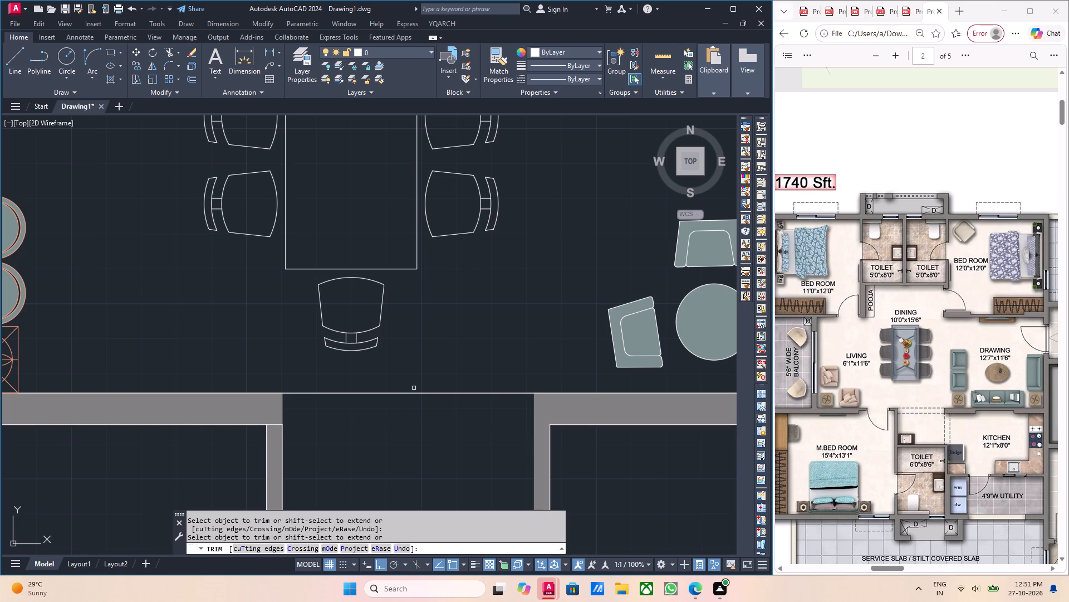
click(409, 392)
click(409, 392)
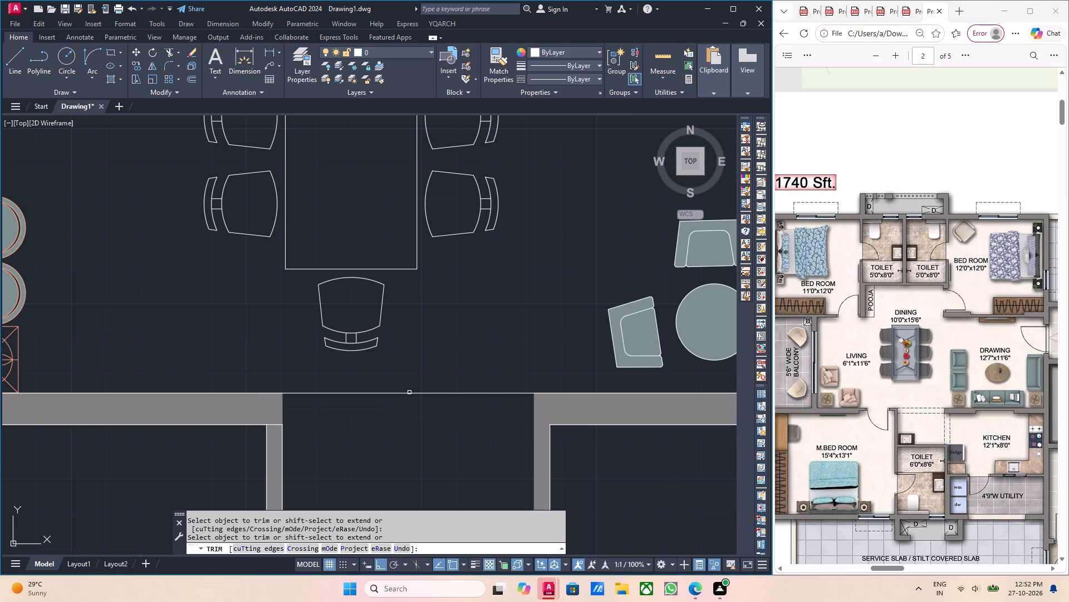
click(409, 392)
key(Escape)
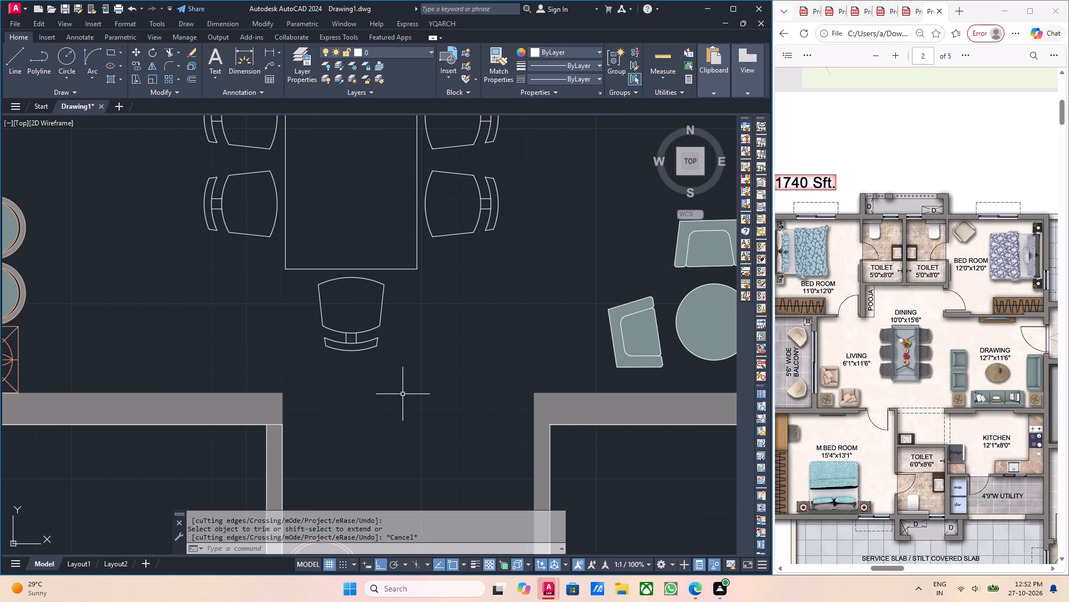
Draw two horizontal lines across the wall opening between its side corners, one along each face of the dining-side wall.
key(l)
key(Return)
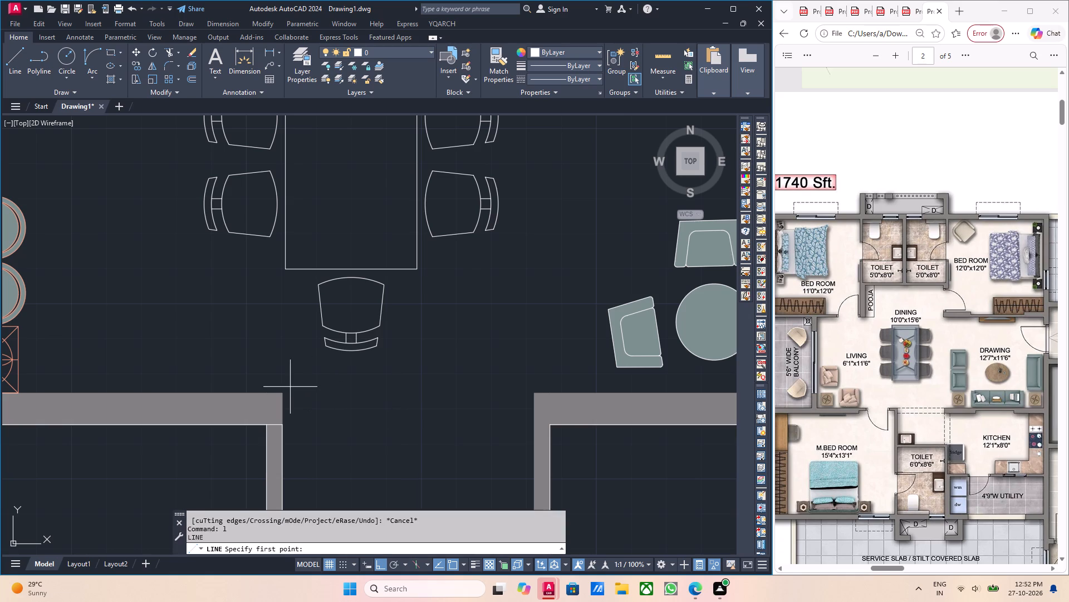
click(281, 394)
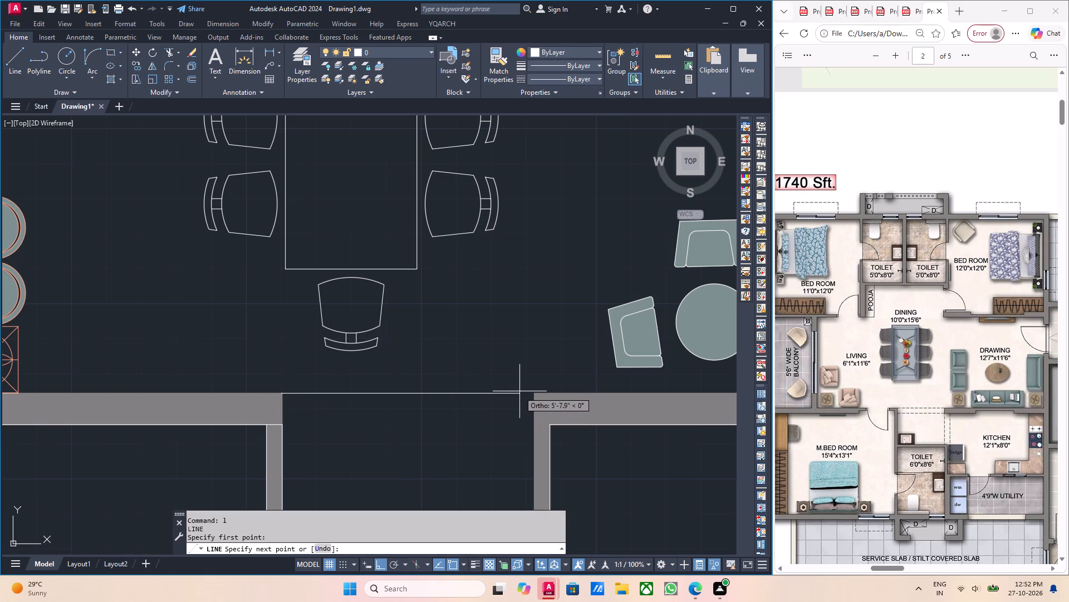
click(535, 394)
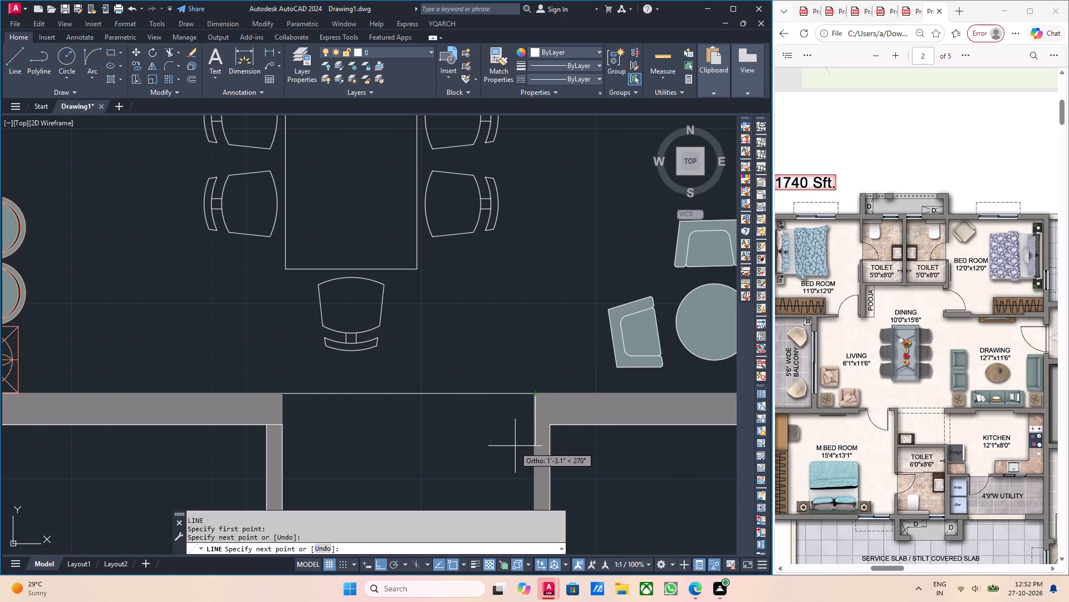
key(Escape)
key(l)
key(Return)
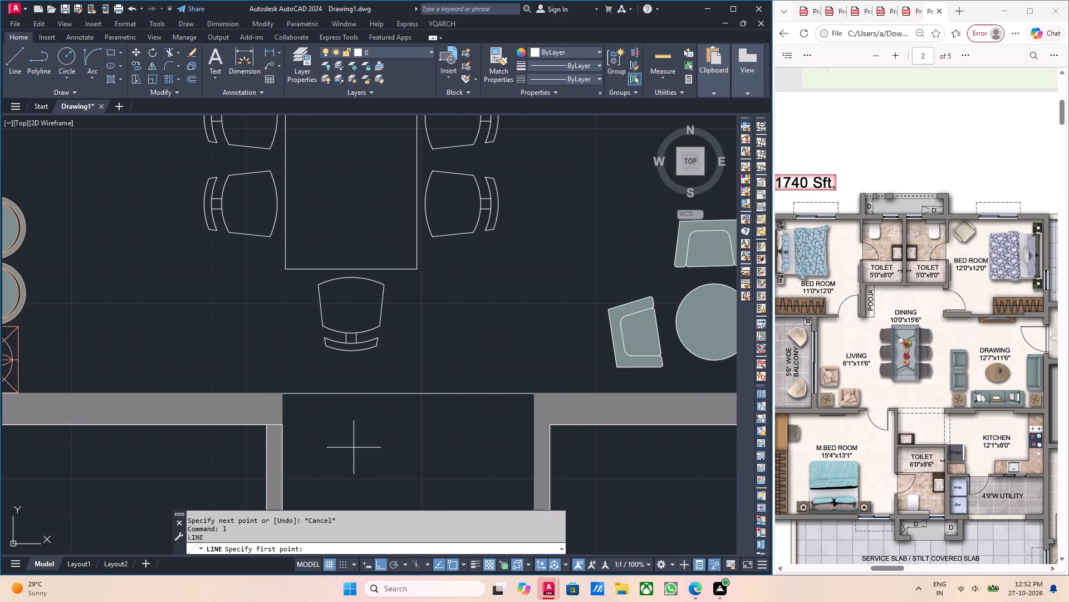
click(281, 426)
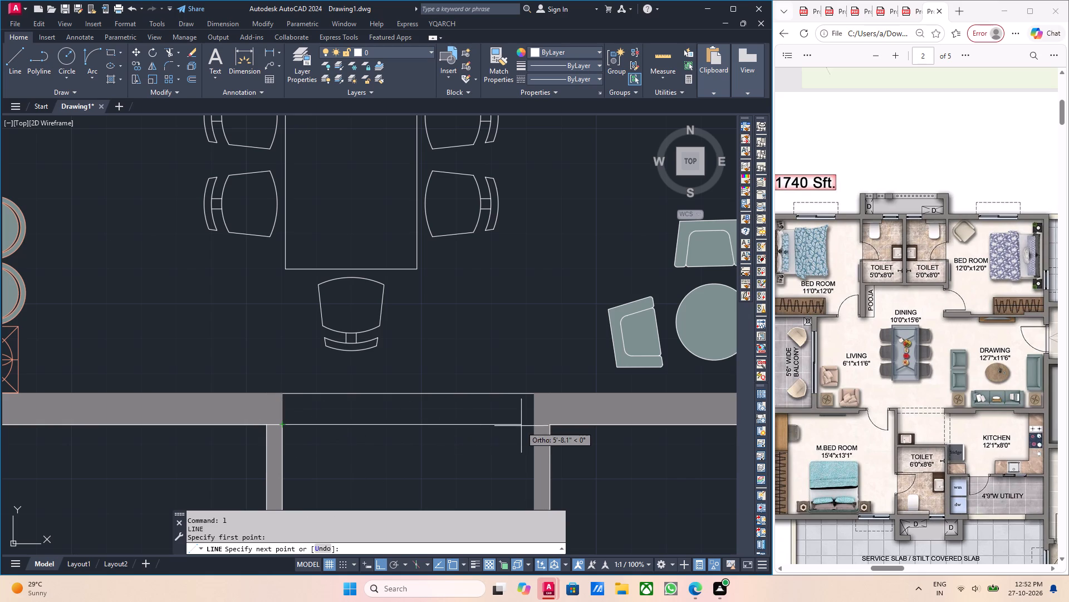
click(533, 425)
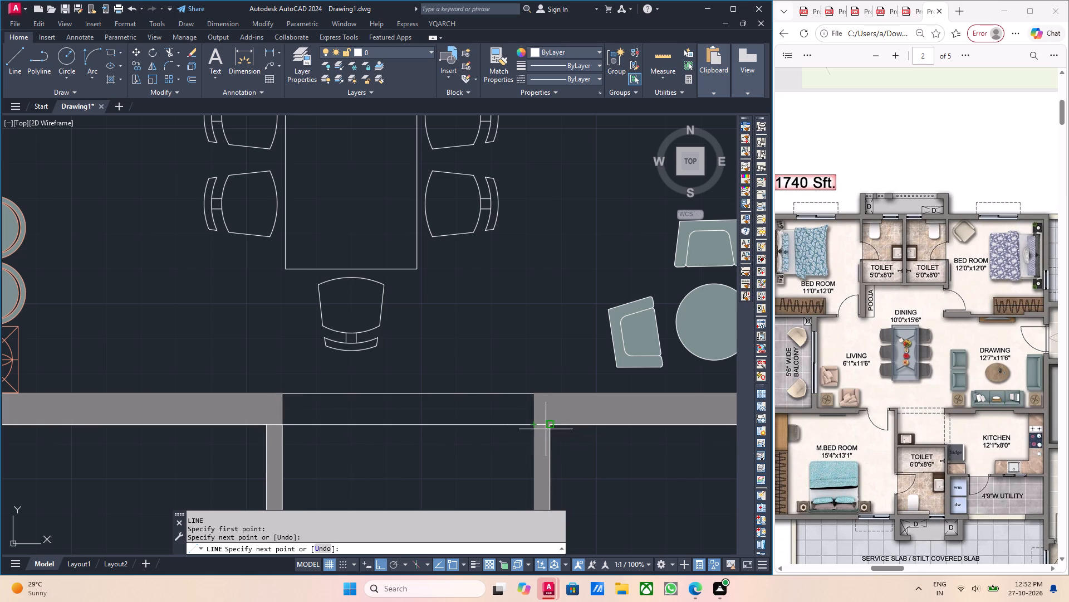
key(Escape)
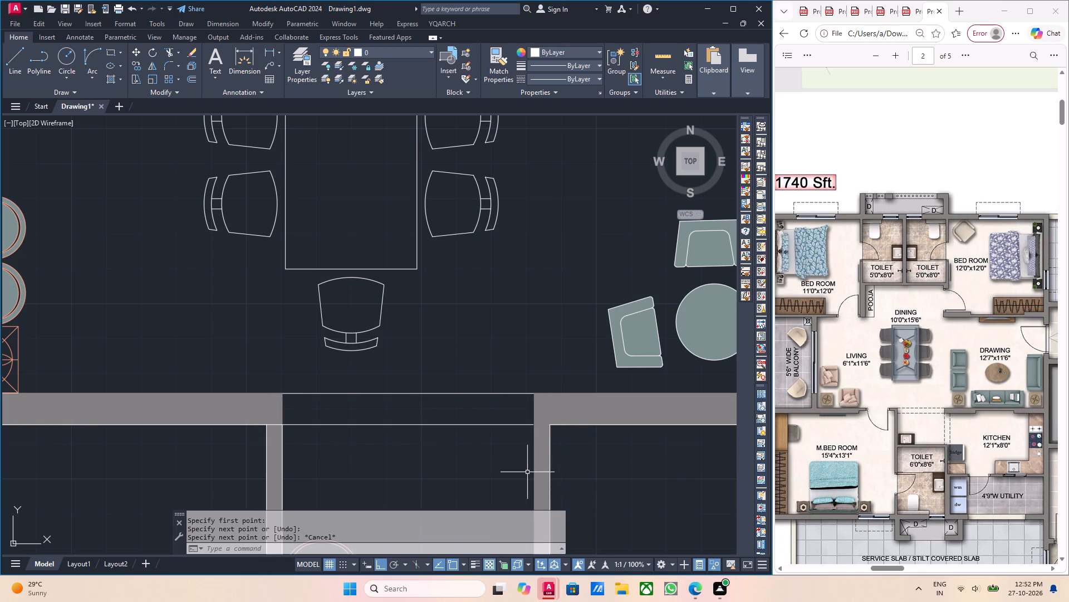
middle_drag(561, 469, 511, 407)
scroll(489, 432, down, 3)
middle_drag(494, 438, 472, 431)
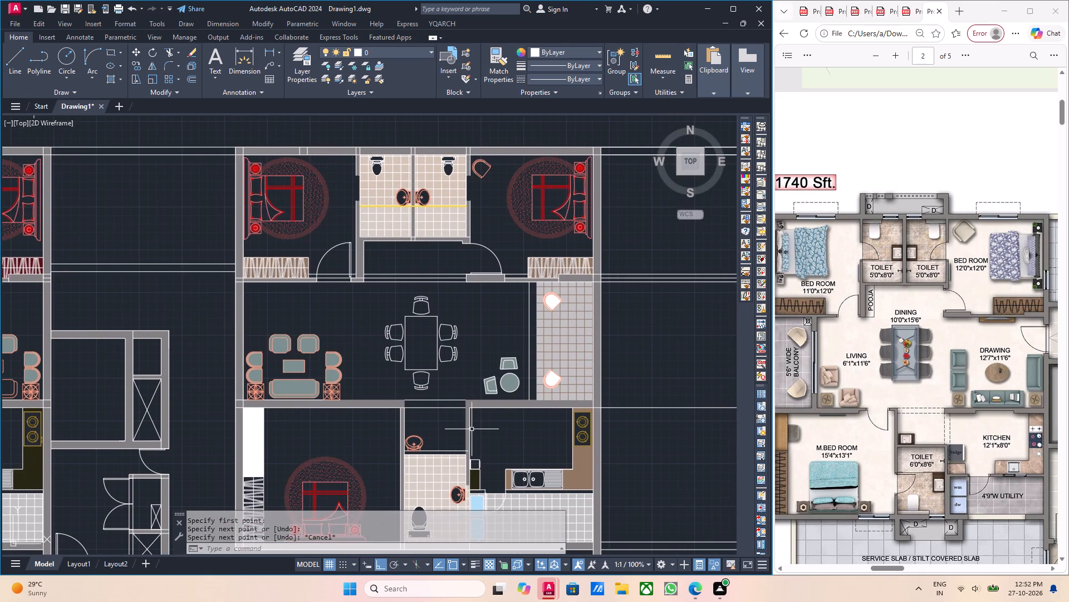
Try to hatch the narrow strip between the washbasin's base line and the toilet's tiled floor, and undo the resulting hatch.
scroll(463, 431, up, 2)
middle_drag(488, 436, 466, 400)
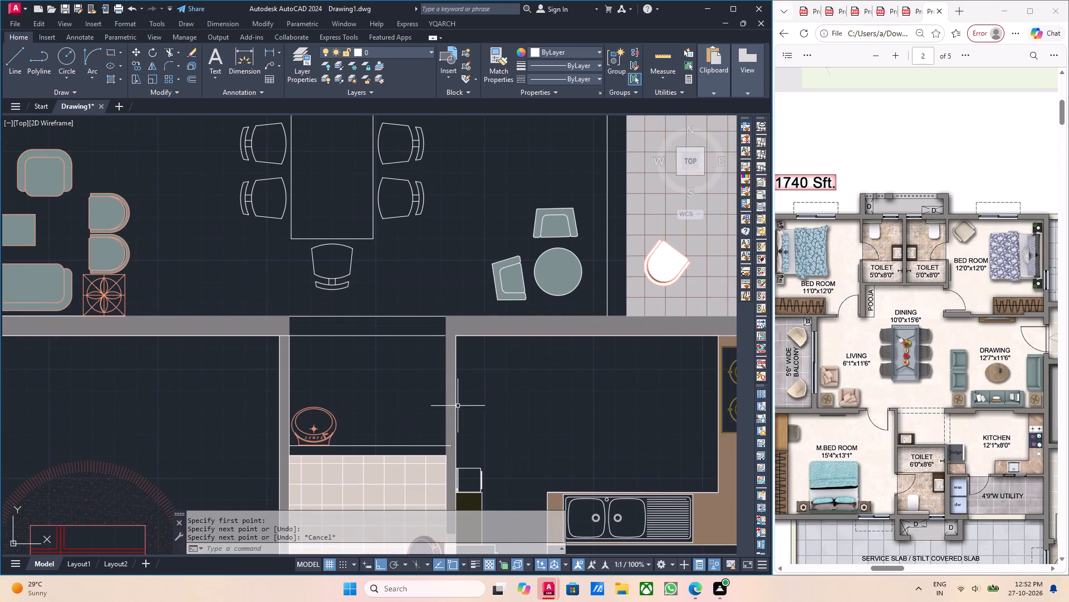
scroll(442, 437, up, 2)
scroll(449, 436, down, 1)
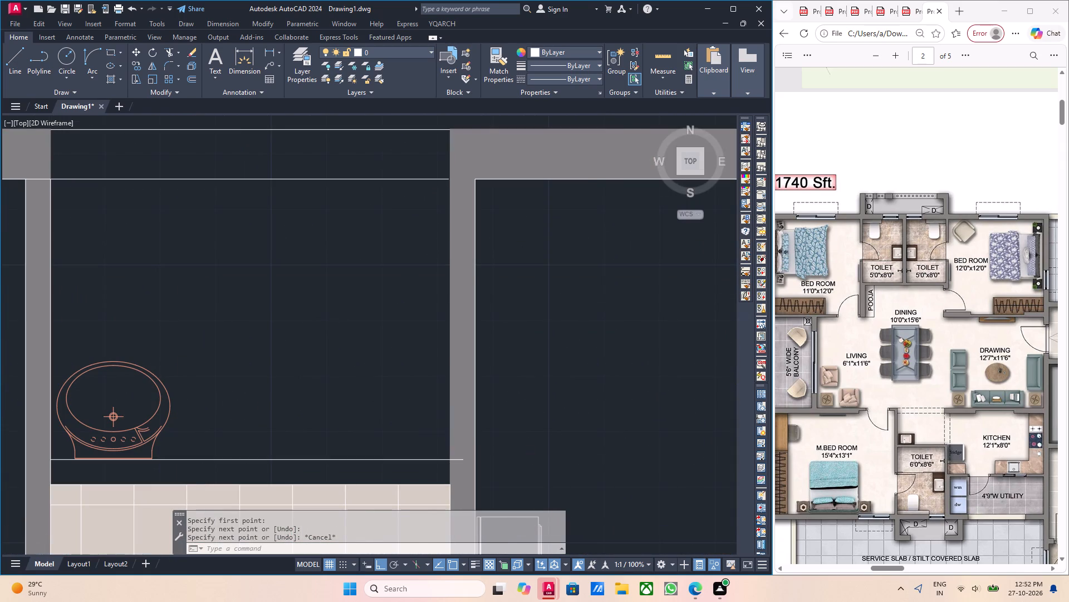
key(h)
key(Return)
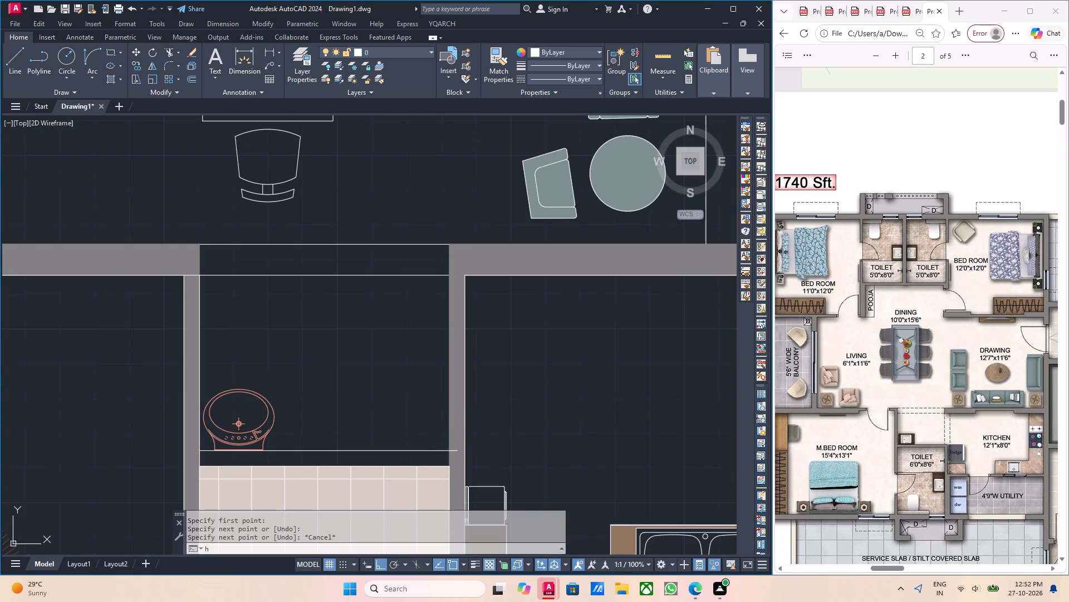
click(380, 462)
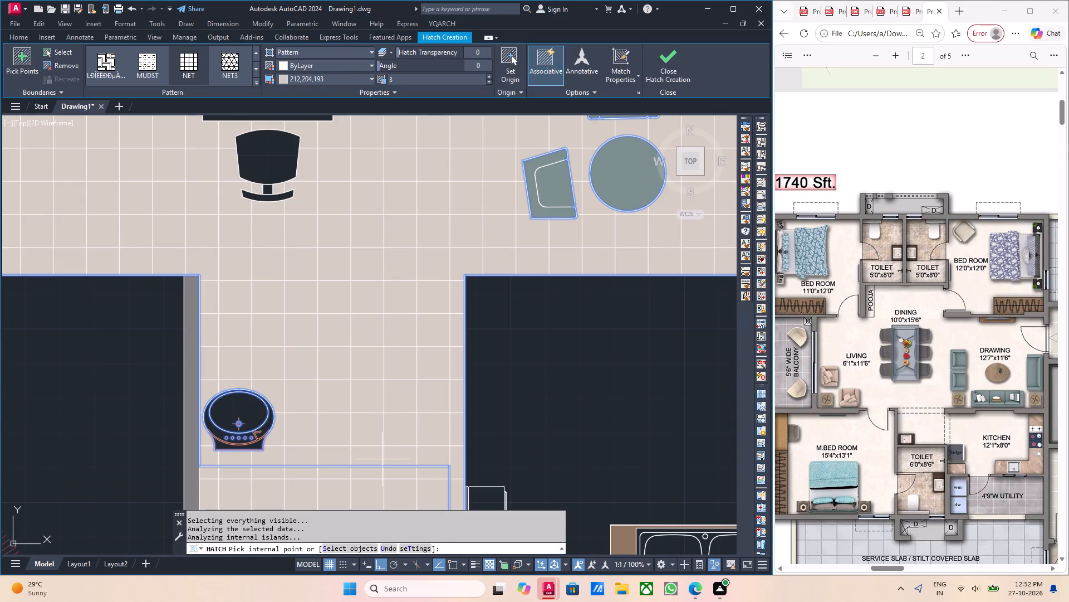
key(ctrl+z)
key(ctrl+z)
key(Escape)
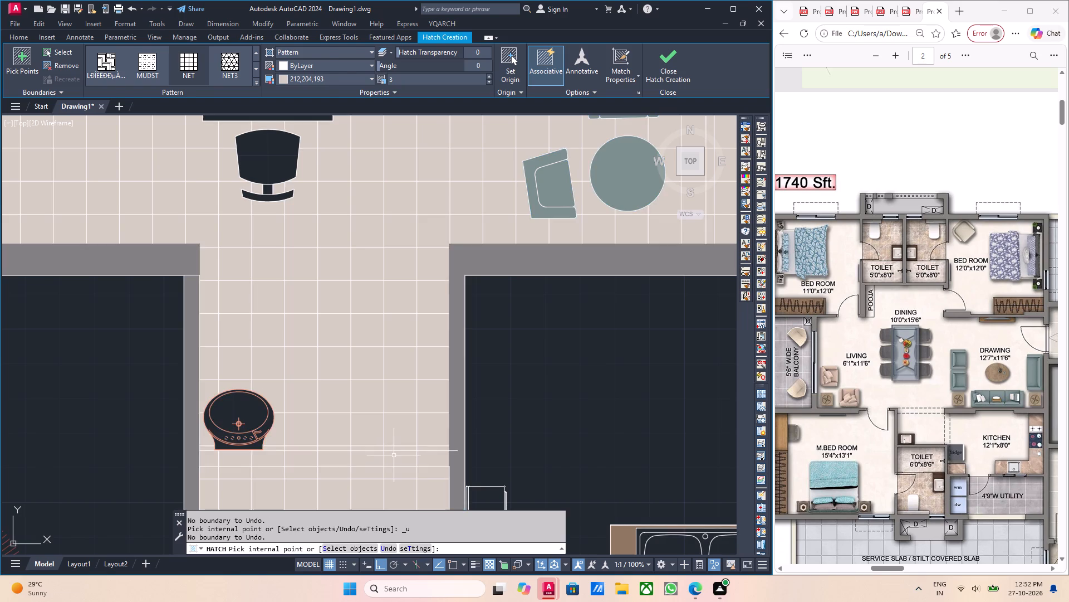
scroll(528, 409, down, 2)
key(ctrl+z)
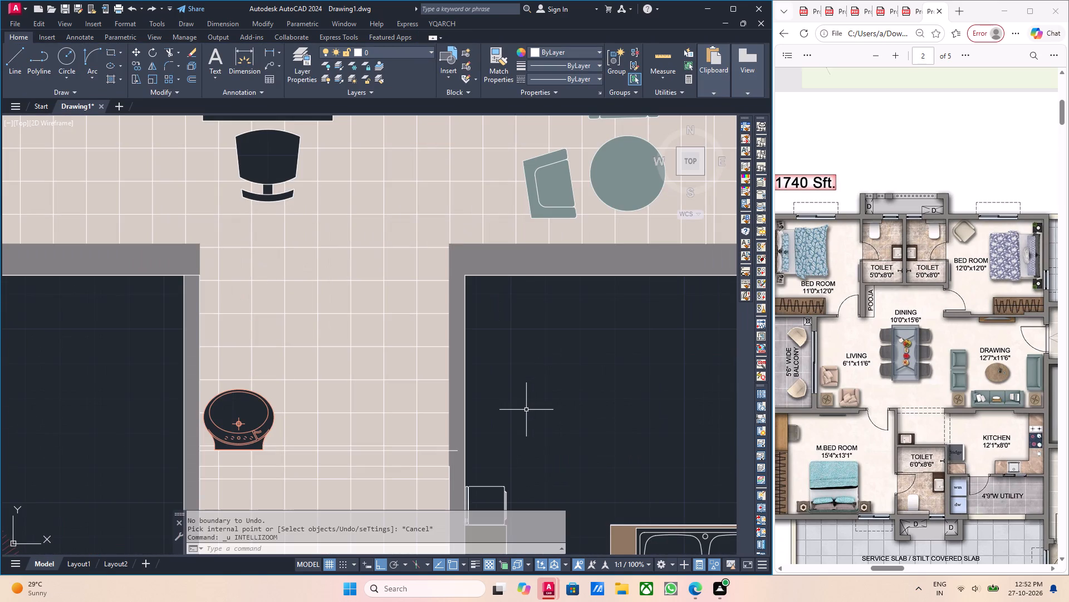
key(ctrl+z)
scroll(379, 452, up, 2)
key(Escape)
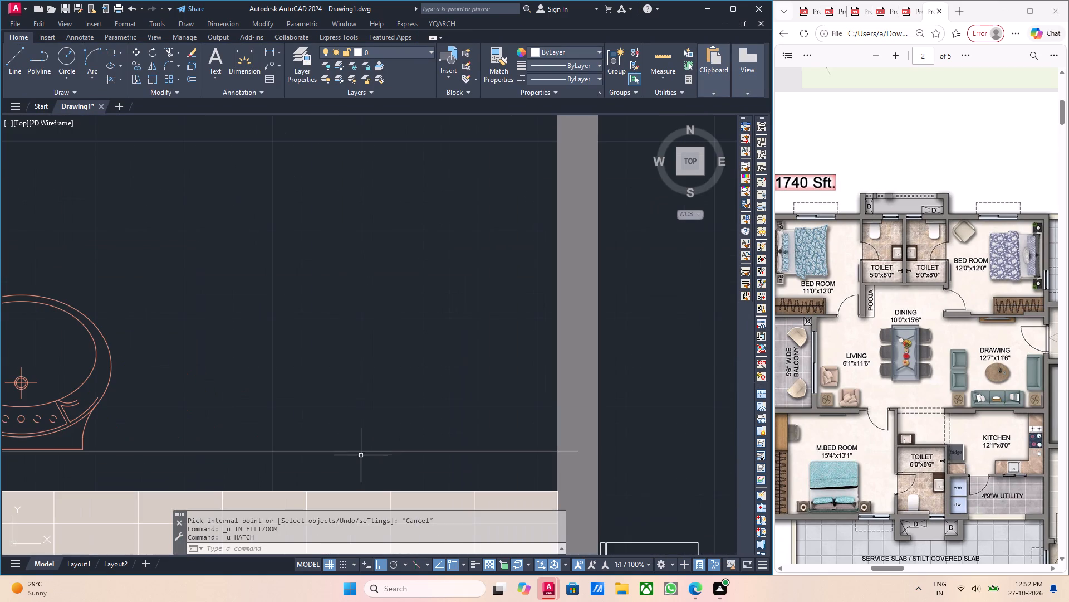
Stretch the west end of the washbasin's base line past the outer face of the bedroom-side partition wall.
scroll(350, 465, down, 2)
middle_drag(285, 469, 367, 462)
scroll(326, 462, up, 3)
click(207, 459)
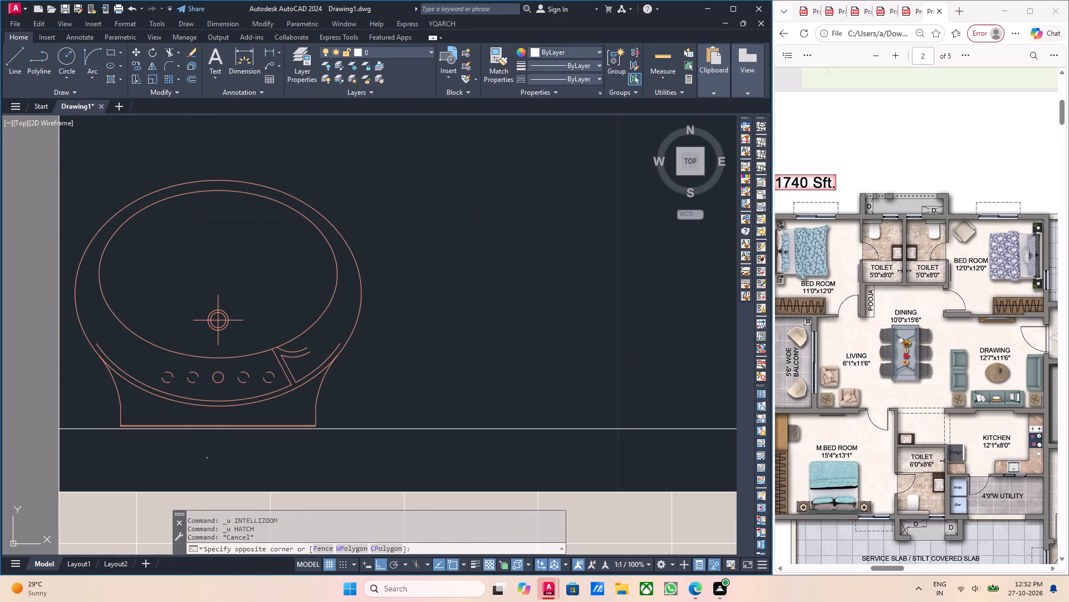
middle_drag(181, 455, 376, 429)
scroll(375, 429, down, 1)
click(327, 422)
click(321, 407)
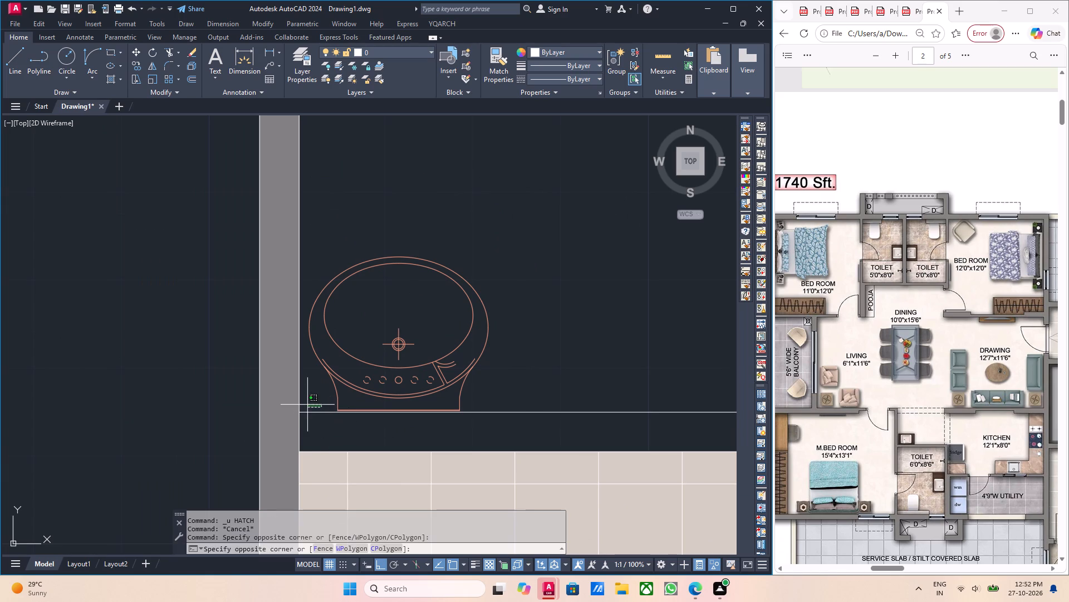
drag(307, 405, 308, 416)
click(309, 417)
click(303, 407)
click(299, 411)
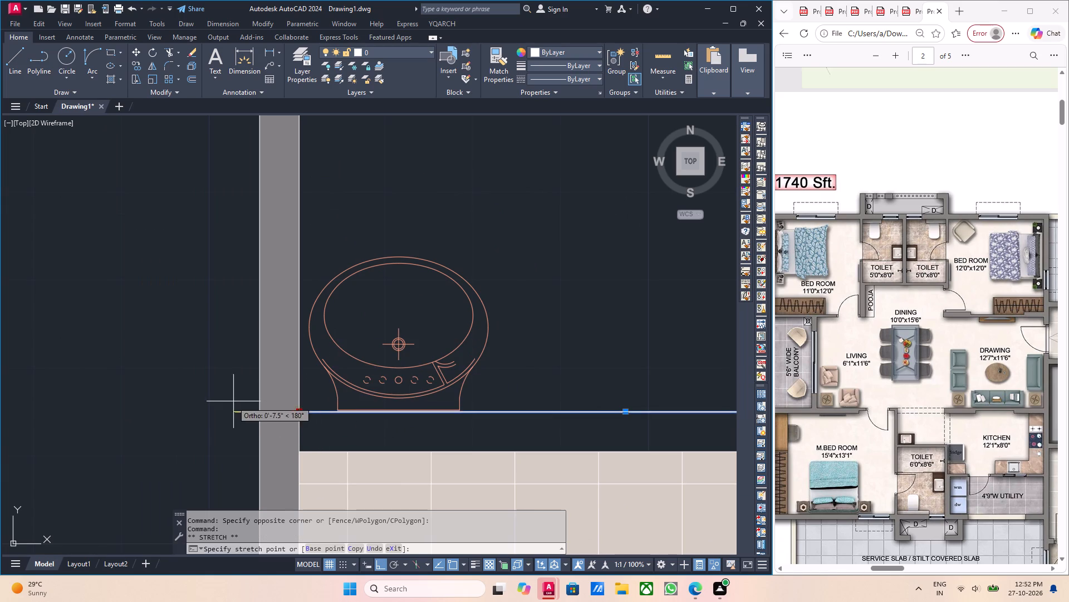
click(202, 400)
key(Escape)
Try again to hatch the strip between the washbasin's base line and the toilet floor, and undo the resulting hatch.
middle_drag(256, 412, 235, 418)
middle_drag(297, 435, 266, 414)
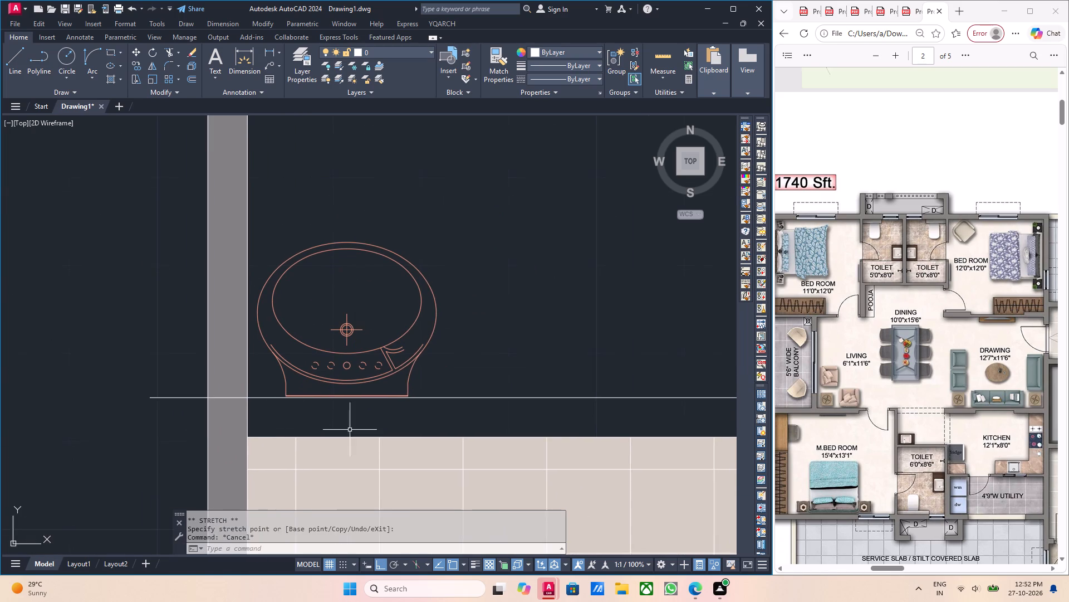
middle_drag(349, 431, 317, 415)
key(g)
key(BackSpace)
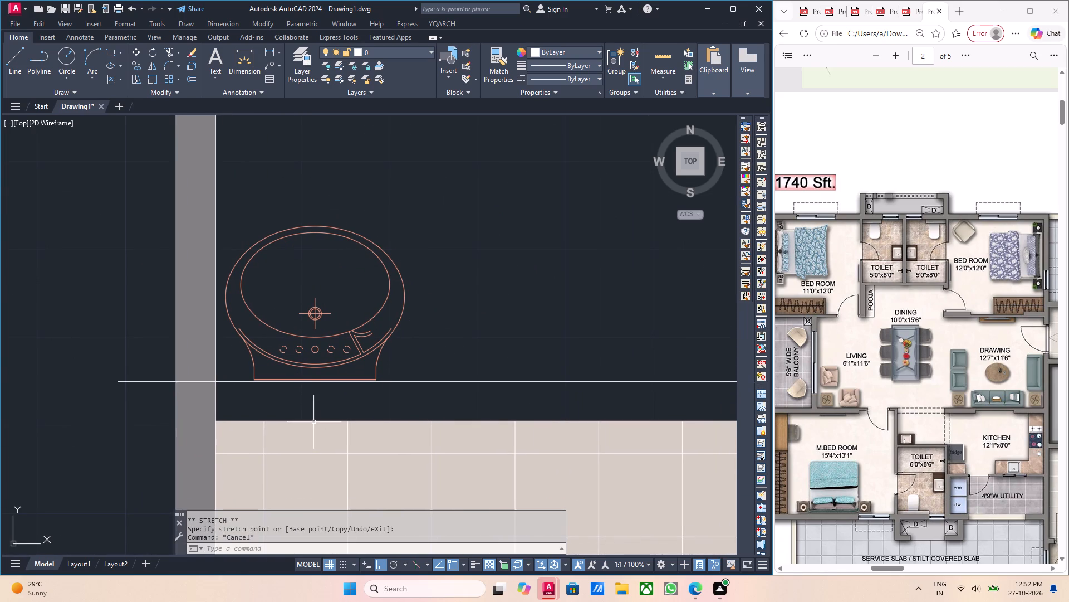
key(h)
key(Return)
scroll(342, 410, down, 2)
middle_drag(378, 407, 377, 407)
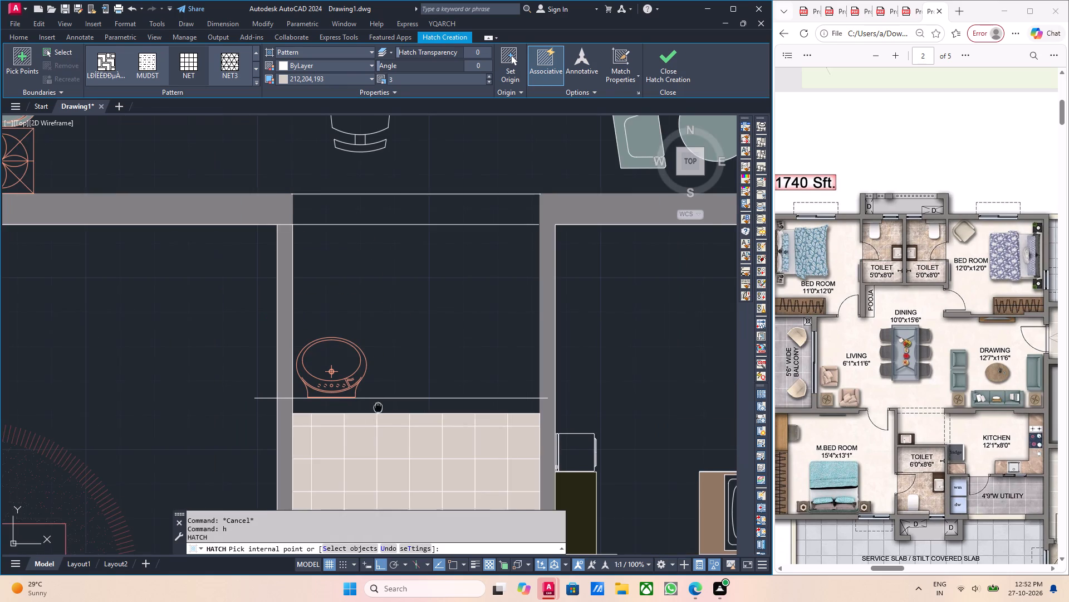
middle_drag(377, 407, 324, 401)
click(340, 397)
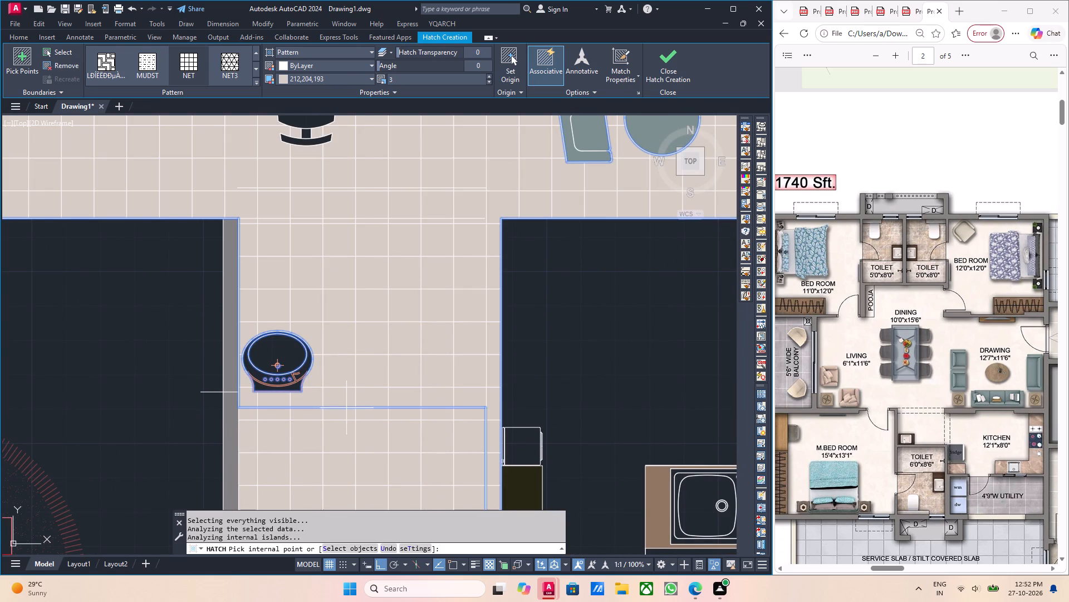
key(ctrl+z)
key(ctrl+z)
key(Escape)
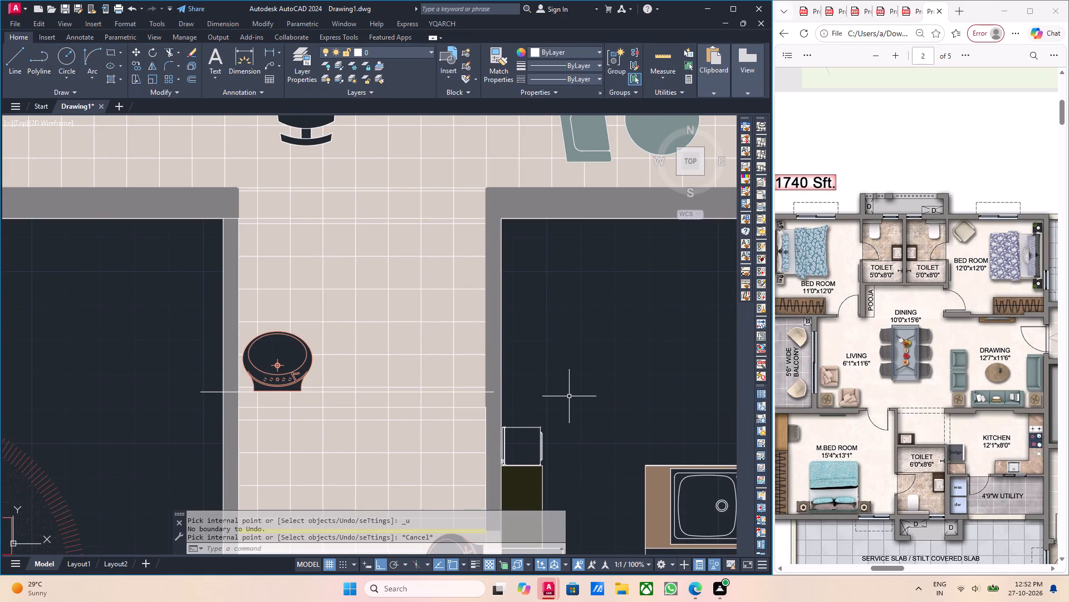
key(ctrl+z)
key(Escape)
Stretch the east end of the washbasin's base line past the outer face of the kitchen-side partition wall.
scroll(534, 401, down, 3)
middle_drag(570, 396, 476, 397)
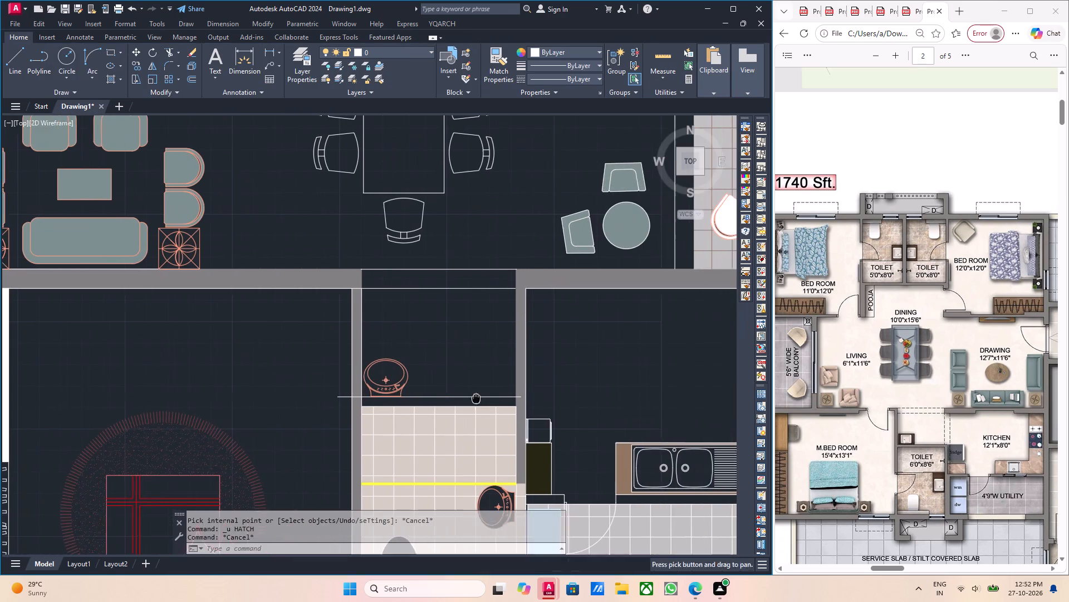
scroll(479, 395, up, 2)
drag(497, 406, 487, 399)
click(473, 383)
scroll(597, 401, up, 2)
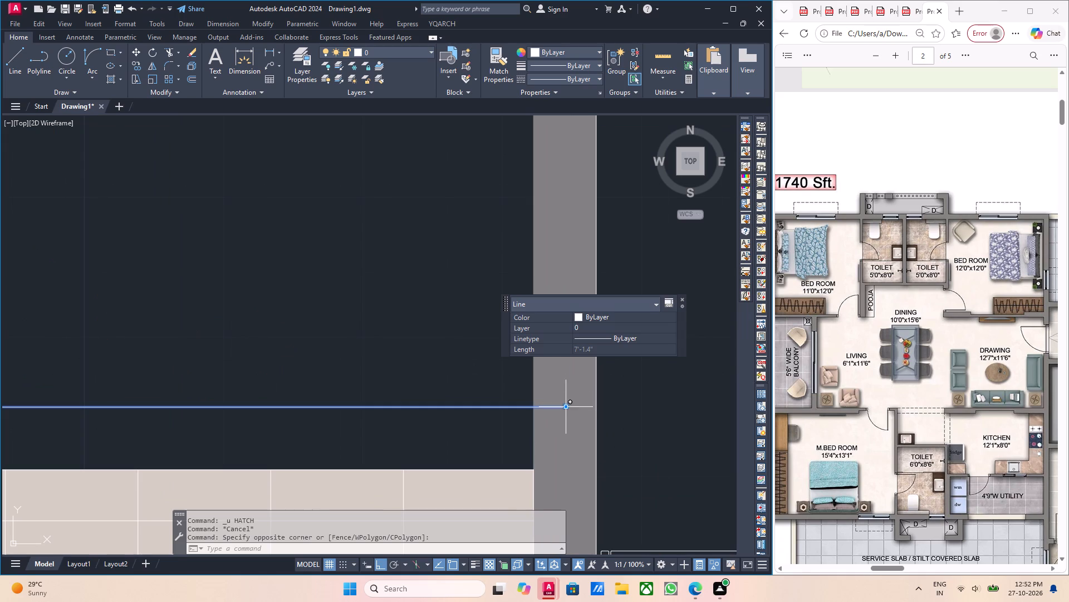
click(565, 405)
click(645, 393)
key(Escape)
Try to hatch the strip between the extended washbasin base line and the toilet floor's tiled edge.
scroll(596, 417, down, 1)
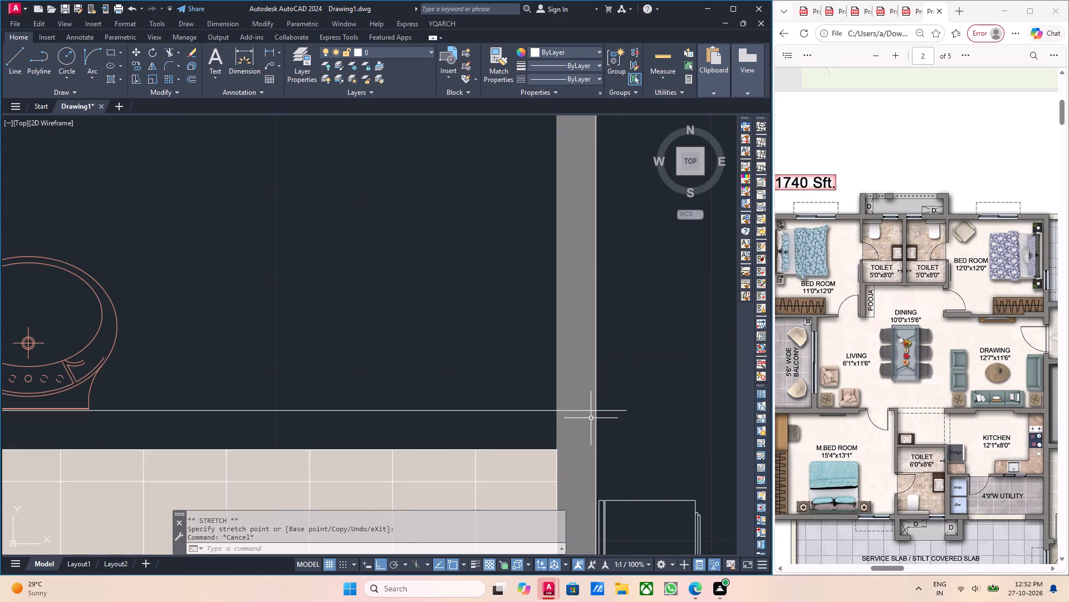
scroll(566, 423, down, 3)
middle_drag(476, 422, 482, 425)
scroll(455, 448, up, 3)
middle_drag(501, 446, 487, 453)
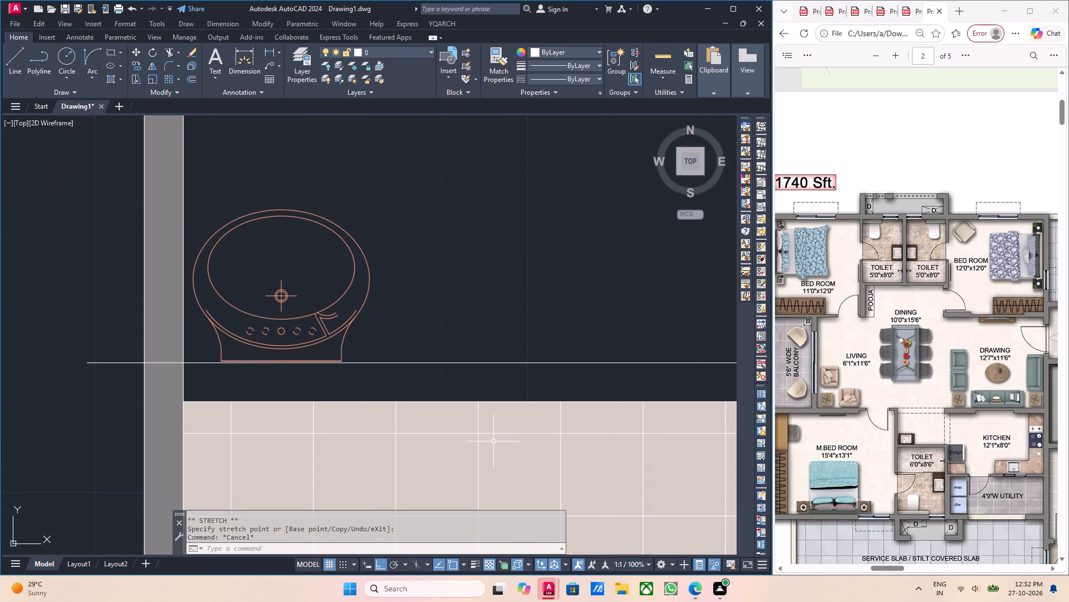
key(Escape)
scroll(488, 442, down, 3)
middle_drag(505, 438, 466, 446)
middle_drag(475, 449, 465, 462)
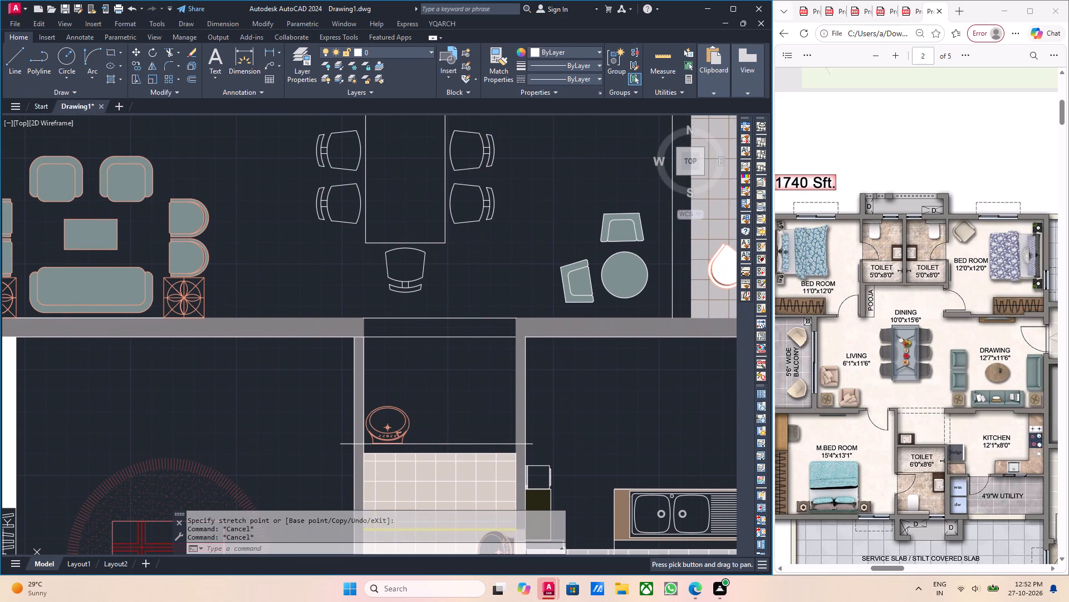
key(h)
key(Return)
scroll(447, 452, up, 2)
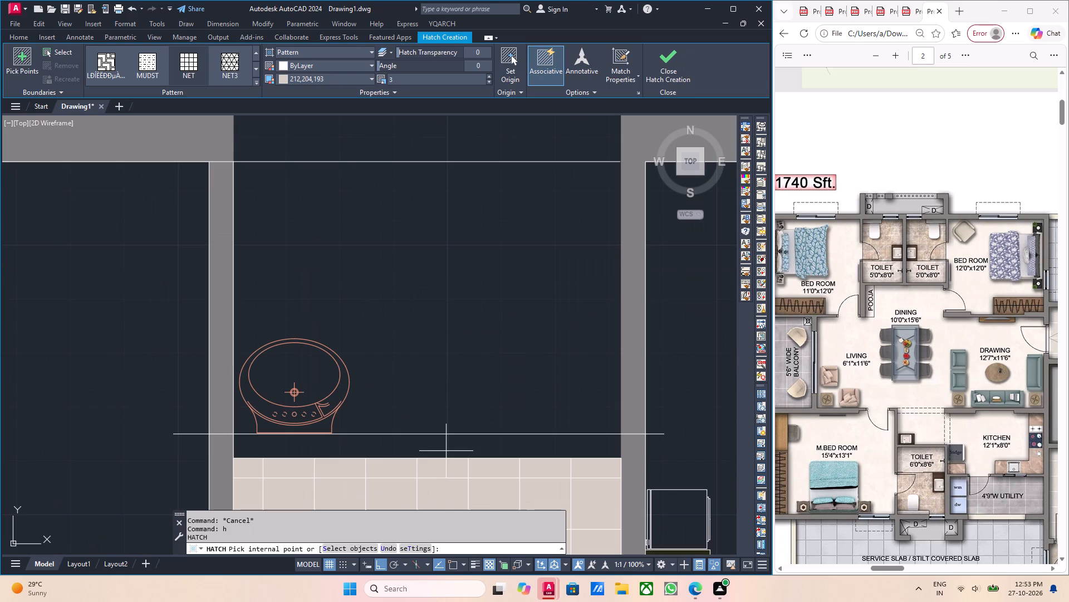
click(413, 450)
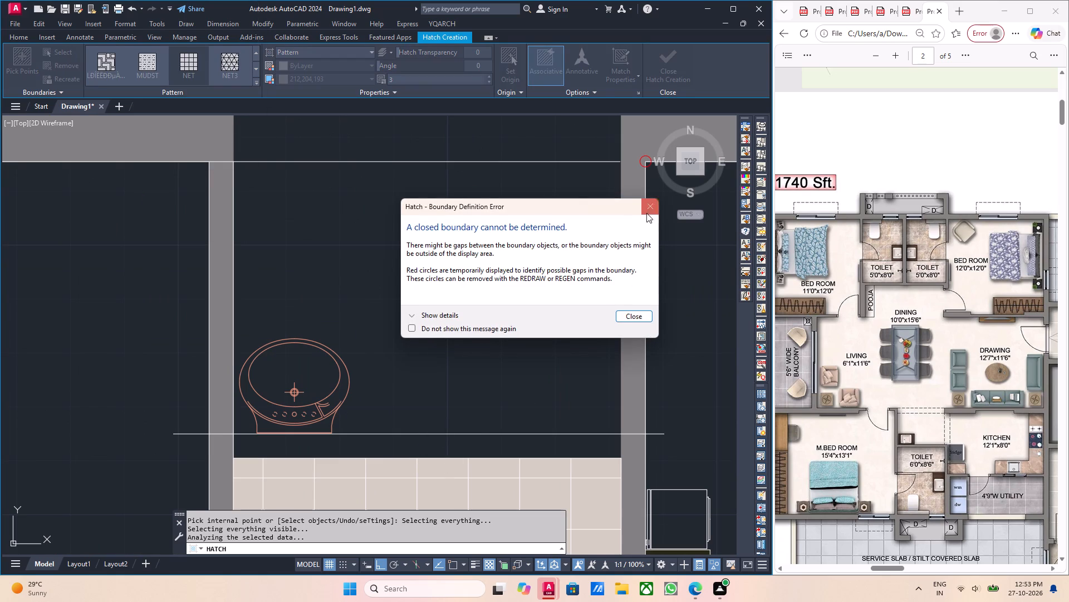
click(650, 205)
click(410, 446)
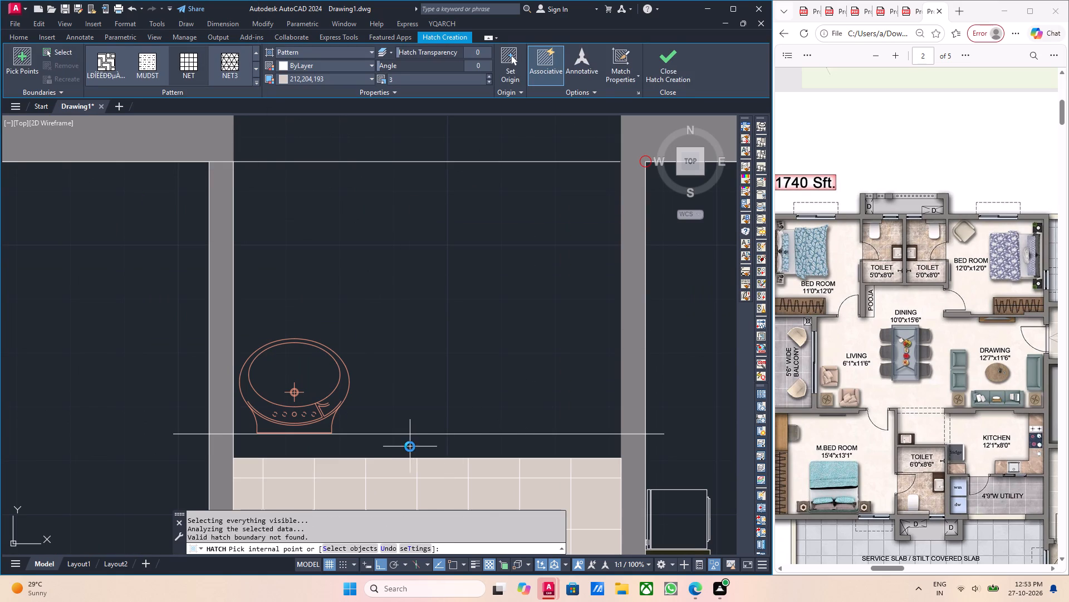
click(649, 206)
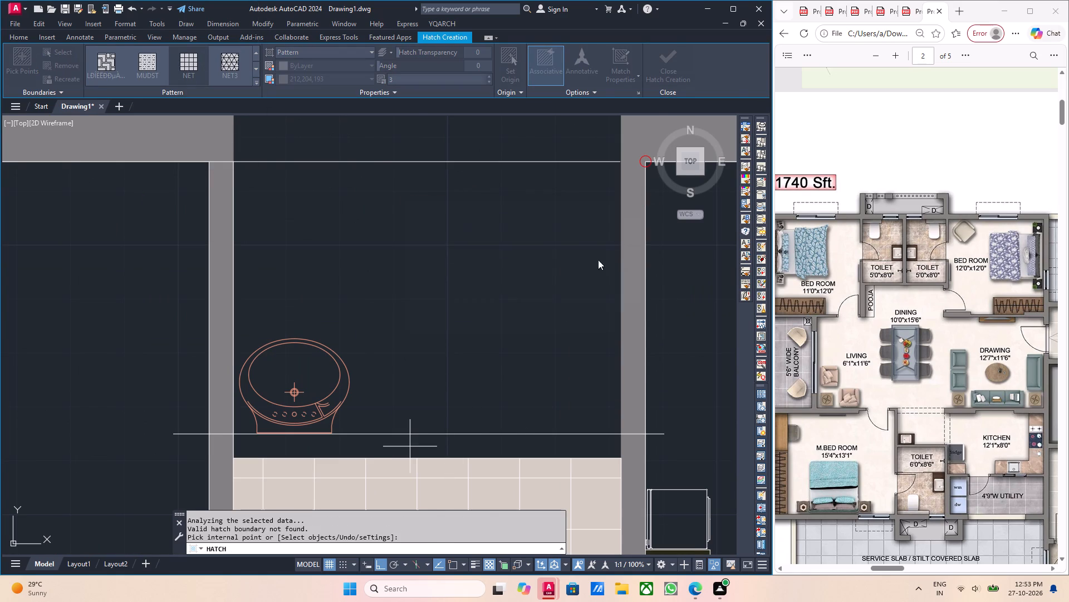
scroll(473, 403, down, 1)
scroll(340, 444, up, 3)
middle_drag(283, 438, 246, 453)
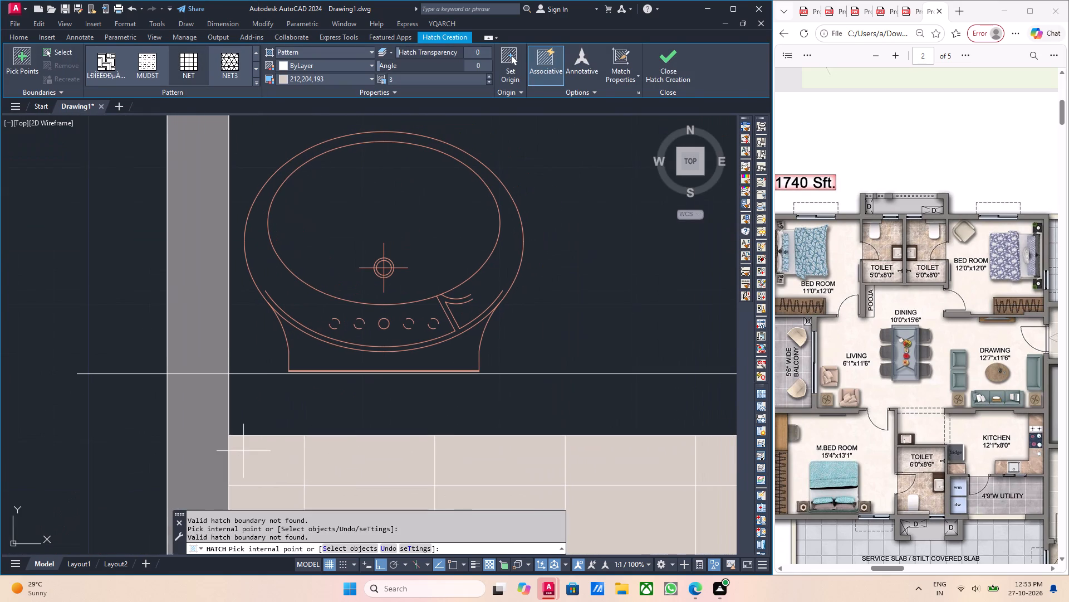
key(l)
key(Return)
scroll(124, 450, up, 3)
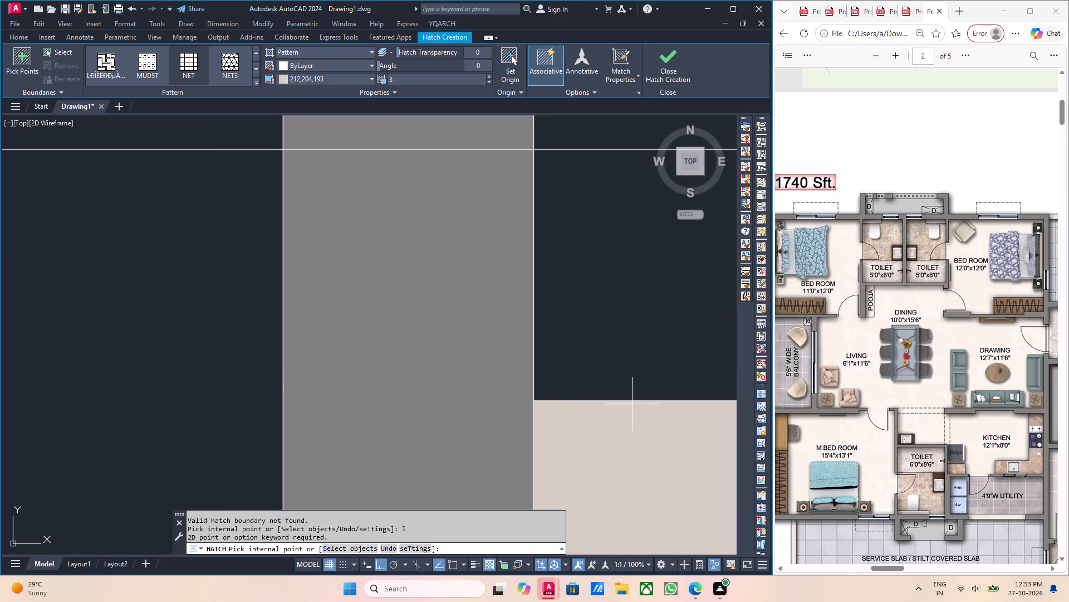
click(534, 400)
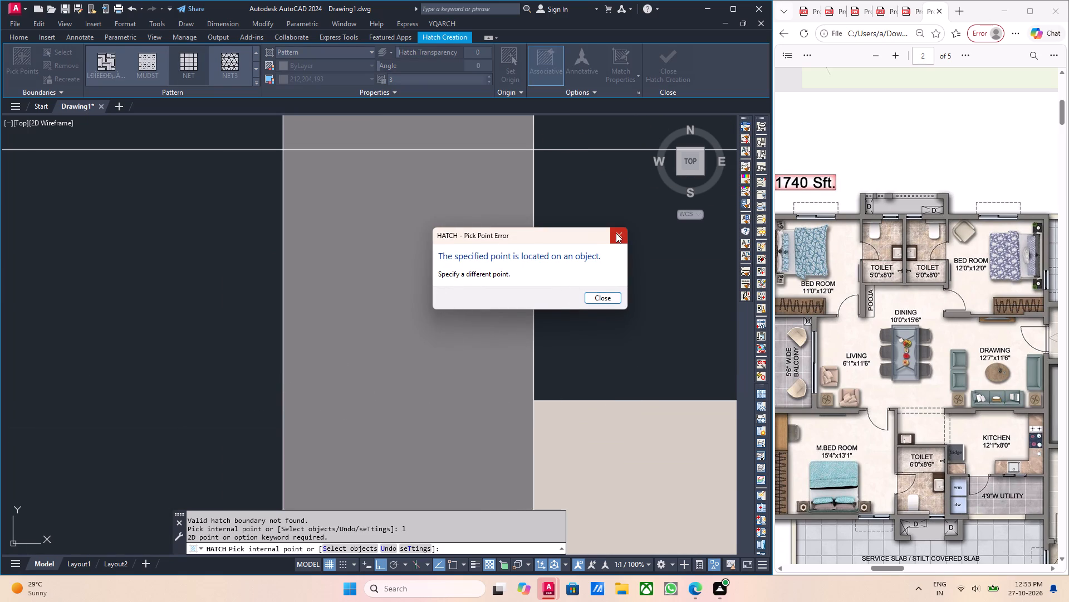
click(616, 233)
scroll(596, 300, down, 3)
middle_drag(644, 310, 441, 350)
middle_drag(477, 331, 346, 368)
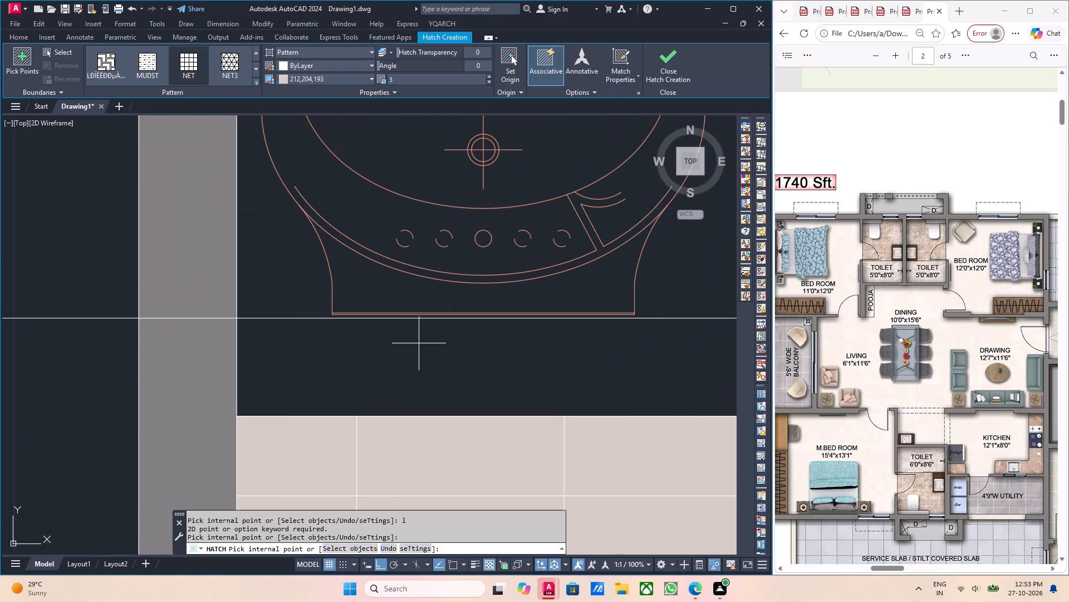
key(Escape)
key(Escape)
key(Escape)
Offset the washbasin's base line 4.5 inches toward the toilet, along the edge of its tiled floor.
drag(292, 328, 287, 318)
click(276, 301)
middle_drag(328, 356, 298, 362)
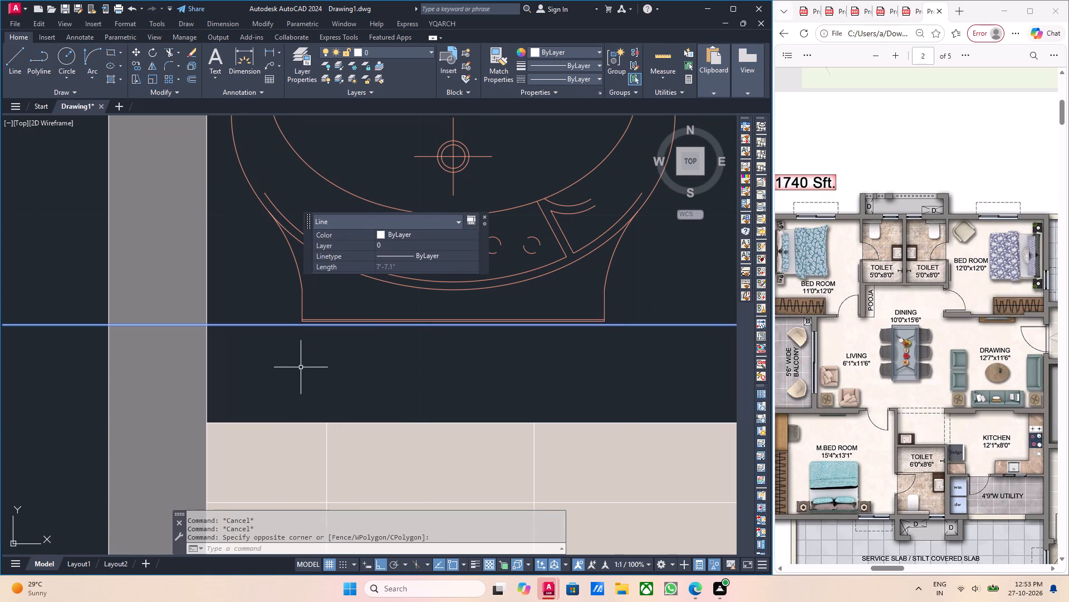
key(o)
key(Return)
click(207, 326)
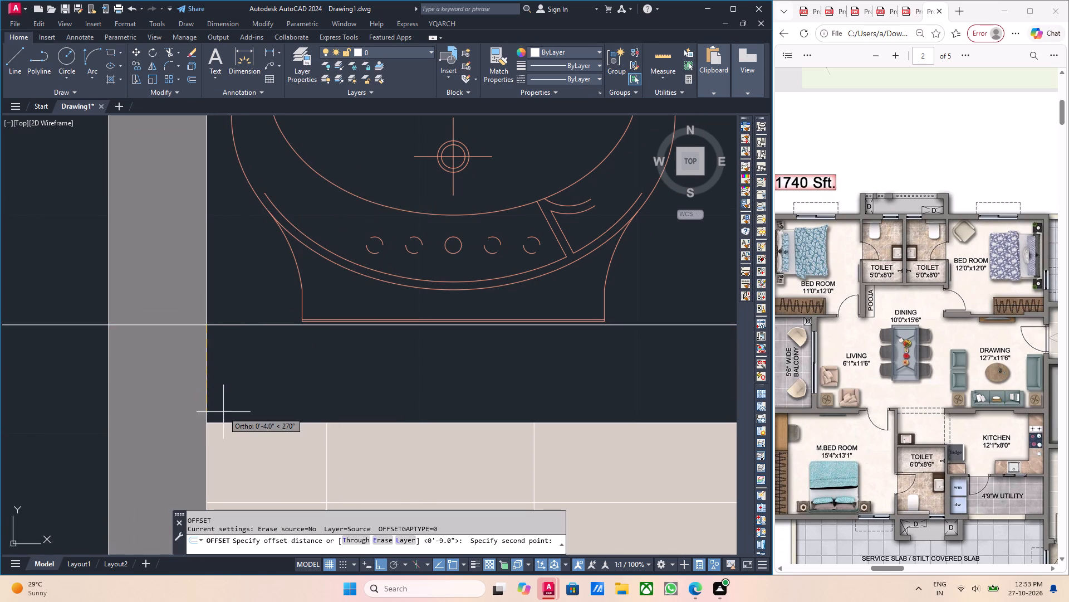
key(4)
key(period)
key(5)
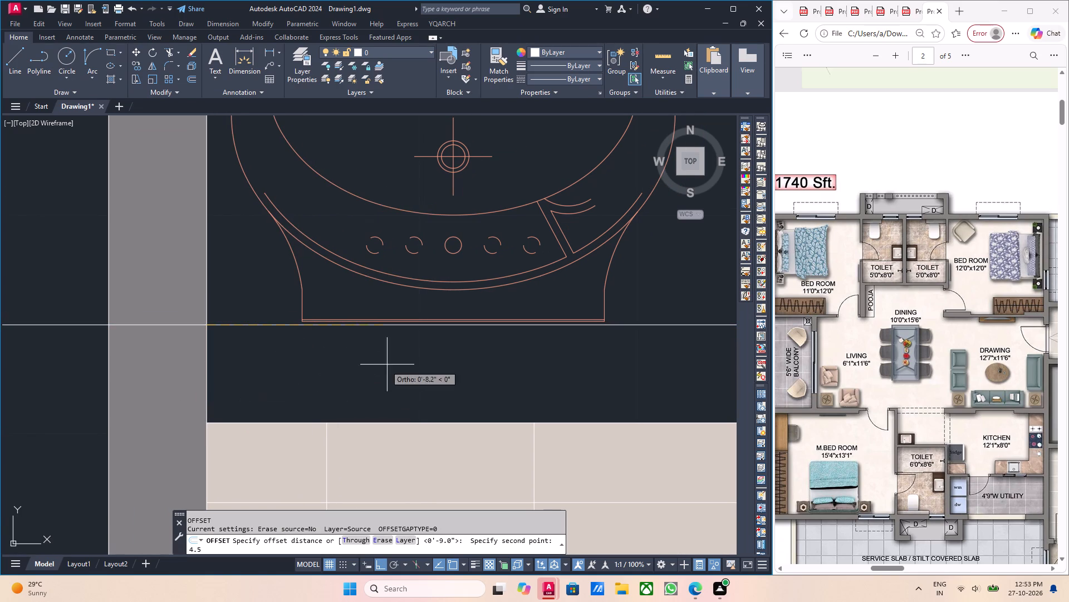
key(Return)
click(360, 377)
scroll(360, 377, down, 2)
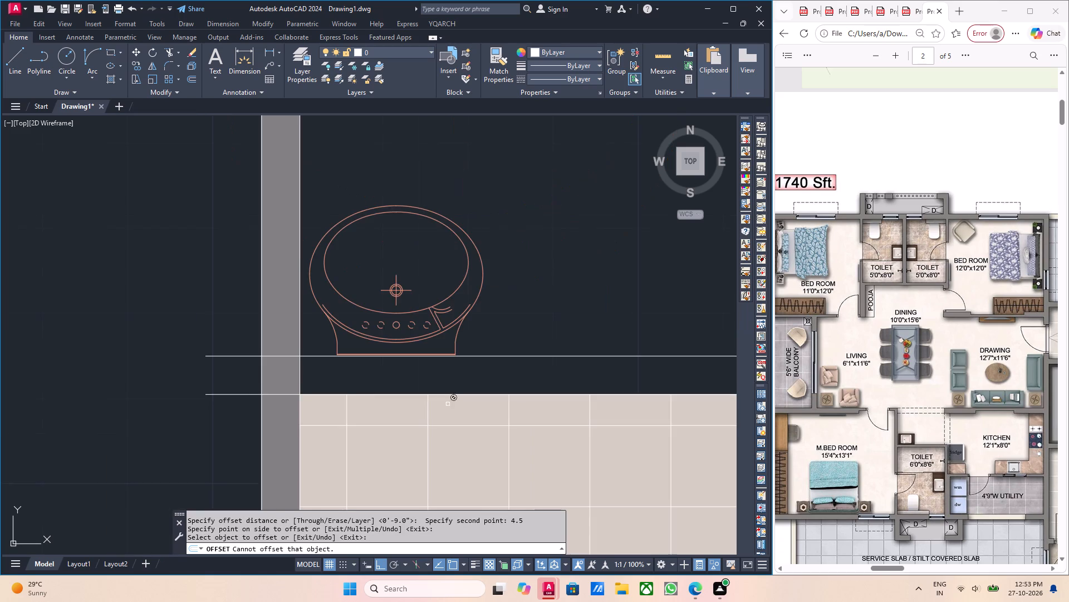
middle_drag(448, 404, 227, 408)
key(Escape)
Hatch the strip between the washbasin's base line and its offset copy along the toilet's tiled floor.
scroll(274, 405, down, 2)
middle_drag(333, 399, 322, 402)
middle_drag(330, 400, 320, 403)
key(h)
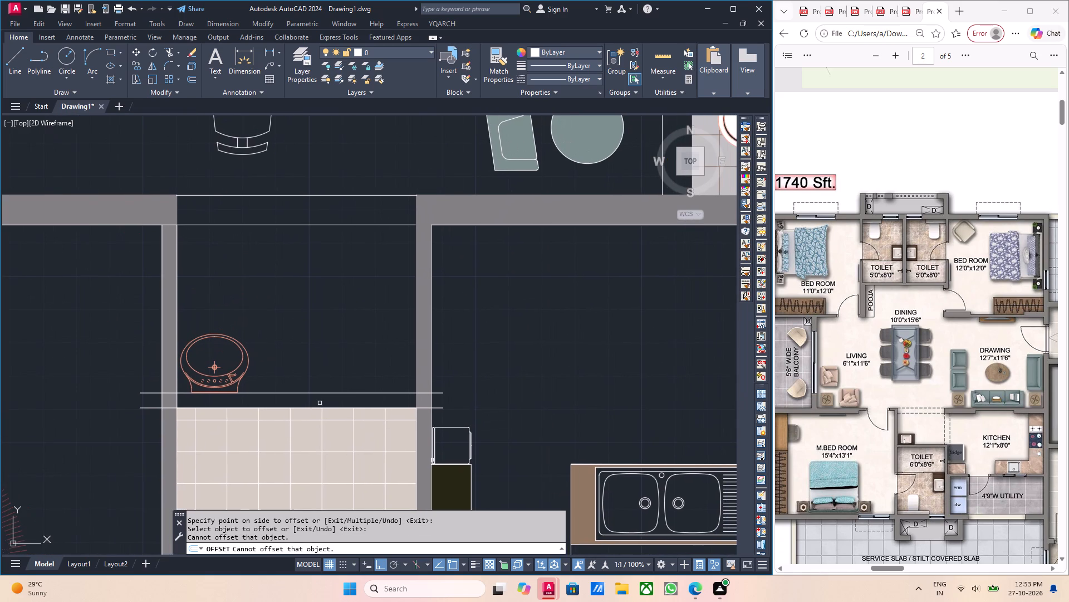
key(Return)
scroll(320, 403, up, 2)
scroll(318, 404, down, 3)
scroll(281, 394, up, 1)
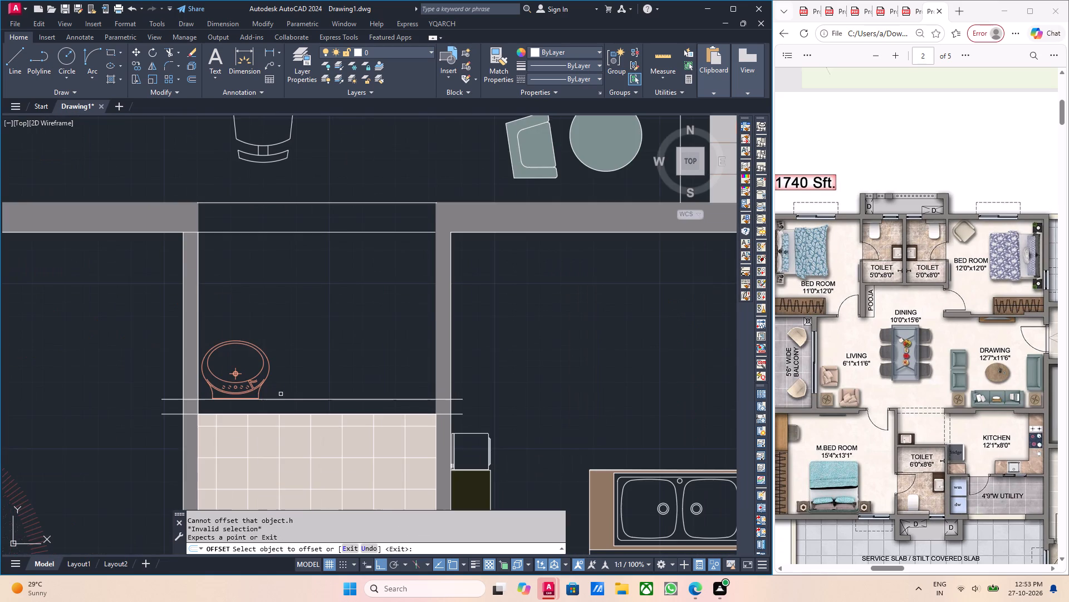
key(Escape)
key(Escape)
key(Escape)
key(h)
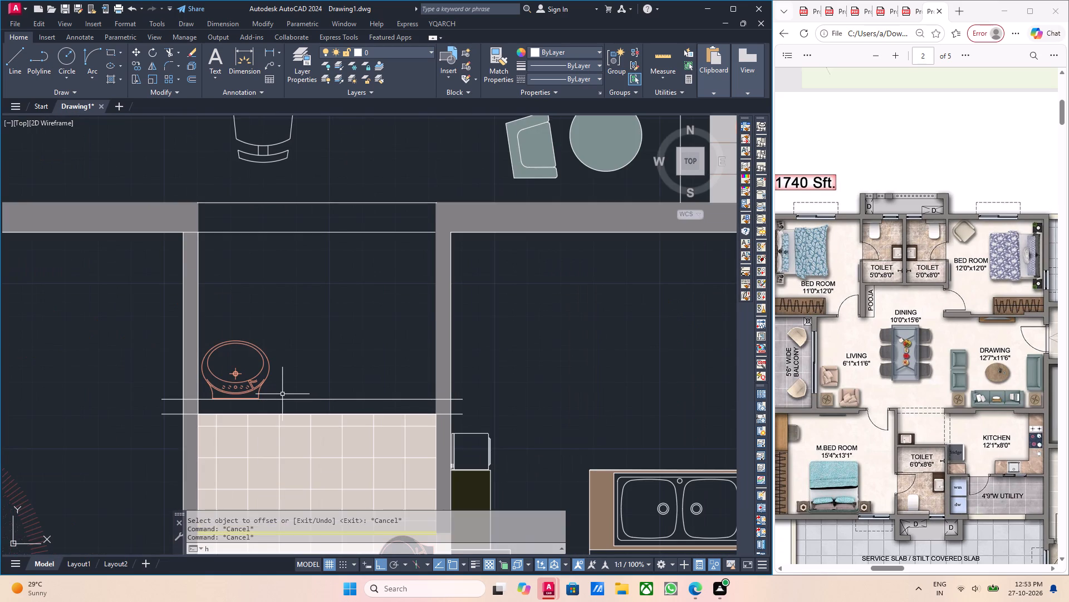
key(Return)
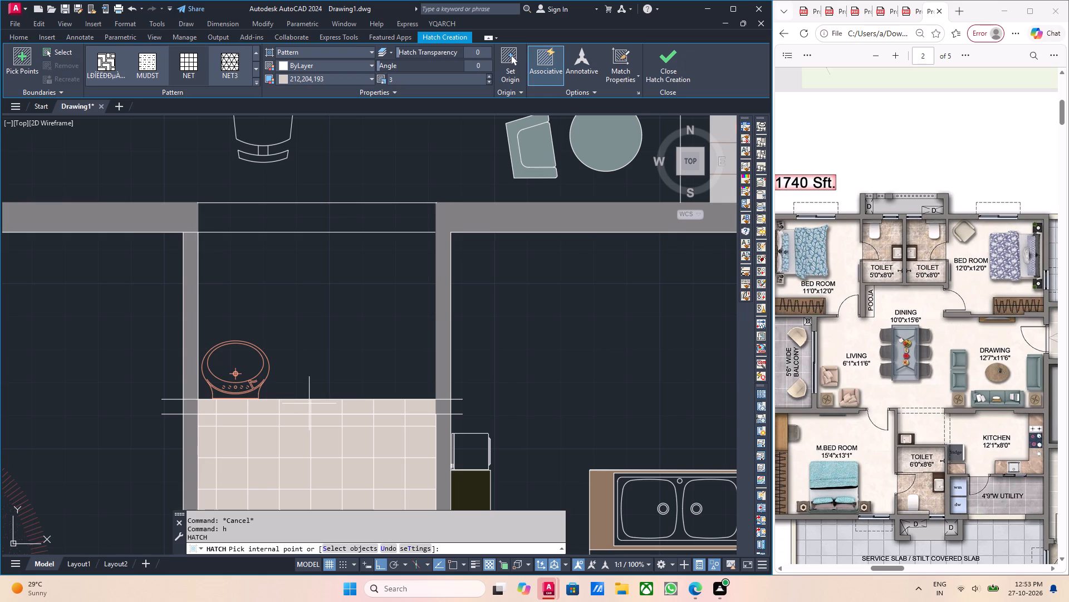
click(309, 404)
key(Escape)
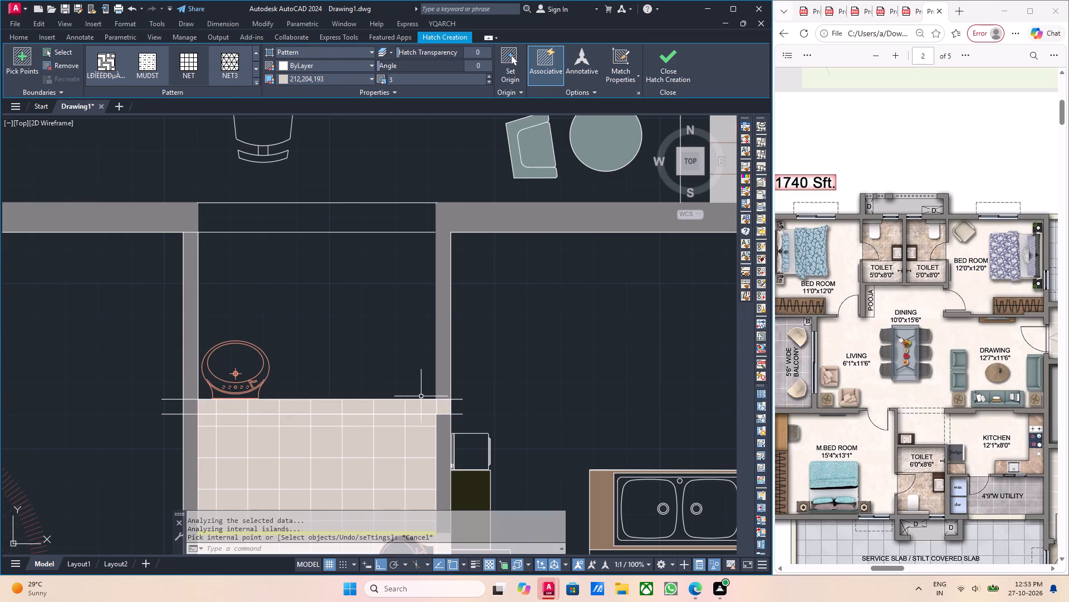
Change the strip's hatch to a solid fill in colour 147,149,152 with its background colour set to None.
scroll(381, 407, up, 2)
click(378, 408)
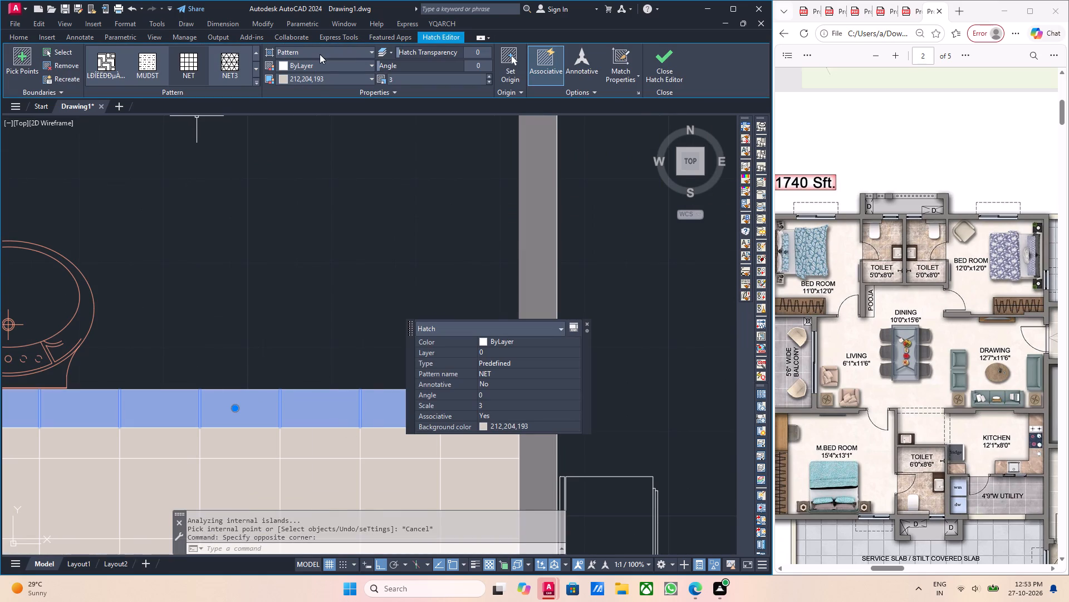
click(317, 81)
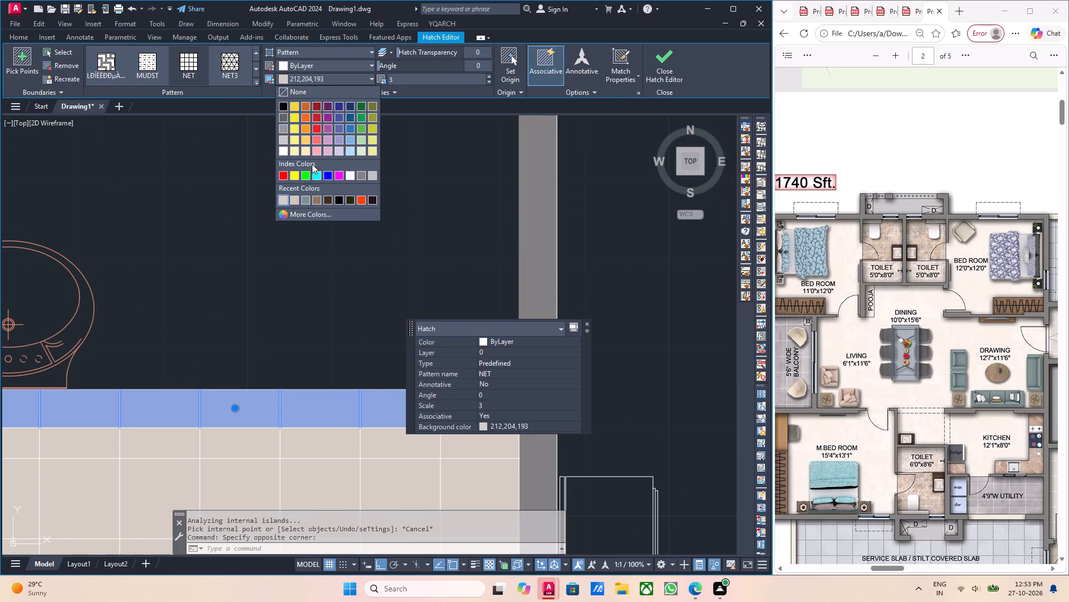
click(291, 92)
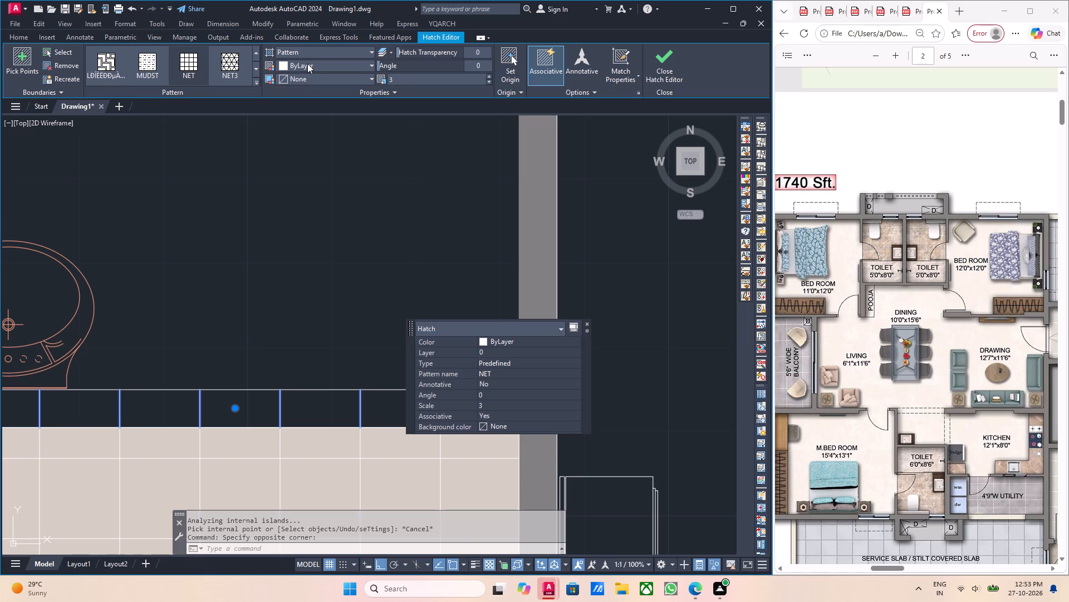
click(307, 64)
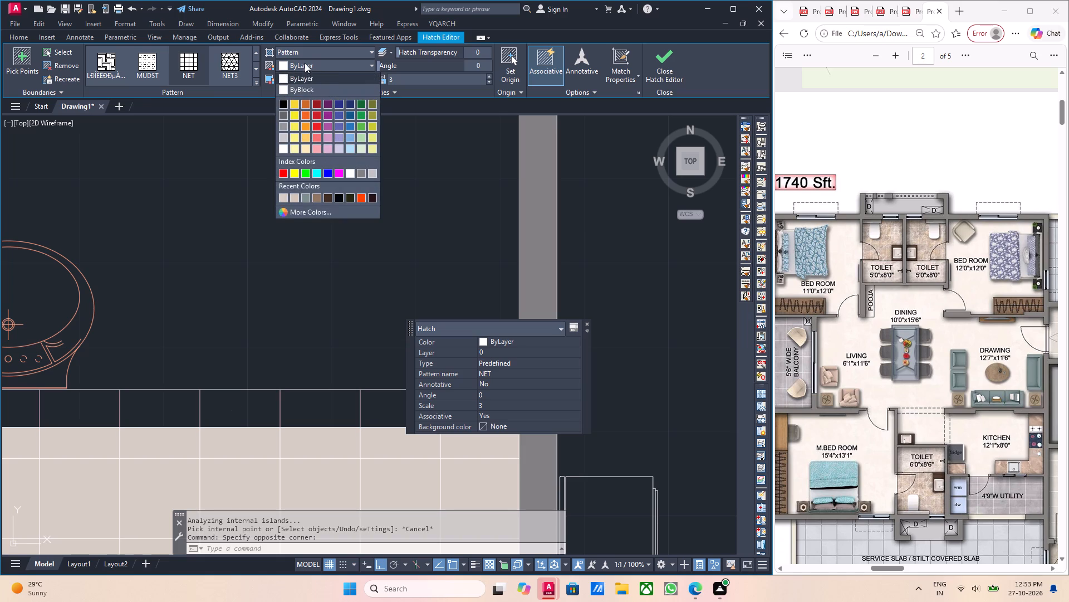
click(282, 122)
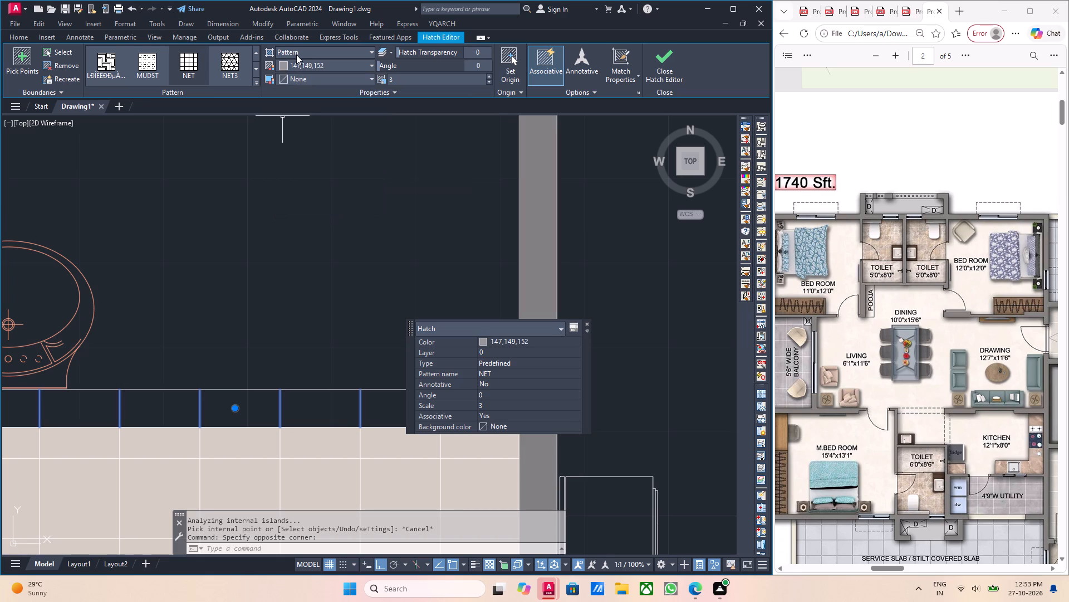
click(295, 52)
click(293, 61)
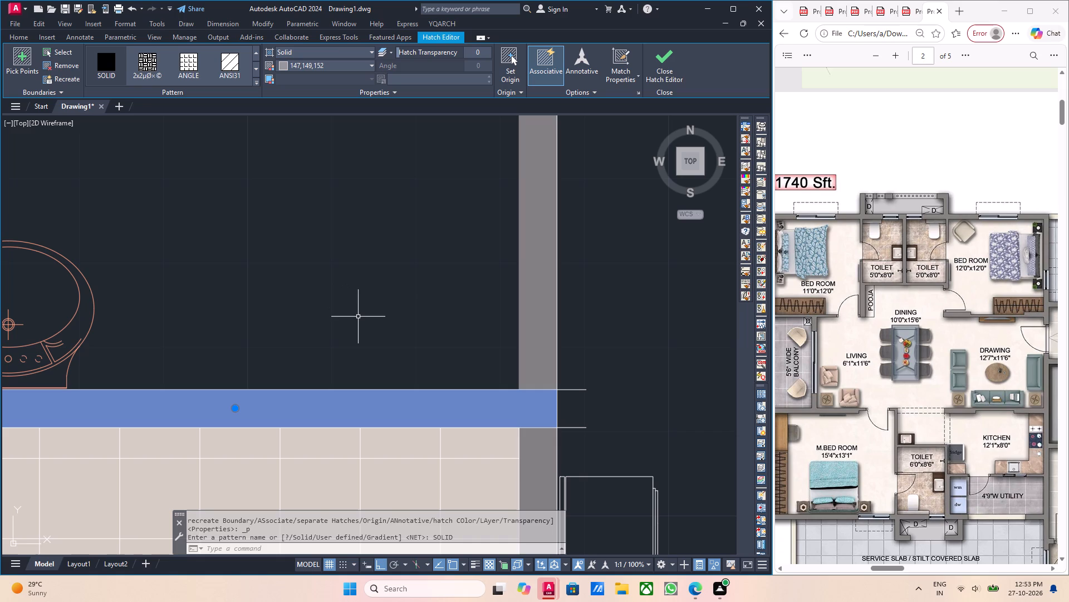
key(Escape)
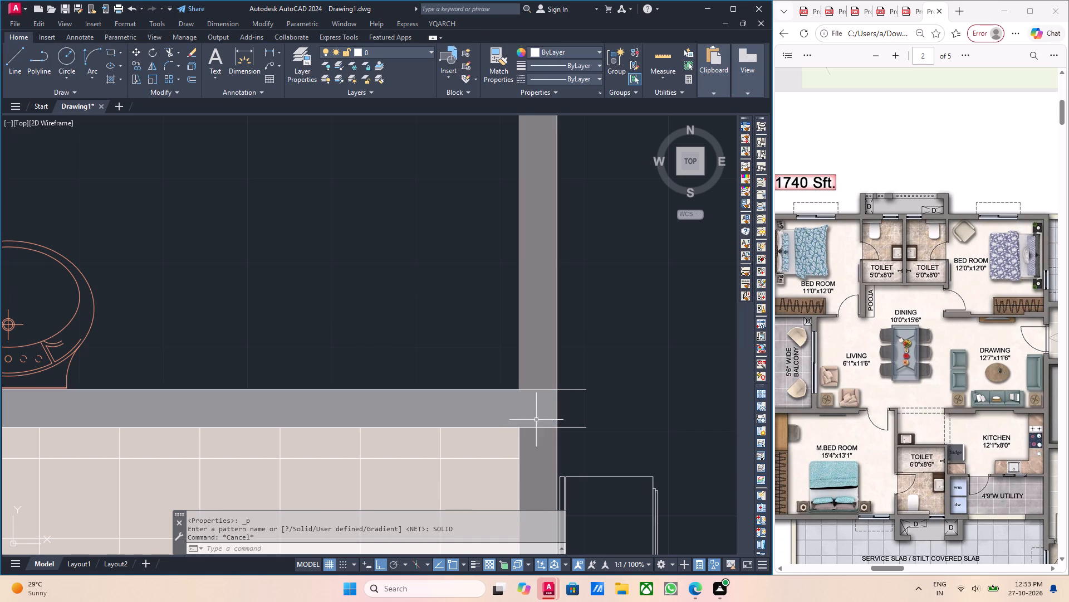
Trim the overhanging ends of the new partition's two lines beyond the outer faces of both side walls.
middle_drag(549, 415, 524, 400)
middle_drag(566, 401, 557, 410)
text(tr)
key(Return)
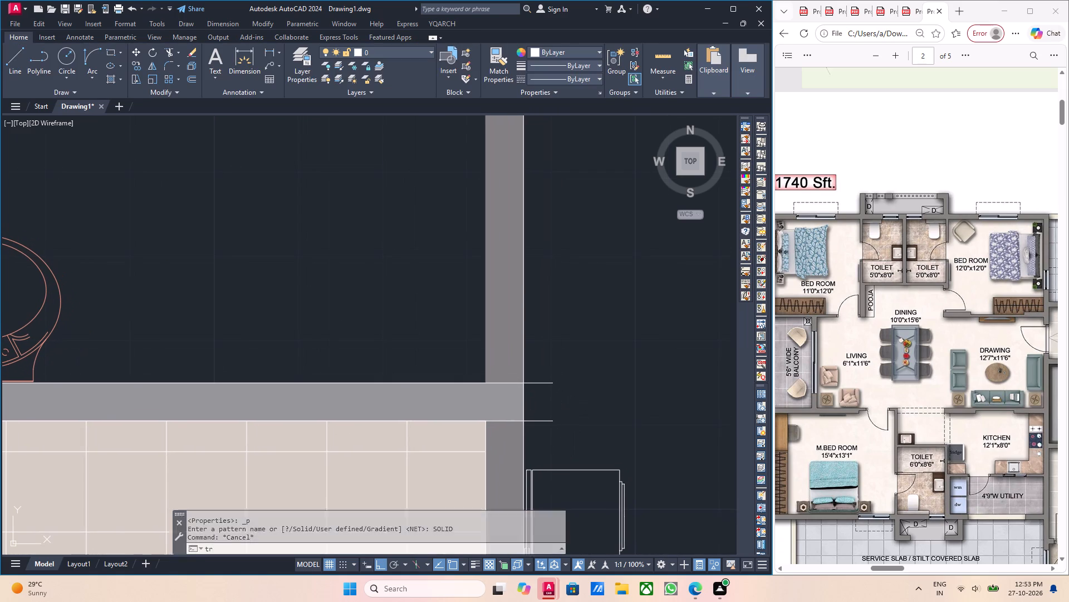
click(546, 428)
click(536, 375)
scroll(543, 399, down, 3)
middle_drag(453, 417, 480, 418)
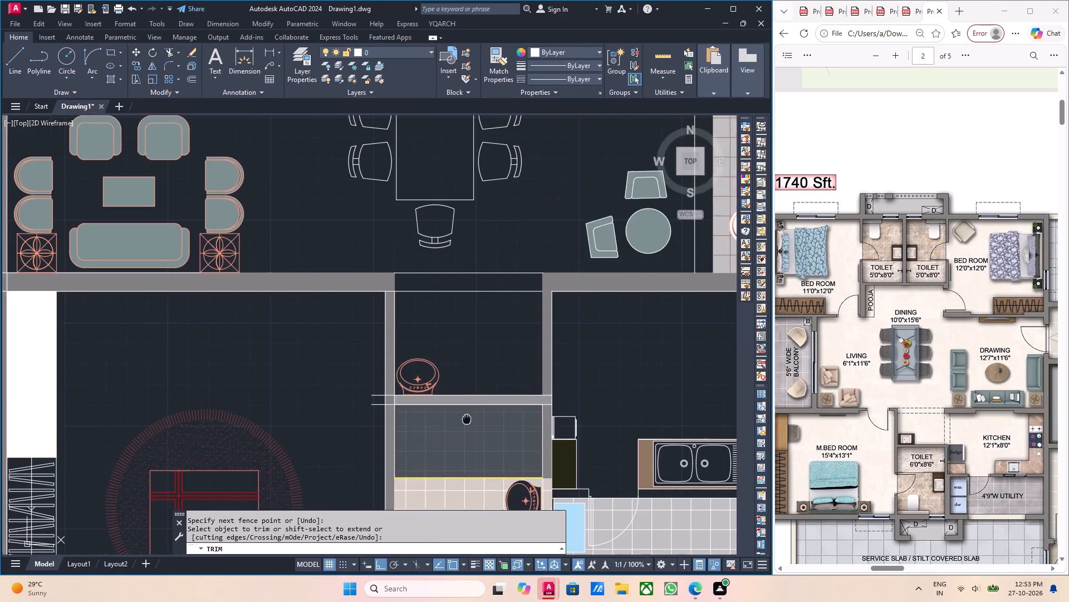
middle_drag(480, 418, 572, 419)
scroll(493, 403, up, 3)
drag(457, 434, 443, 415)
drag(454, 387, 427, 367)
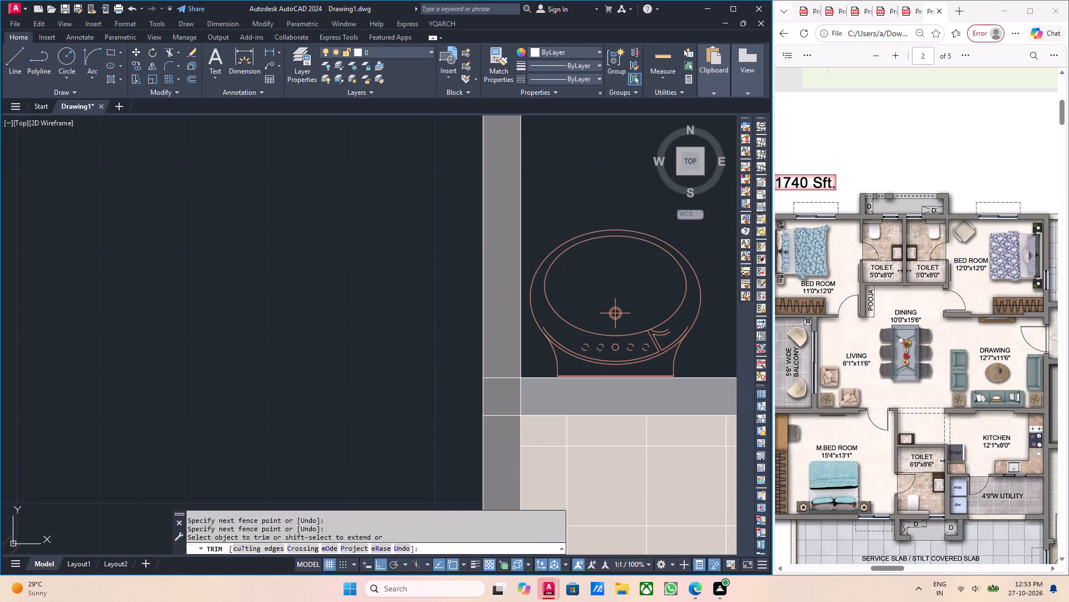
click(416, 359)
scroll(420, 359, down, 2)
key(Escape)
scroll(420, 359, down, 1)
middle_drag(448, 363, 409, 368)
key(Escape)
Delete the line running along the yellow strip across the floor of the toilet beside the kitchen.
scroll(405, 363, down, 1)
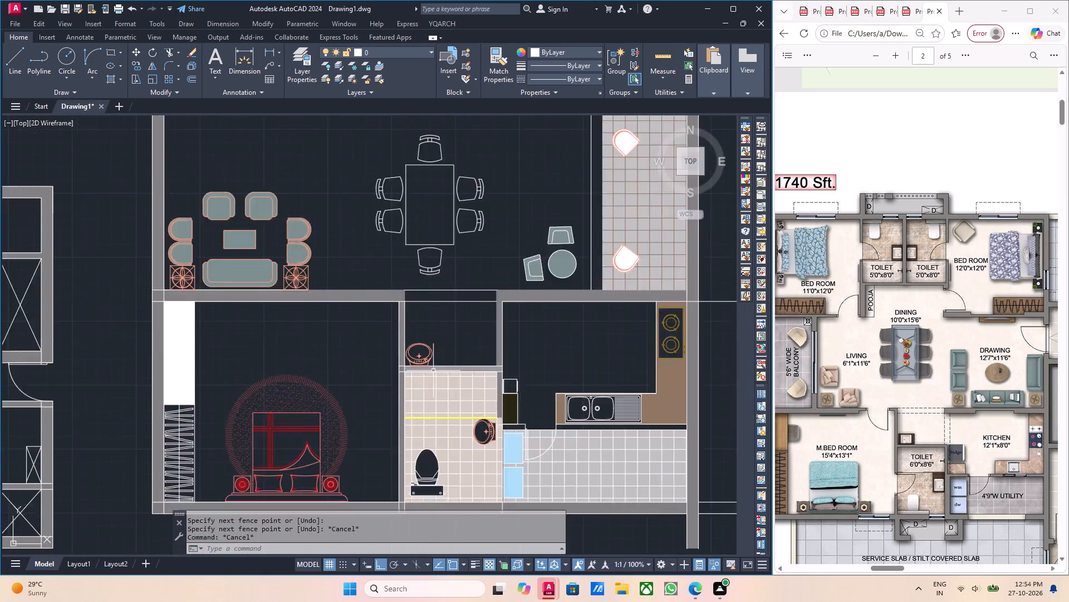
scroll(433, 371, down, 1)
scroll(480, 374, up, 1)
middle_drag(475, 374, 442, 386)
scroll(411, 385, down, 1)
middle_drag(451, 383, 445, 385)
middle_drag(414, 406, 400, 408)
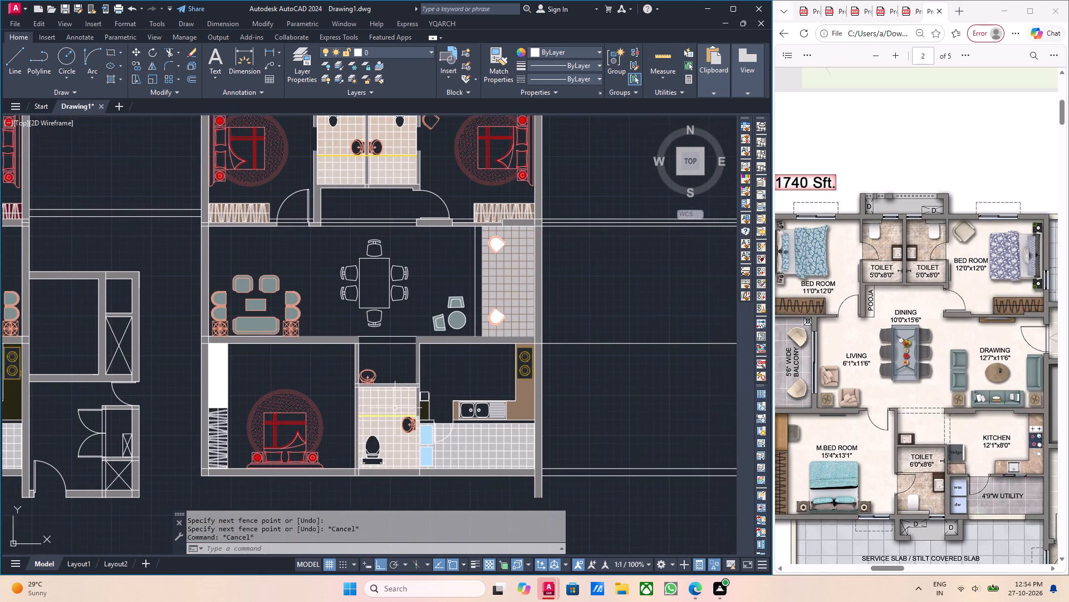
scroll(396, 415, up, 6)
middle_drag(584, 452, 377, 433)
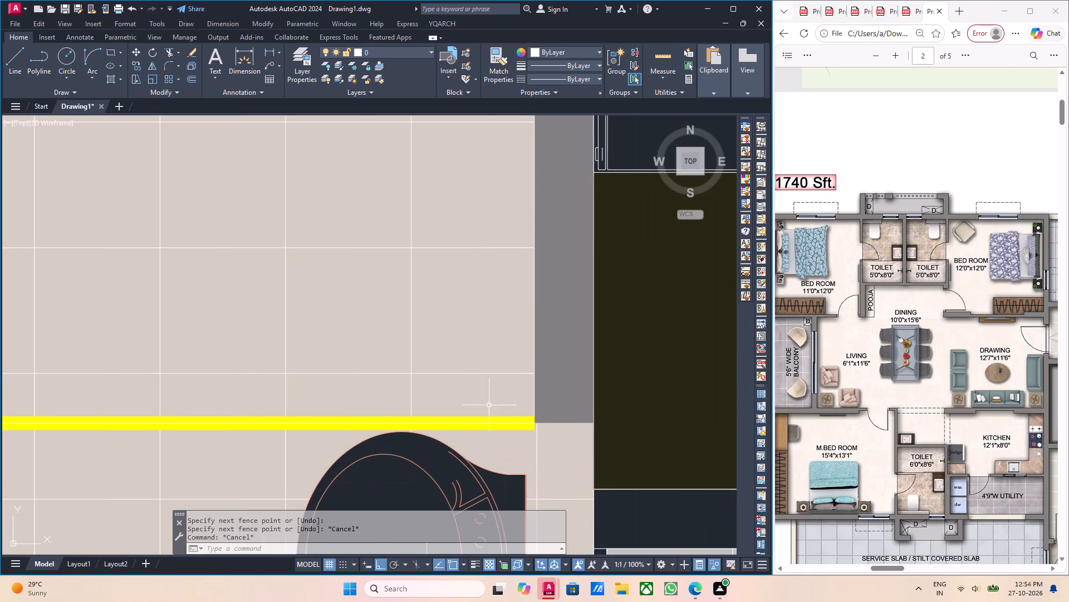
scroll(496, 406, up, 3)
click(543, 473)
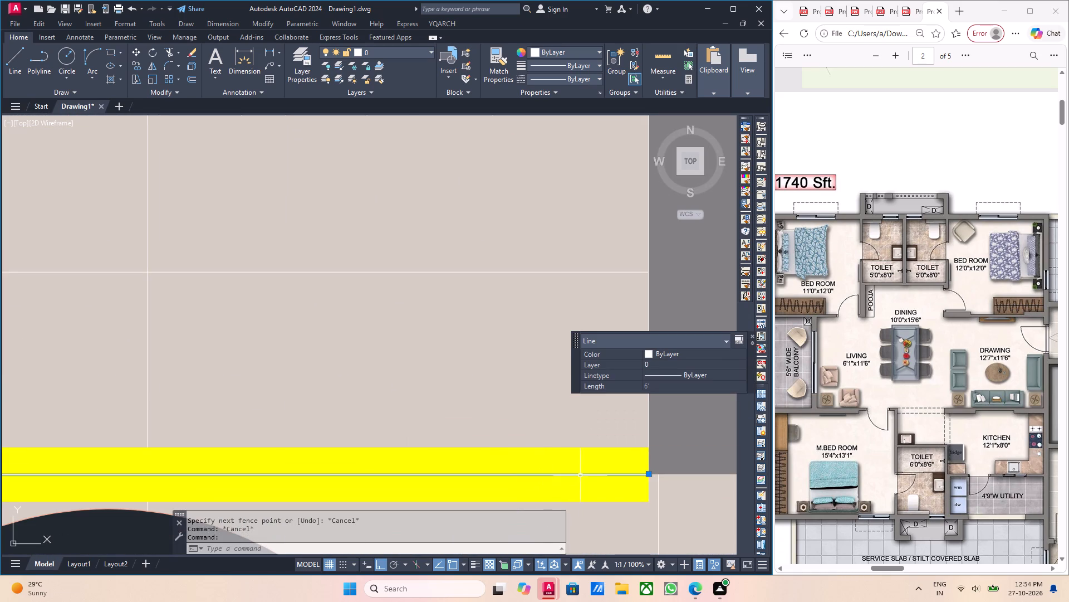
scroll(625, 475, down, 2)
middle_drag(645, 471, 586, 460)
key(Delete)
Trim the wall lines crossing the door opening between the north-west bedroom and the dining area.
scroll(583, 460, down, 3)
middle_drag(604, 453, 597, 454)
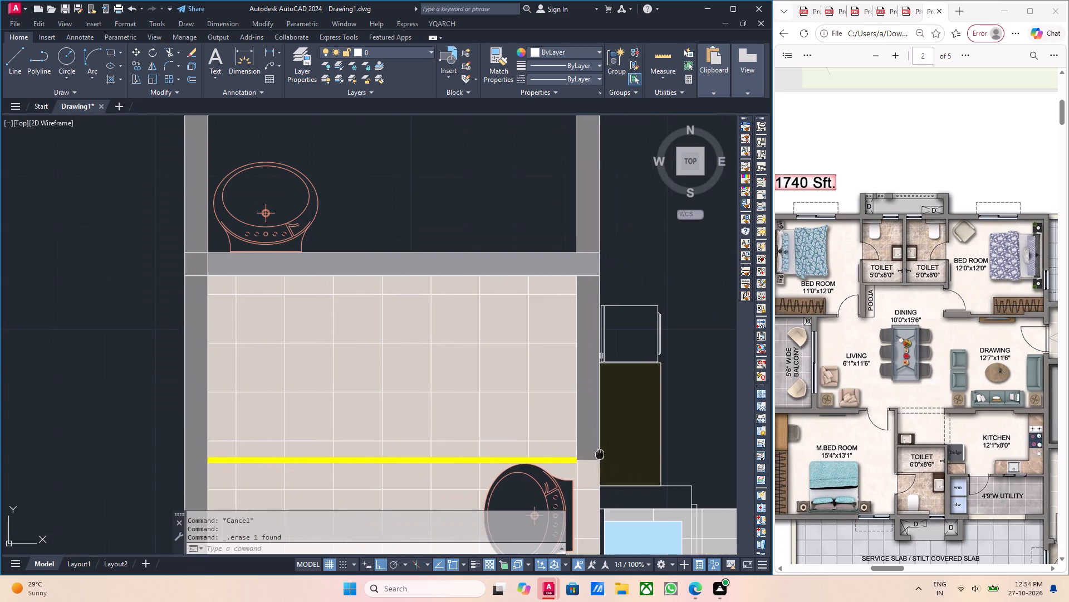
middle_drag(597, 454, 542, 441)
middle_drag(544, 399, 541, 406)
middle_drag(555, 406, 513, 335)
middle_drag(499, 370, 480, 322)
scroll(480, 323, up, 1)
scroll(483, 334, down, 1)
middle_click(483, 334)
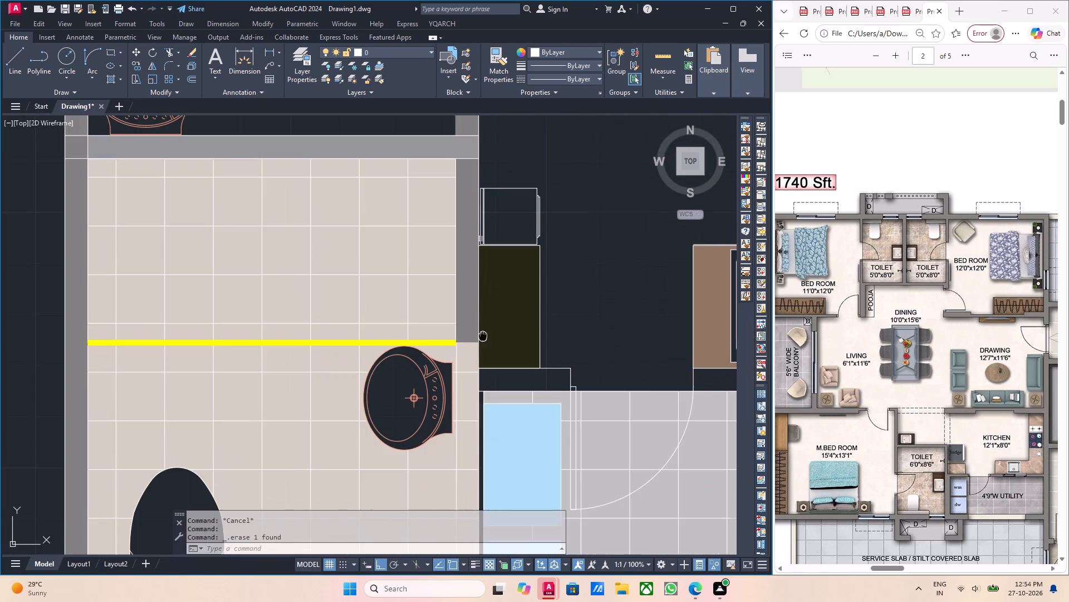
middle_drag(505, 331, 422, 310)
middle_drag(468, 306, 418, 314)
scroll(421, 322, down, 2)
middle_drag(409, 338, 404, 349)
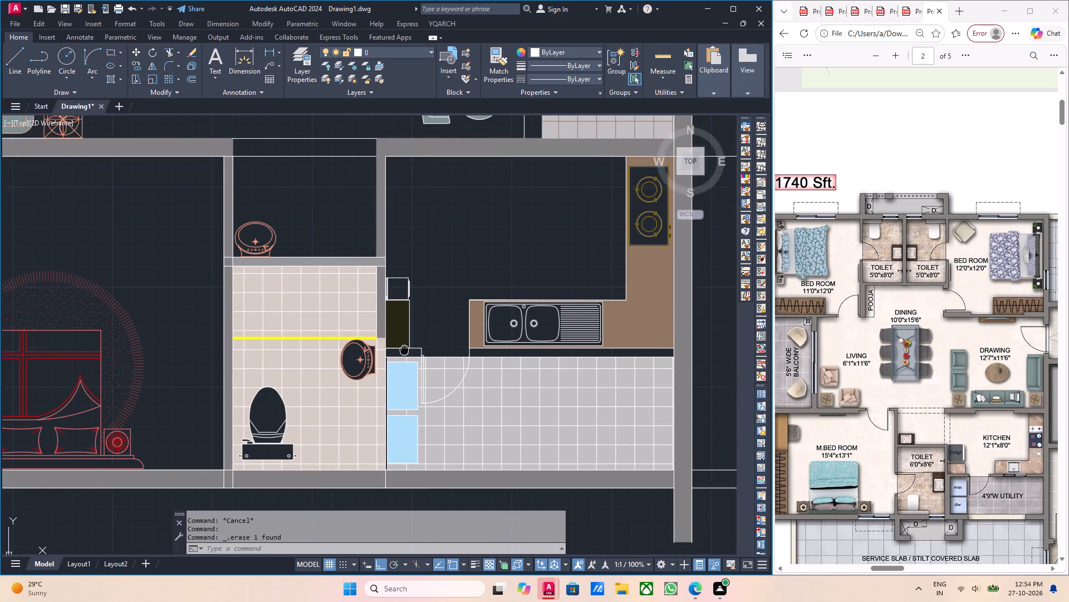
middle_drag(404, 349, 396, 379)
scroll(396, 348, down, 2)
middle_drag(403, 351, 425, 396)
middle_drag(421, 347, 433, 421)
middle_drag(432, 339, 430, 387)
middle_drag(420, 353, 421, 390)
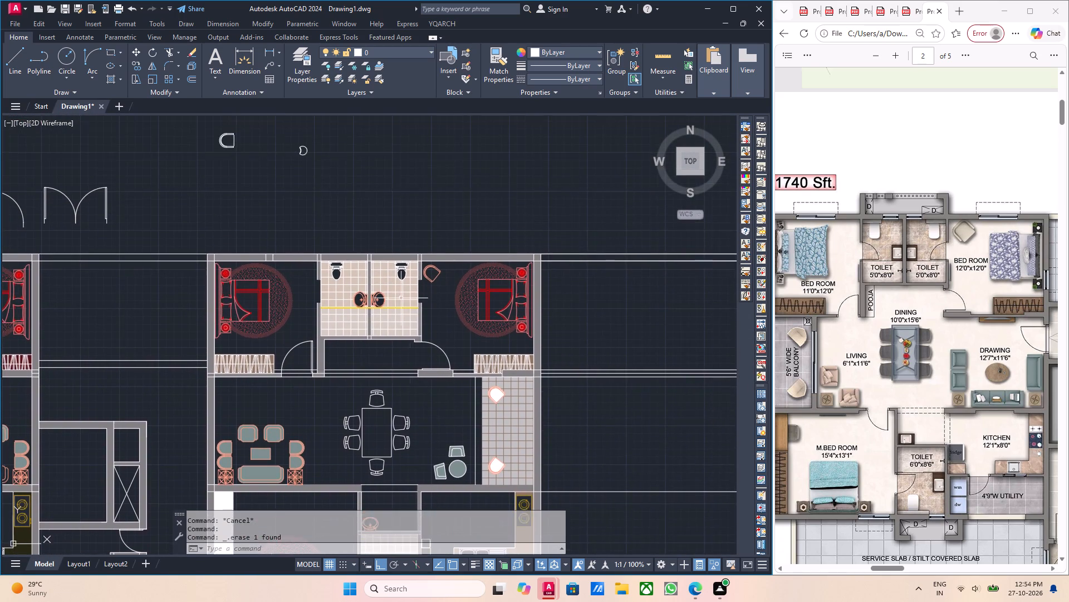
scroll(400, 298, up, 4)
scroll(396, 303, down, 4)
middle_drag(489, 336, 472, 295)
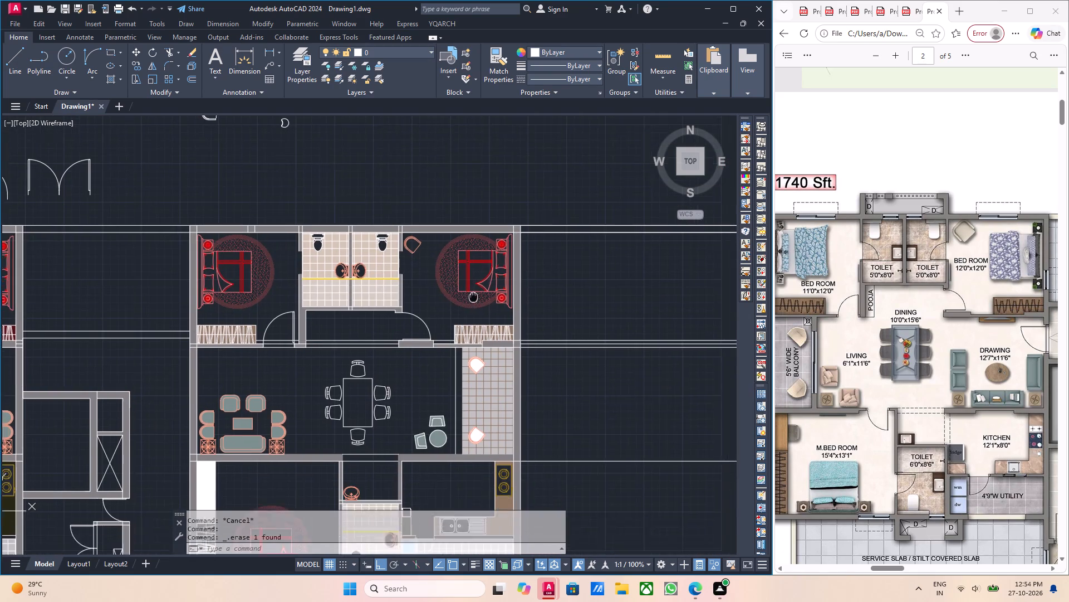
middle_drag(472, 295, 472, 287)
scroll(467, 315, down, 1)
middle_drag(361, 363, 407, 352)
scroll(400, 328, up, 1)
middle_drag(402, 328, 411, 376)
scroll(406, 321, up, 2)
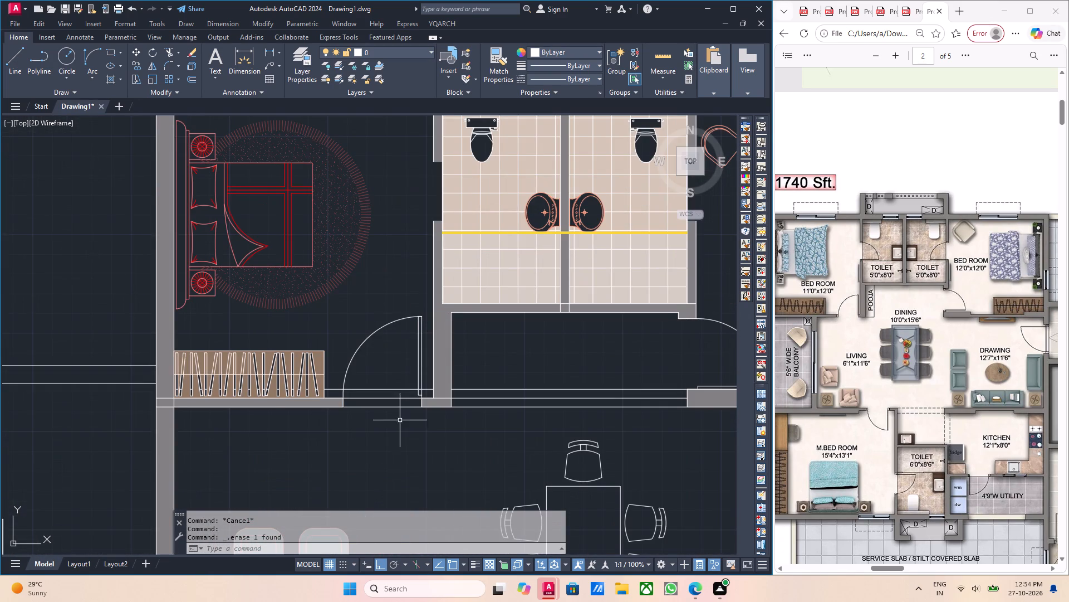
middle_drag(400, 420, 394, 417)
scroll(380, 384, up, 2)
scroll(380, 385, down, 5)
scroll(384, 391, up, 4)
middle_drag(384, 392, 388, 421)
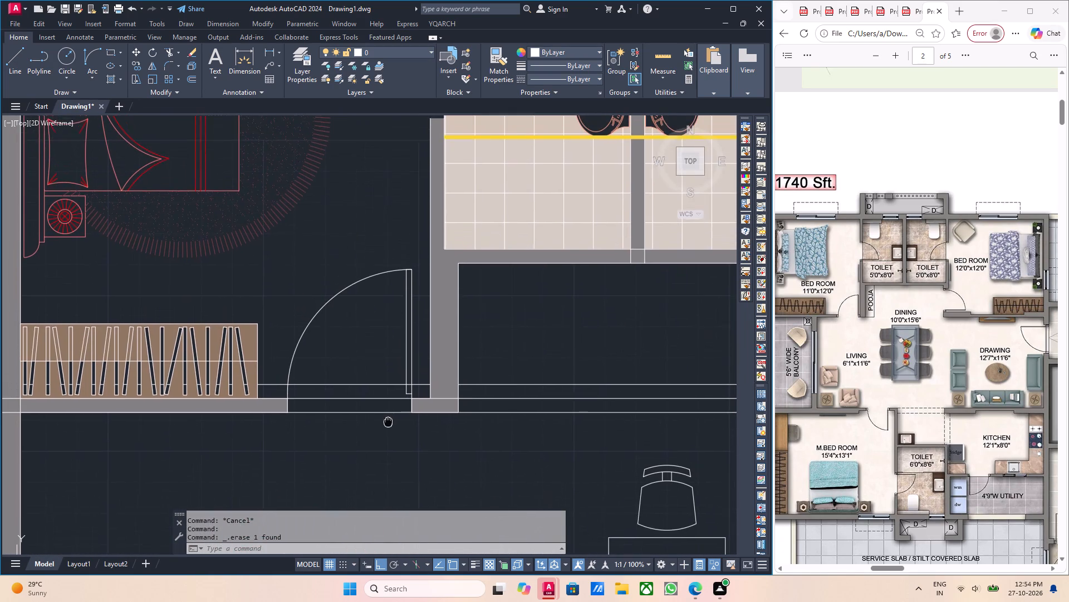
middle_drag(388, 421, 388, 421)
middle_drag(387, 409, 387, 431)
text(tr)
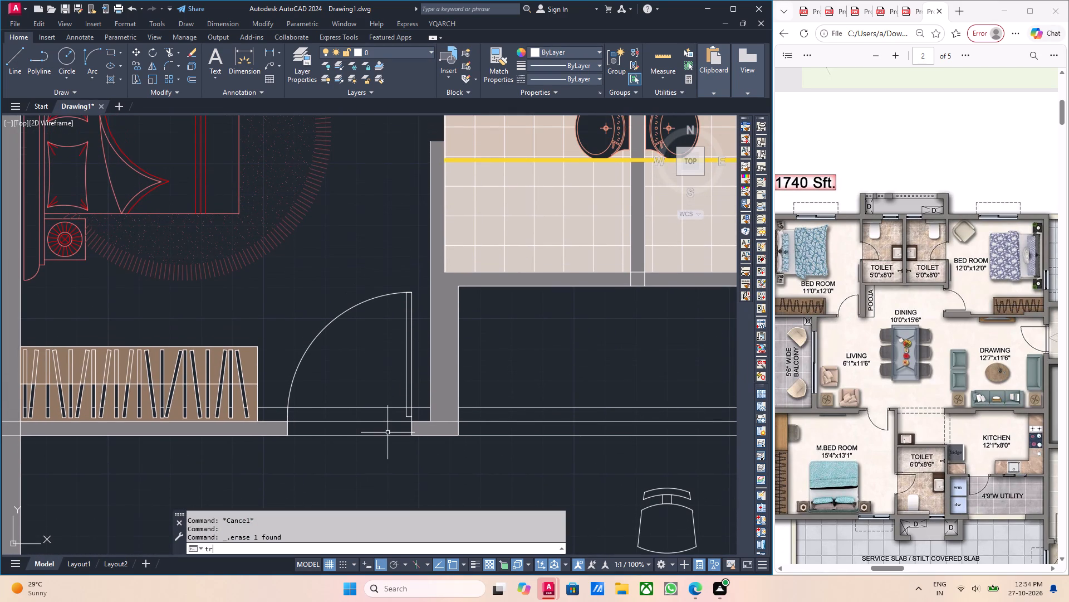
key(Return)
drag(361, 454, 356, 449)
click(342, 397)
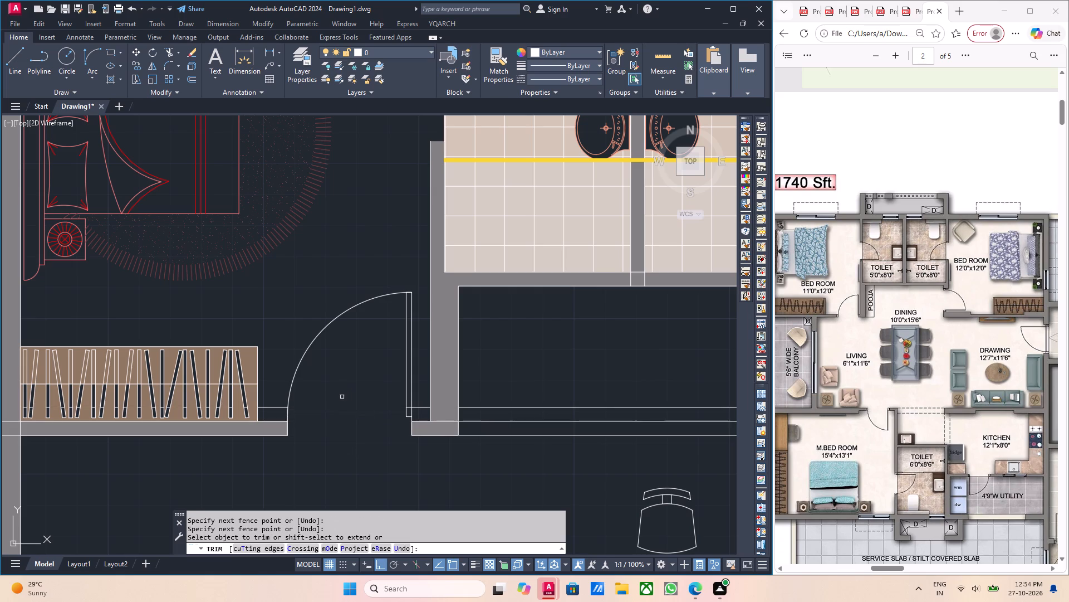
Trim the leftover line stub between the north-west bedroom's wardrobe end and the door opening.
scroll(322, 426, up, 2)
scroll(325, 425, down, 3)
scroll(316, 425, up, 1)
middle_drag(320, 429, 355, 437)
scroll(313, 422, up, 2)
drag(315, 417, 313, 412)
click(306, 394)
scroll(307, 394, down, 2)
middle_drag(325, 400, 384, 400)
scroll(277, 392, down, 2)
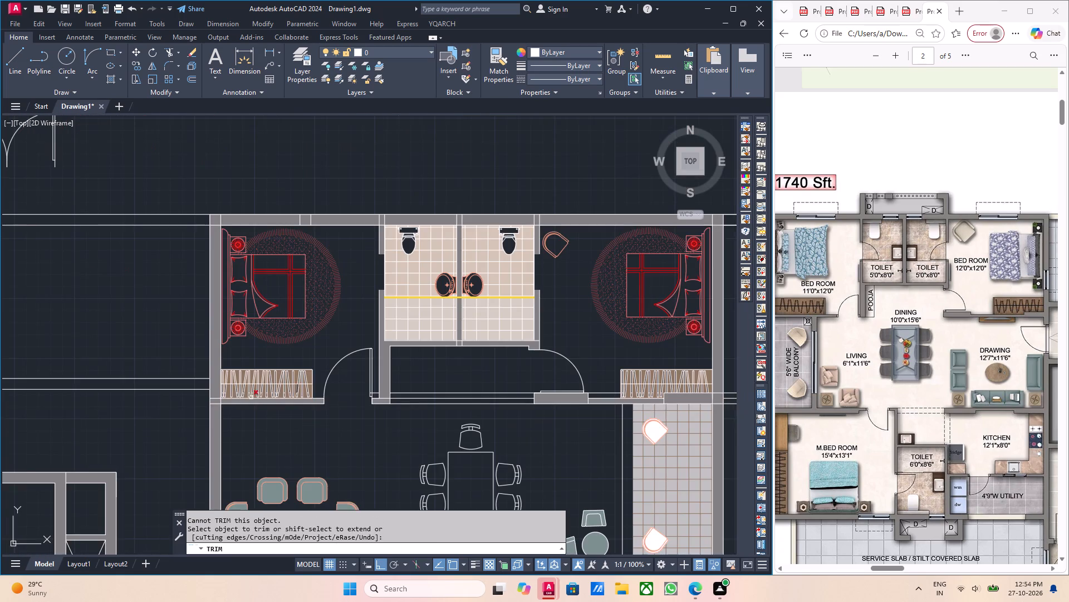
middle_drag(242, 402, 277, 404)
scroll(268, 401, up, 5)
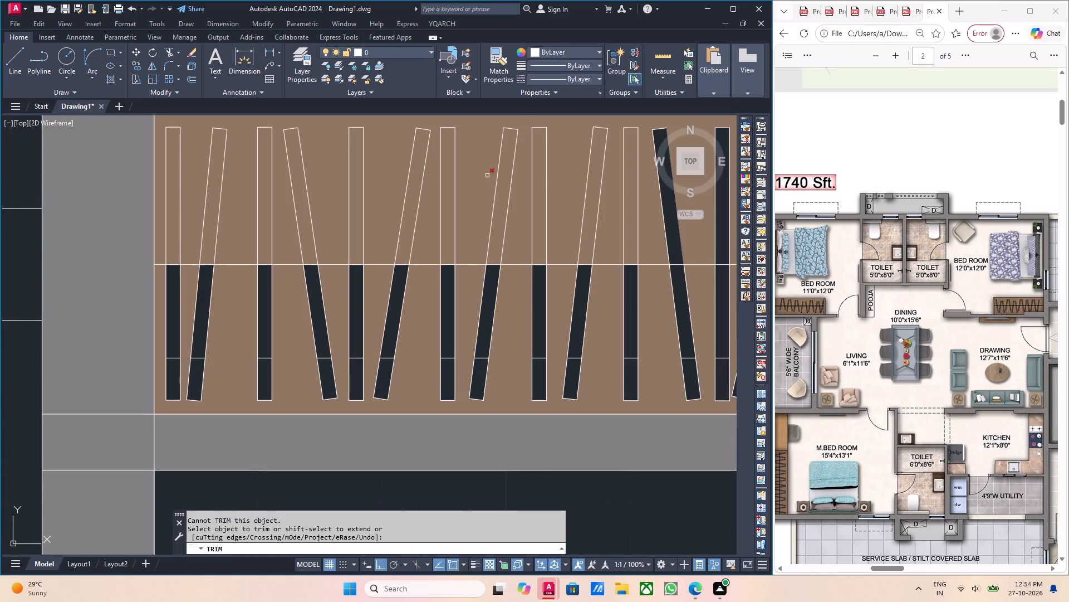
key(Escape)
Delete the leftover horizontal line crossing the lower part of the north-west bedroom's wardrobe.
middle_drag(504, 401, 391, 399)
scroll(363, 364, up, 2)
click(369, 351)
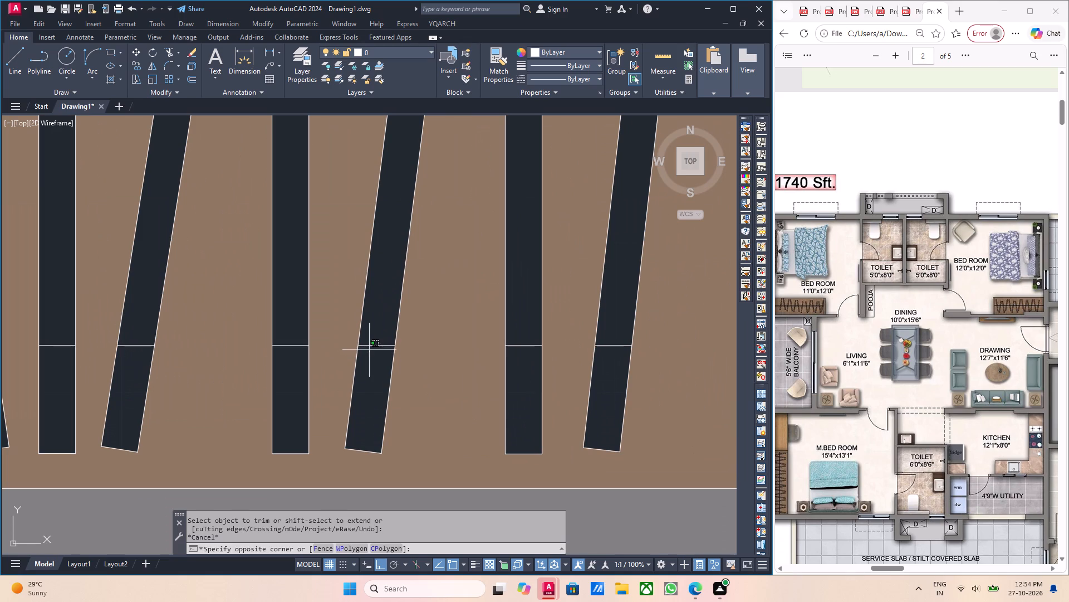
click(369, 341)
scroll(403, 370, down, 3)
middle_drag(472, 393, 372, 413)
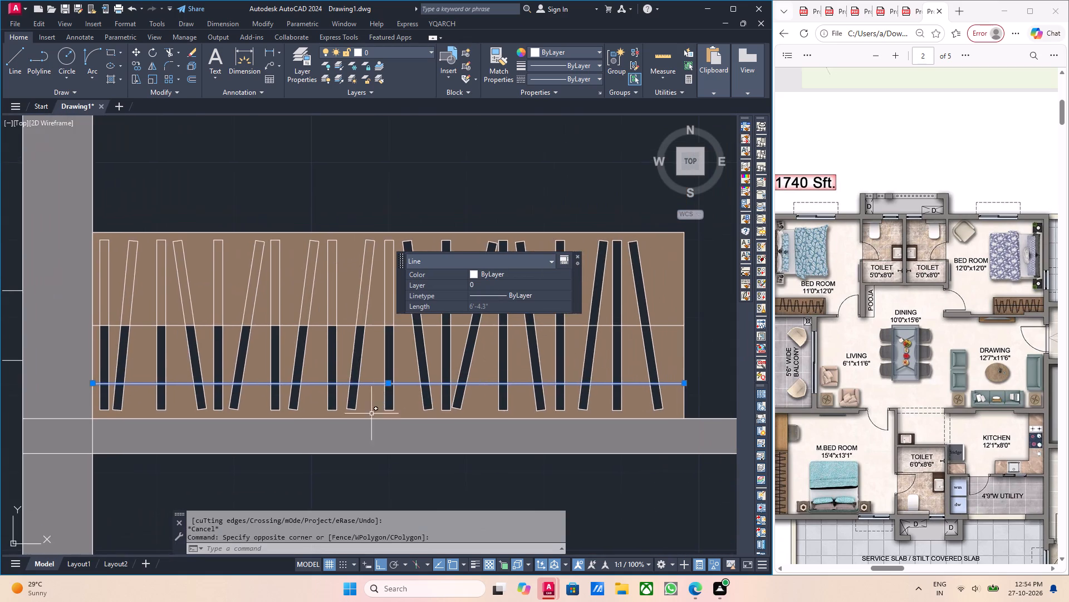
middle_drag(476, 424, 421, 434)
key(Delete)
Examine the leftover construction lines along the passage south of the two toilets and toward the north-east bedroom's door.
scroll(464, 449, down, 3)
middle_drag(634, 445, 557, 445)
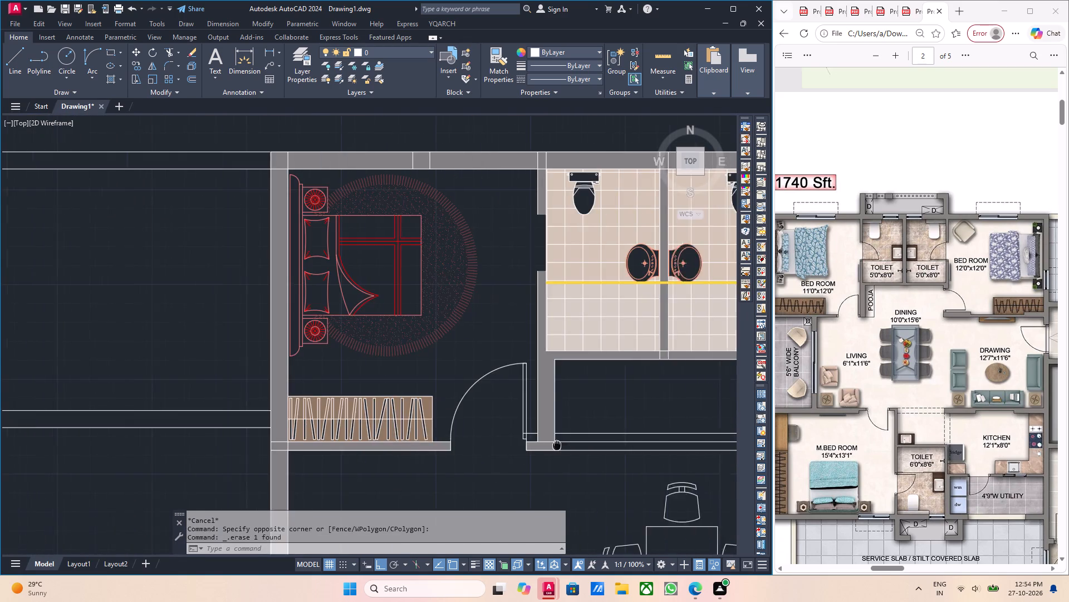
middle_drag(557, 445, 542, 445)
scroll(542, 445, down, 1)
scroll(613, 444, up, 1)
middle_drag(604, 445, 433, 445)
middle_drag(504, 463, 333, 436)
middle_drag(426, 424, 423, 446)
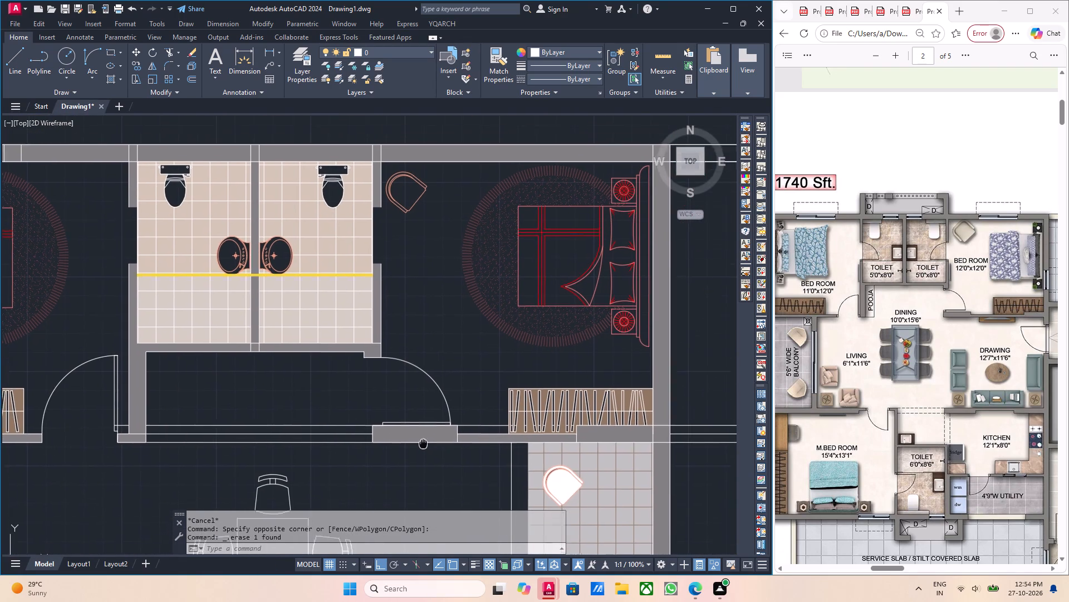
middle_drag(423, 446, 423, 454)
middle_click(281, 455)
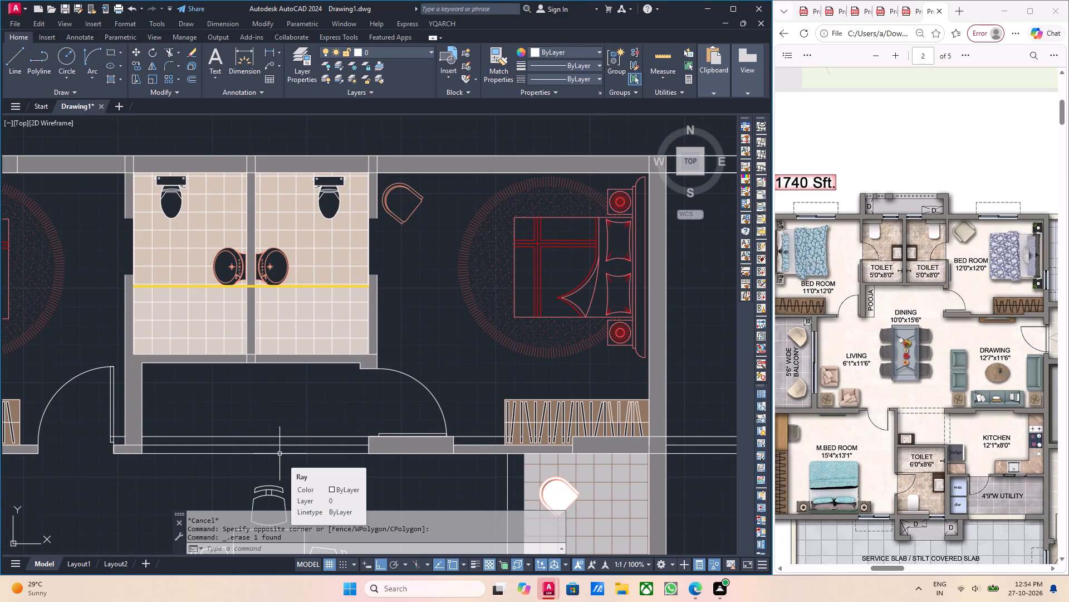
Trim the three horizontal lines crossing the passage south of the east apartment's two toilets, up to the north-east bedroom's door wall.
scroll(276, 454, down, 2)
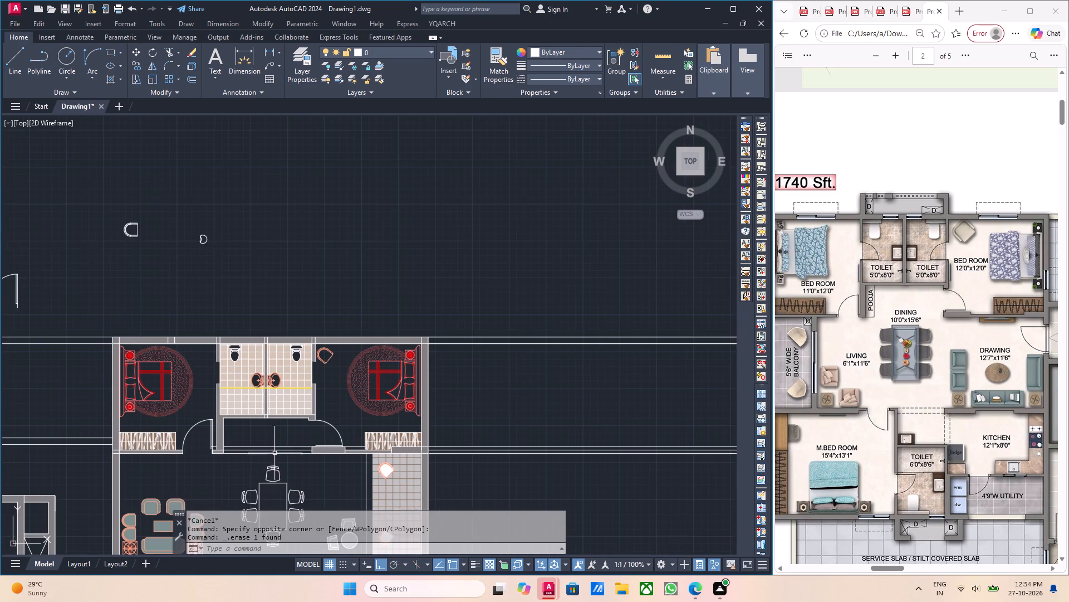
middle_drag(277, 457, 271, 433)
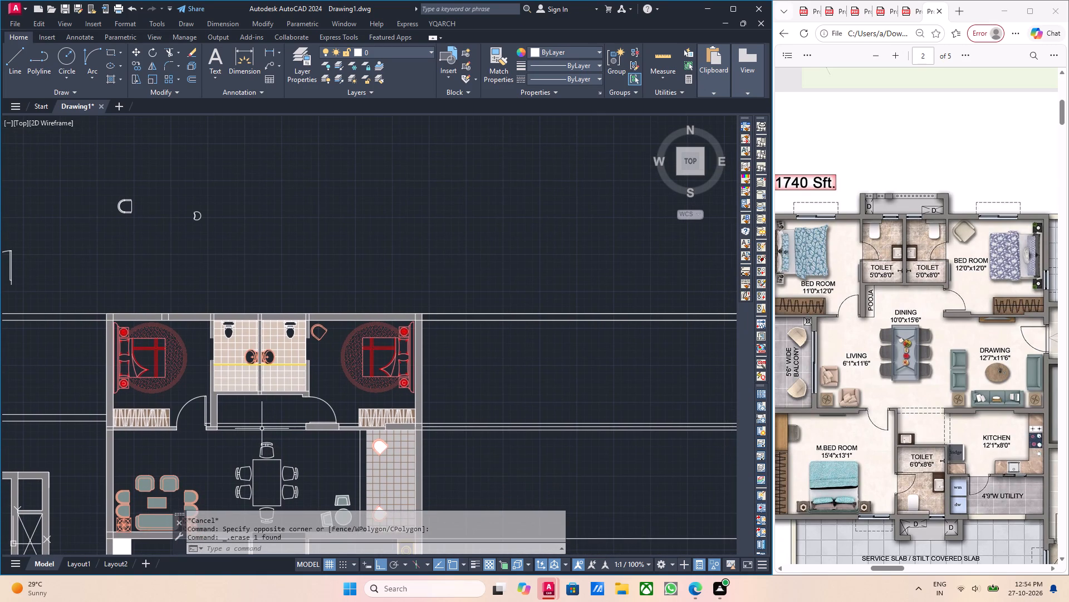
scroll(263, 429, up, 4)
scroll(384, 434, up, 1)
middle_click(383, 437)
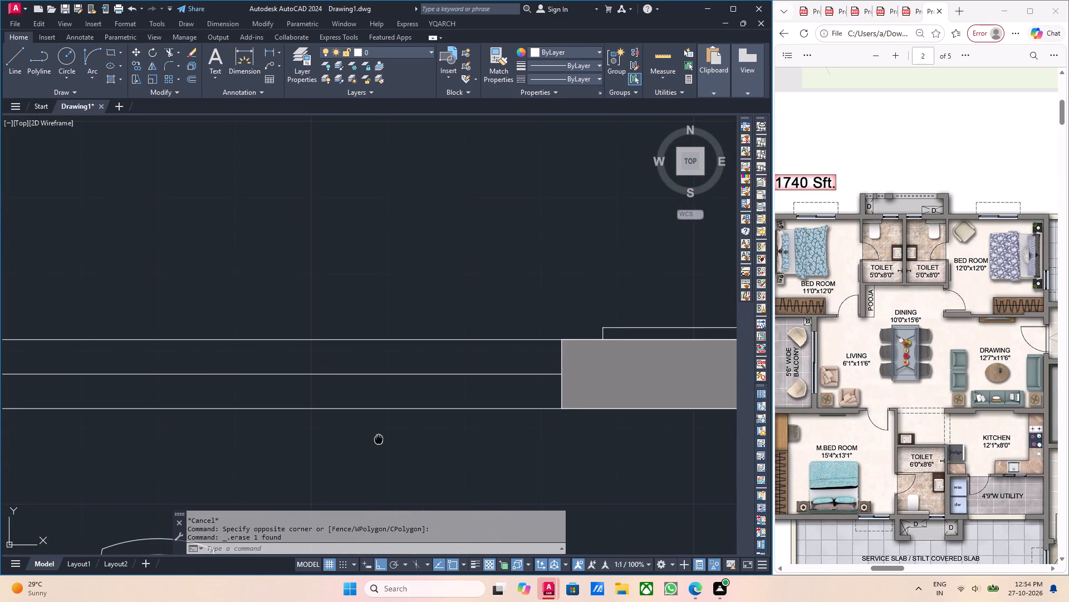
scroll(379, 438, down, 1)
key(t)
key(r)
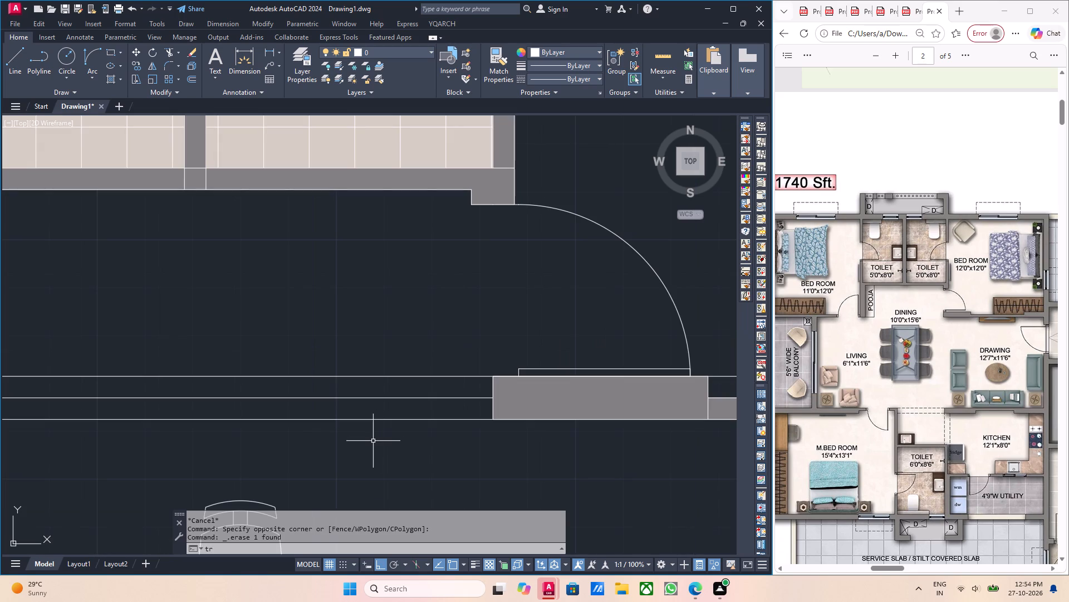
key(Return)
scroll(412, 410, up, 2)
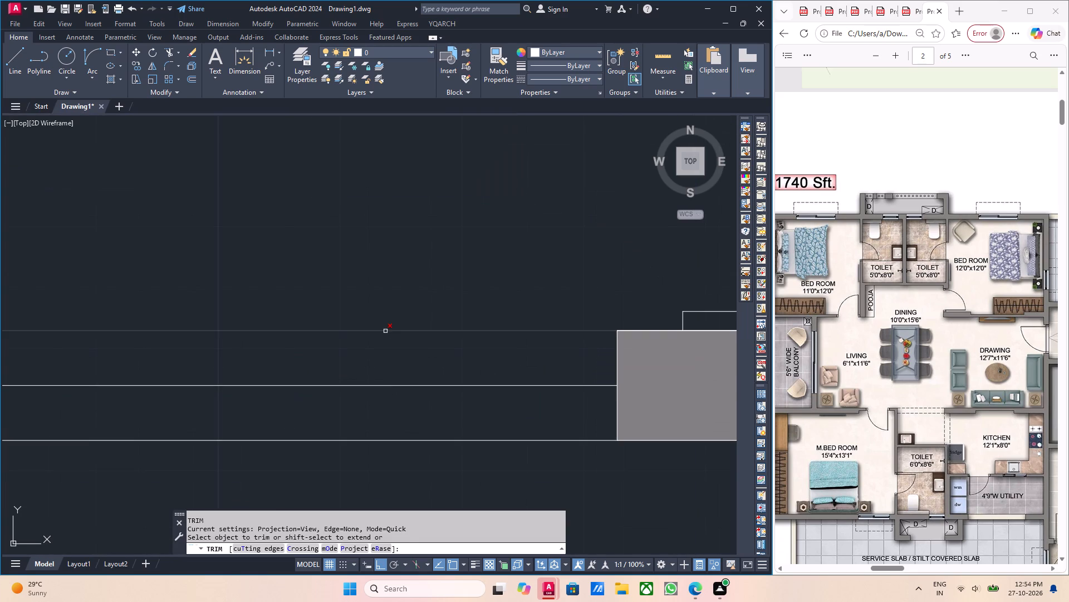
click(385, 331)
click(396, 384)
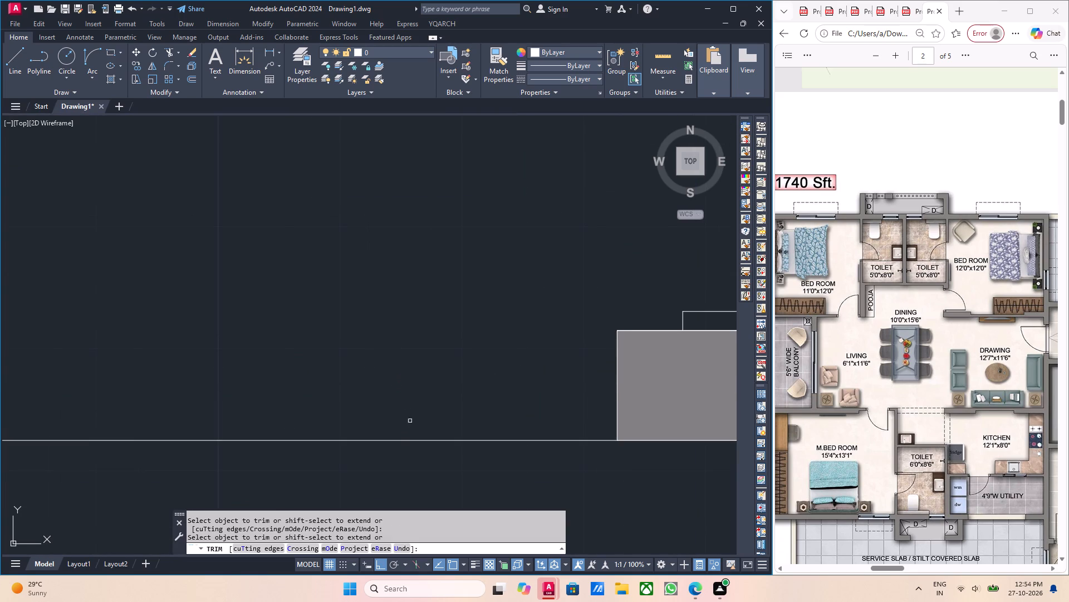
click(405, 442)
Compare the cleared passage south of the toilets with the same area in the west apartment.
scroll(408, 441, down, 5)
middle_drag(372, 434, 365, 395)
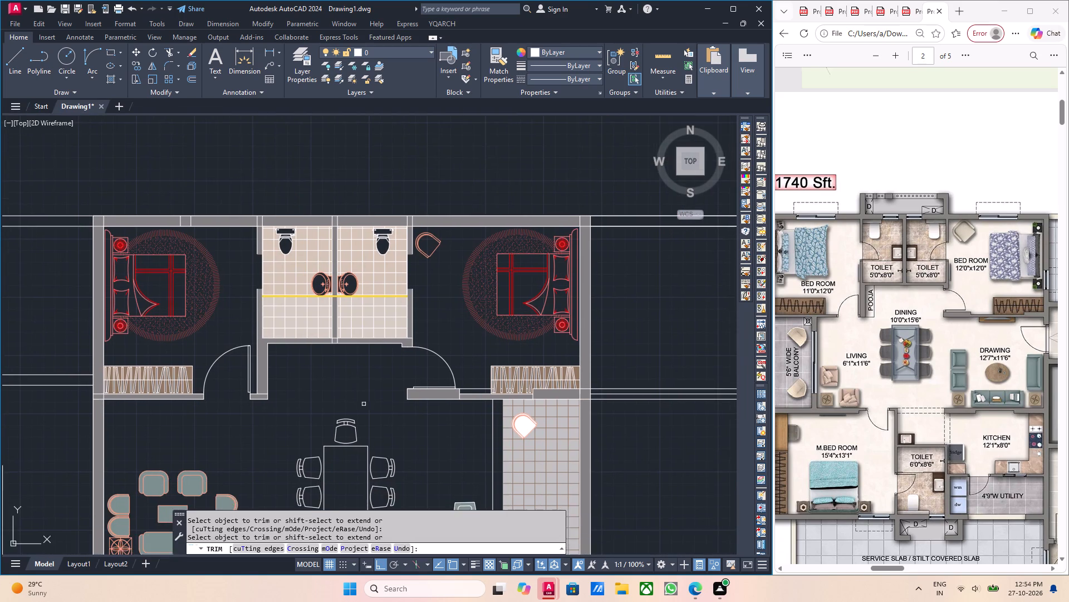
middle_drag(359, 417, 351, 383)
middle_drag(361, 407, 361, 341)
scroll(362, 338, down, 1)
scroll(411, 352, down, 3)
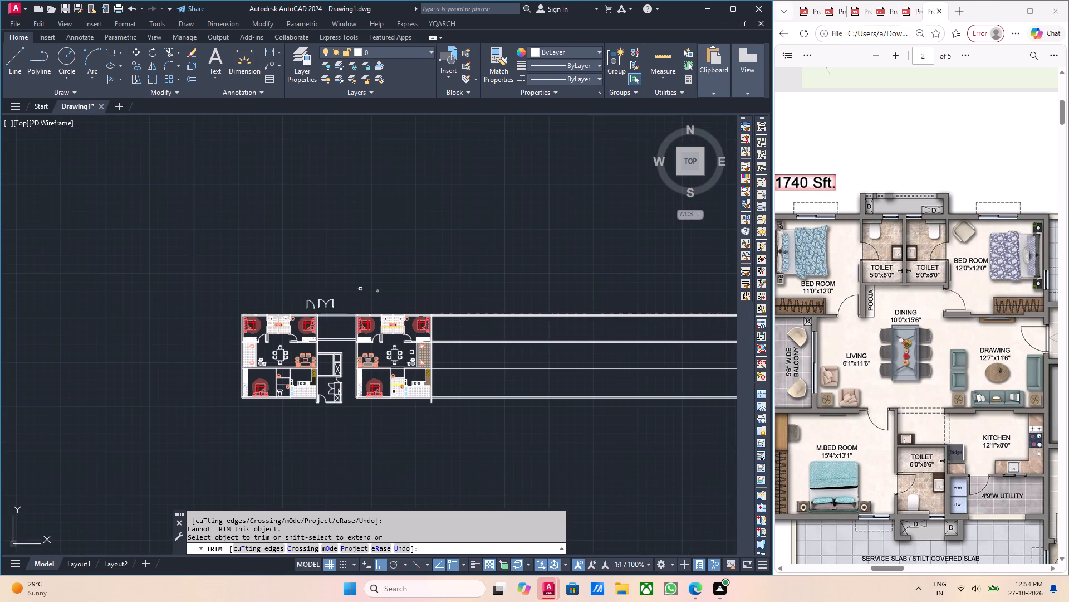
middle_drag(408, 353, 393, 358)
scroll(248, 341, up, 5)
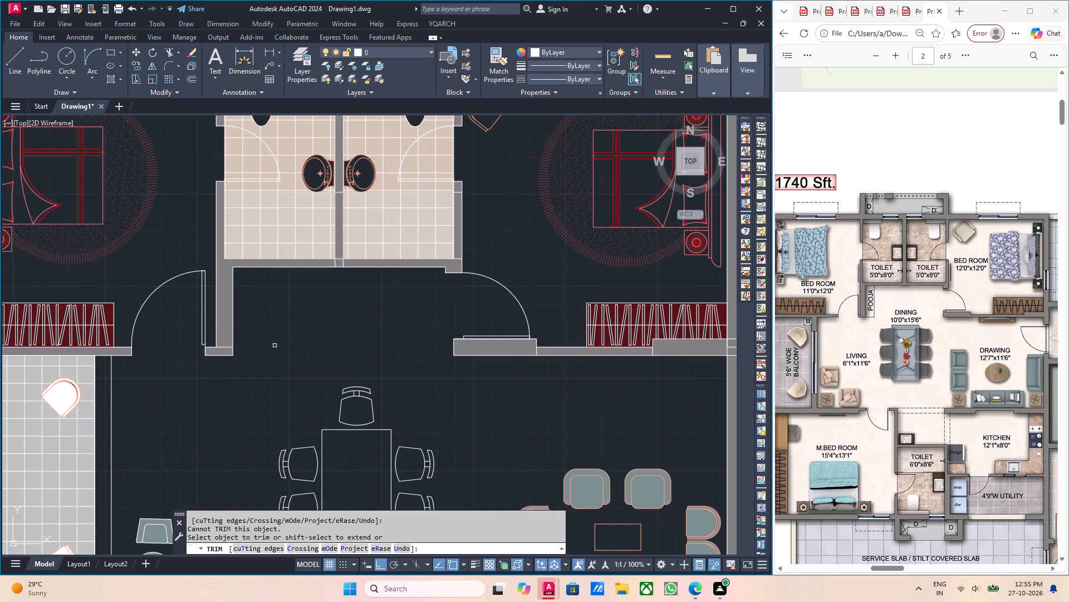
scroll(245, 327, down, 2)
middle_drag(459, 355, 258, 325)
scroll(349, 328, down, 1)
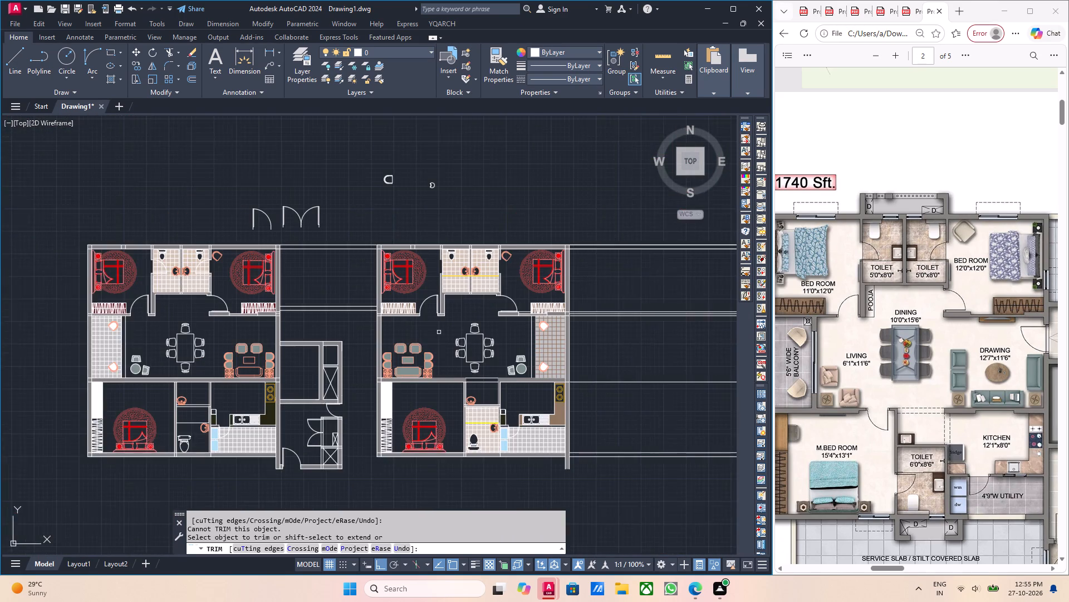
Trim the two short lines crossing the north wall above the east apartment's north-west bedroom.
middle_drag(461, 329, 299, 326)
middle_drag(338, 337, 341, 434)
scroll(322, 405, up, 1)
middle_drag(318, 417, 373, 390)
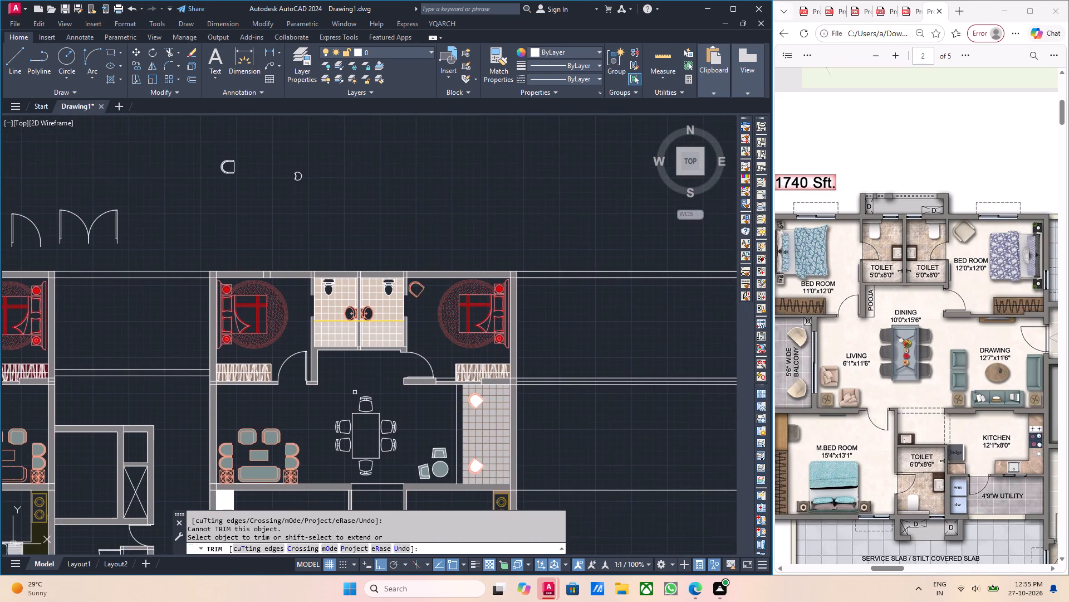
middle_drag(354, 393, 362, 332)
middle_drag(364, 353, 364, 396)
scroll(268, 252, up, 4)
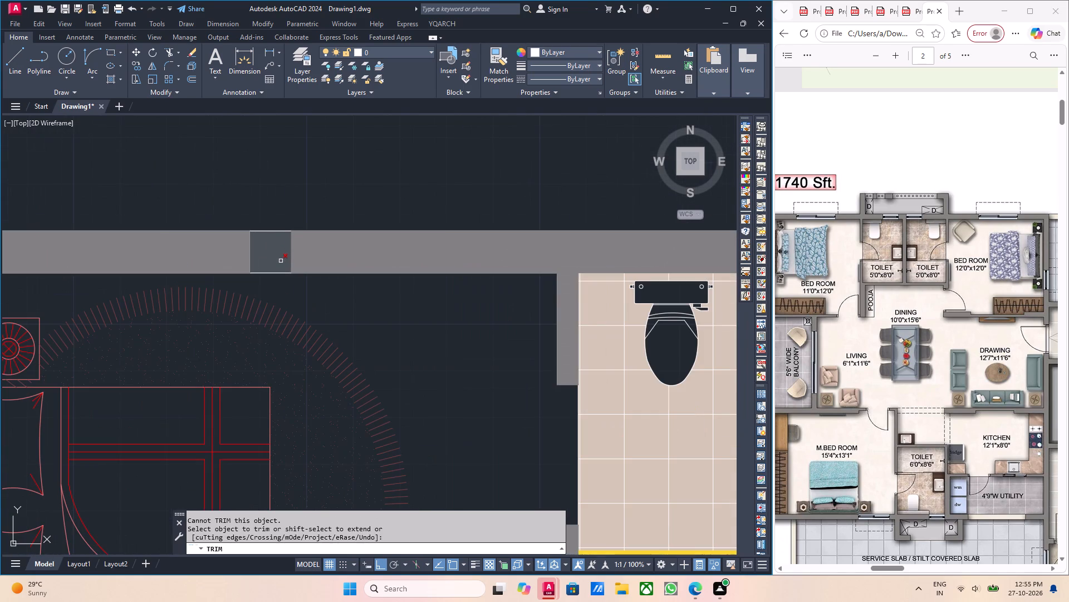
click(290, 254)
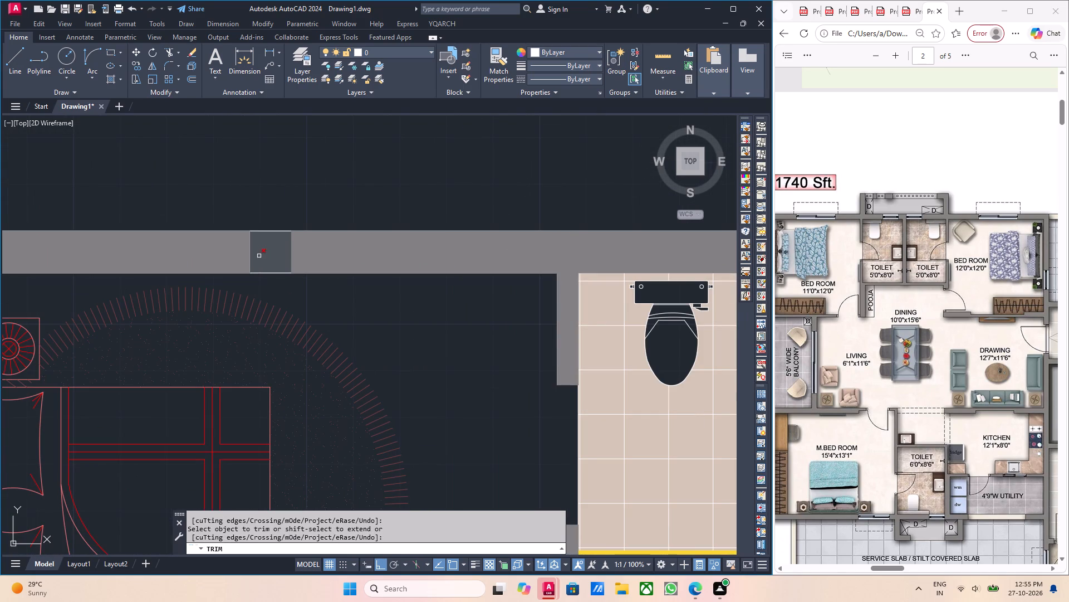
click(249, 251)
Trim the junction lines crossing the north wall above the three partition walls of the east apartment's toilets.
scroll(501, 270, down, 2)
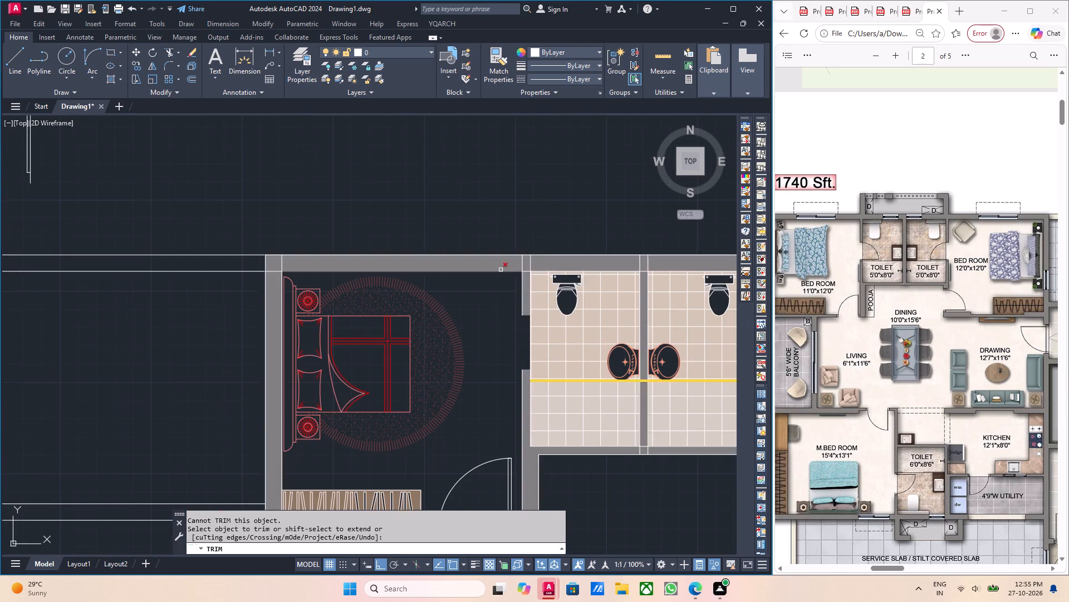
middle_drag(537, 268, 507, 278)
scroll(486, 275, up, 4)
click(523, 262)
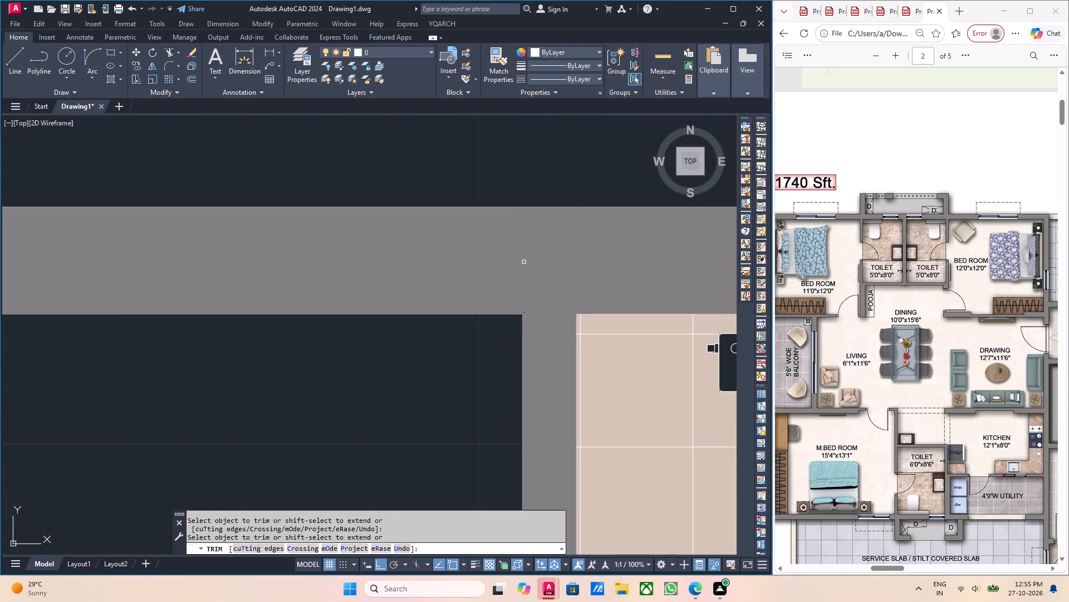
click(576, 259)
scroll(587, 273, down, 4)
middle_drag(626, 298, 443, 333)
scroll(490, 307, up, 2)
click(537, 308)
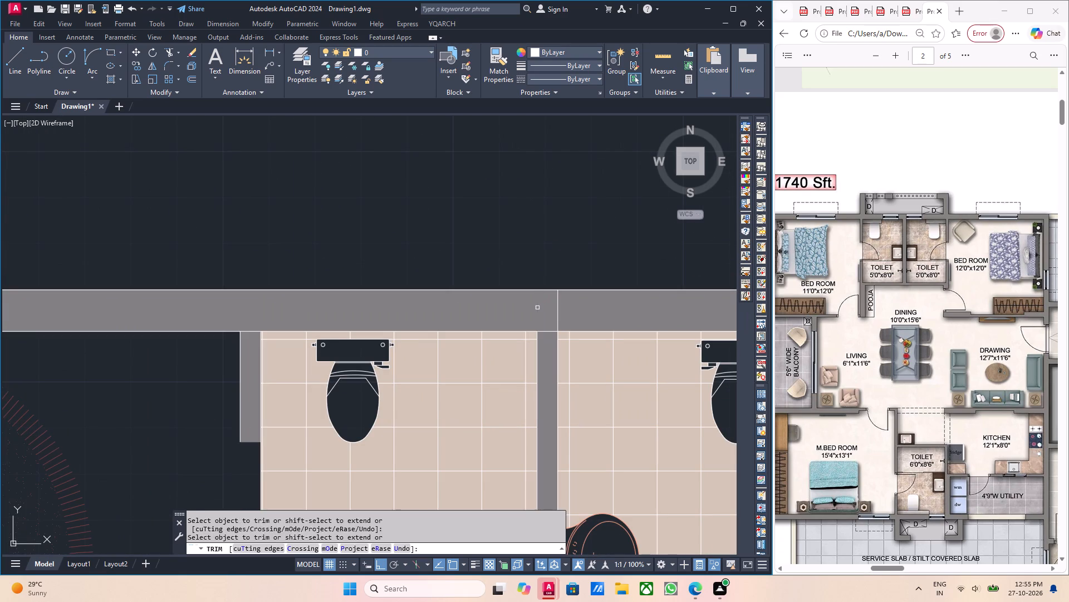
click(557, 304)
scroll(557, 304, down, 3)
middle_drag(580, 324, 445, 345)
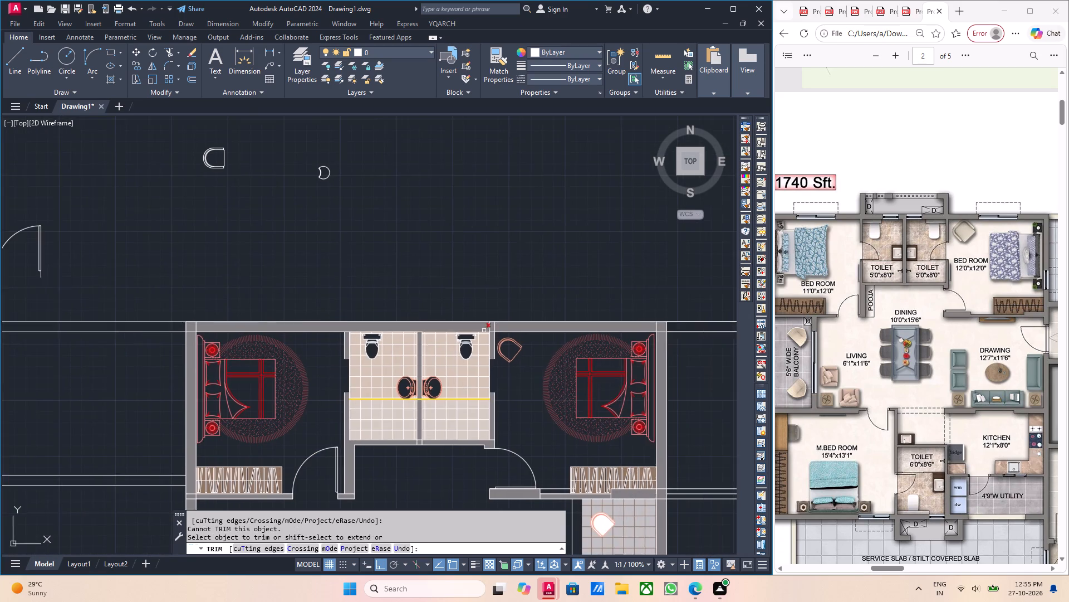
scroll(490, 328, up, 2)
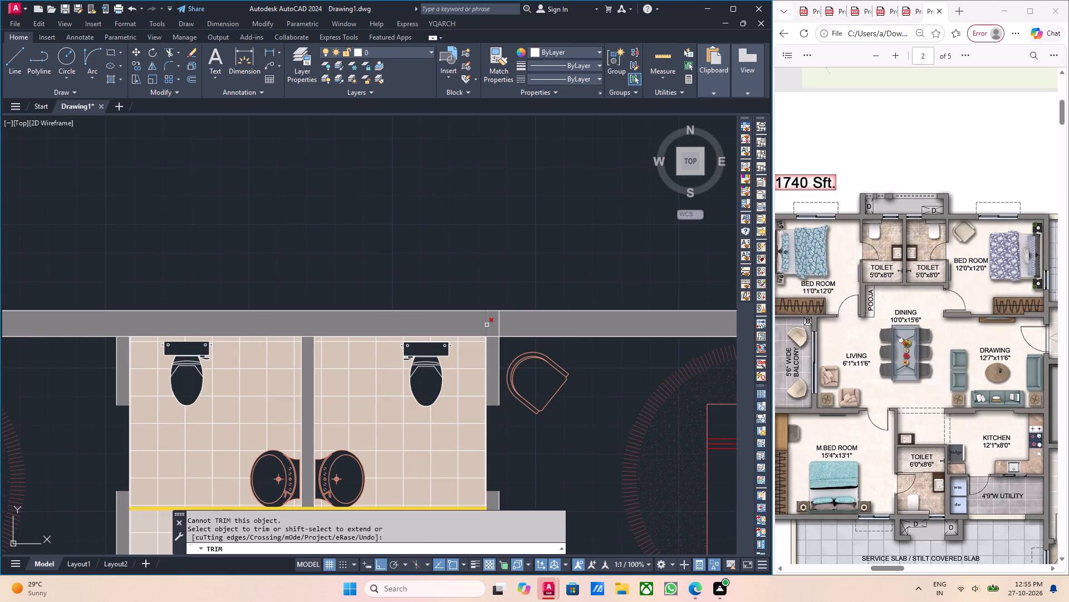
click(487, 325)
click(498, 323)
Examine the walls and rooms of both apartments for remaining leftover lines, and end the Trim command.
scroll(493, 344, down, 3)
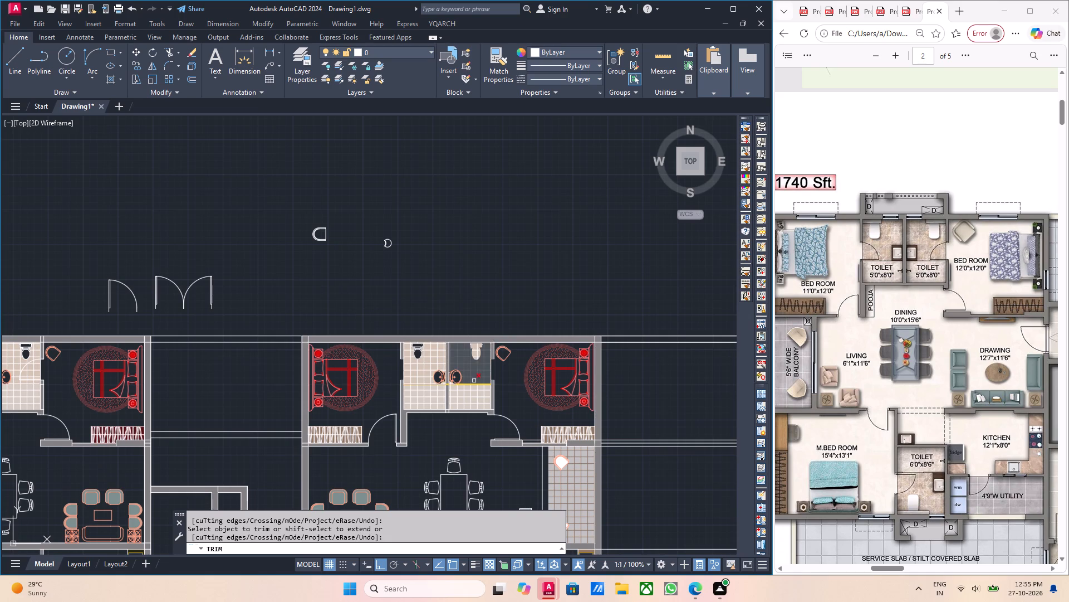
middle_drag(474, 380, 489, 281)
middle_drag(271, 386, 339, 374)
middle_drag(274, 389, 360, 389)
middle_drag(293, 389, 323, 389)
middle_drag(328, 387, 310, 351)
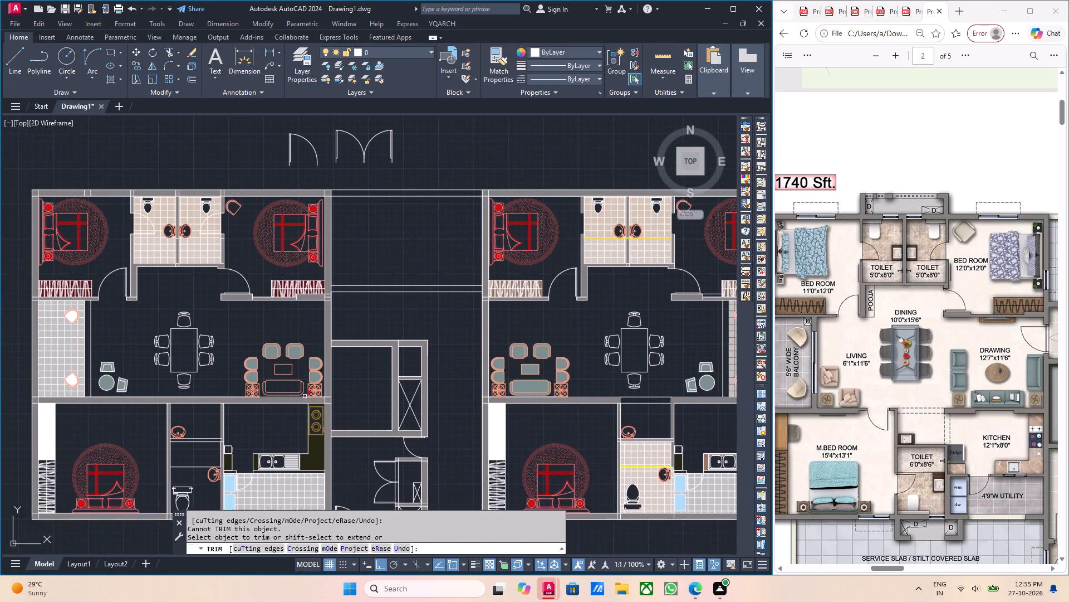
middle_drag(308, 386, 309, 361)
scroll(309, 362, up, 3)
scroll(313, 357, down, 3)
middle_drag(304, 369, 308, 323)
middle_drag(271, 344, 302, 338)
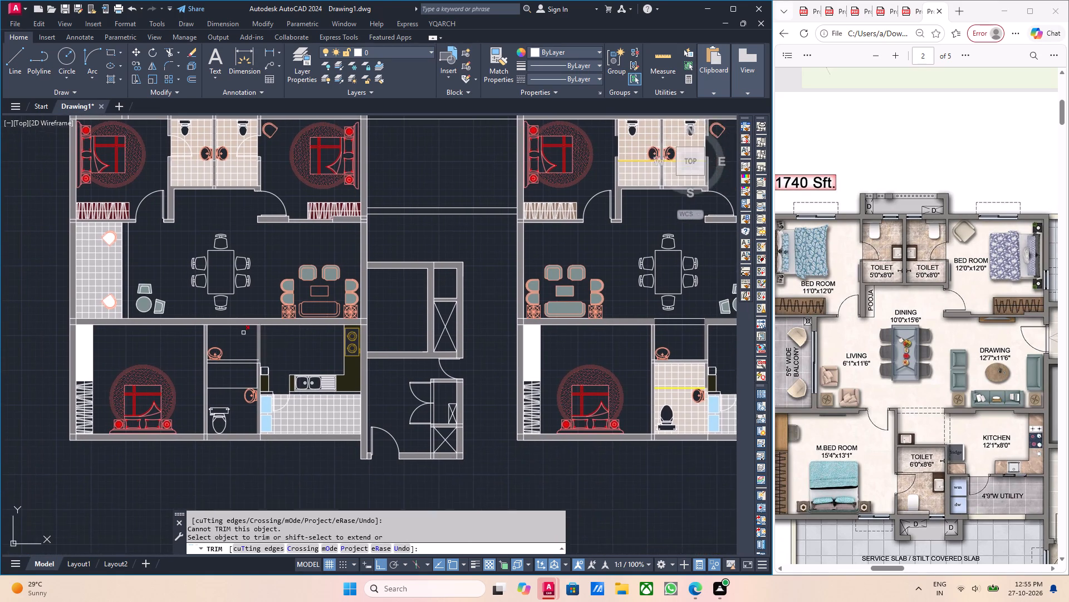
middle_drag(209, 324, 234, 335)
scroll(218, 327, up, 1)
middle_drag(218, 327, 243, 357)
scroll(184, 341, up, 1)
scroll(184, 338, down, 3)
middle_drag(311, 368, 303, 381)
middle_drag(462, 377, 422, 413)
middle_click(470, 429)
scroll(465, 460, up, 1)
middle_drag(455, 456, 441, 442)
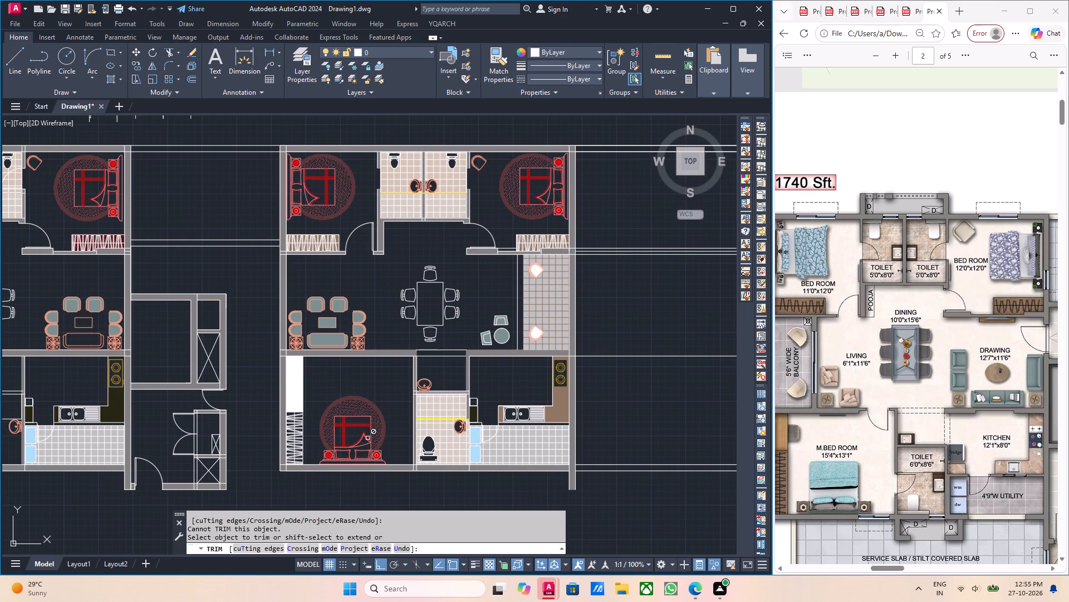
key(Escape)
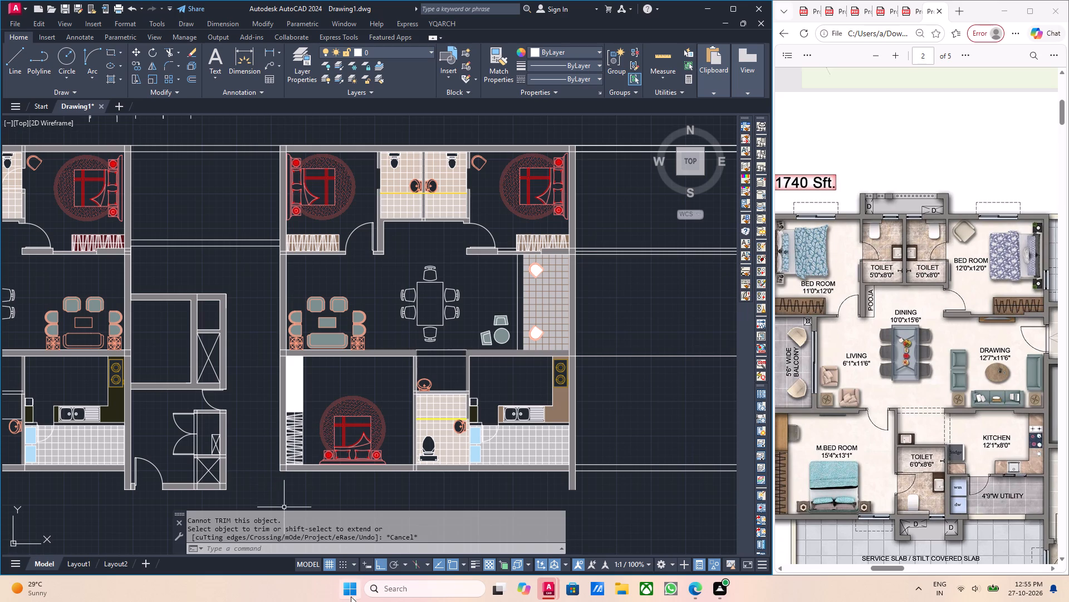
scroll(459, 239, down, 1)
middle_drag(350, 387, 352, 441)
middle_drag(236, 428, 383, 413)
middle_drag(248, 432, 254, 430)
middle_drag(323, 421, 256, 411)
scroll(954, 415, down, 3)
Switch to the PDF brochure and examine the service slab, staircase, lifts and the apartments laid out below the current one.
middle_drag(910, 421, 846, 421)
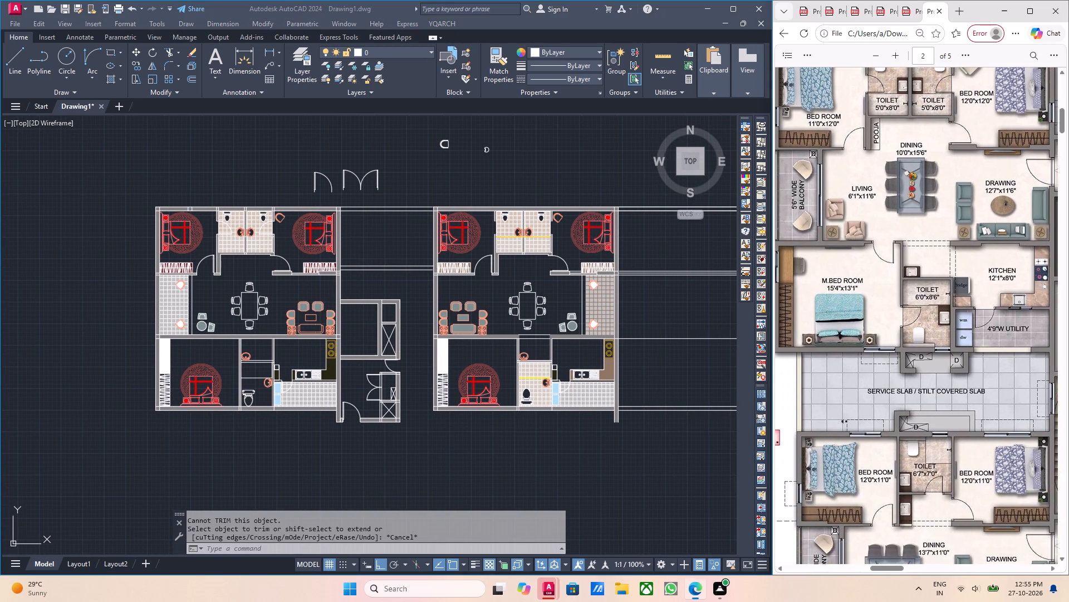
middle_drag(846, 421, 845, 421)
middle_drag(841, 414, 798, 412)
middle_drag(852, 404, 889, 403)
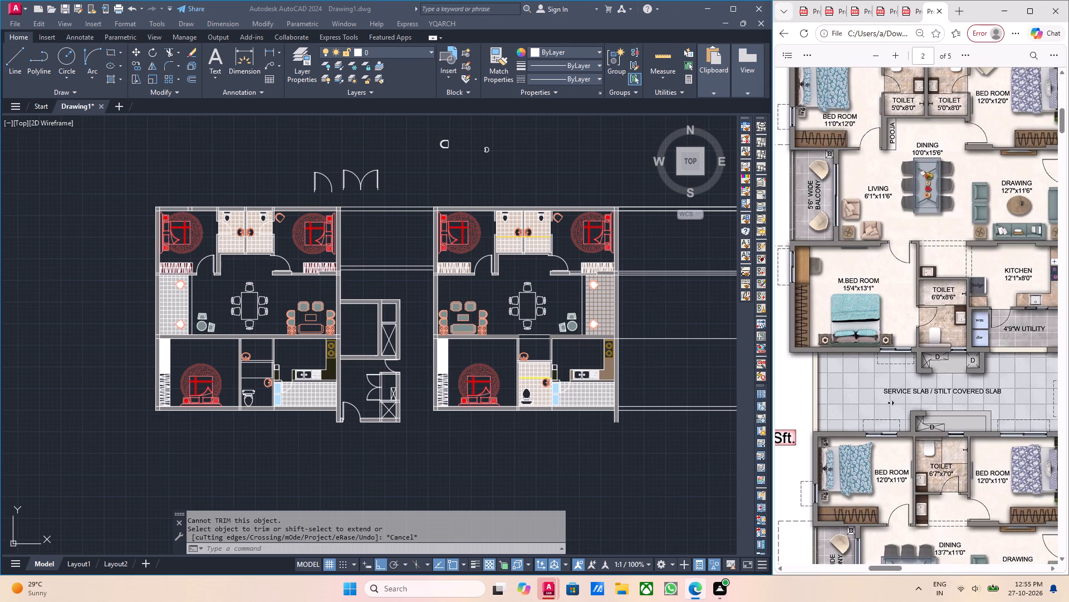
middle_drag(889, 403, 890, 403)
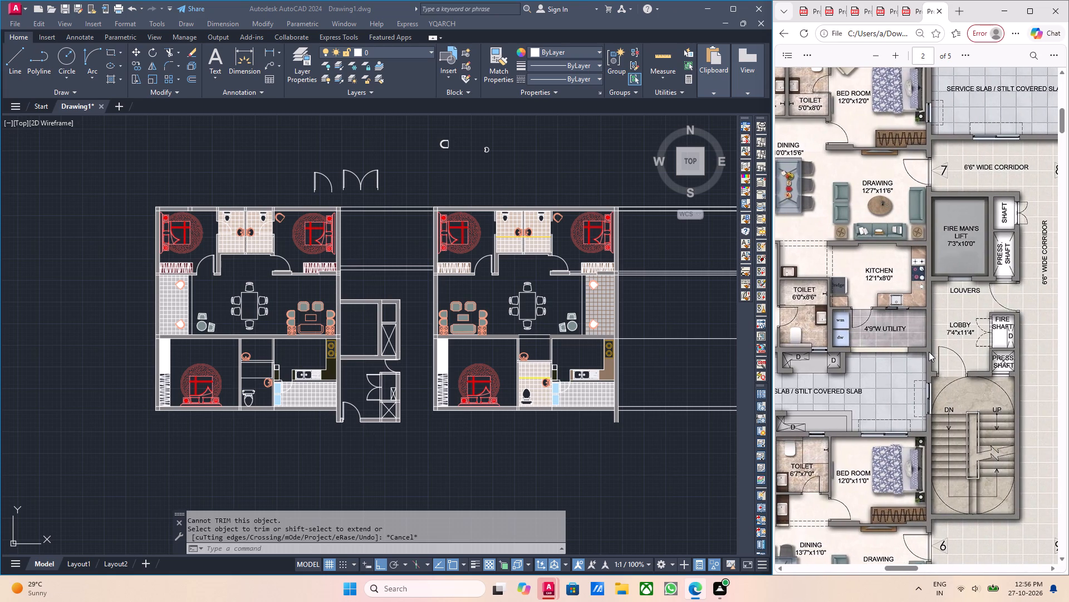
scroll(889, 413, down, 2)
middle_drag(806, 399, 778, 399)
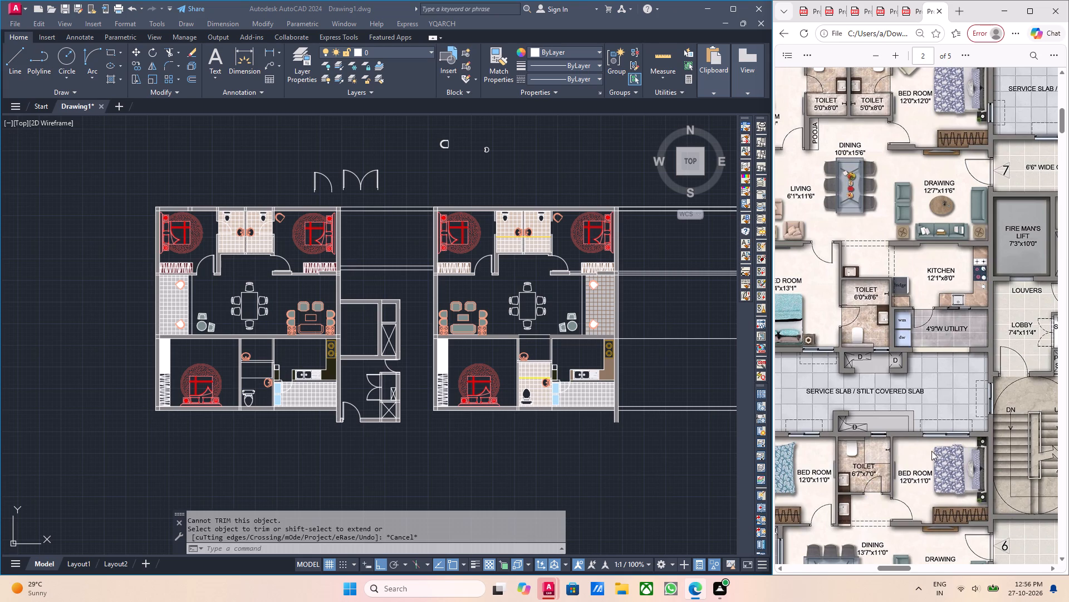
scroll(885, 455, down, 5)
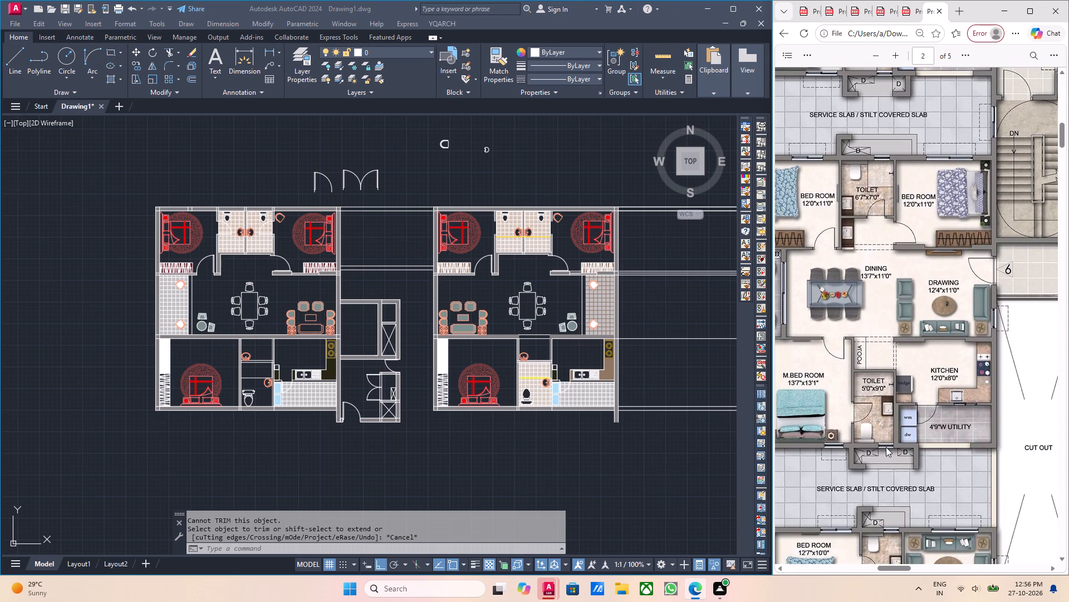
scroll(889, 445, down, 6)
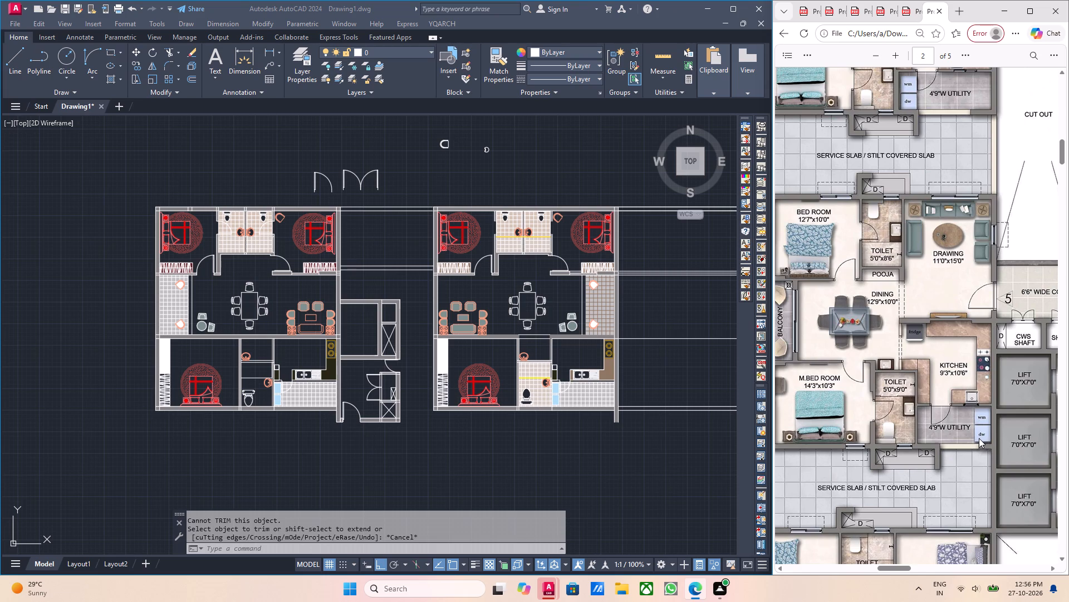
scroll(941, 467, up, 5)
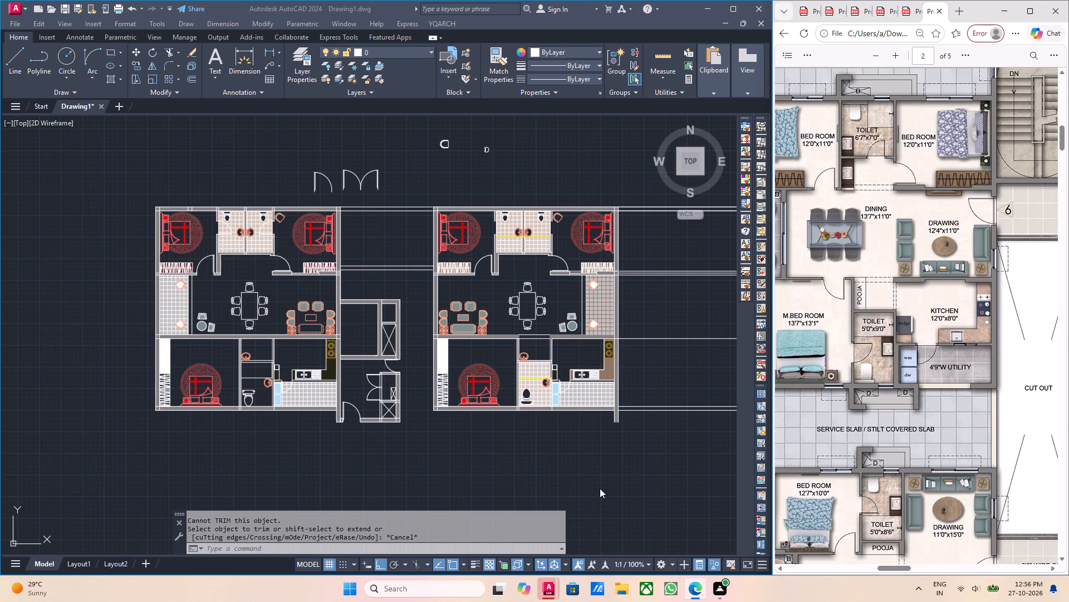
scroll(938, 506, up, 4)
scroll(937, 504, down, 4)
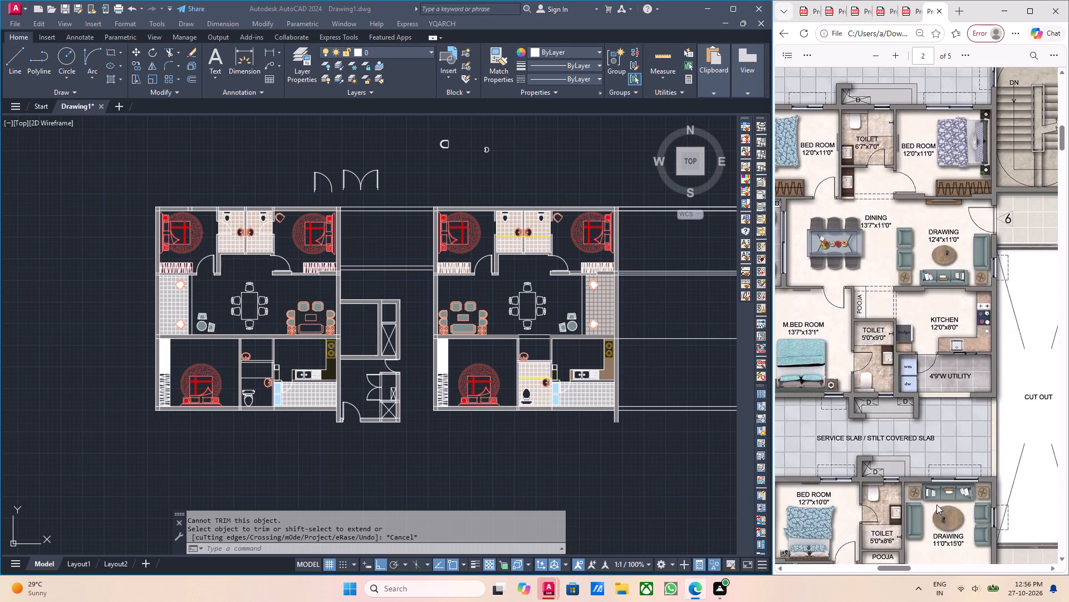
scroll(936, 504, down, 5)
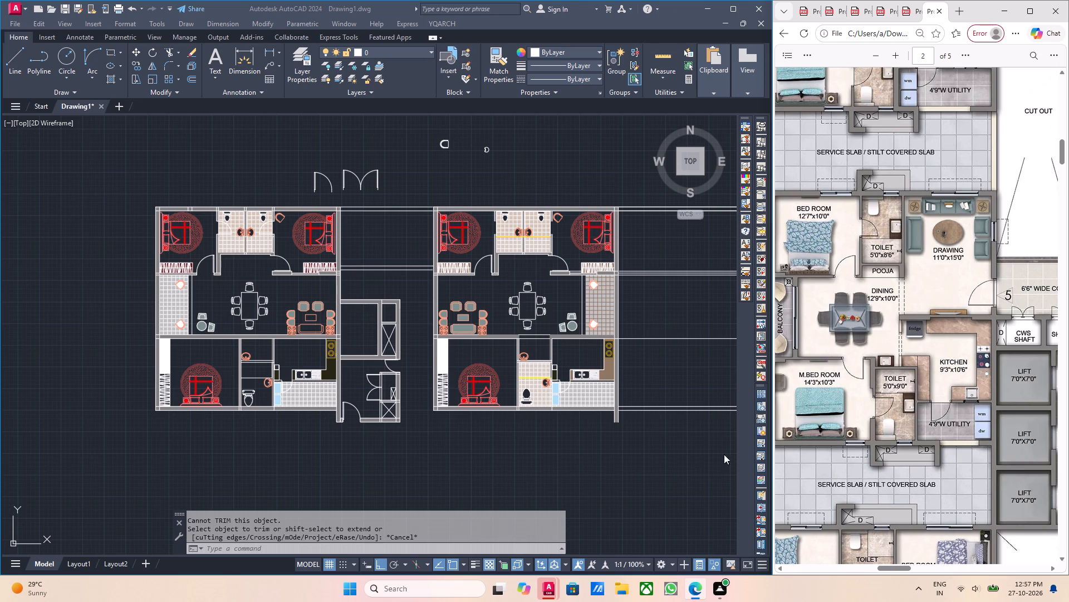
Draw a 9' line straight south from the outer south-west corner of the west apartment.
middle_drag(429, 396, 560, 349)
scroll(542, 354, down, 3)
scroll(402, 360, up, 6)
middle_drag(621, 416, 338, 288)
scroll(372, 294, down, 2)
middle_drag(520, 341, 477, 342)
middle_drag(493, 332, 480, 332)
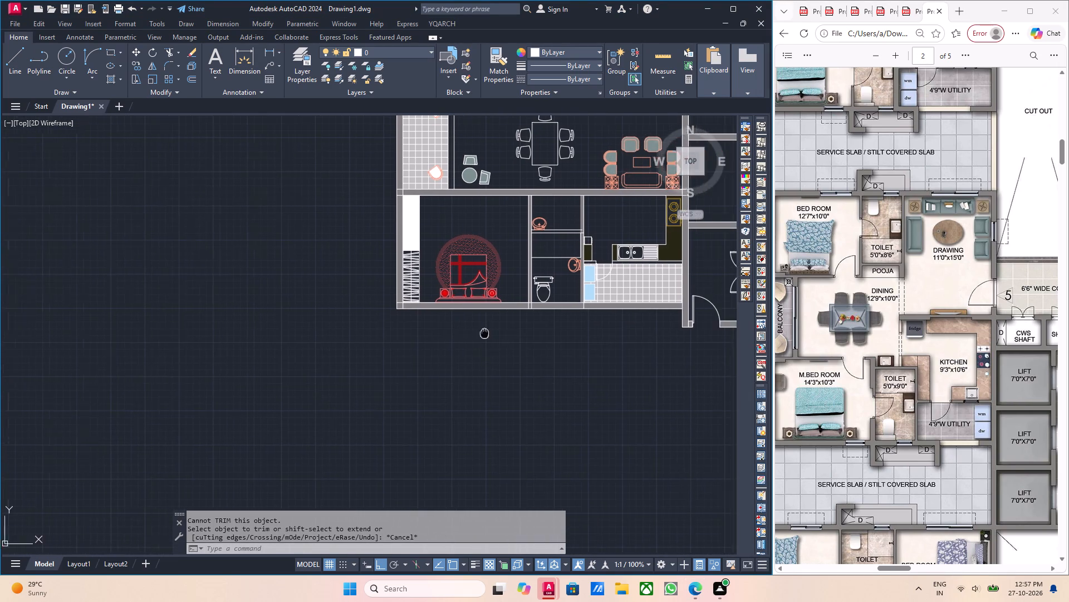
middle_drag(480, 332, 419, 328)
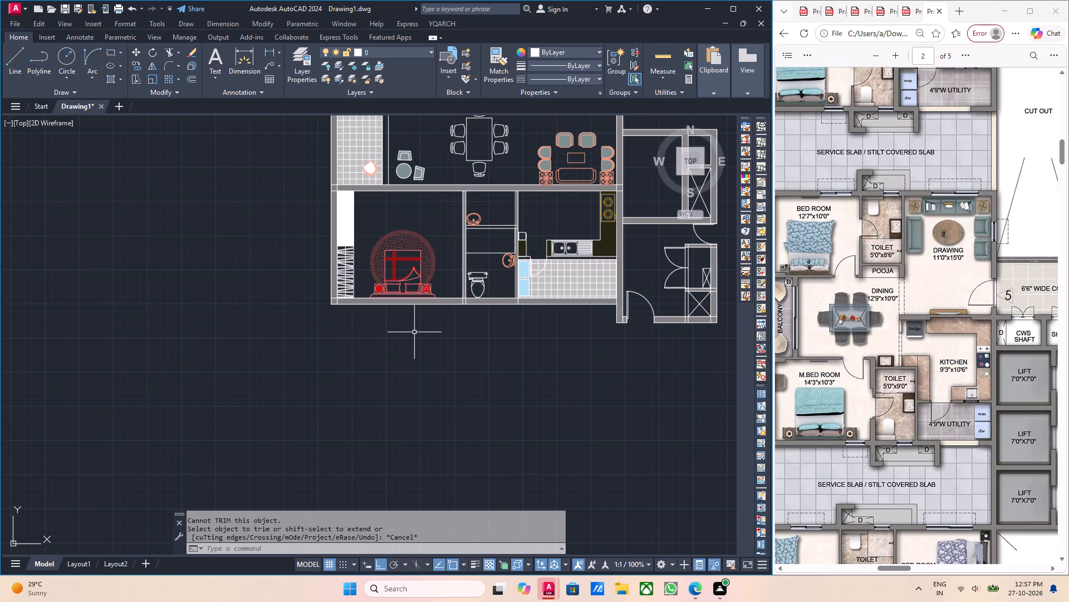
key(l)
key(Return)
scroll(345, 312, up, 2)
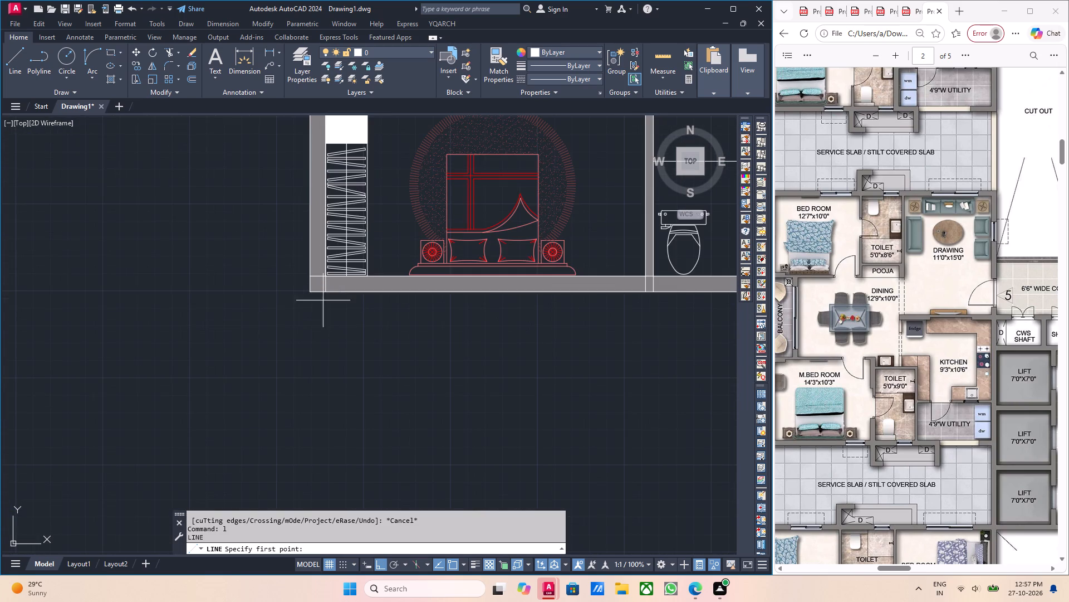
click(310, 292)
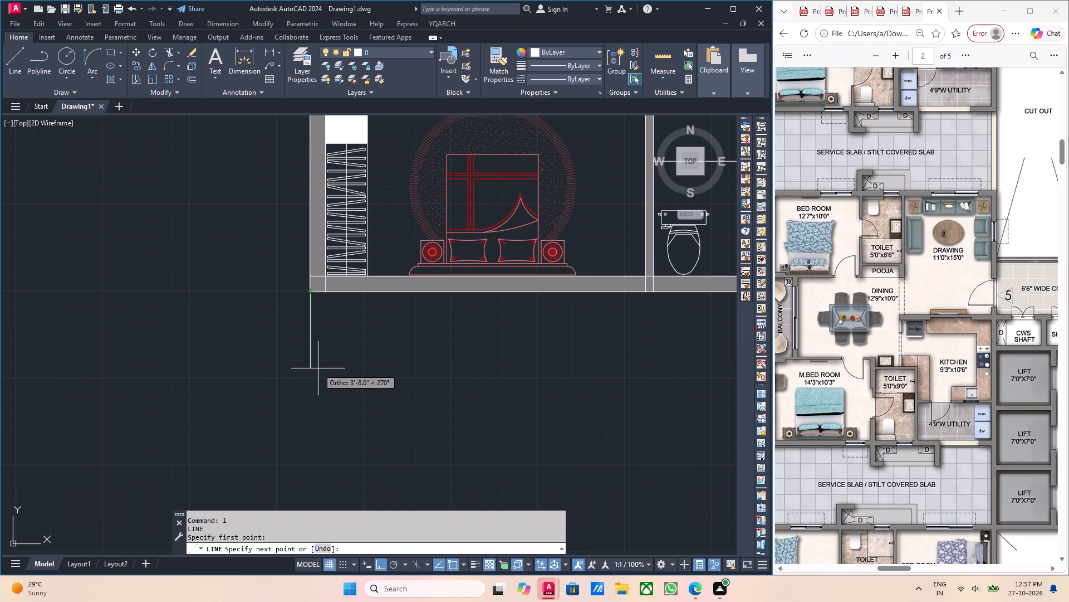
text(9')
key(Return)
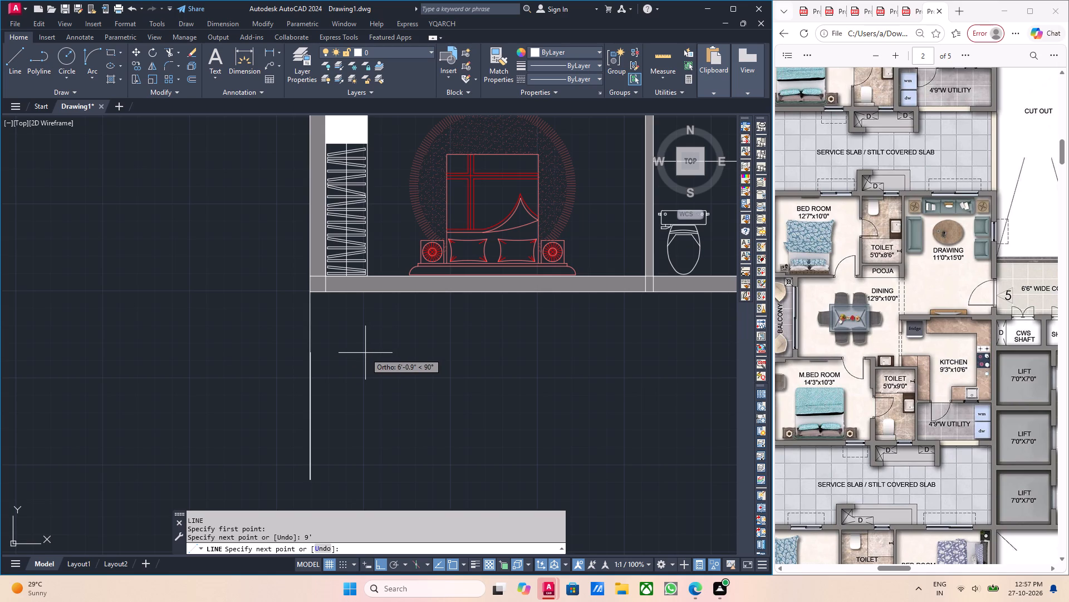
Continue the line horizontally east from the 9' line's lower end, running well past the east apartment.
scroll(350, 356, down, 2)
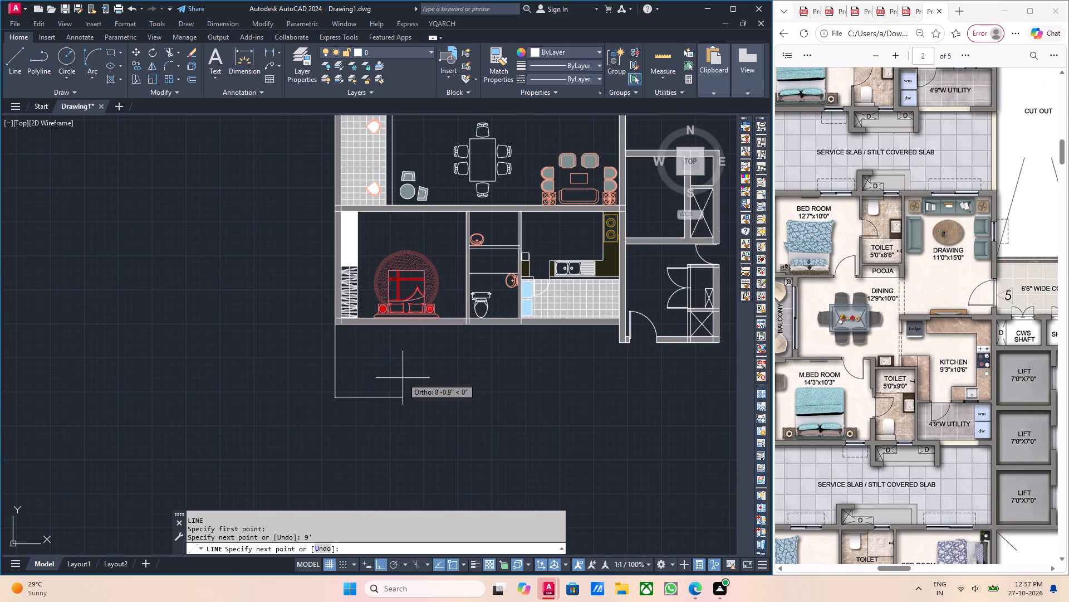
middle_drag(471, 383, 386, 373)
middle_drag(482, 368, 468, 371)
scroll(536, 378, down, 2)
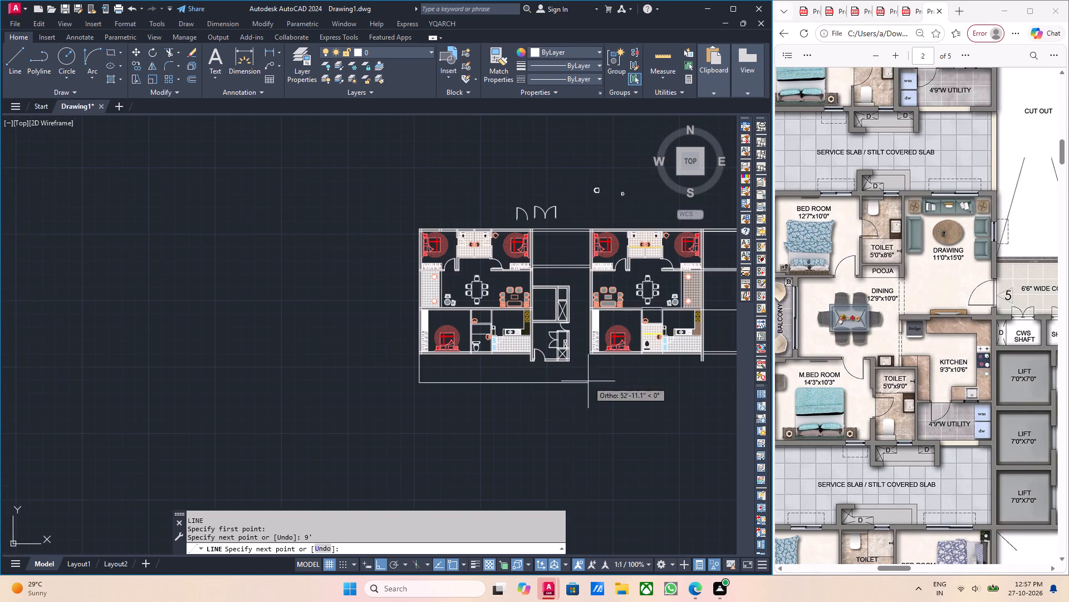
middle_drag(615, 385, 331, 387)
middle_drag(488, 385, 385, 387)
click(582, 397)
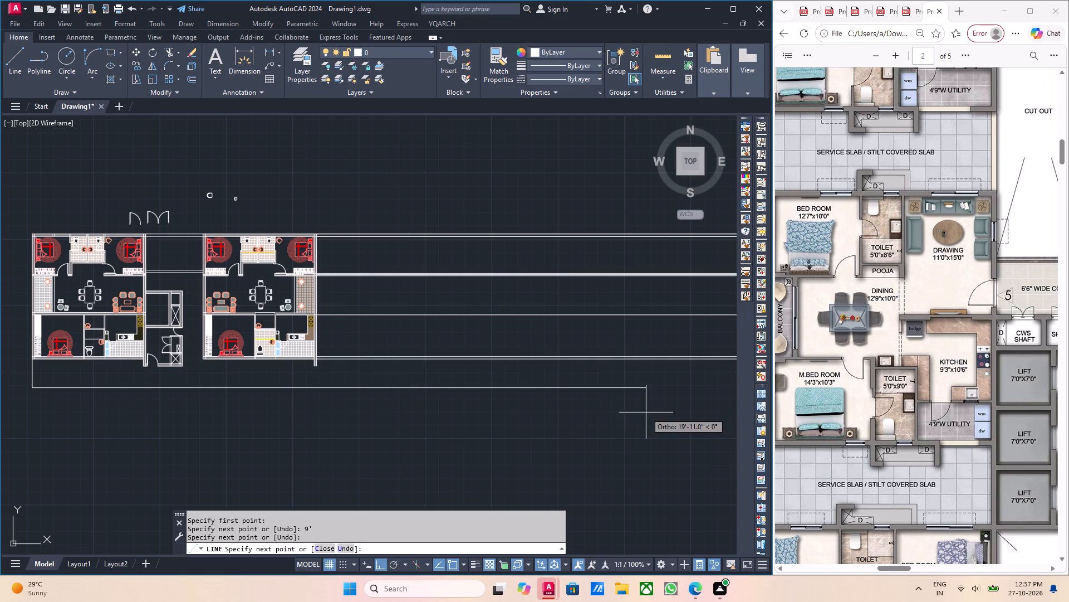
key(Escape)
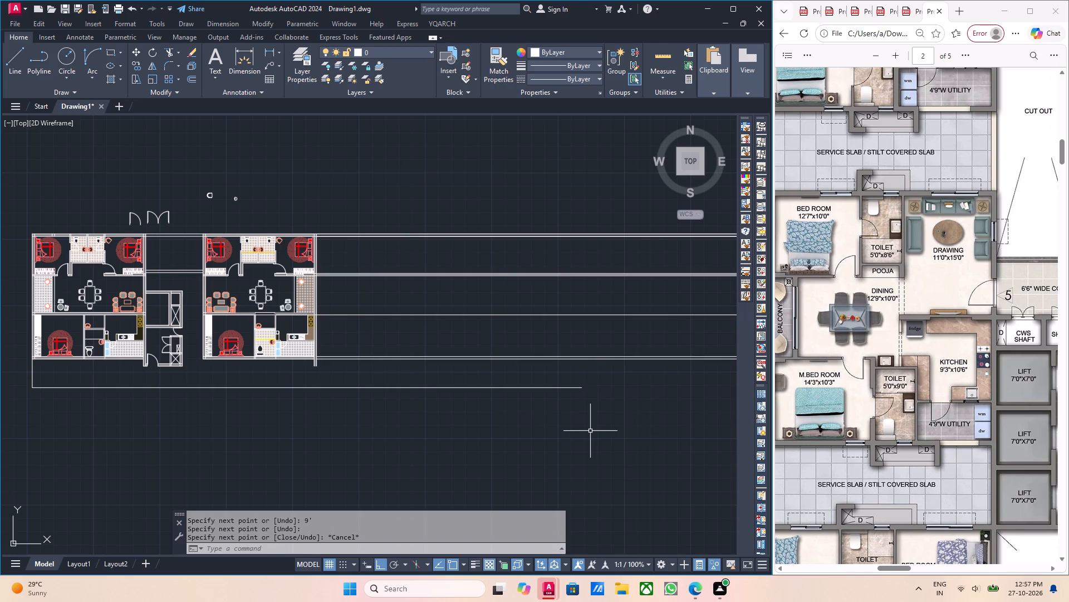
In the PDF brochure, examine the service slab's west edge and how the 1252 Sft. apartment below aligns with the one above.
middle_drag(586, 433, 533, 412)
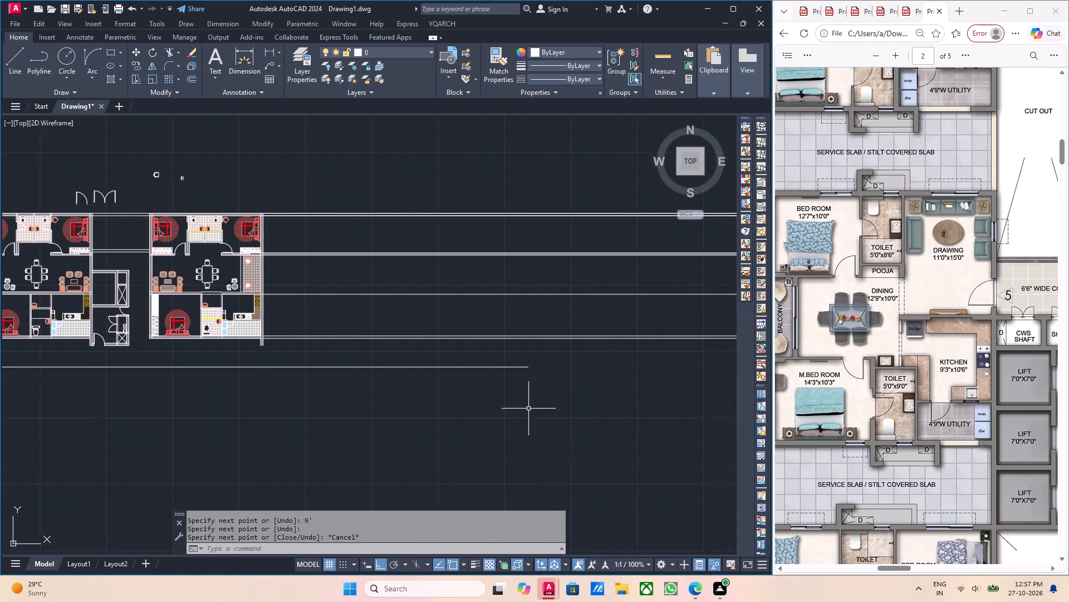
middle_drag(434, 419, 533, 423)
scroll(342, 381, down, 1)
middle_drag(342, 381, 444, 360)
scroll(385, 370, up, 1)
middle_drag(370, 370, 372, 362)
middle_drag(324, 356, 332, 363)
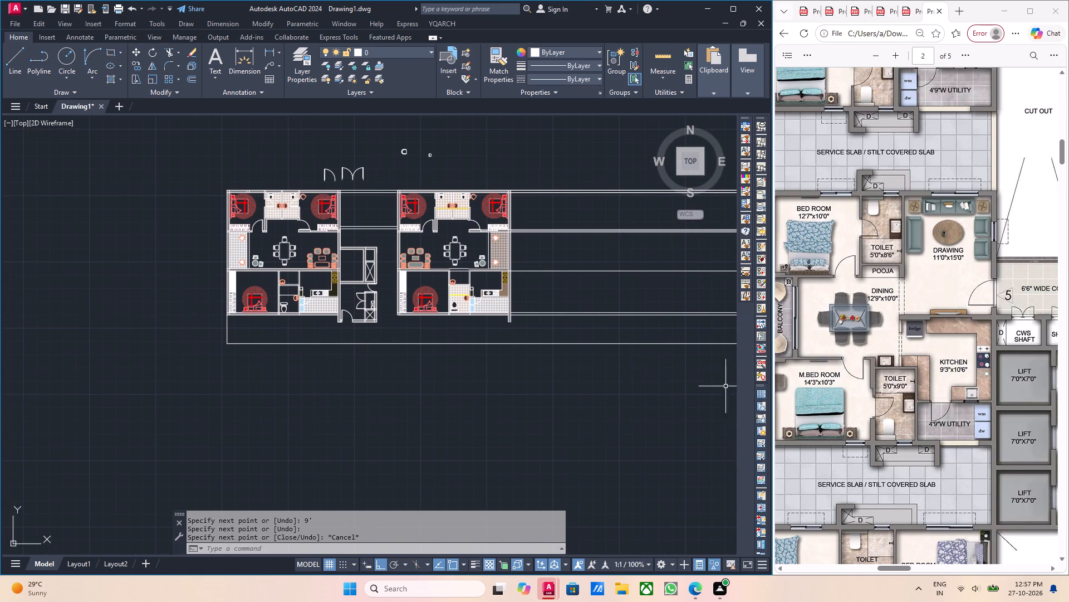
scroll(898, 419, down, 2)
middle_drag(919, 436, 889, 440)
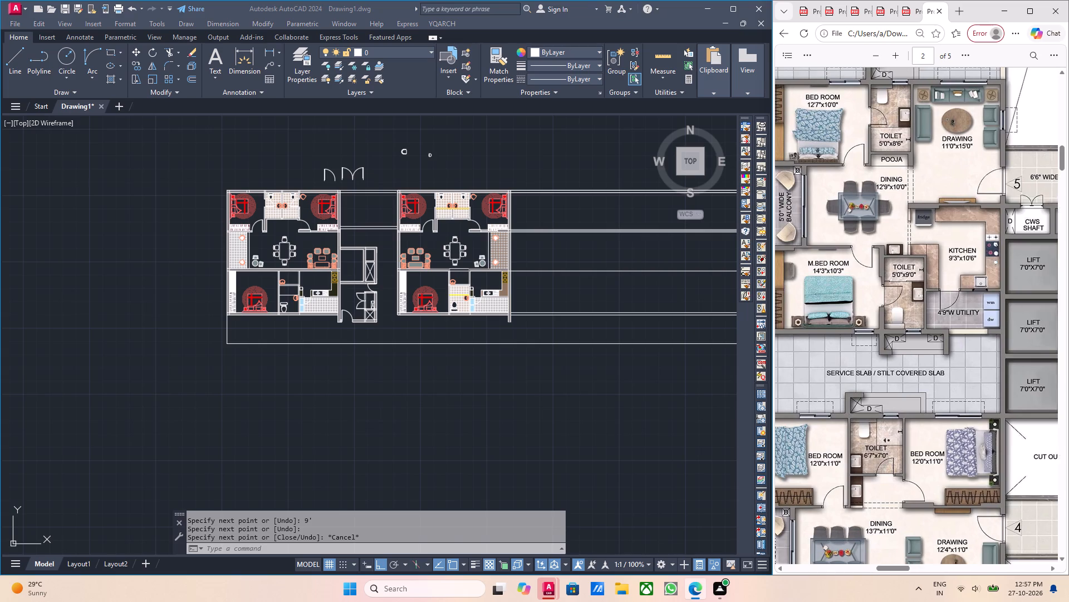
middle_drag(889, 440, 875, 441)
scroll(895, 383, up, 2)
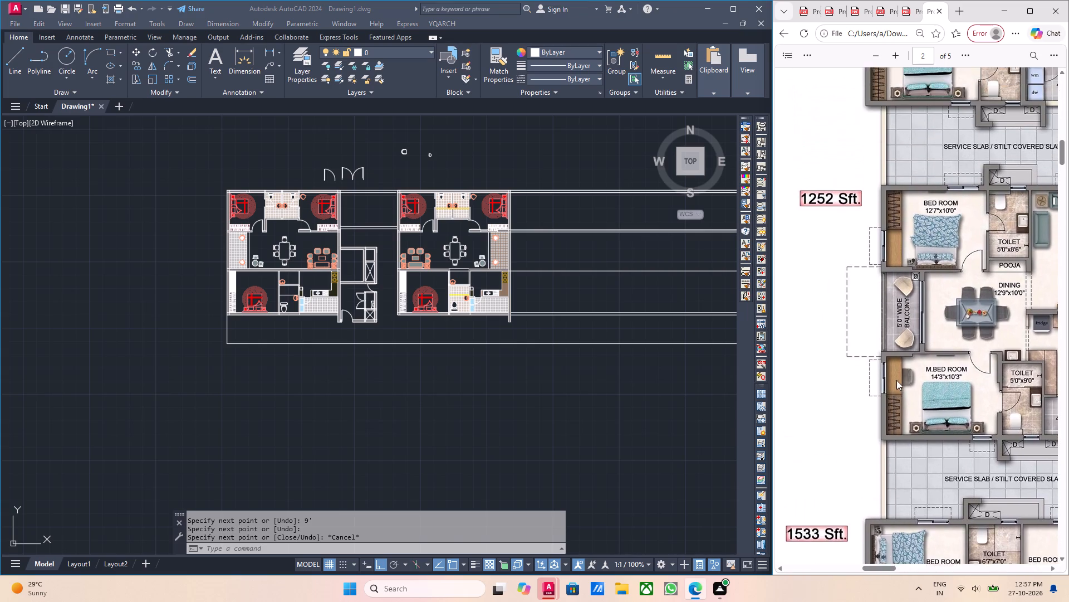
scroll(896, 380, up, 3)
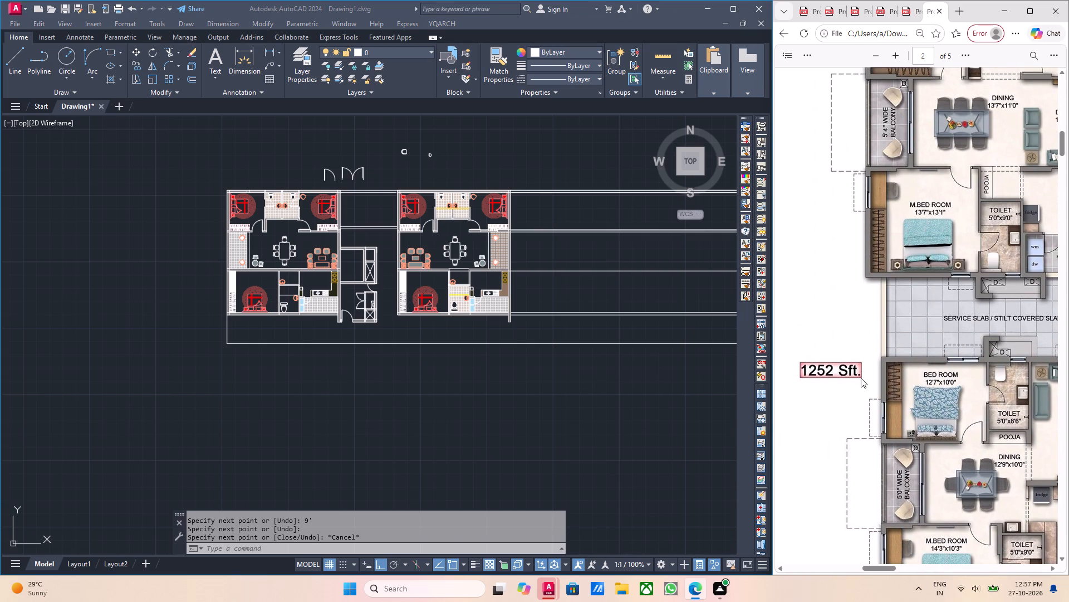
scroll(875, 375, up, 1)
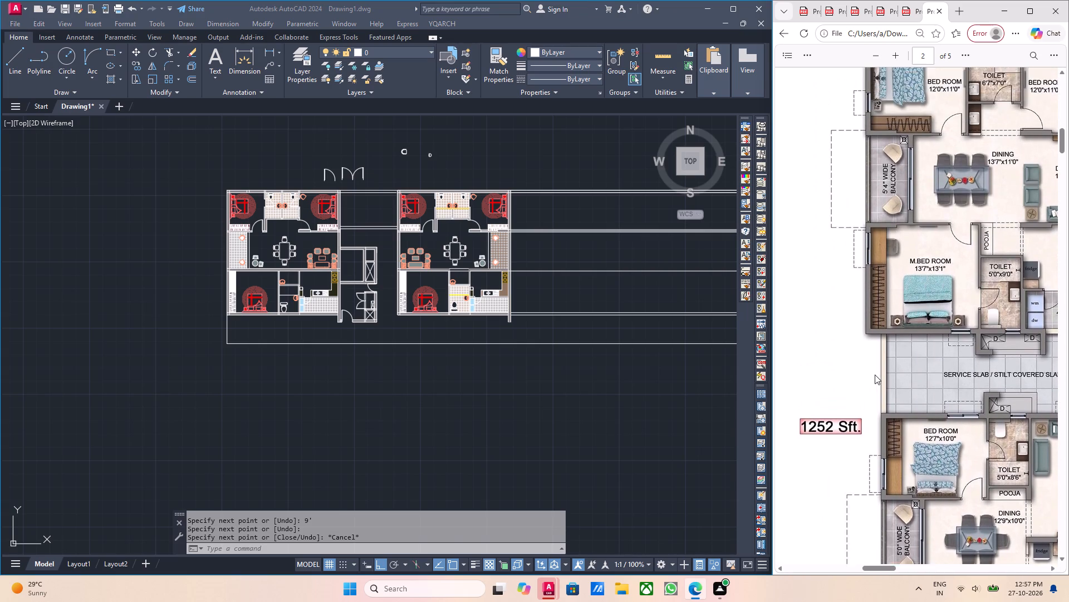
scroll(875, 375, down, 2)
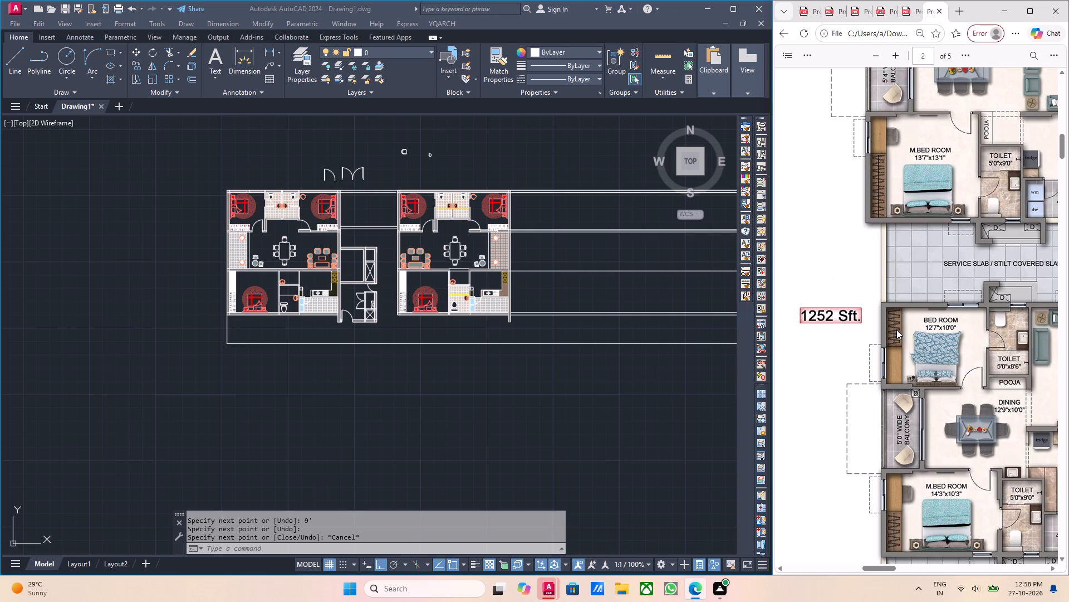
scroll(904, 199, up, 2)
scroll(886, 232, down, 2)
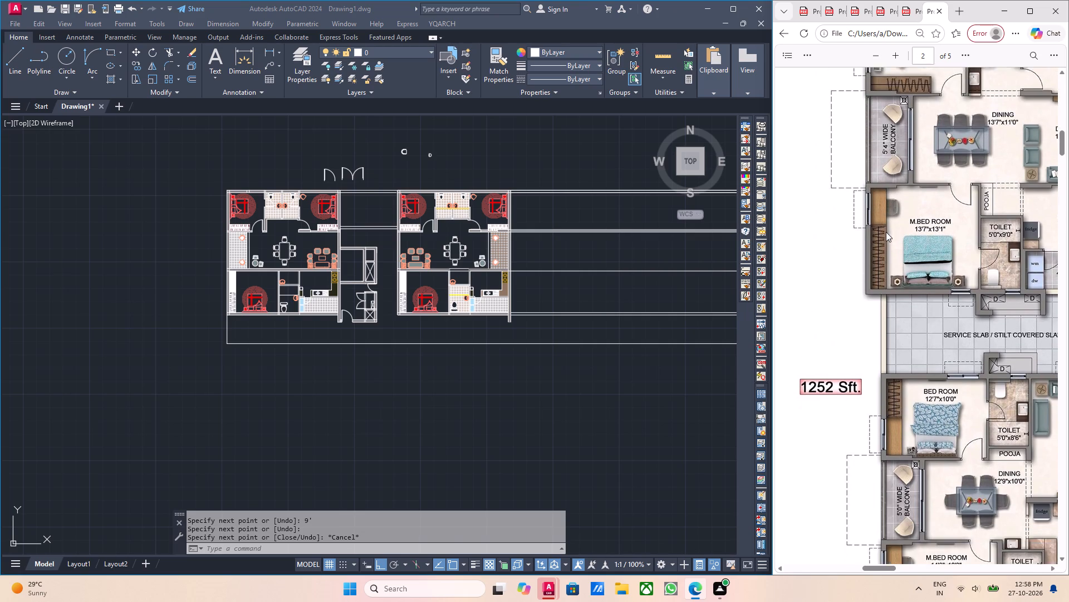
ctrl+scroll(889, 237, up, 7)
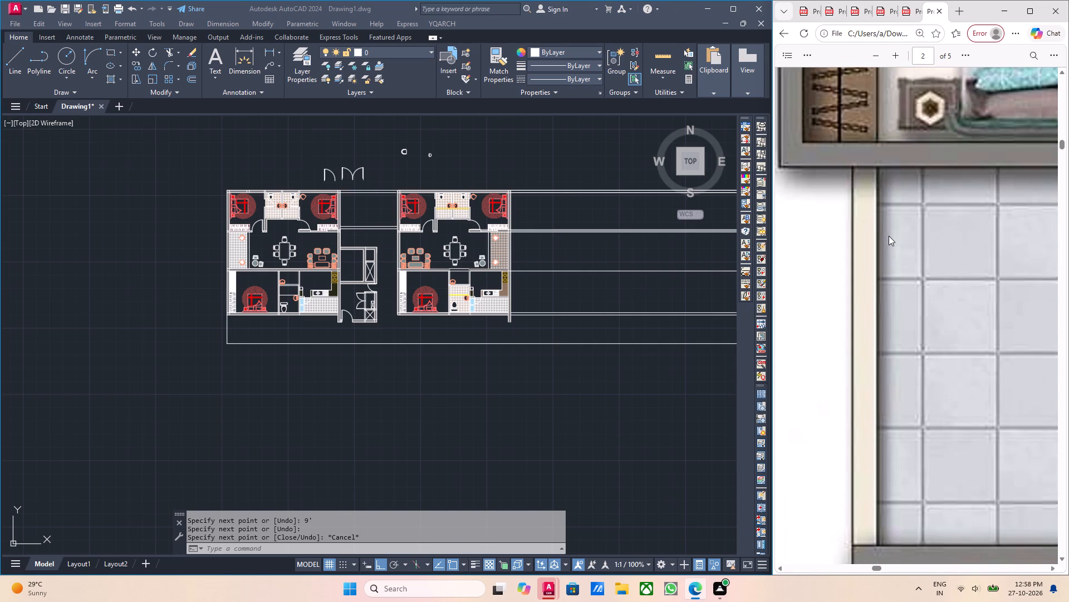
ctrl+scroll(889, 236, down, 1)
scroll(237, 317, up, 6)
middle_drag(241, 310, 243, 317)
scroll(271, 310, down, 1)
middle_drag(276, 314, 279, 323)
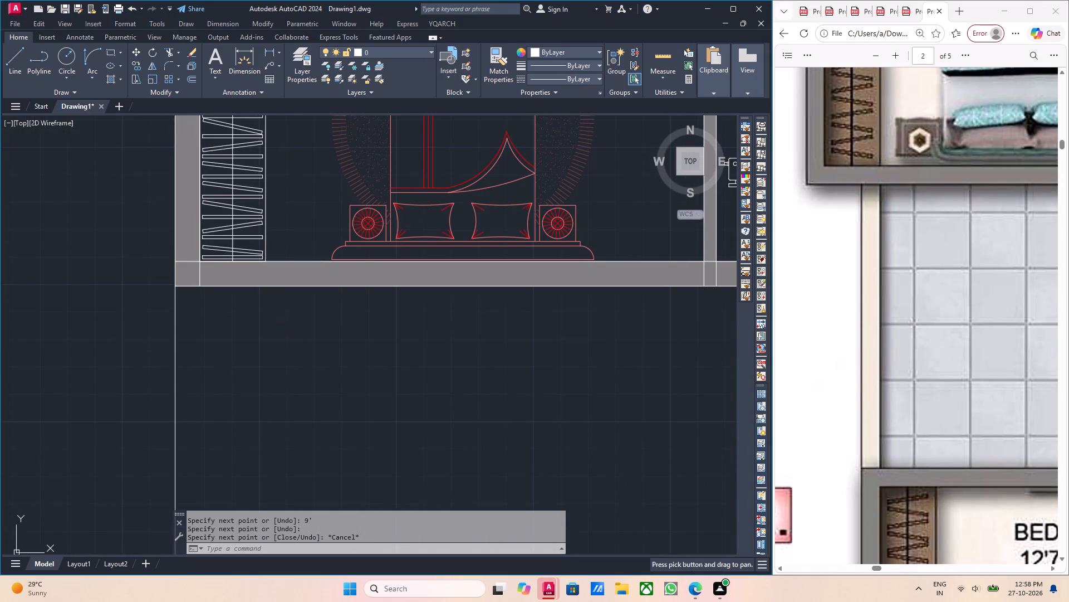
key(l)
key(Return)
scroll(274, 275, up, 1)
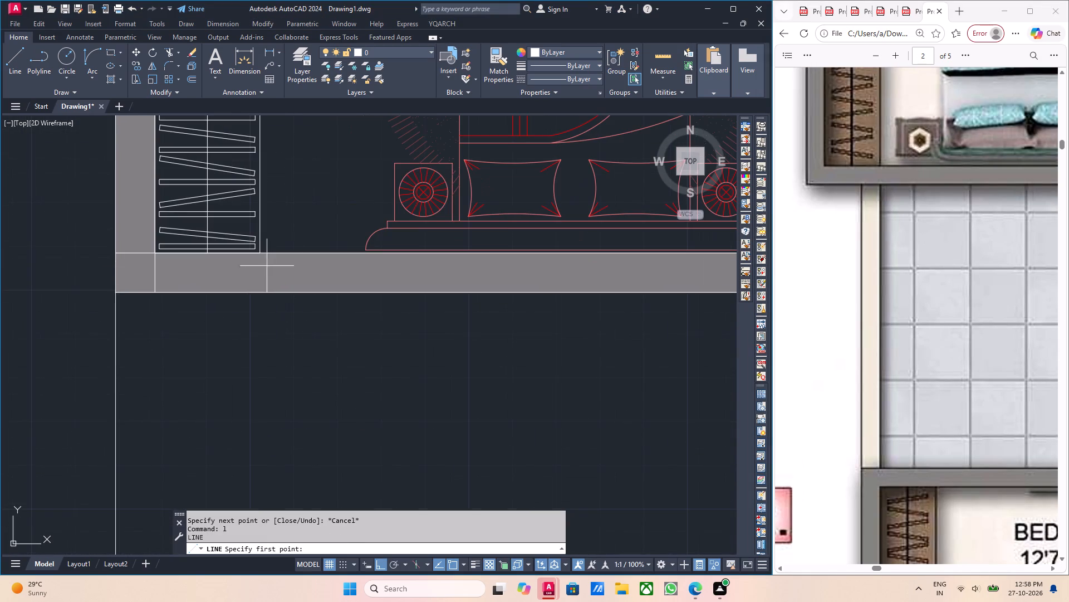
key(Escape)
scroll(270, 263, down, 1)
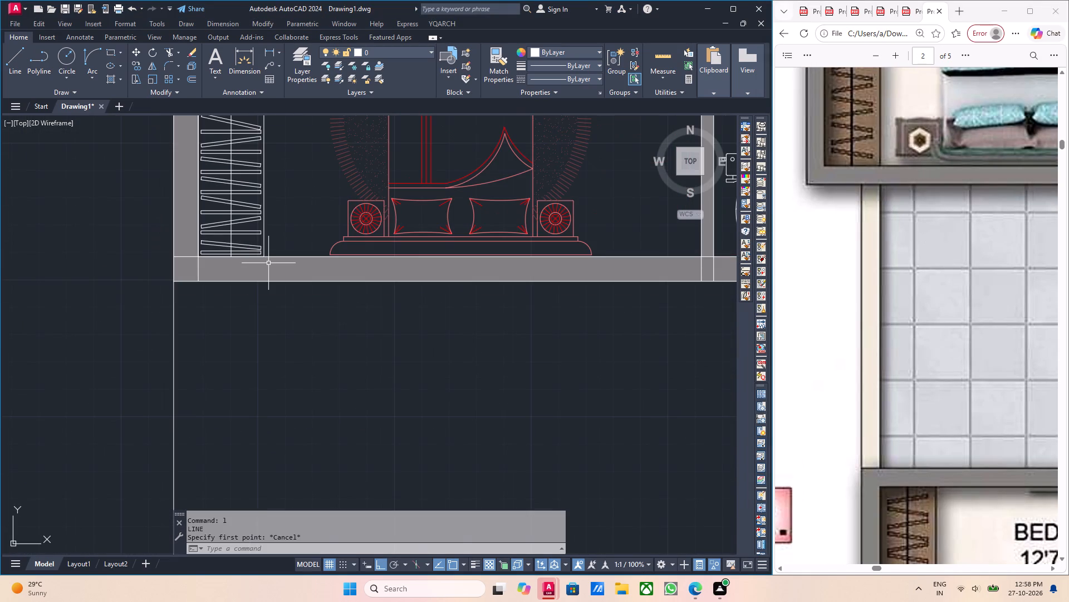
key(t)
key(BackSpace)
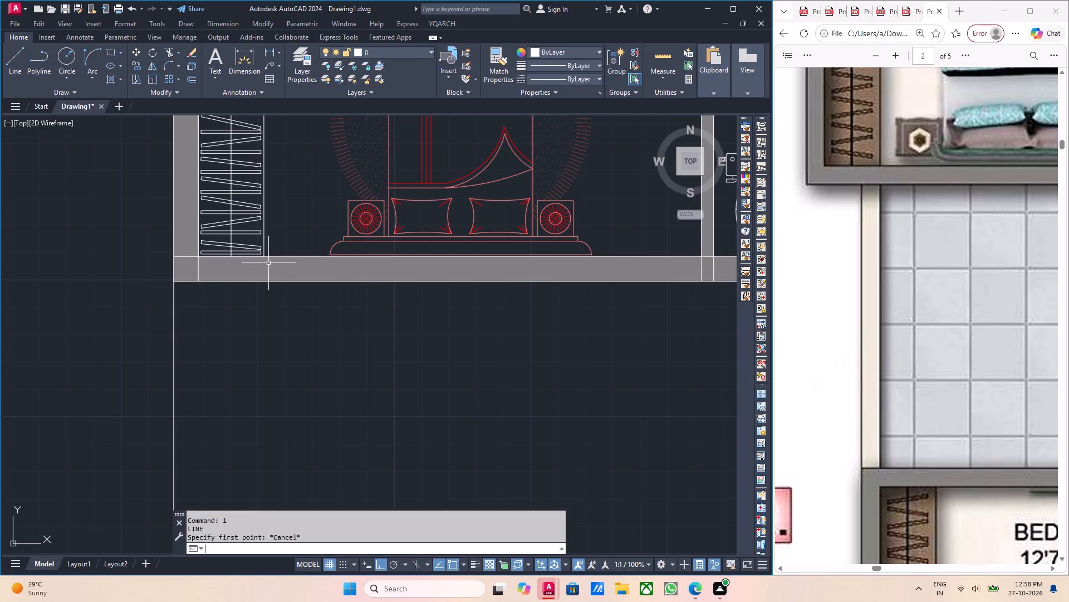
Draw rays running south and east from the wardrobe's south-east corner at the west apartment's south bedroom wall.
key(r)
text(ay)
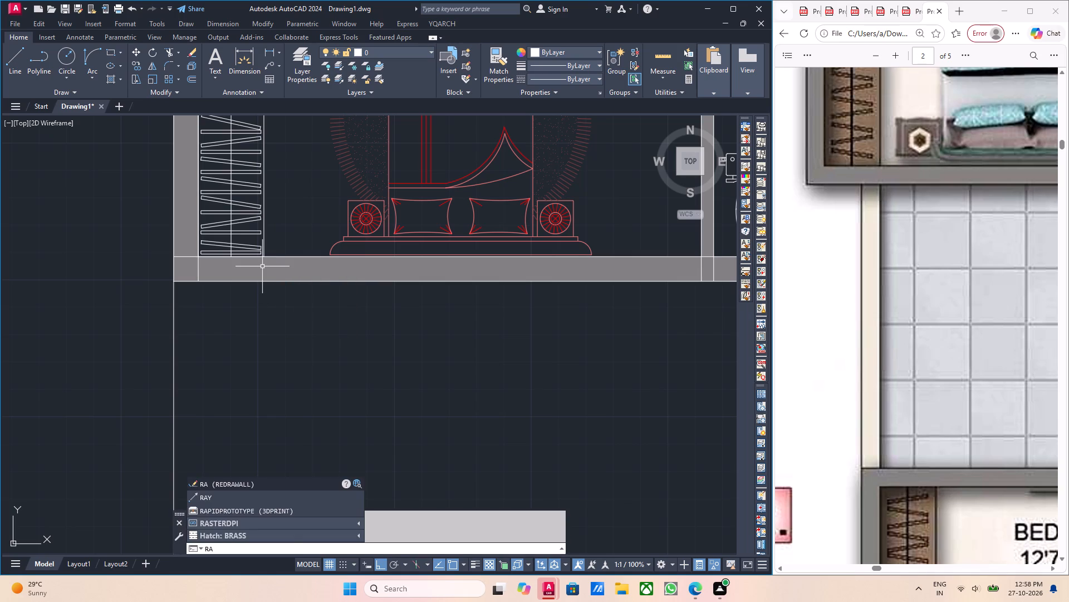
key(Return)
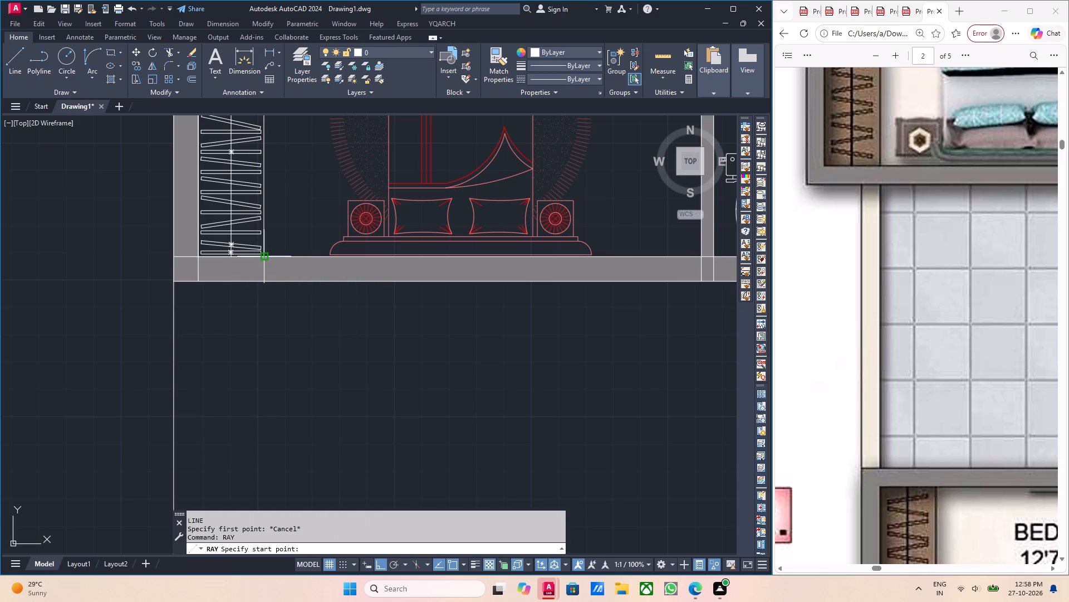
click(263, 255)
click(259, 356)
scroll(279, 357, down, 3)
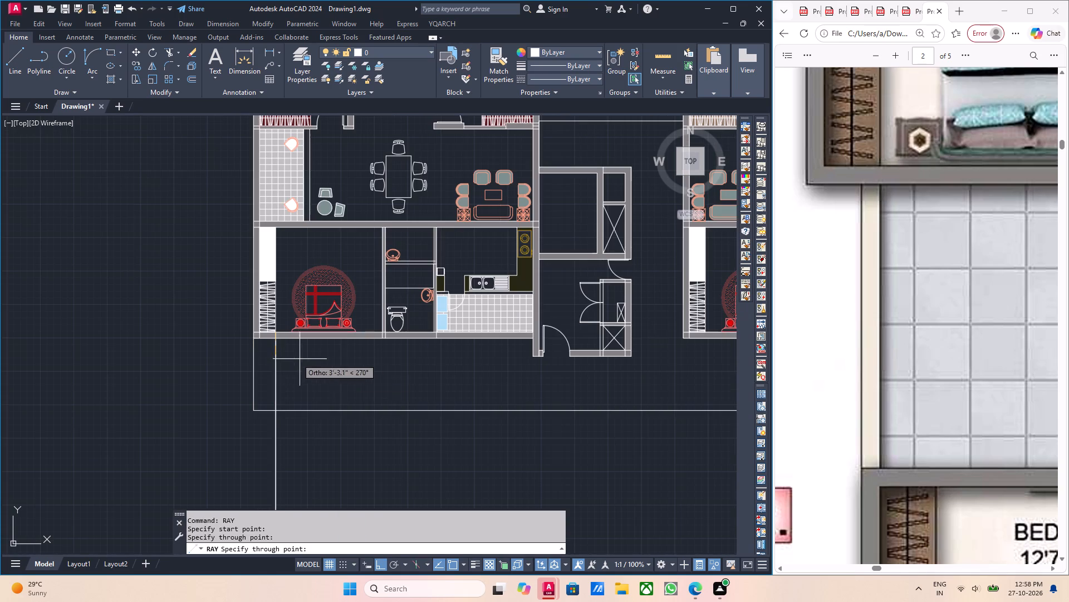
click(338, 374)
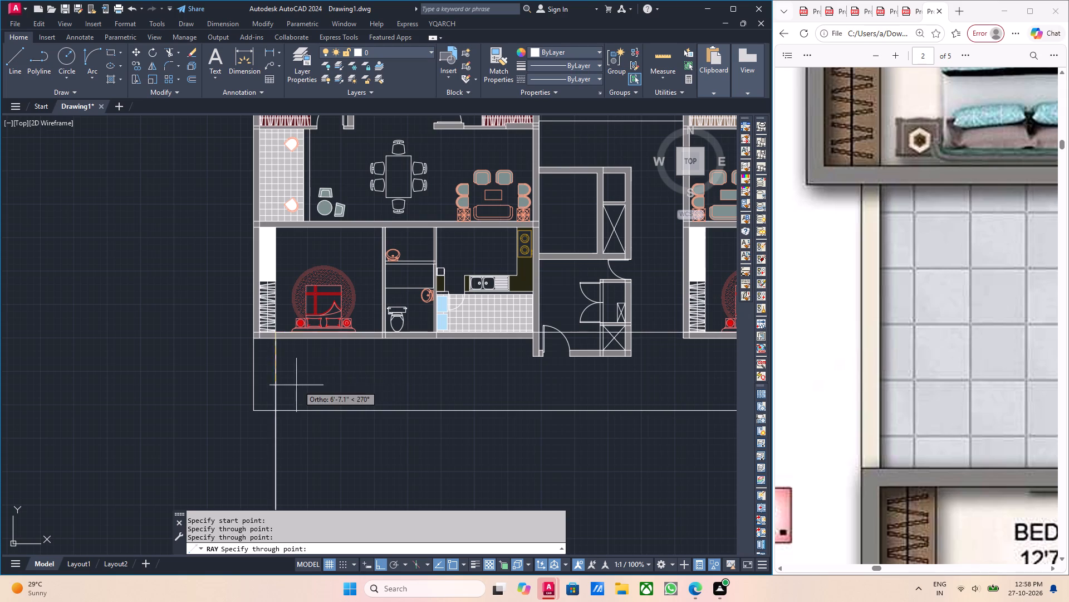
key(Escape)
Offset the vertical ray below the wardrobe 9 inches to the west.
middle_drag(291, 387, 320, 384)
drag(315, 381, 309, 381)
click(298, 376)
middle_click(359, 384)
key(o)
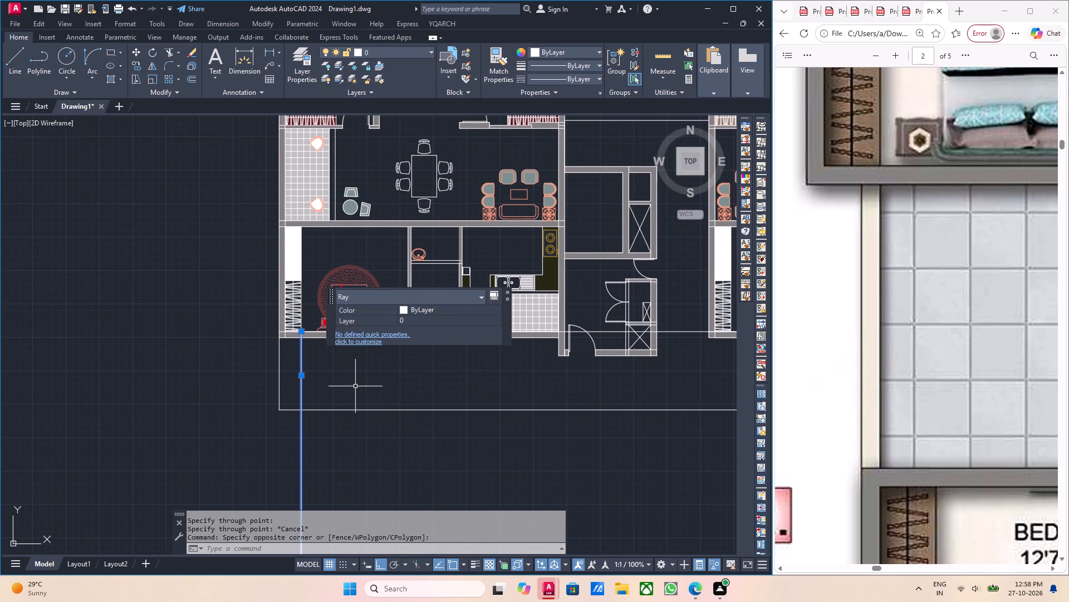
key(Return)
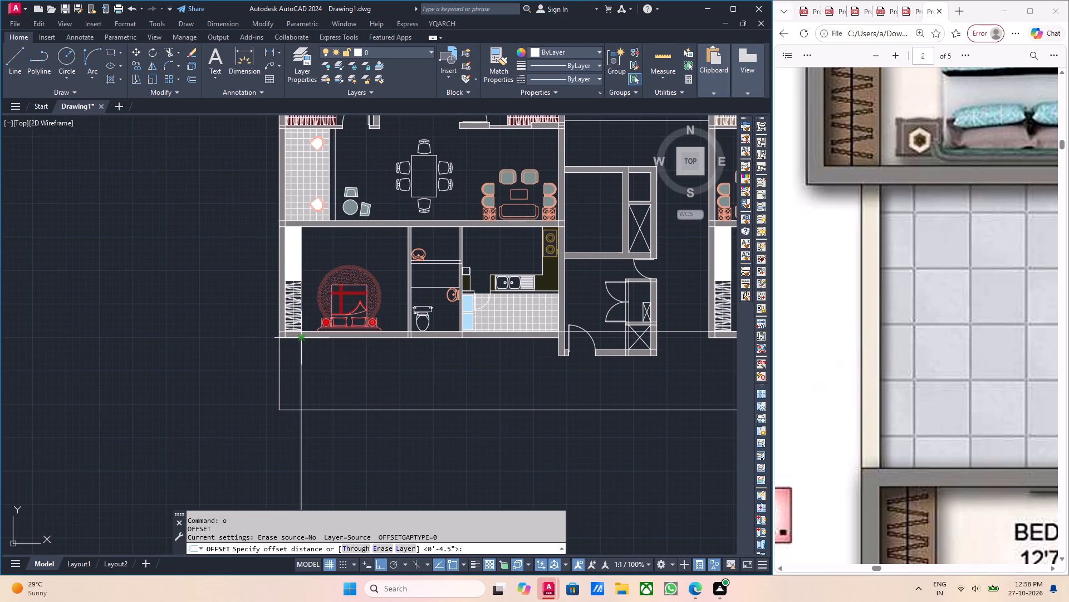
click(300, 339)
key(9)
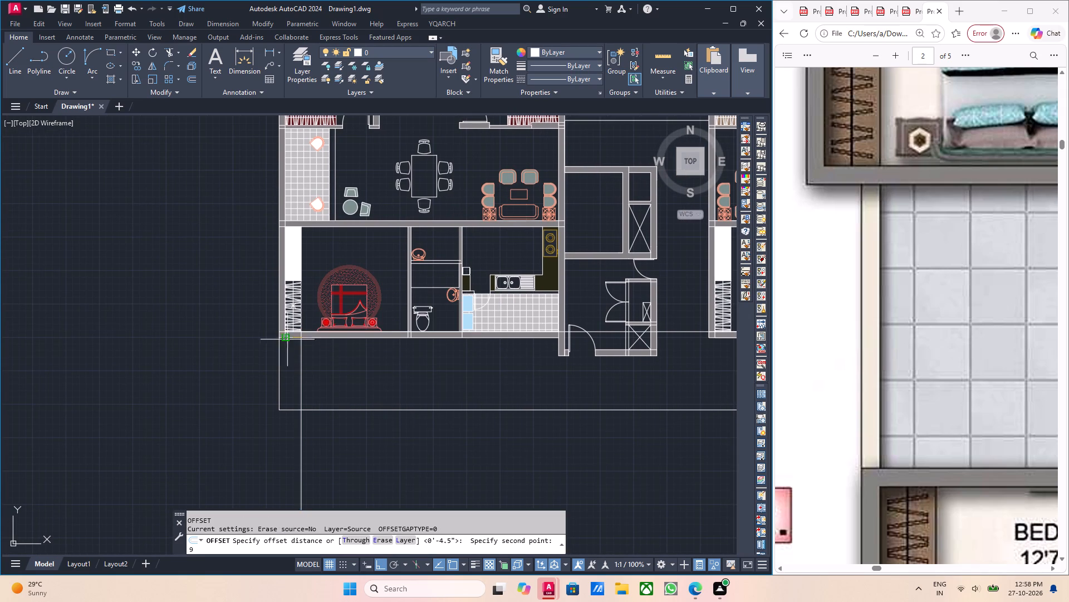
key(Return)
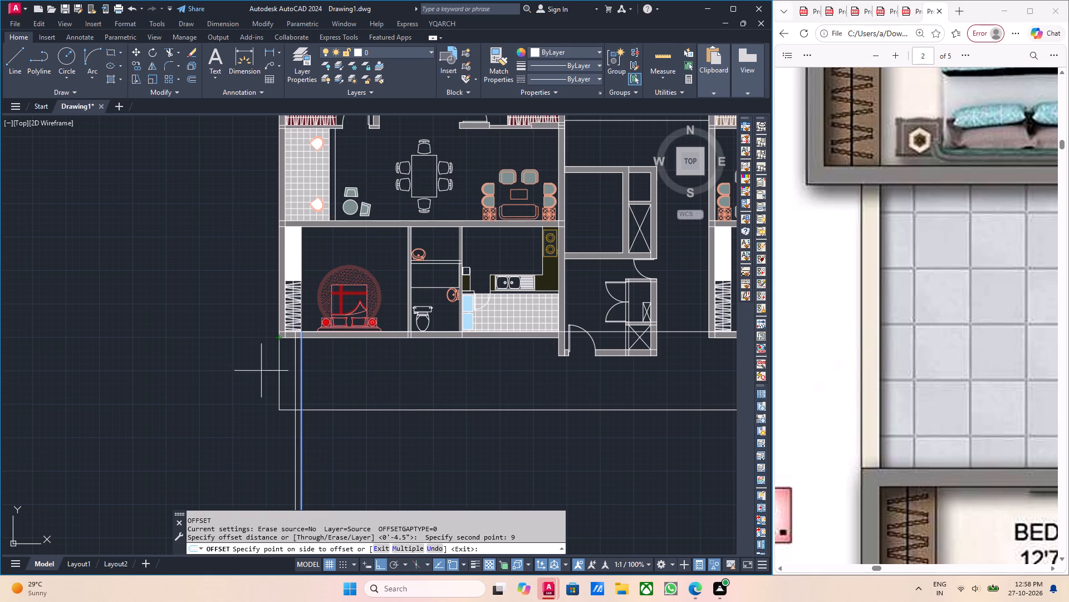
click(220, 387)
scroll(319, 388, down, 2)
middle_drag(328, 403, 293, 380)
scroll(313, 397, up, 2)
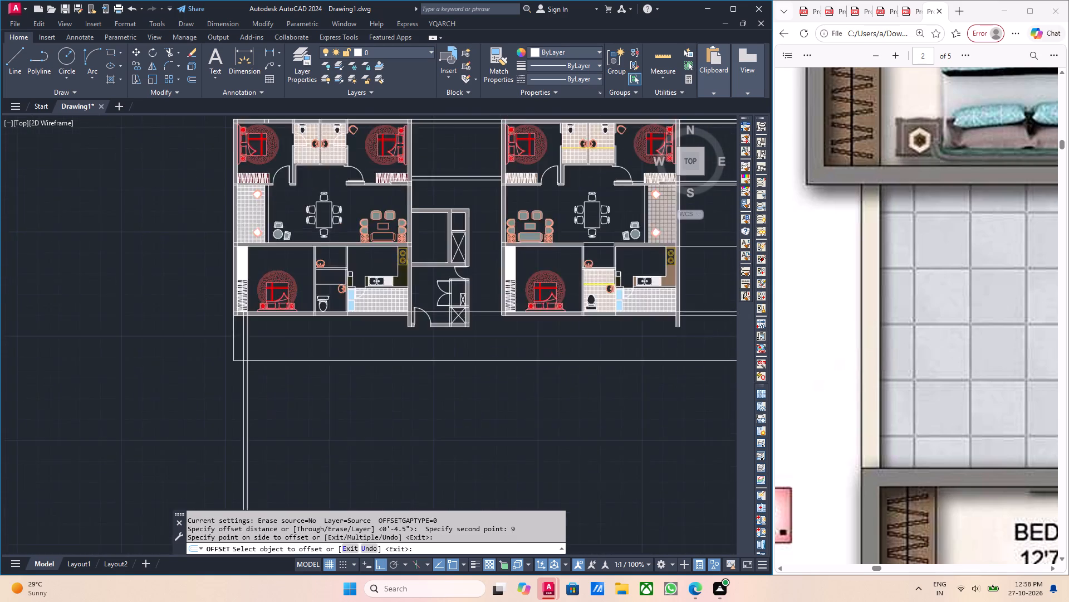
middle_drag(313, 401, 360, 435)
scroll(279, 377, up, 1)
key(Escape)
Delete the 9' vertical line below the west apartment's south-west corner.
scroll(191, 336, up, 2)
click(219, 332)
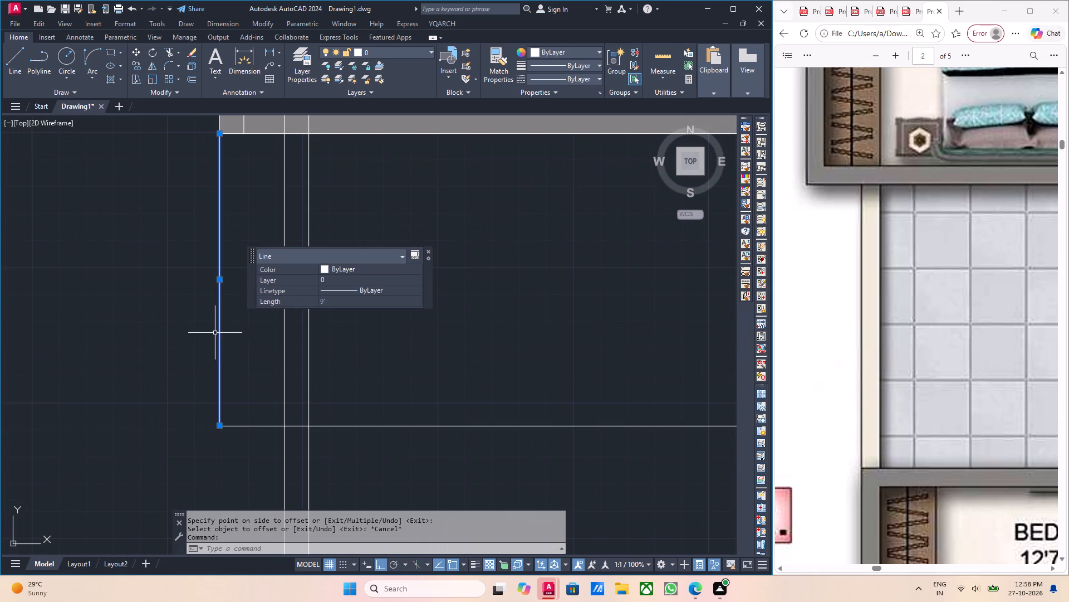
scroll(271, 352, up, 1)
middle_drag(245, 361, 239, 362)
scroll(239, 362, down, 1)
key(F12)
key(Delete)
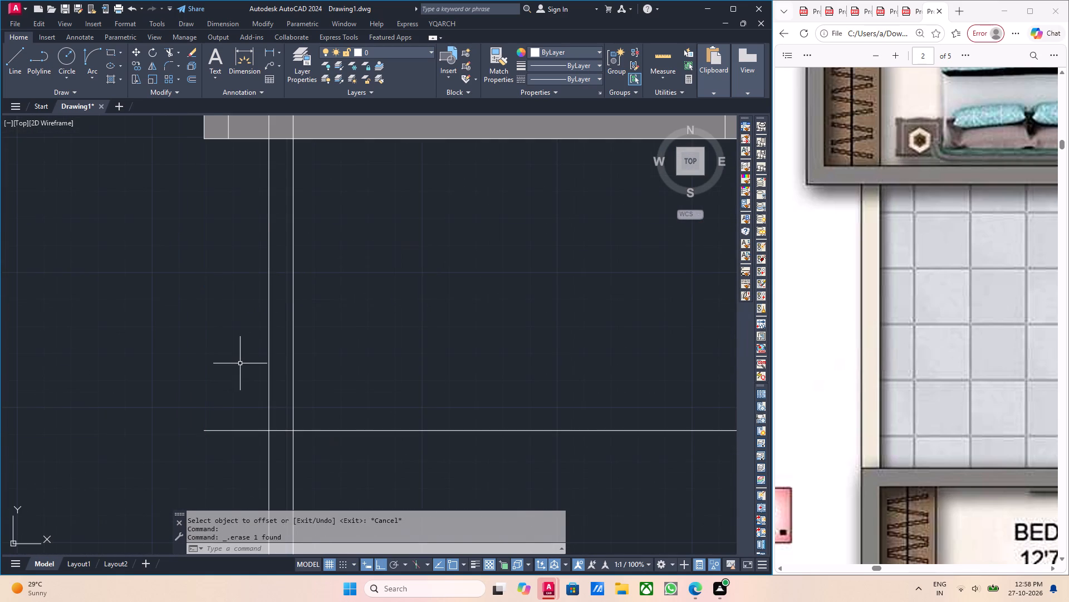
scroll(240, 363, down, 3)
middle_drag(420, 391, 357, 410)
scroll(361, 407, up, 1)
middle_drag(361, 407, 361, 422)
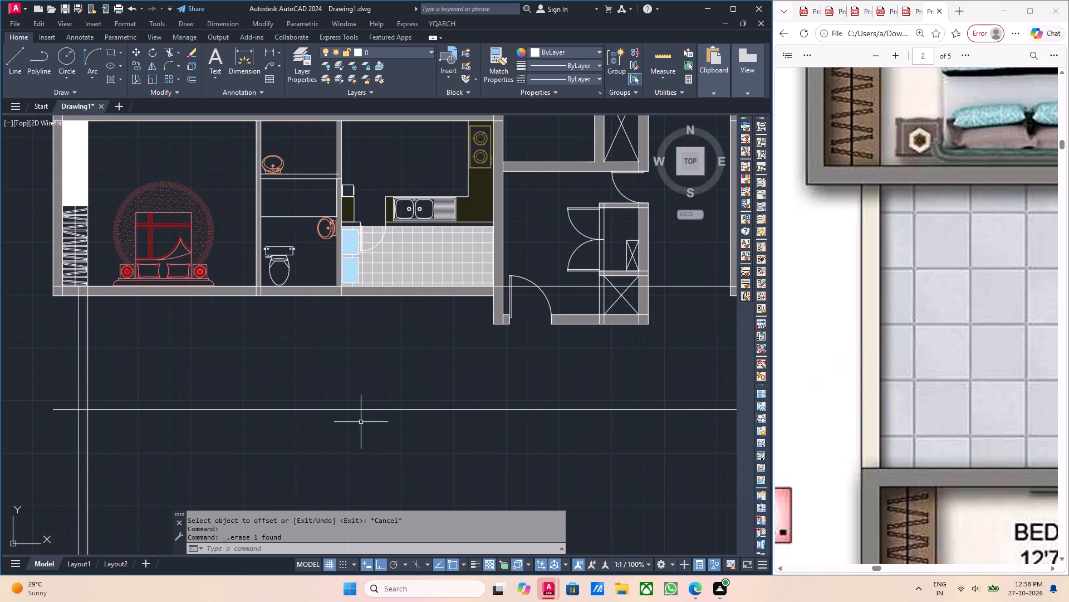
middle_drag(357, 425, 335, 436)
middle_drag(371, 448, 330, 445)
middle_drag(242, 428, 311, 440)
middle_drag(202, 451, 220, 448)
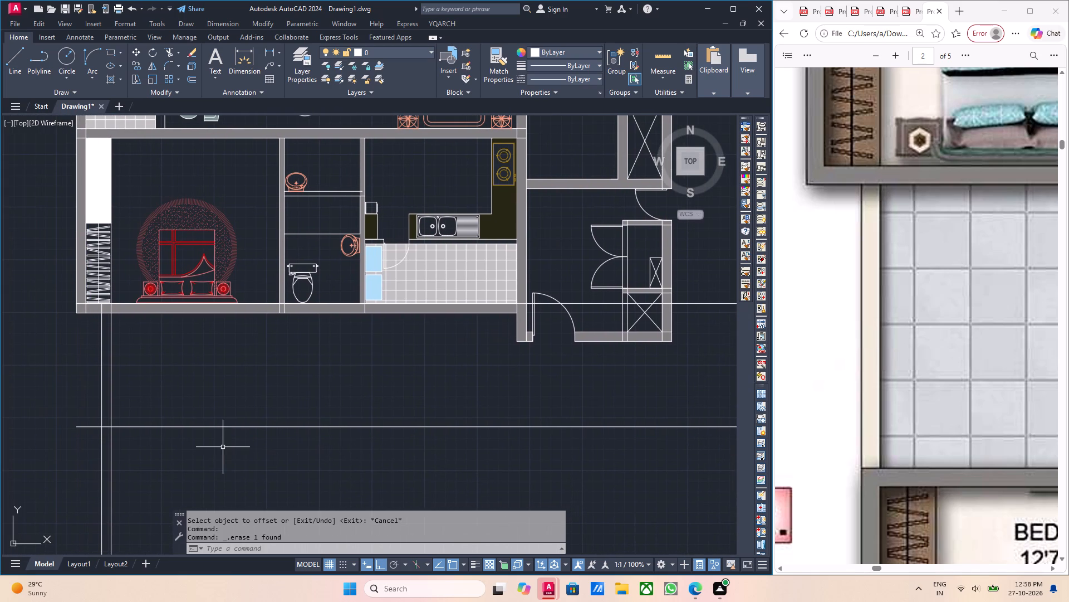
Draw a ray running east from where the outer vertical ray meets the horizontal line below the west apartment.
key(r)
key(a)
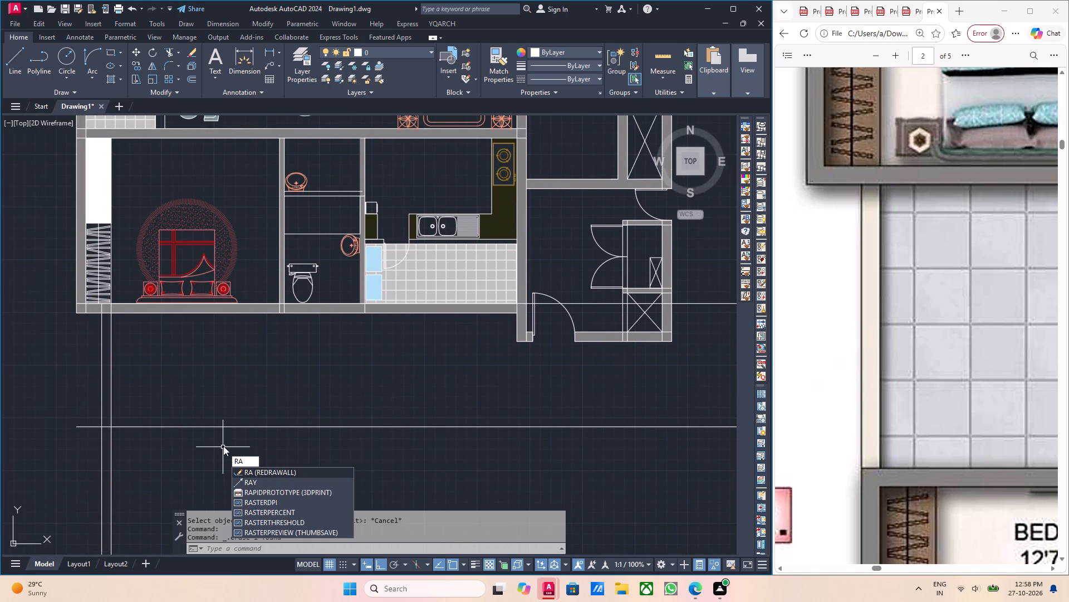
key(y)
key(Return)
click(97, 428)
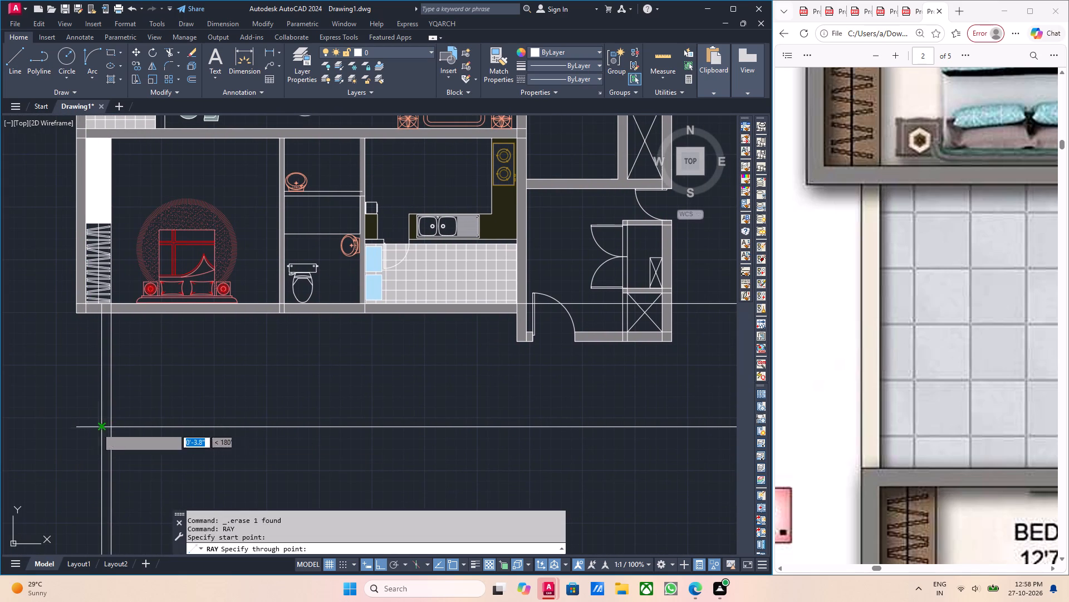
click(290, 423)
key(Escape)
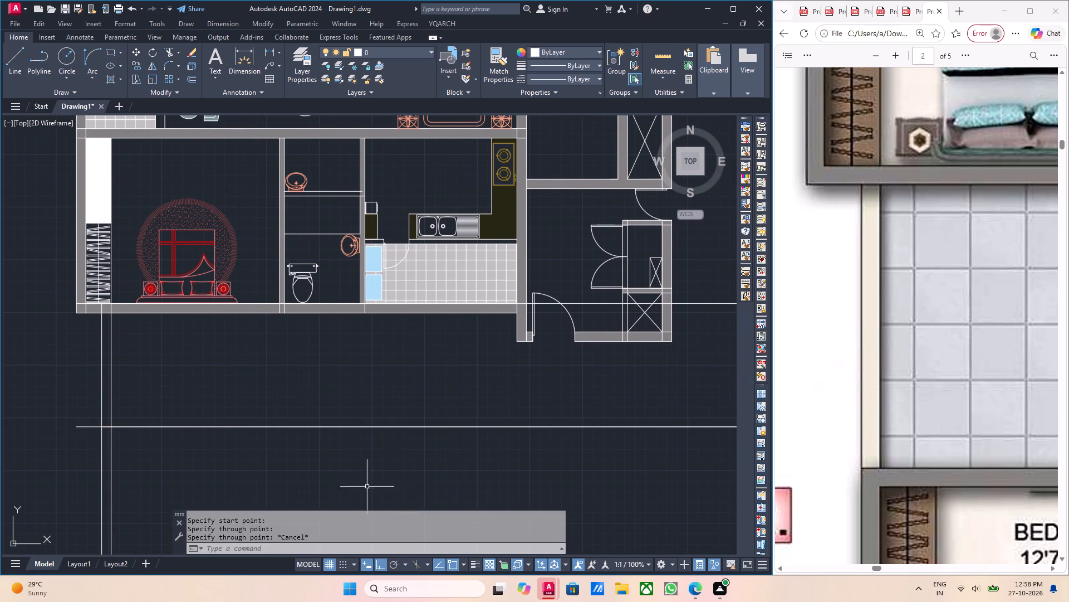
Delete the original horizontal line overlapping the new eastward ray below the west apartment.
scroll(100, 460, up, 2)
click(40, 378)
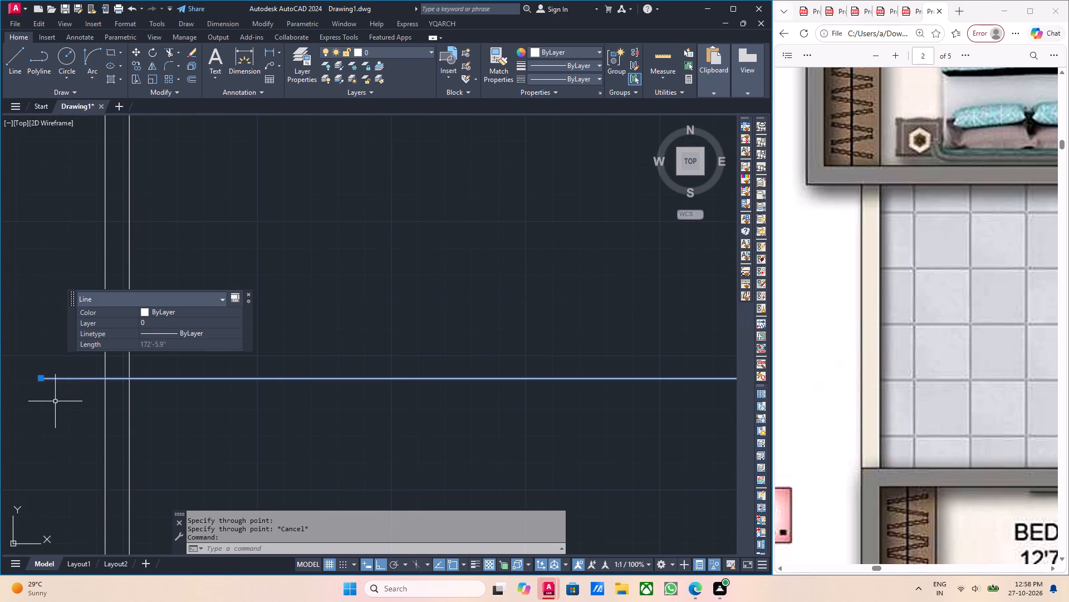
key(Delete)
Offset the eastward ray below the west apartment 9 inches to the south to form the next apartment's north wall.
scroll(55, 402, down, 3)
scroll(177, 419, down, 5)
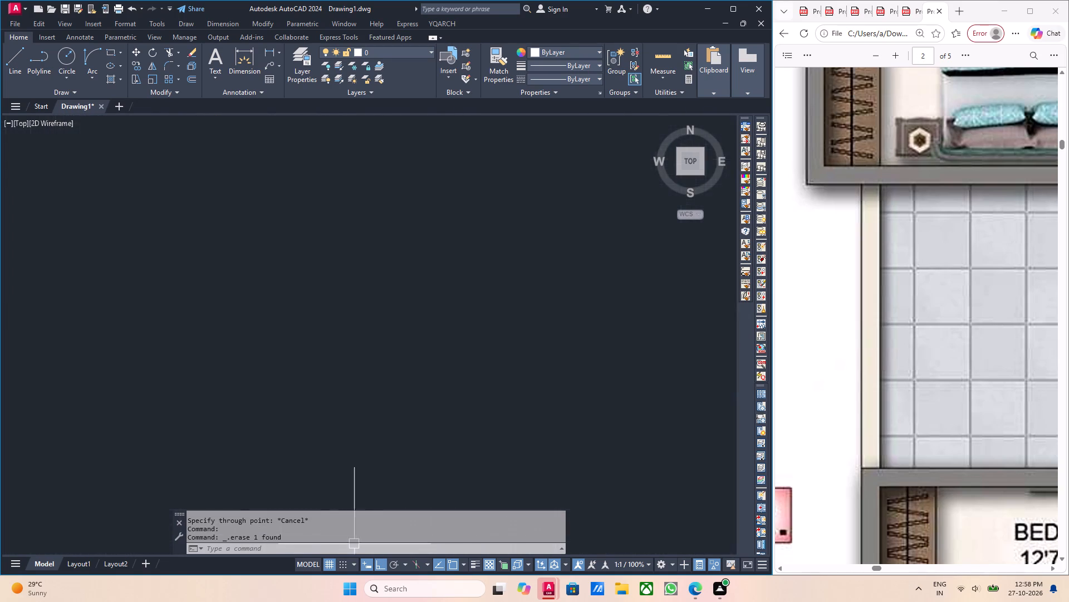
scroll(187, 419, down, 1)
middle_drag(216, 425, 206, 453)
scroll(172, 452, up, 4)
middle_drag(164, 425, 191, 471)
scroll(197, 468, up, 1)
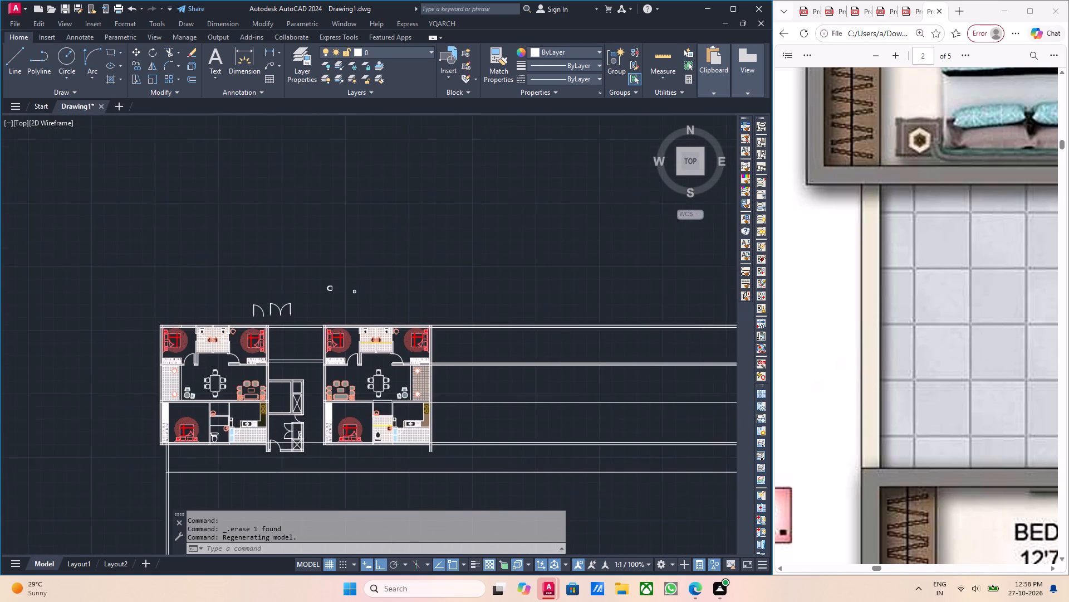
scroll(197, 468, up, 1)
drag(226, 485, 218, 480)
click(194, 468)
middle_drag(307, 478, 272, 449)
middle_drag(315, 463, 291, 426)
key(o)
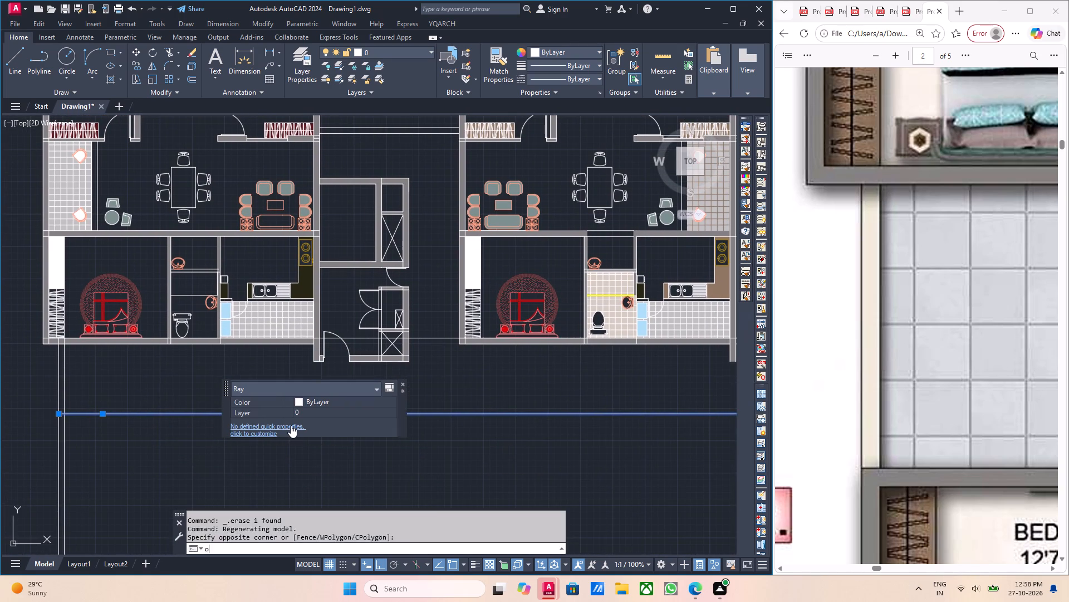
key(Return)
click(57, 415)
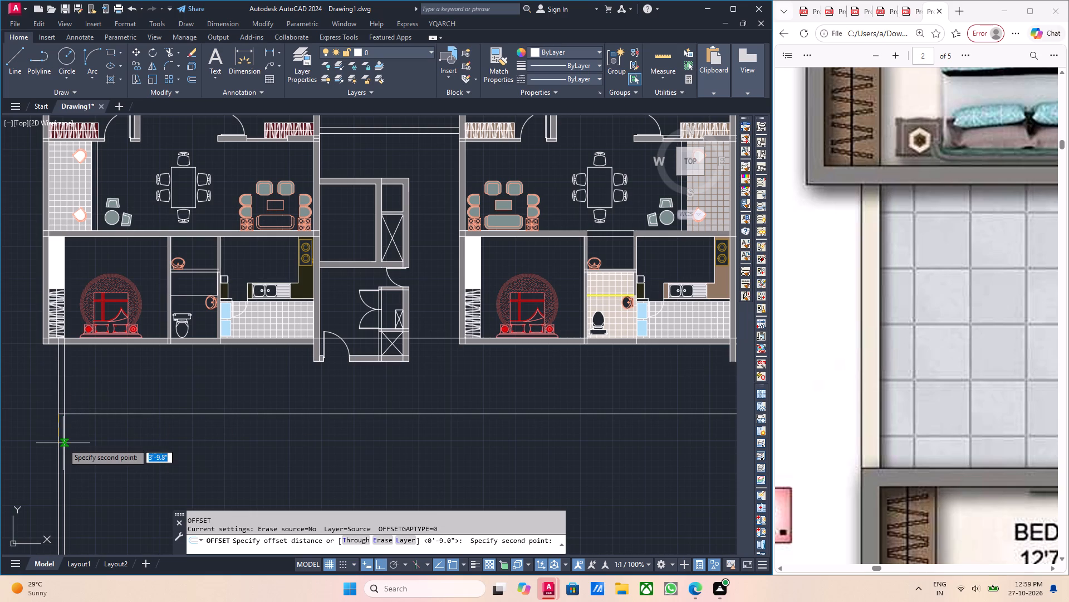
key(9)
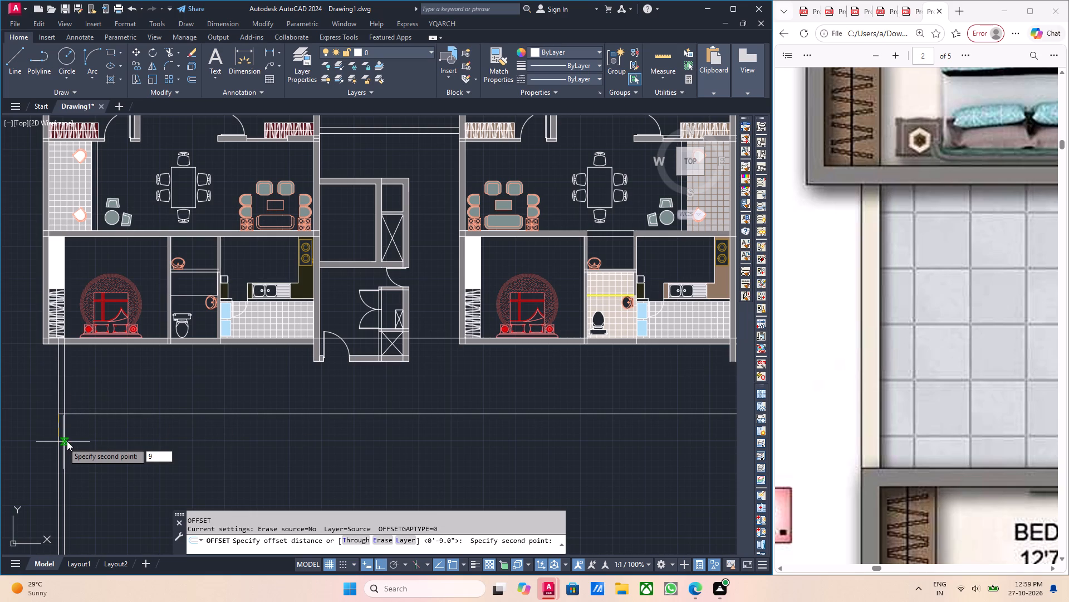
key(Return)
click(121, 460)
middle_drag(167, 460, 135, 447)
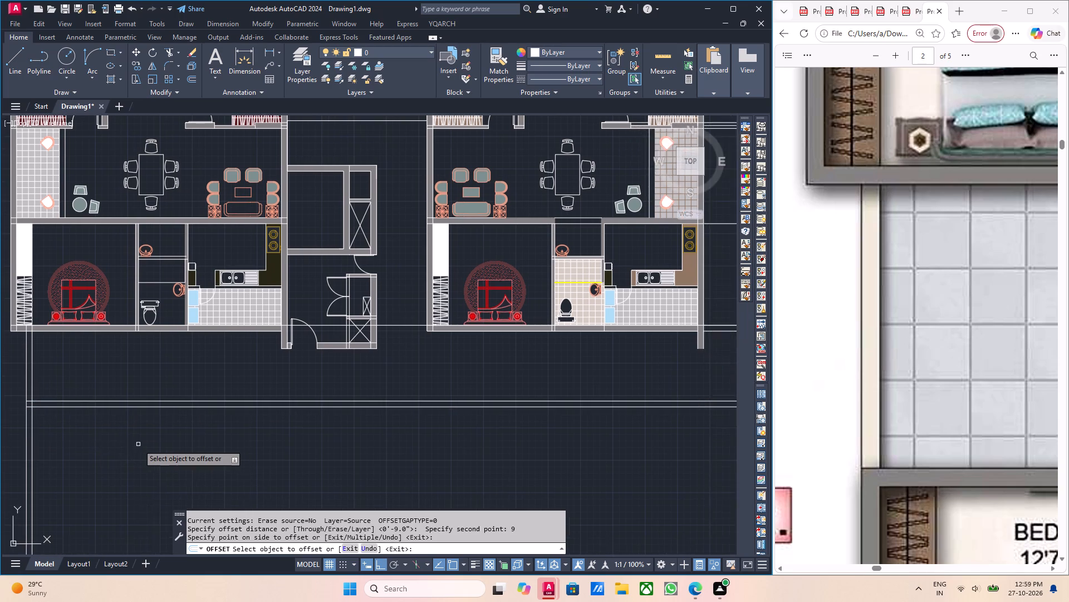
scroll(138, 444, down, 3)
middle_drag(250, 453, 187, 434)
key(Escape)
Trim away the horizontal rays extending east beyond the east apartment, keeping the pair for the next apartment's north wall.
middle_drag(202, 434, 269, 436)
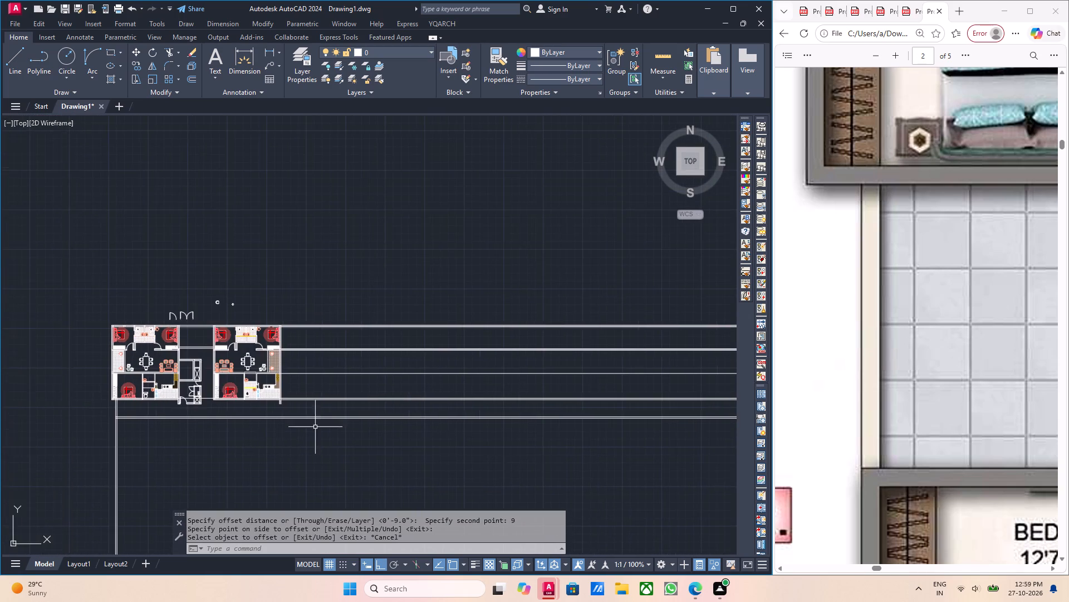
middle_drag(337, 423, 230, 462)
middle_drag(246, 453, 261, 477)
scroll(246, 453, up, 1)
middle_drag(246, 459, 248, 464)
scroll(179, 434, up, 3)
middle_drag(190, 388, 199, 394)
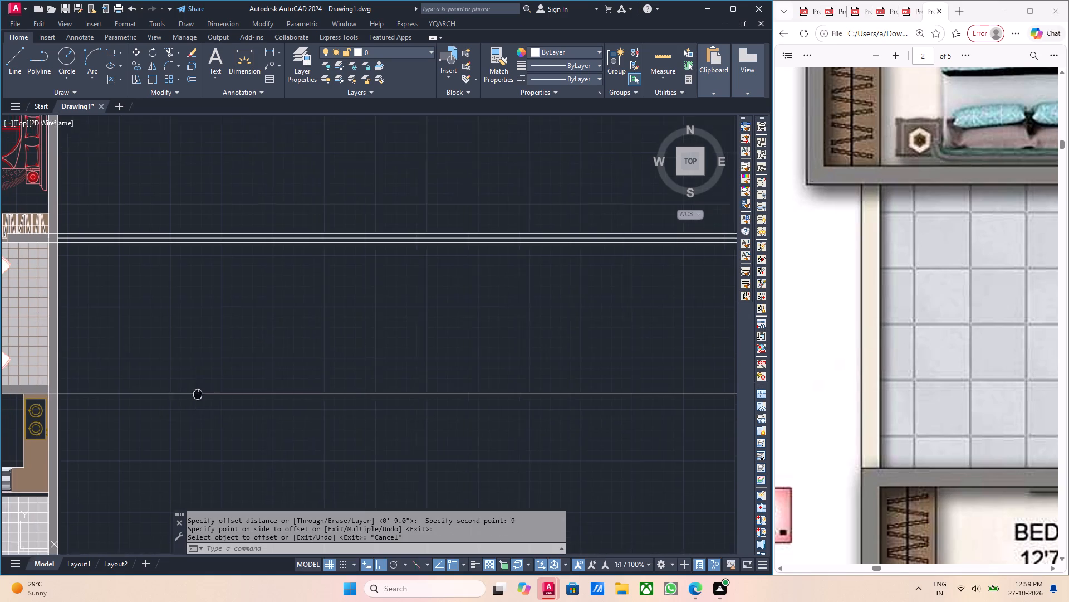
middle_drag(199, 394, 232, 432)
middle_drag(200, 336, 223, 393)
scroll(214, 368, up, 2)
middle_drag(200, 373, 233, 436)
middle_drag(164, 395, 173, 404)
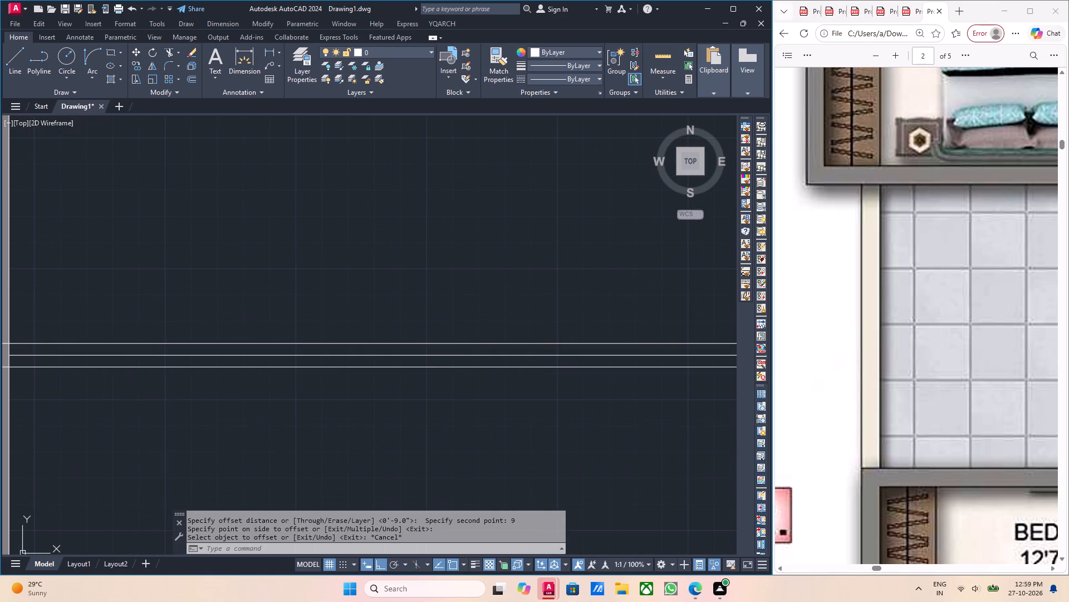
text(tr)
key(Return)
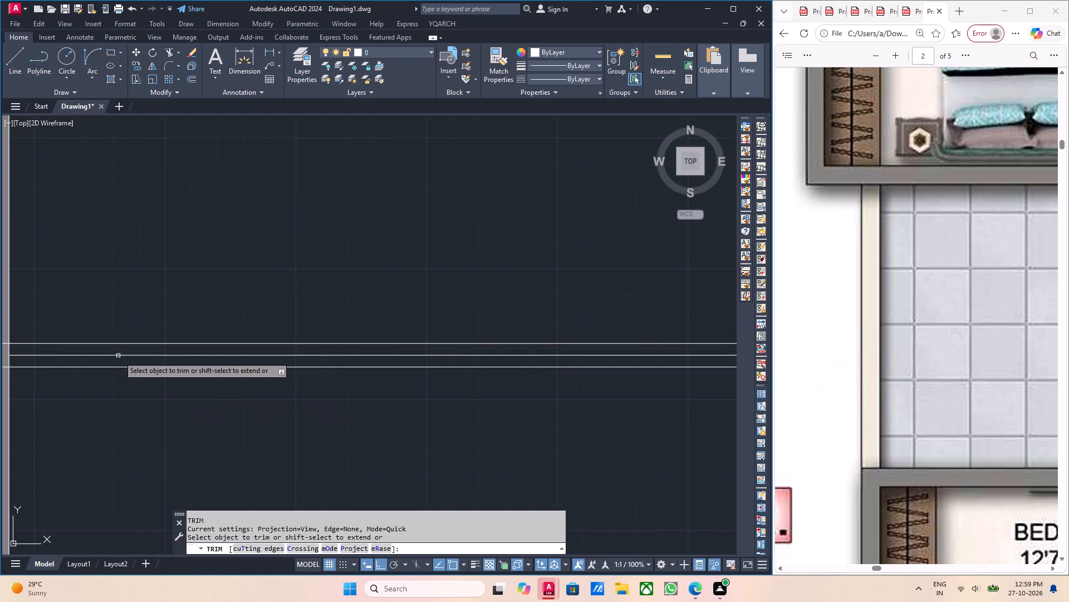
click(119, 356)
click(125, 345)
click(126, 365)
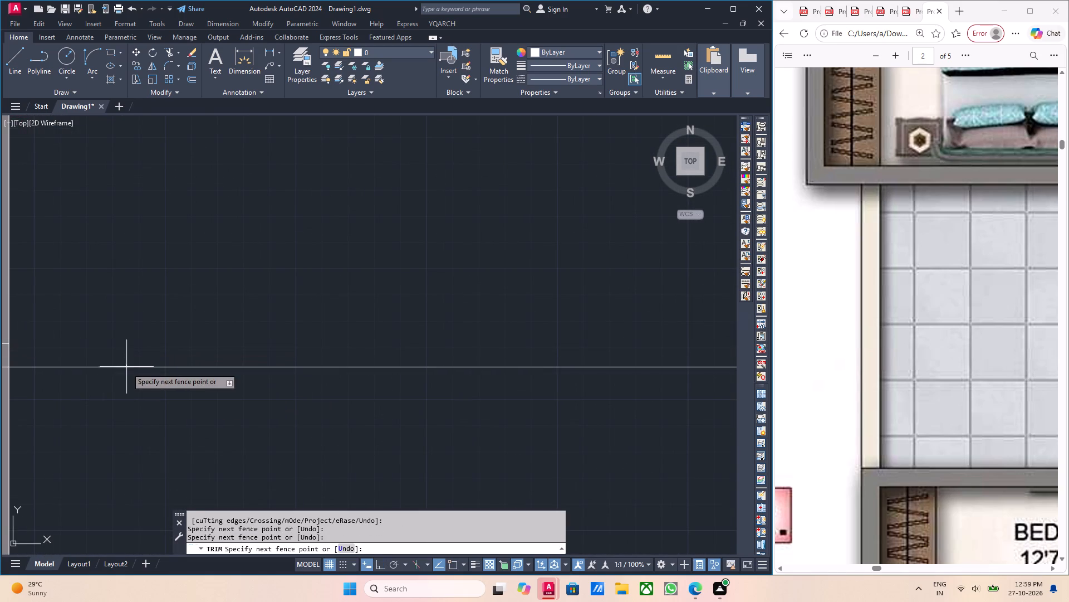
click(121, 373)
scroll(122, 373, down, 5)
middle_drag(287, 439, 271, 365)
scroll(308, 378, up, 1)
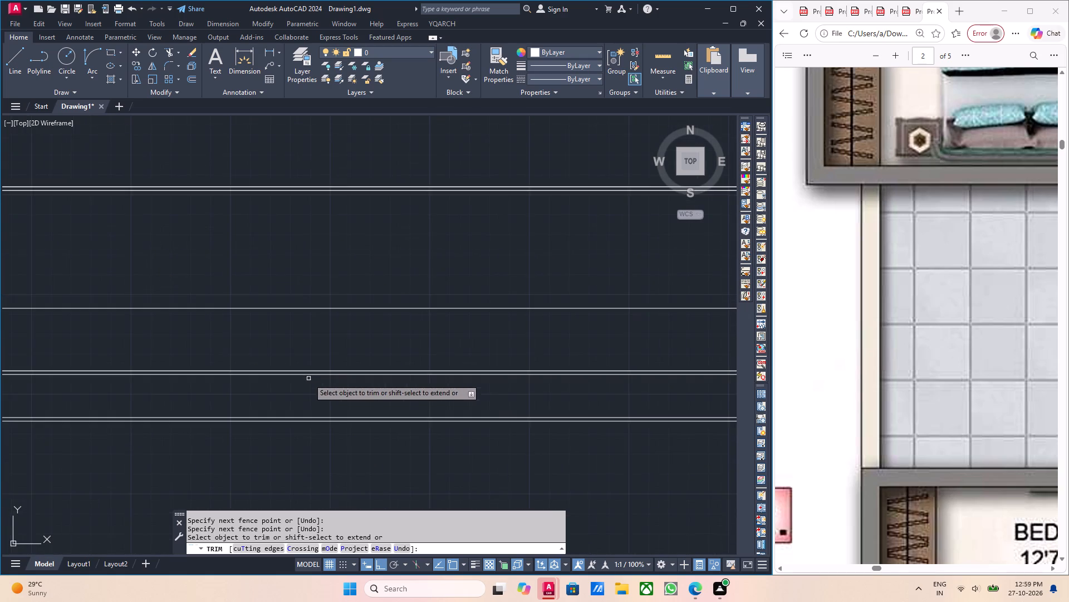
scroll(338, 400, down, 2)
click(338, 400)
click(297, 292)
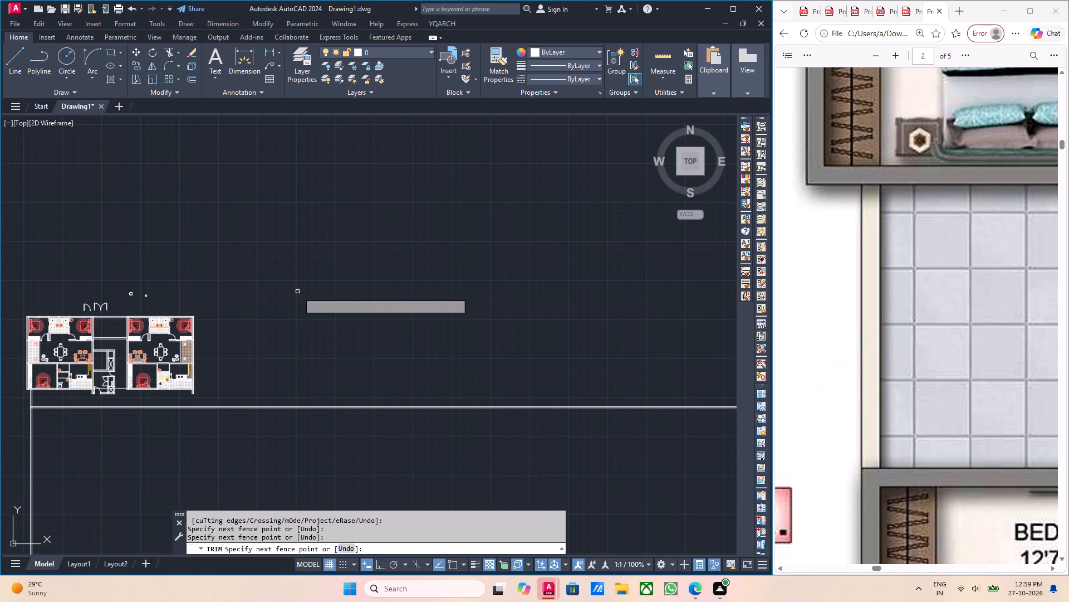
key(Escape)
In the PDF brochure, examine the layout and room dimensions of the 1533 Sft. apartment below the service slab.
middle_drag(258, 338, 429, 317)
middle_drag(355, 344, 421, 331)
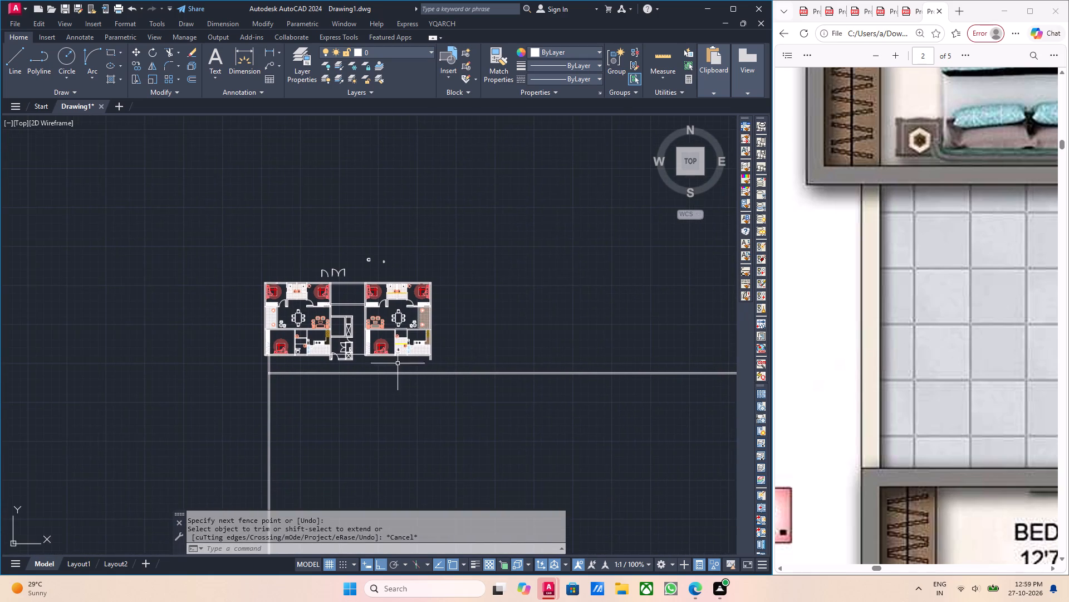
middle_drag(411, 391, 425, 382)
middle_drag(541, 395, 437, 400)
scroll(886, 382, down, 2)
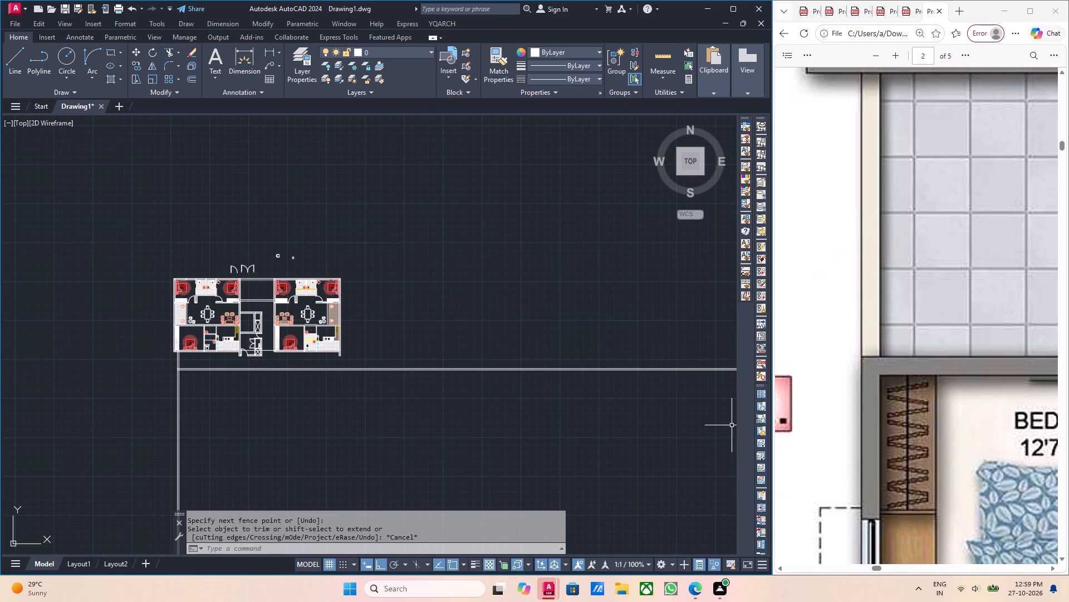
ctrl+scroll(900, 382, down, 2)
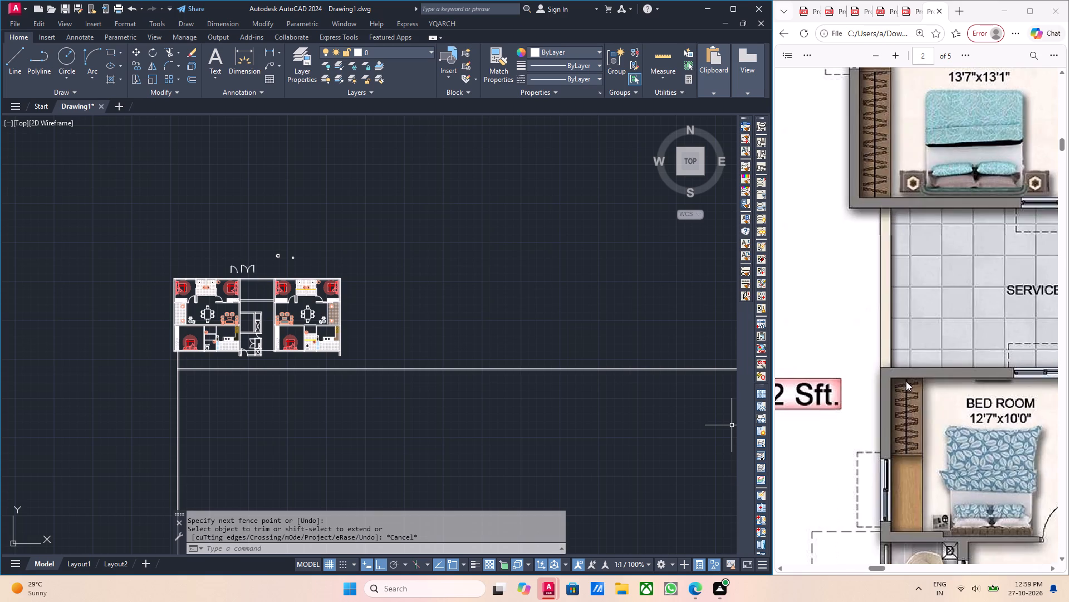
ctrl+scroll(954, 389, down, 6)
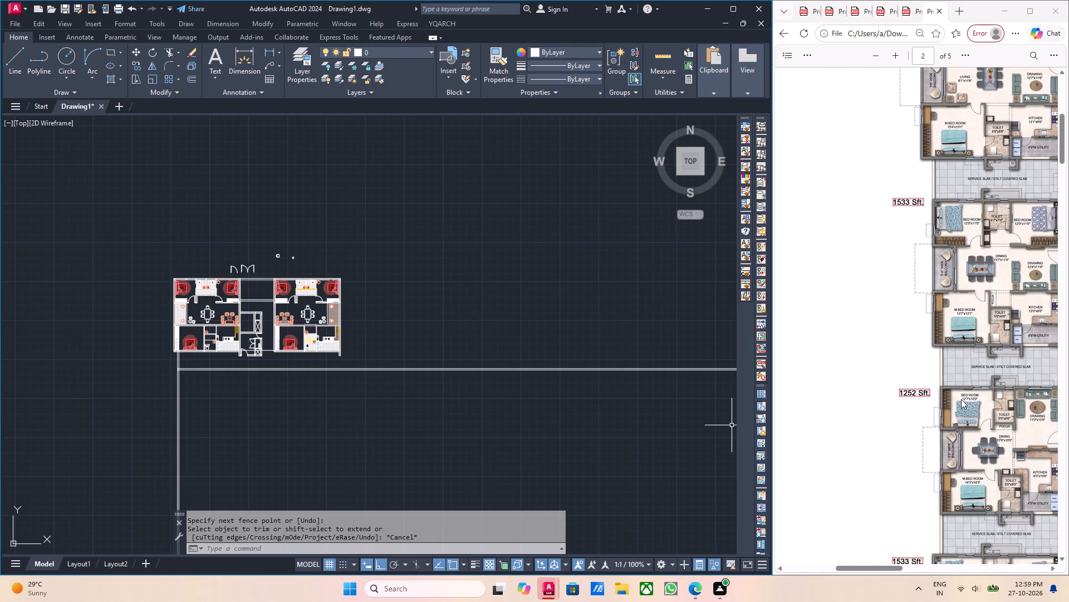
ctrl+middle_drag(961, 399, 870, 411)
ctrl+middle_drag(885, 401, 953, 394)
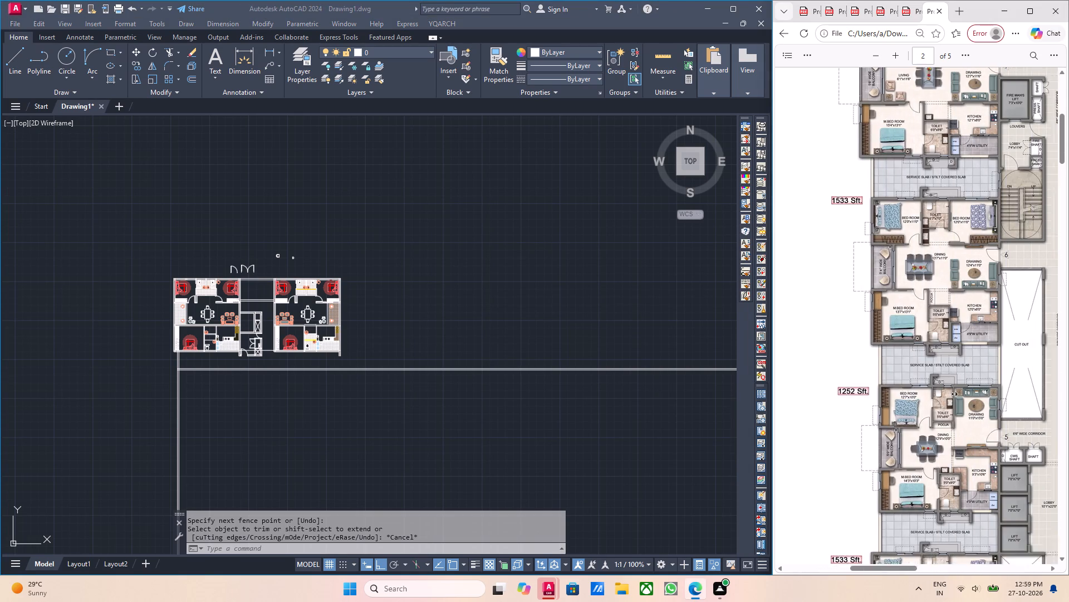
ctrl+middle_drag(953, 394, 955, 394)
ctrl+middle_drag(974, 382, 927, 386)
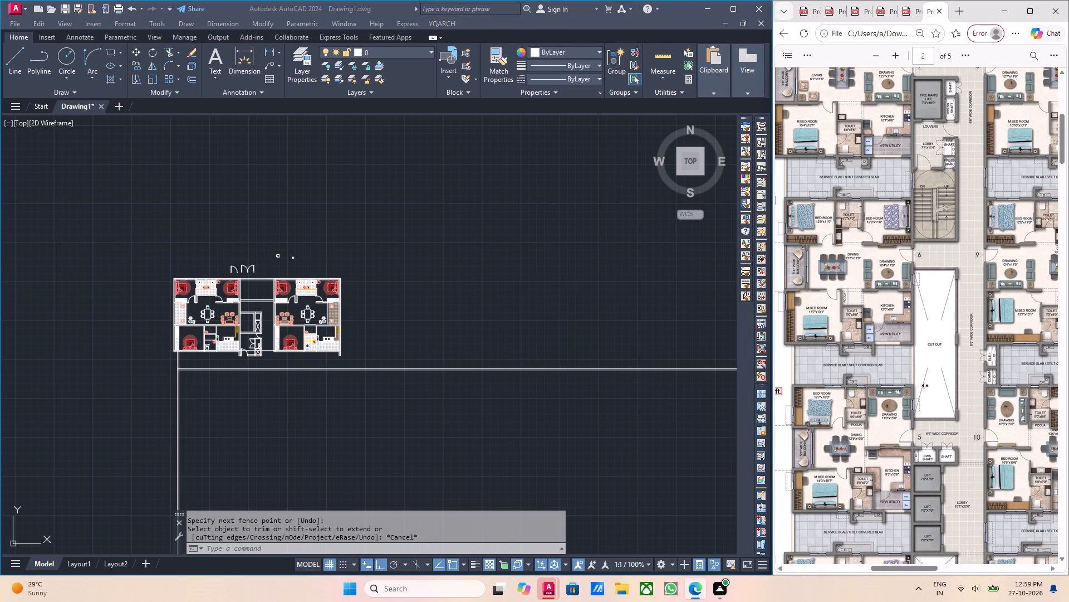
ctrl+middle_drag(927, 386, 924, 386)
ctrl+scroll(904, 268, up, 1)
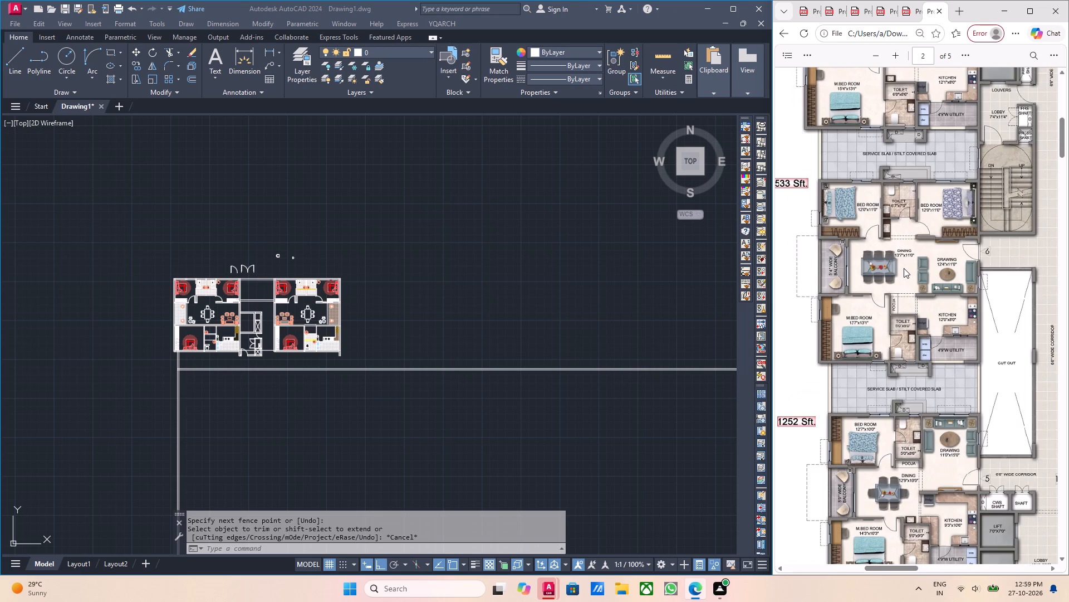
ctrl+scroll(904, 268, up, 2)
ctrl+scroll(904, 268, down, 1)
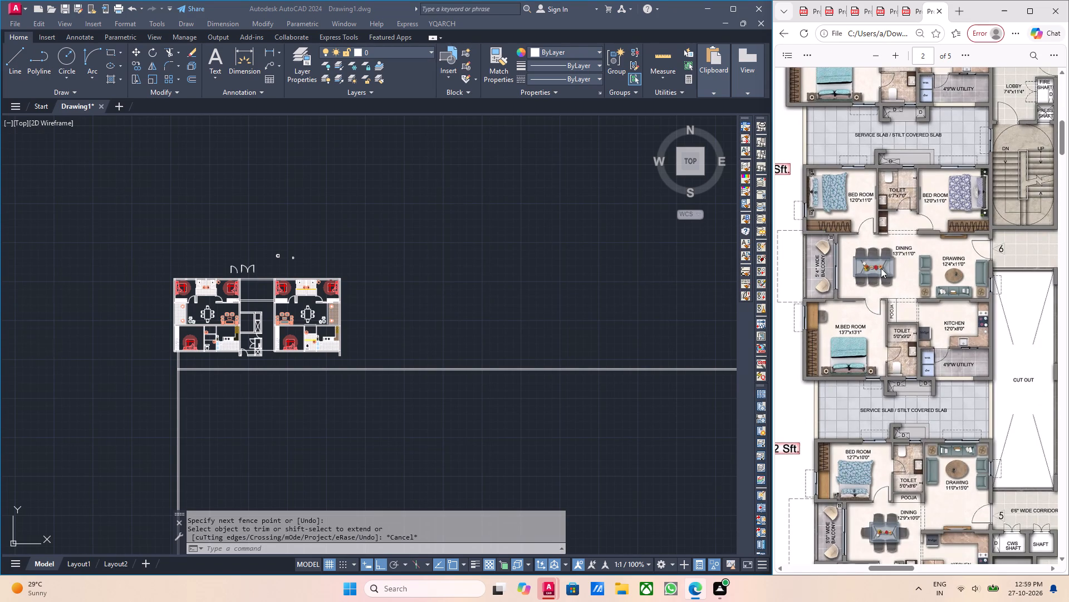
scroll(846, 240, up, 2)
scroll(848, 310, up, 1)
scroll(844, 309, down, 2)
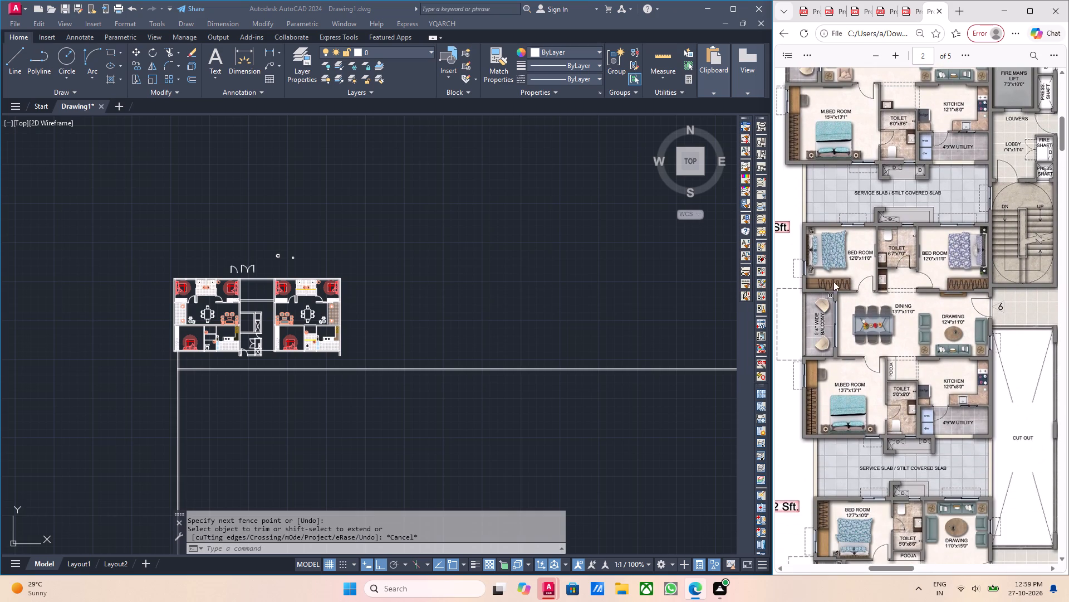
scroll(797, 285, down, 1)
scroll(197, 366, up, 2)
Offset the lower ray of the new north wall 11' to the south to set the bedroom depth.
middle_drag(179, 371, 221, 350)
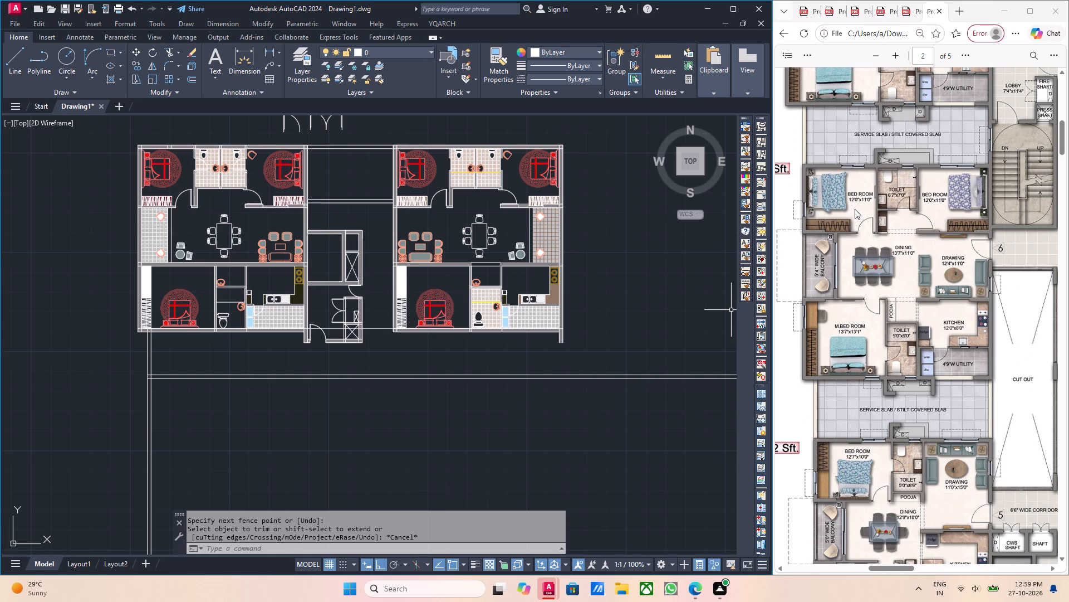
scroll(164, 368, up, 3)
middle_drag(183, 406, 236, 349)
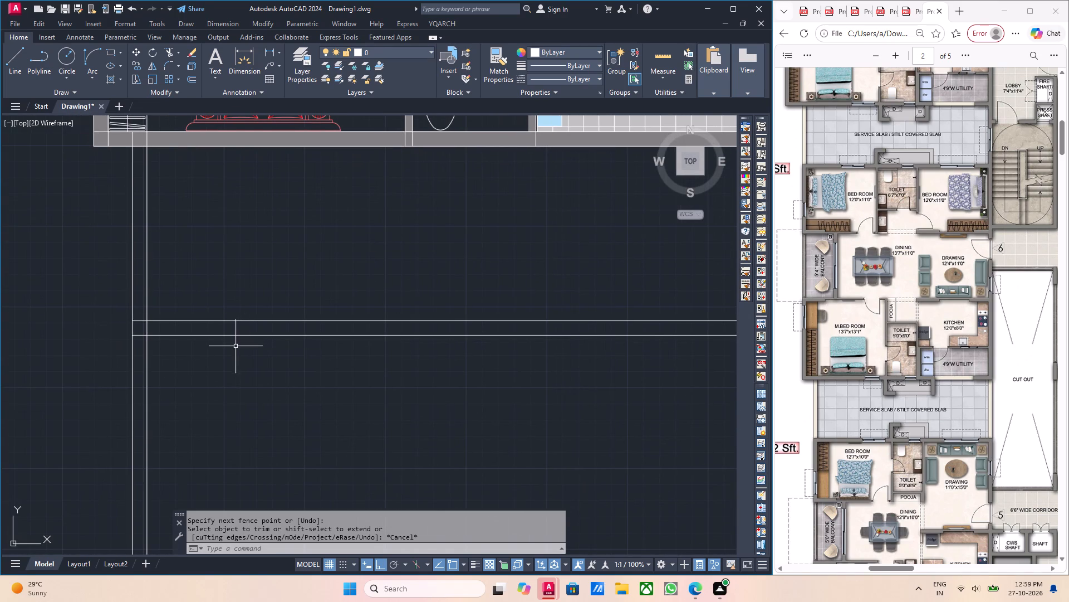
click(236, 346)
click(215, 332)
middle_drag(329, 424, 302, 410)
key(o)
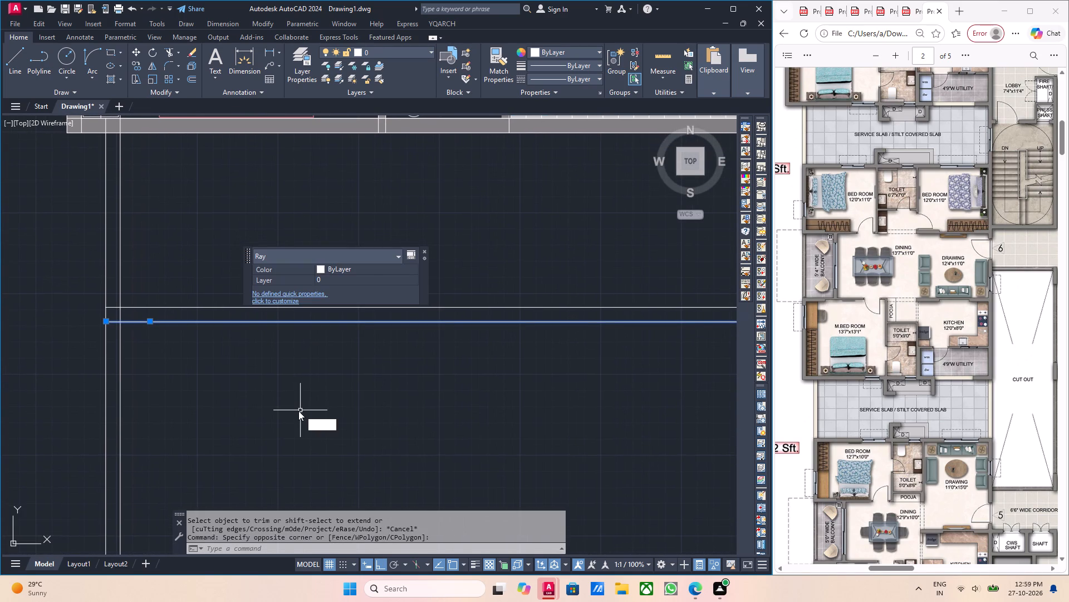
key(Return)
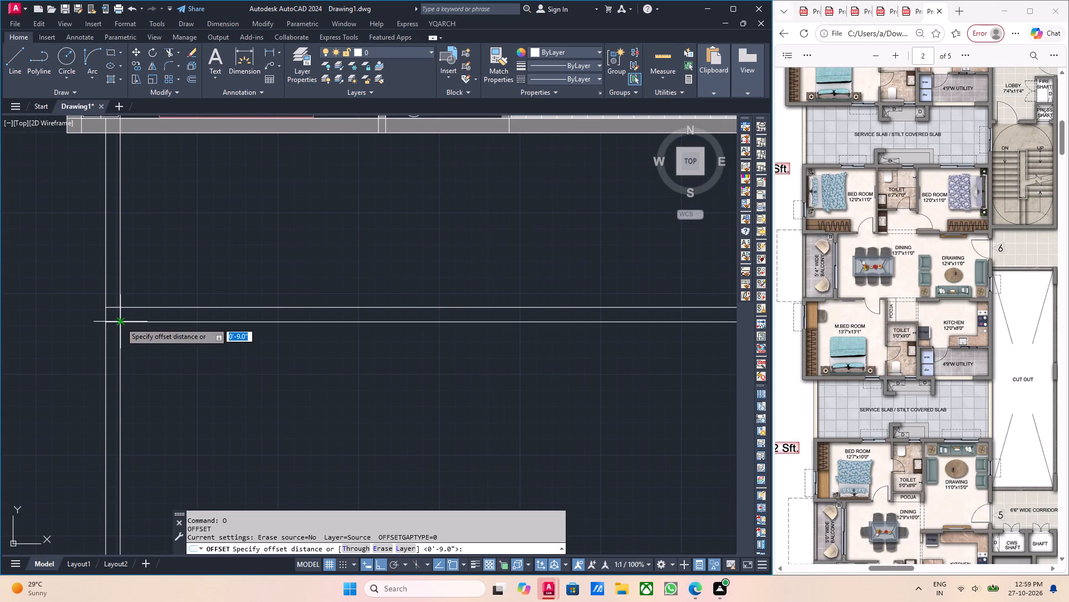
click(120, 322)
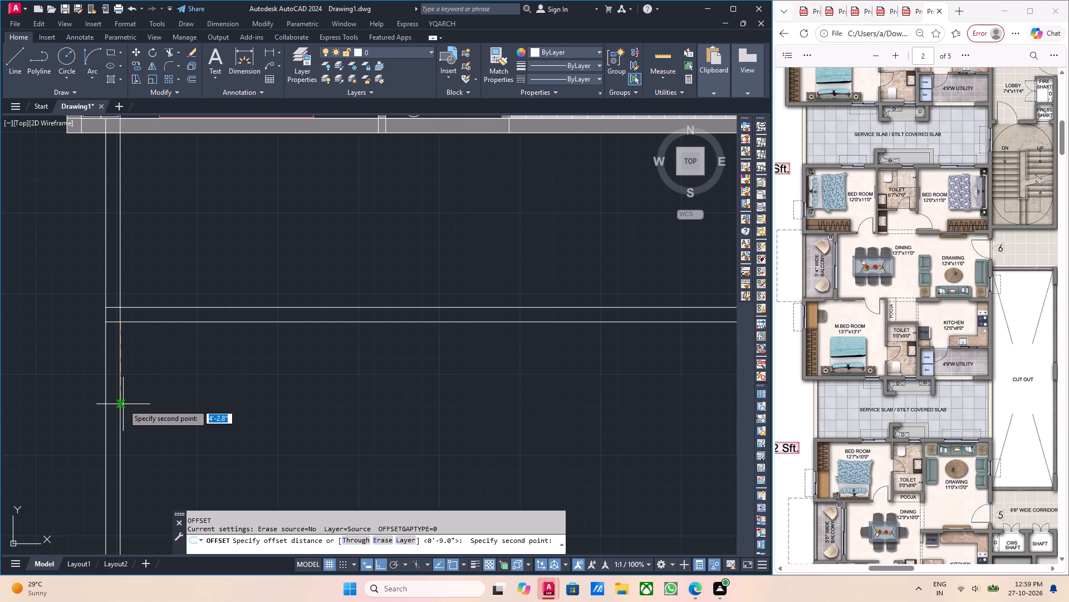
key(1)
key(1)
key(apostrophe)
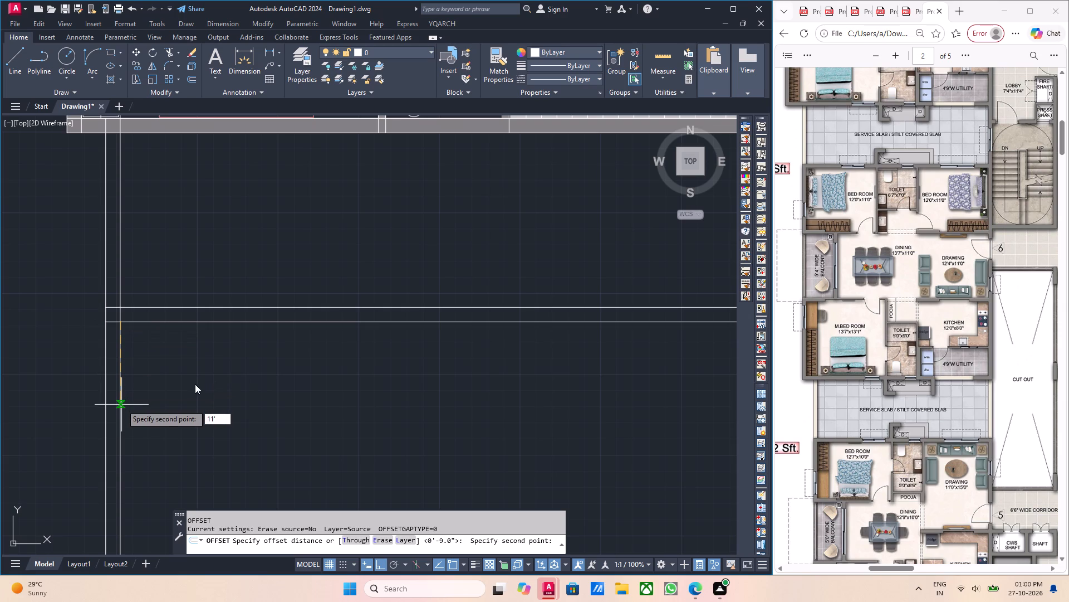
key(Return)
click(293, 460)
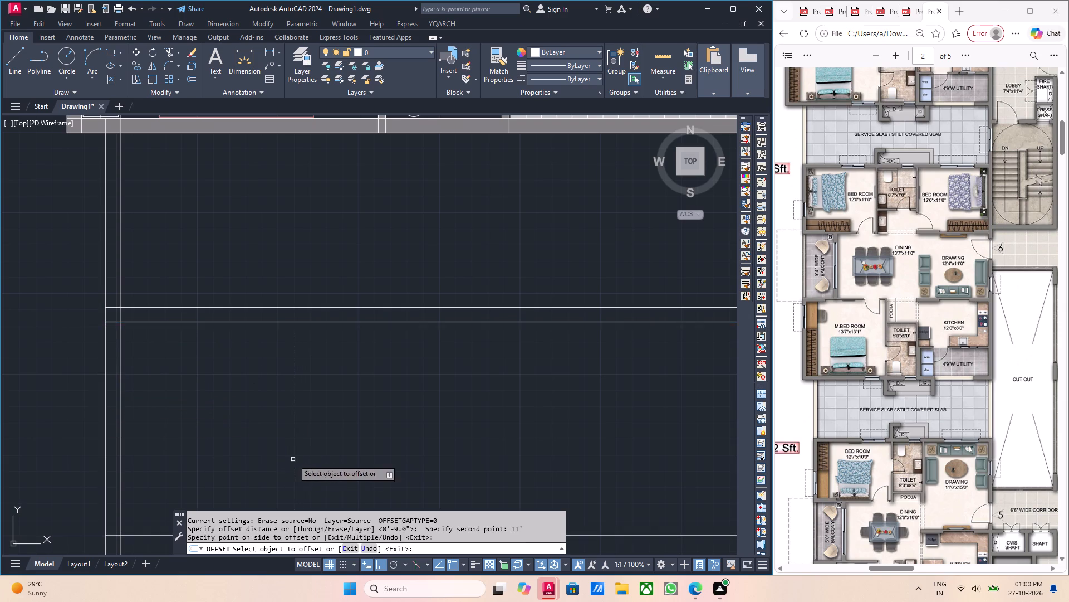
scroll(283, 460, down, 2)
middle_drag(276, 434, 271, 353)
key(Escape)
Offset the bedroom depth line 4.5 inches to the south to form the partition between the bedrooms and the dining area.
scroll(289, 354, up, 2)
middle_drag(349, 438, 313, 357)
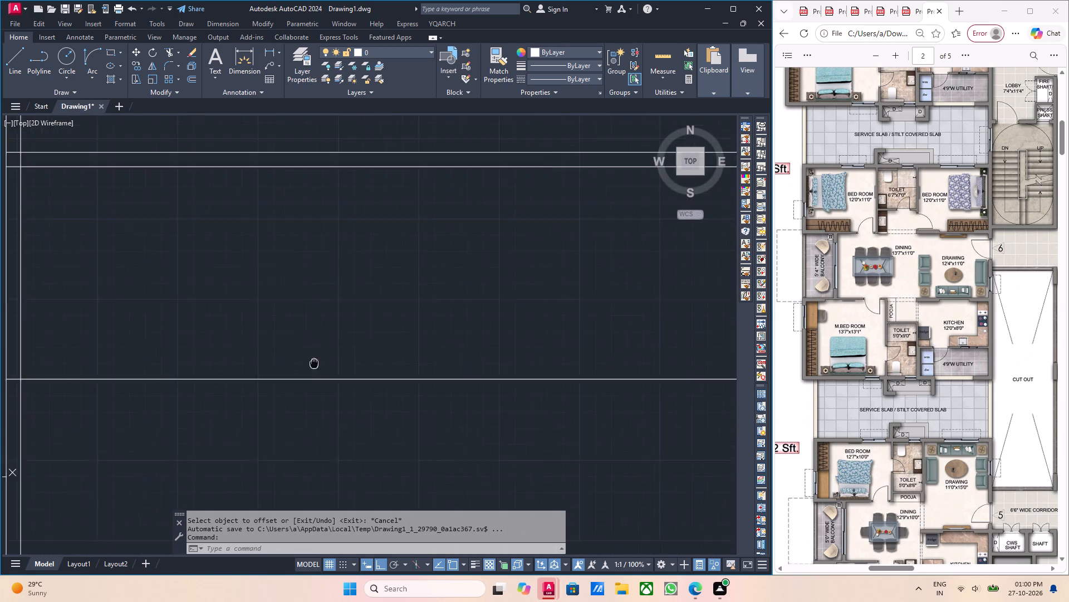
middle_drag(313, 357, 312, 344)
drag(329, 386, 320, 373)
click(281, 346)
middle_drag(409, 448, 320, 396)
key(o)
key(Return)
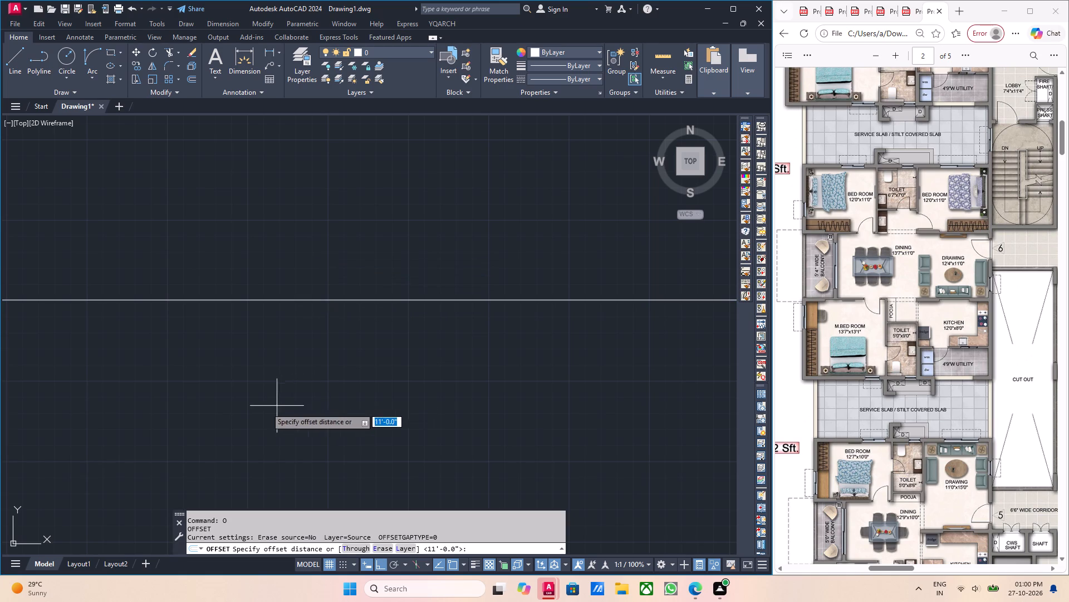
scroll(100, 353, down, 2)
middle_drag(81, 361, 374, 371)
scroll(332, 362, up, 2)
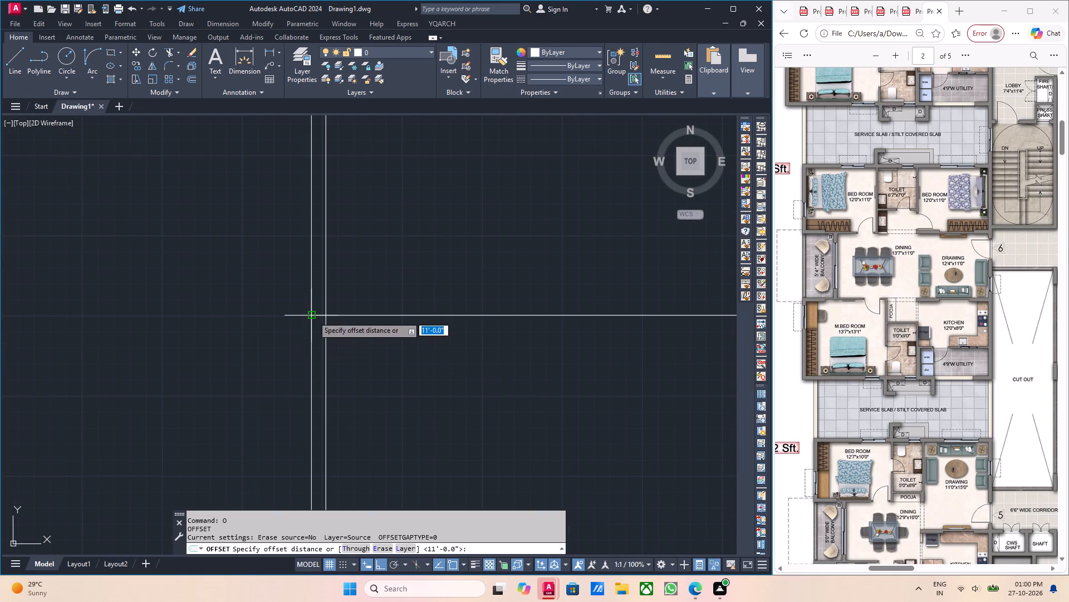
click(310, 311)
key(4)
key(period)
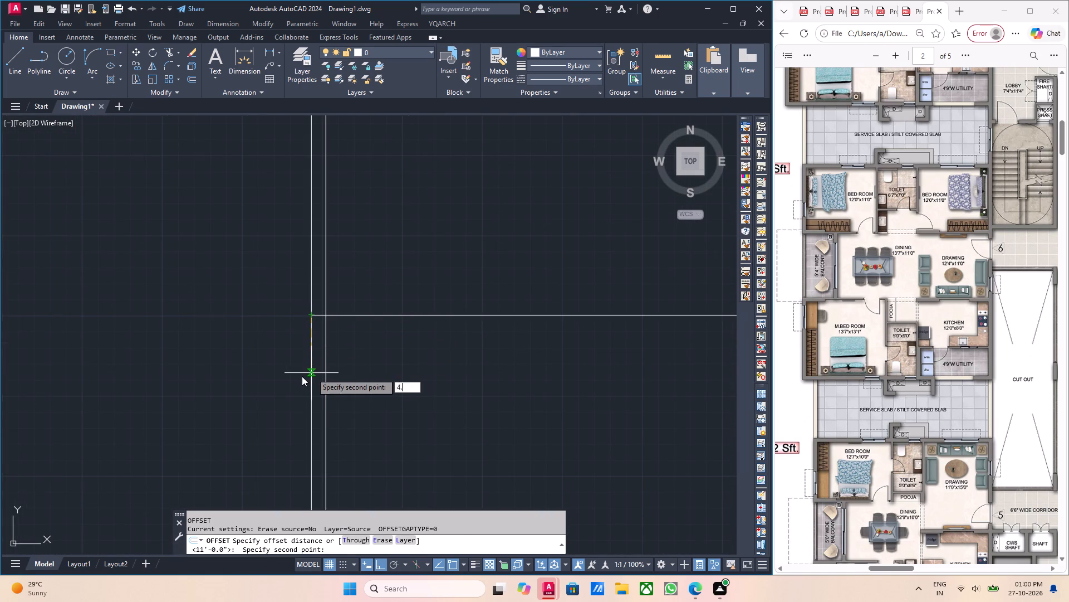
key(5)
key(Return)
click(443, 428)
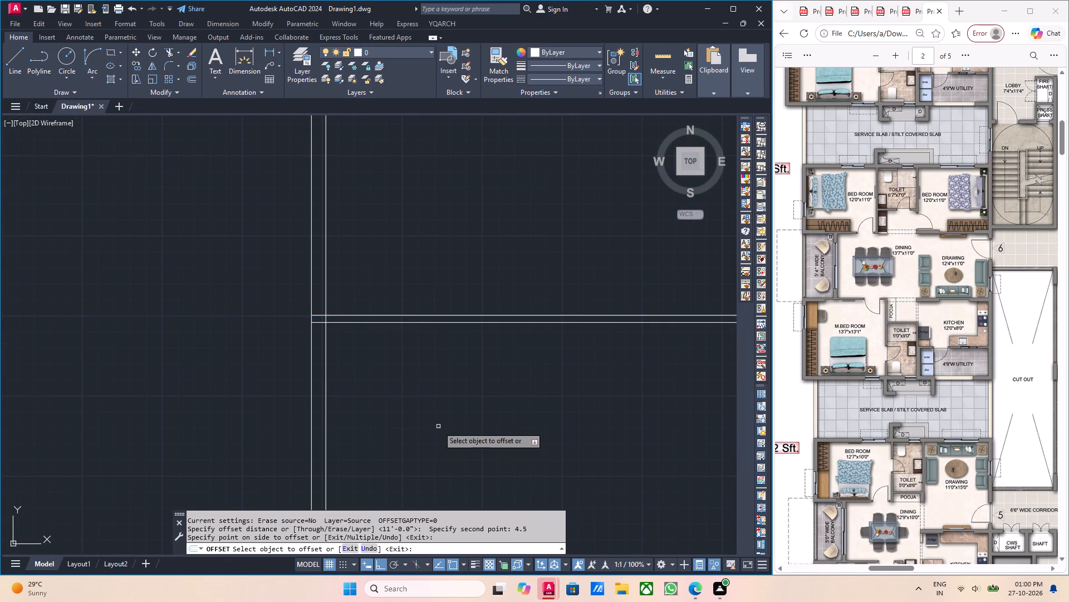
scroll(435, 423, down, 1)
key(Escape)
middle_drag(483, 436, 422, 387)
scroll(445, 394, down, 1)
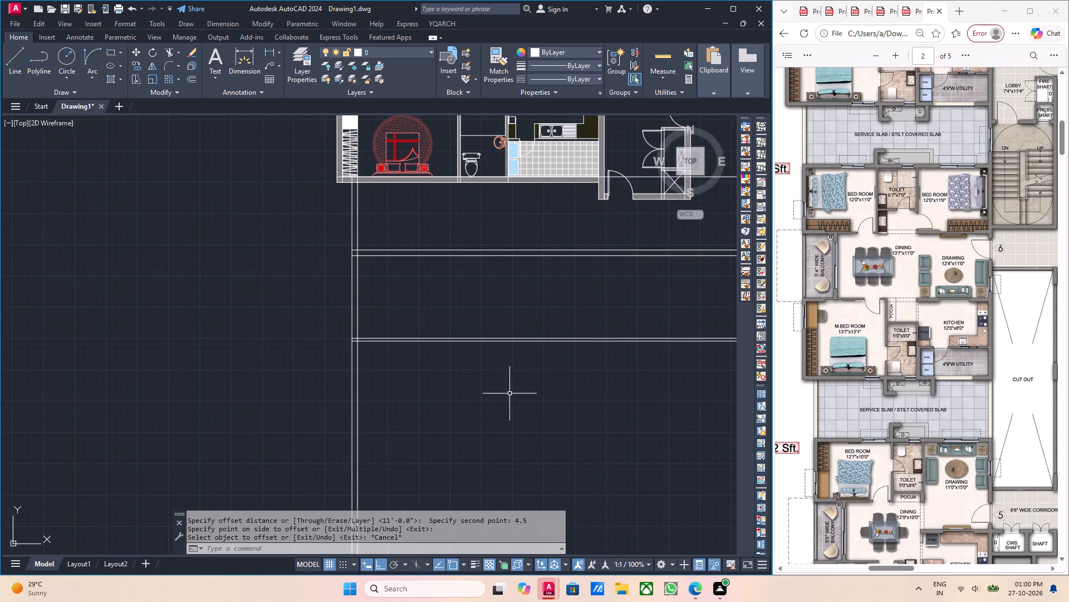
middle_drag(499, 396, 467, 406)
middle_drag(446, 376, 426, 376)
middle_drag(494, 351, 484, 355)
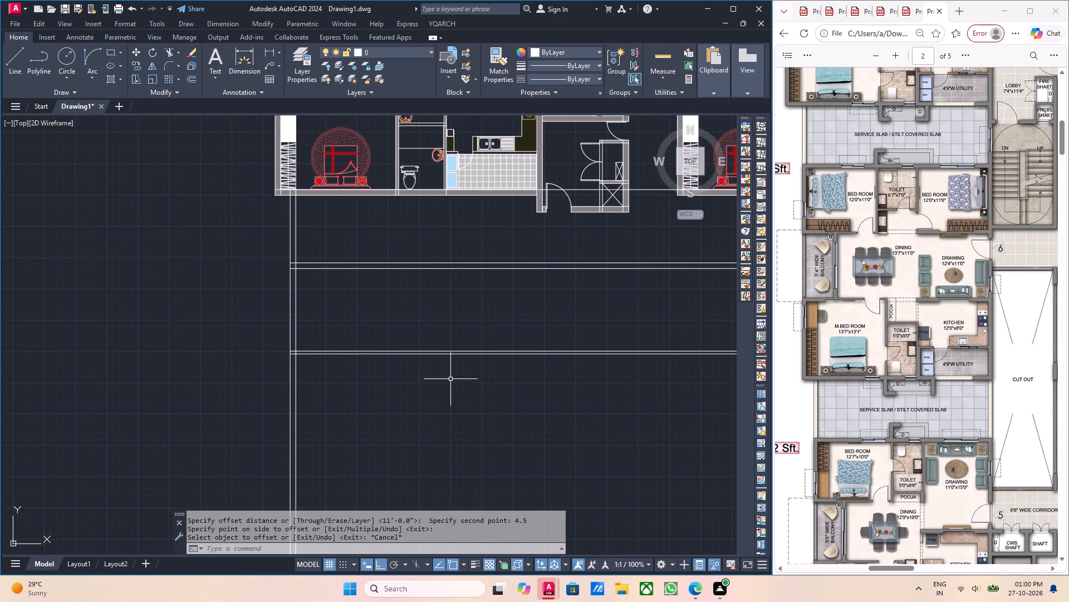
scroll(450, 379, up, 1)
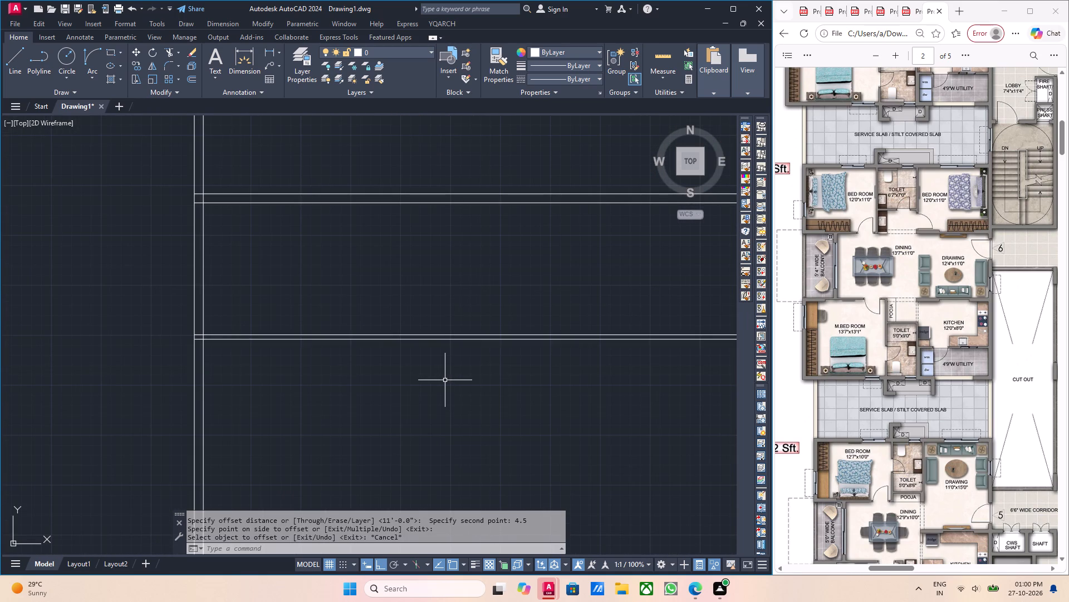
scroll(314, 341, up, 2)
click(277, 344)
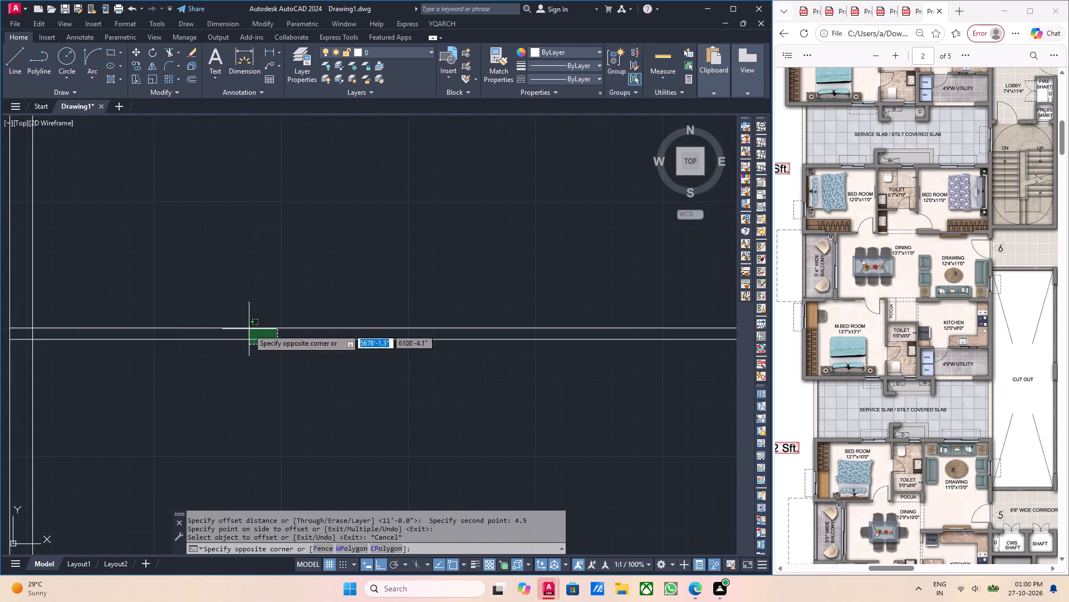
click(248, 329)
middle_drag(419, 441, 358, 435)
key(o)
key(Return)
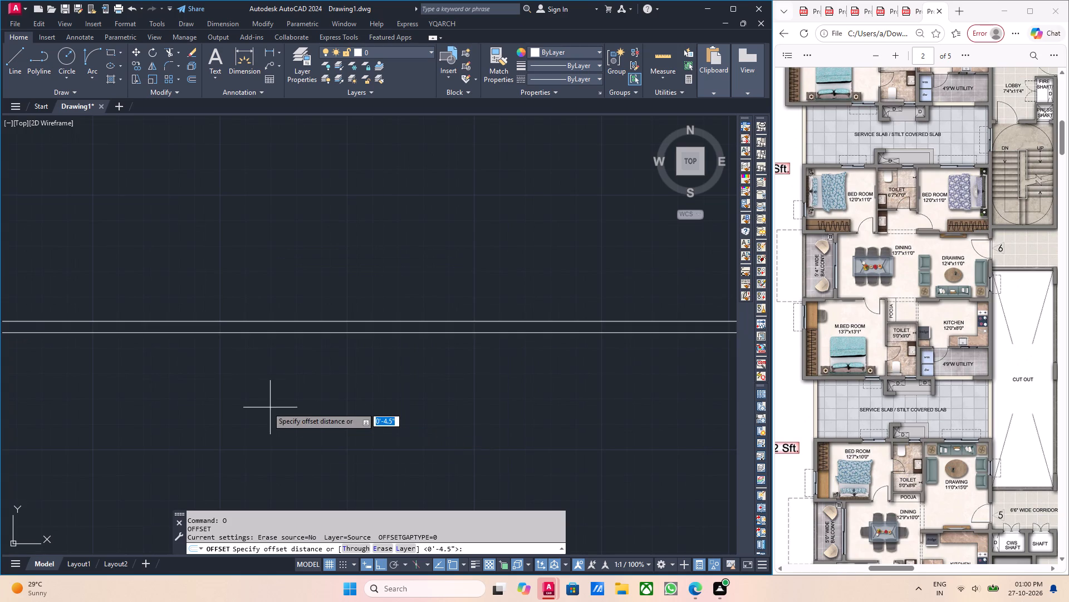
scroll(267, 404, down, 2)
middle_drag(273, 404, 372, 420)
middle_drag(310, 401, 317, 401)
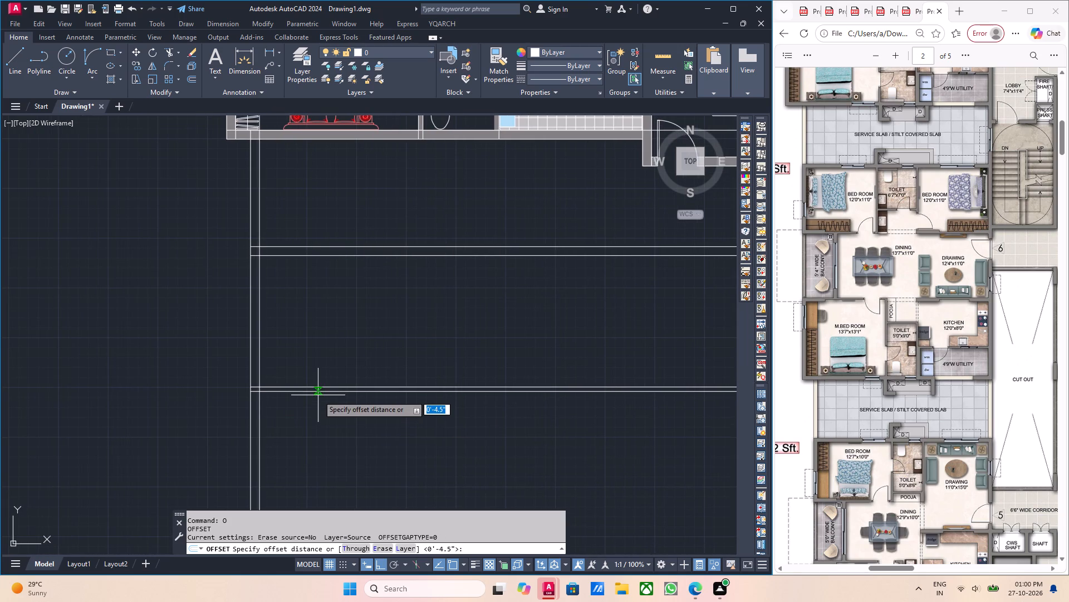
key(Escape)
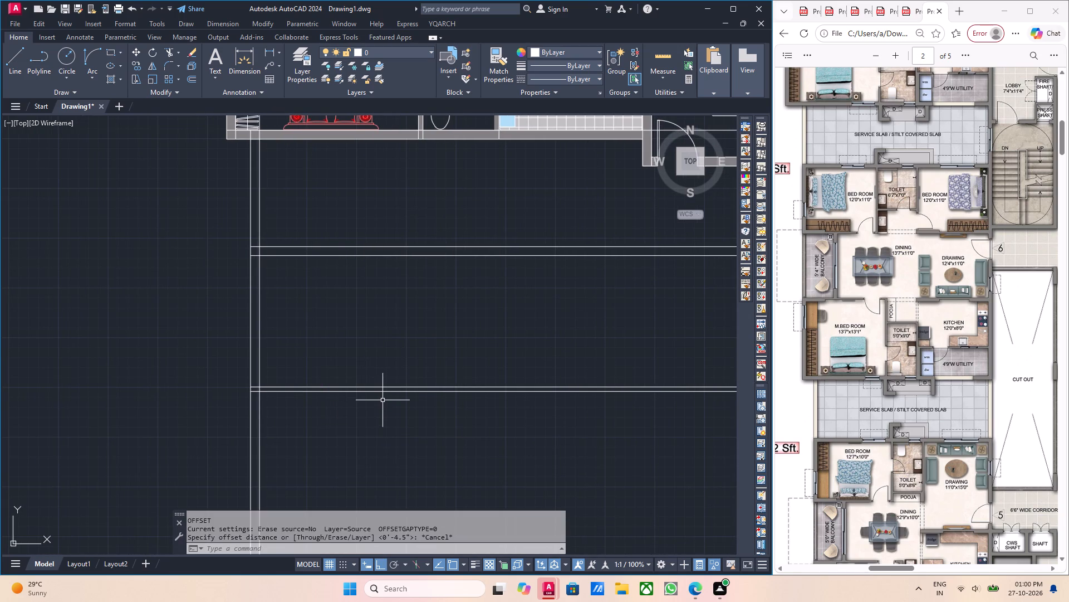
Offset the lower ray of the bedroom partition 11' to the south to set the dining and drawing room depth.
middle_drag(367, 381, 416, 372)
scroll(416, 373, up, 2)
scroll(424, 396, down, 3)
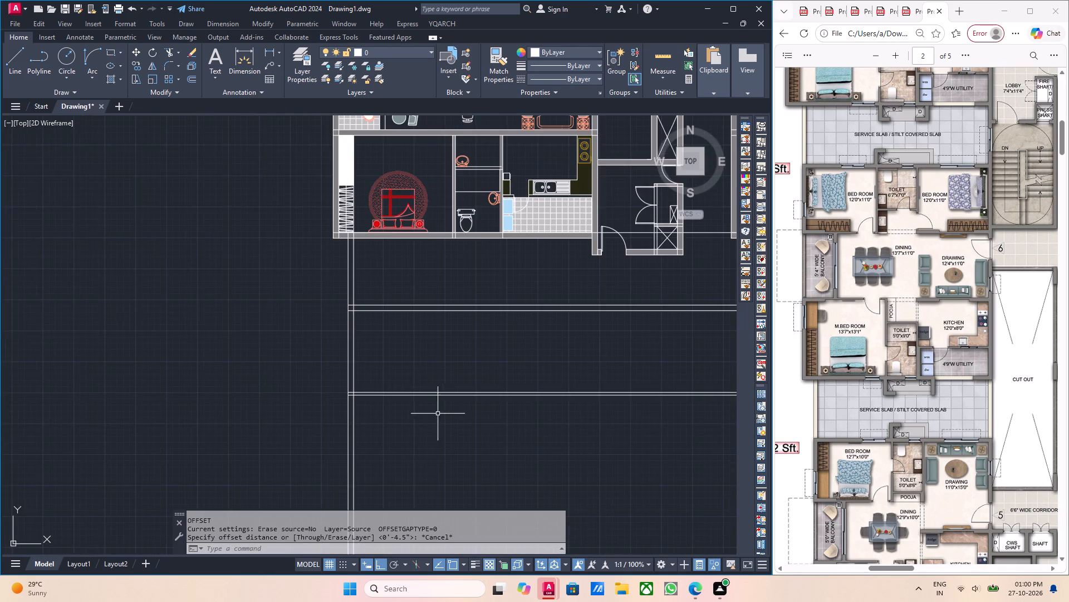
middle_drag(436, 403, 416, 355)
scroll(416, 353, up, 3)
click(408, 347)
click(384, 332)
middle_drag(452, 419, 419, 409)
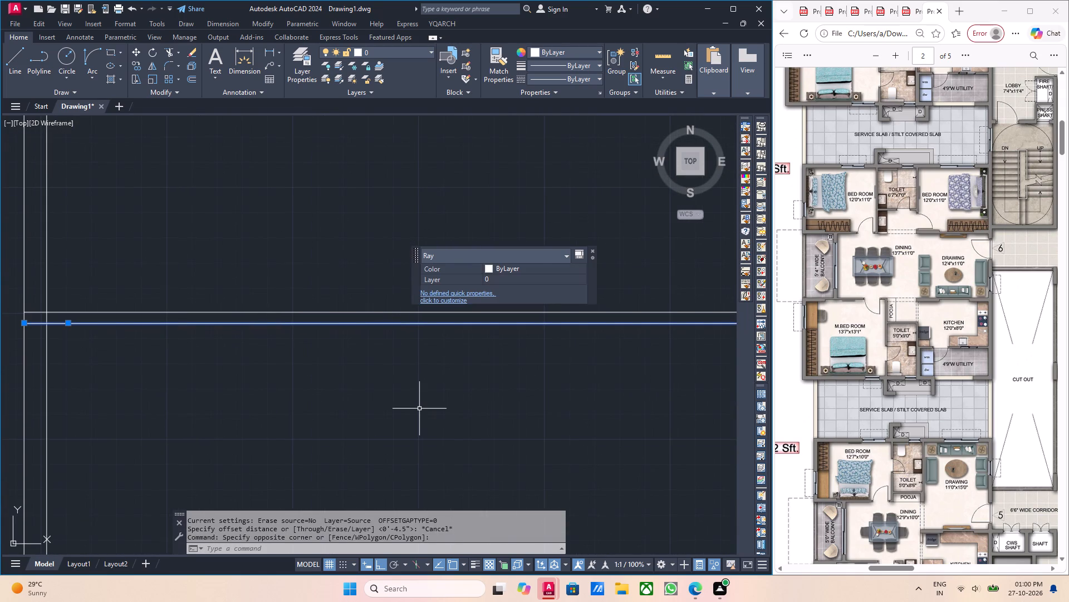
key(o)
key(Return)
click(43, 319)
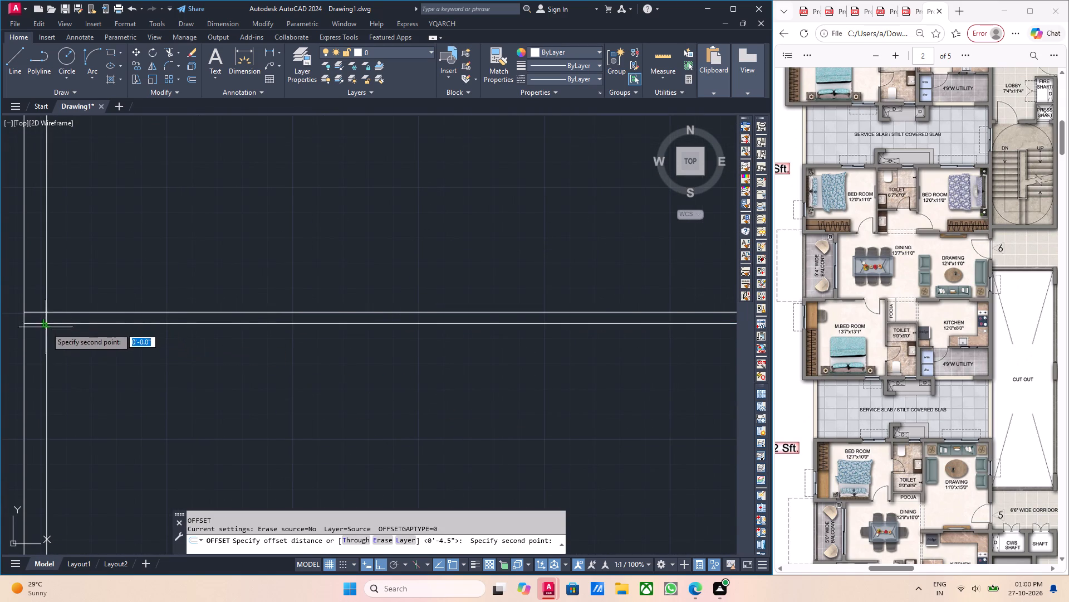
text(11)
key(apostrophe)
key(Return)
click(186, 416)
scroll(239, 450, down, 1)
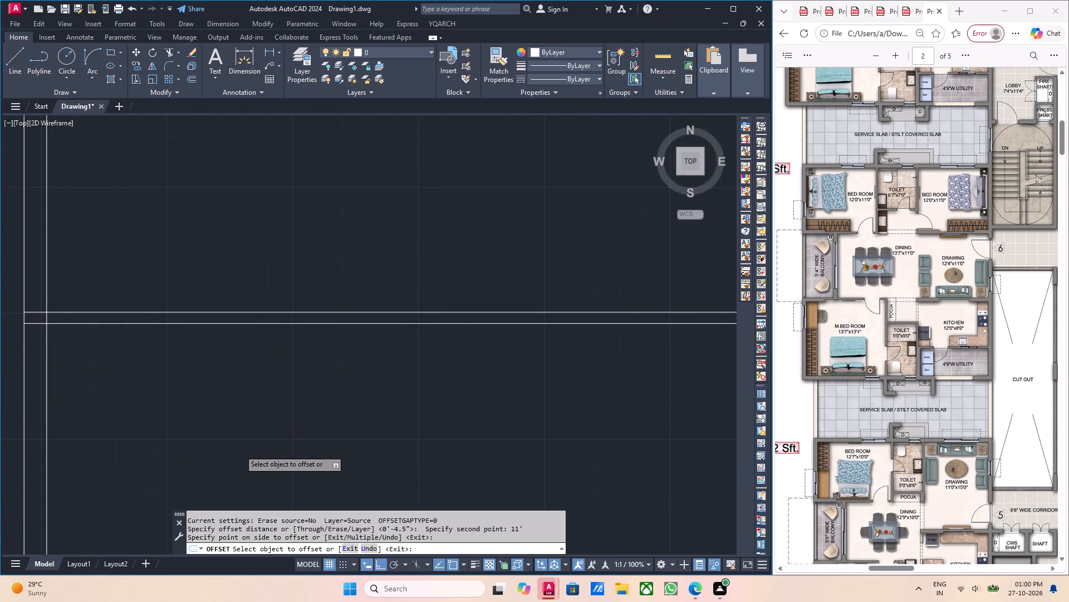
scroll(239, 450, down, 2)
middle_drag(291, 470, 283, 421)
middle_drag(290, 450, 268, 398)
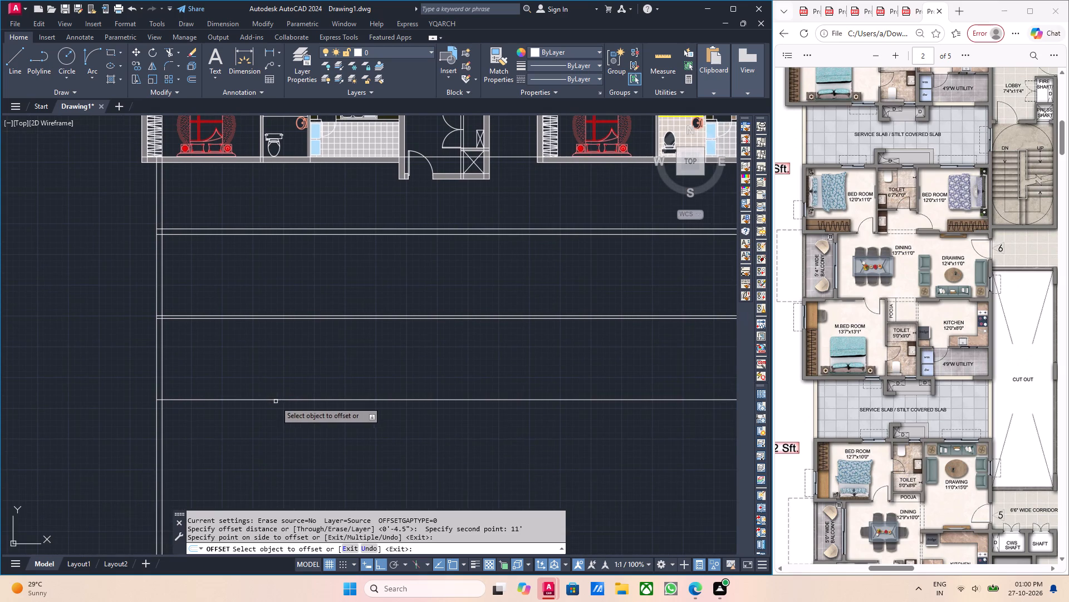
middle_drag(276, 401, 291, 392)
key(Escape)
Offset the dining area's south ray 9 inches to the south to form the wall above the master bedroom.
middle_drag(317, 402, 301, 382)
middle_click(320, 397)
click(318, 399)
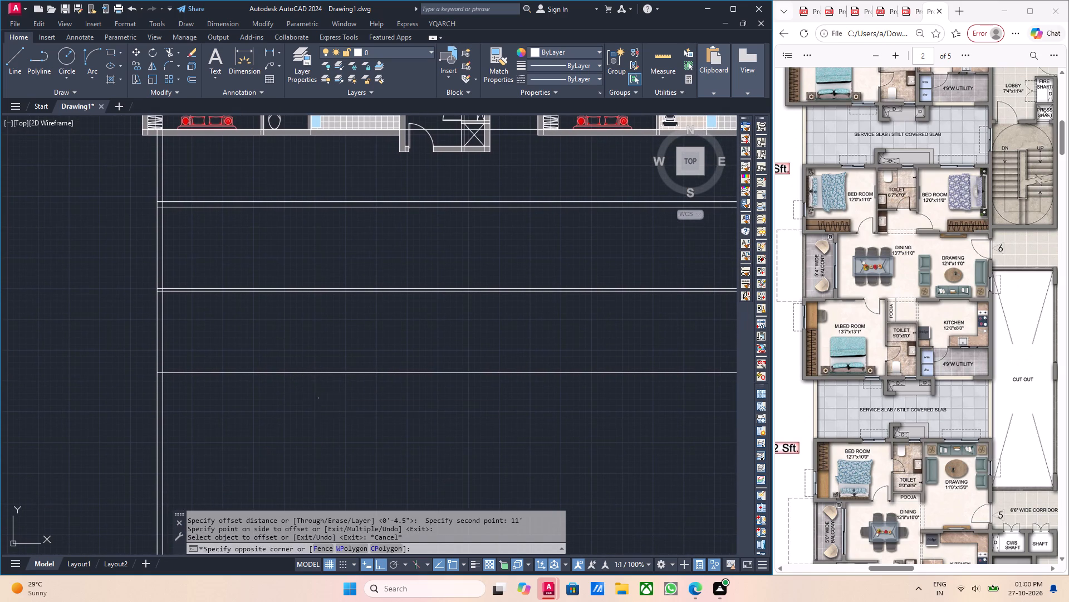
click(276, 351)
middle_drag(356, 419, 316, 416)
middle_click(377, 440)
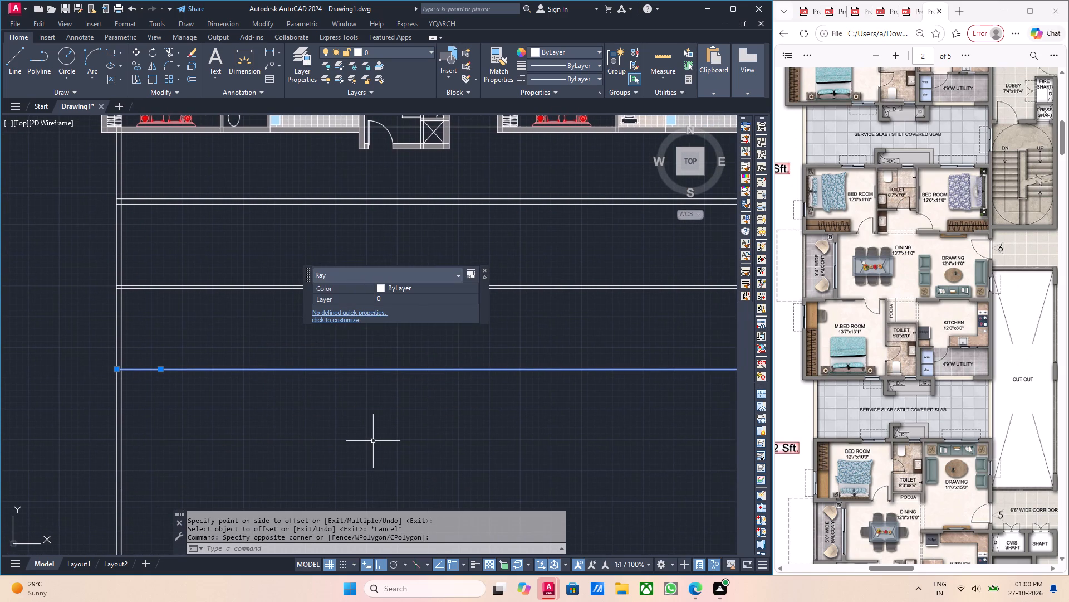
key(o)
key(Return)
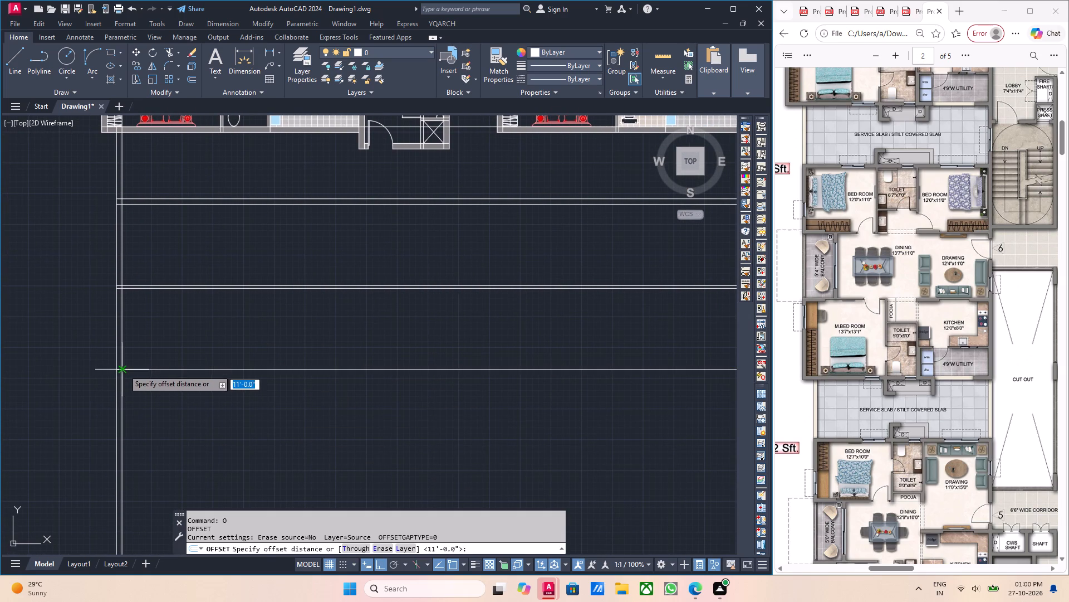
click(124, 370)
key(6)
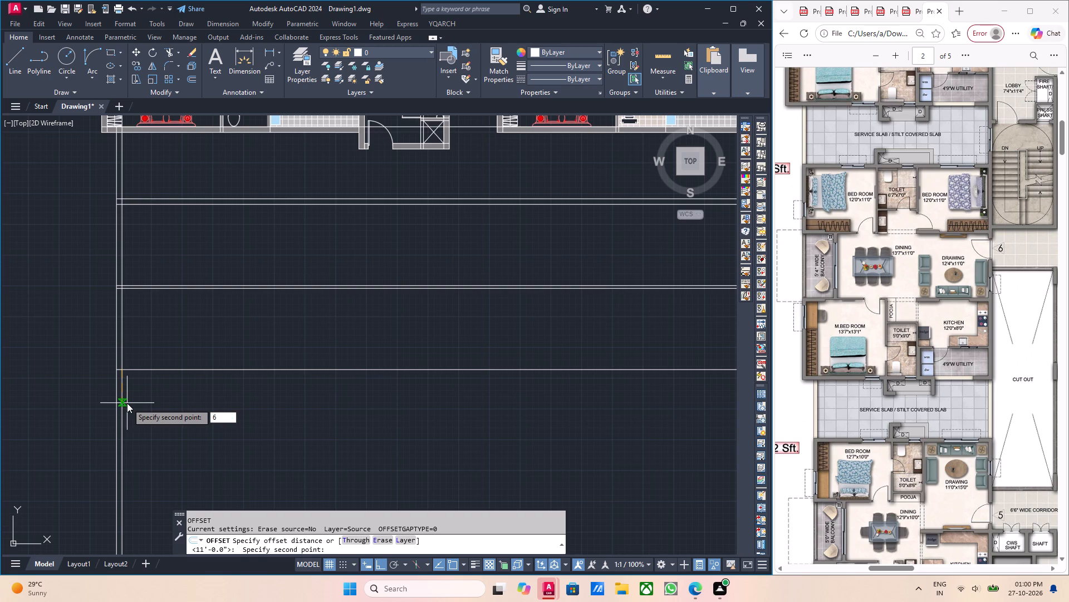
key(BackSpace)
key(9)
key(Return)
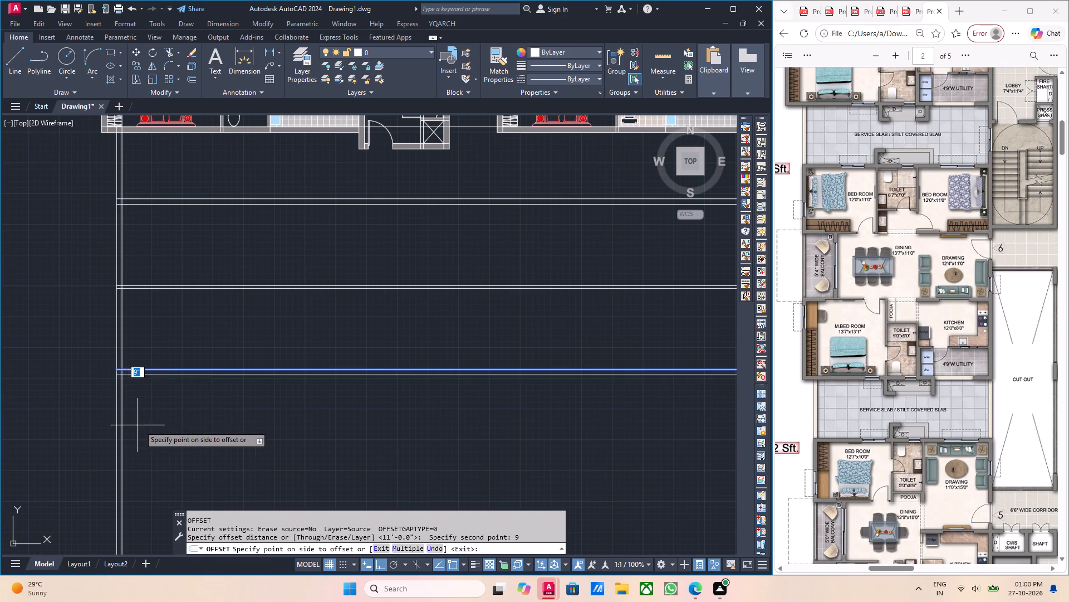
click(164, 425)
middle_drag(180, 419, 159, 361)
key(Escape)
Offset the lower ray of the wall south of the dining area 13'1" to the south to set the master bedroom depth.
middle_click(182, 400)
middle_drag(185, 400, 208, 429)
scroll(210, 432, down, 1)
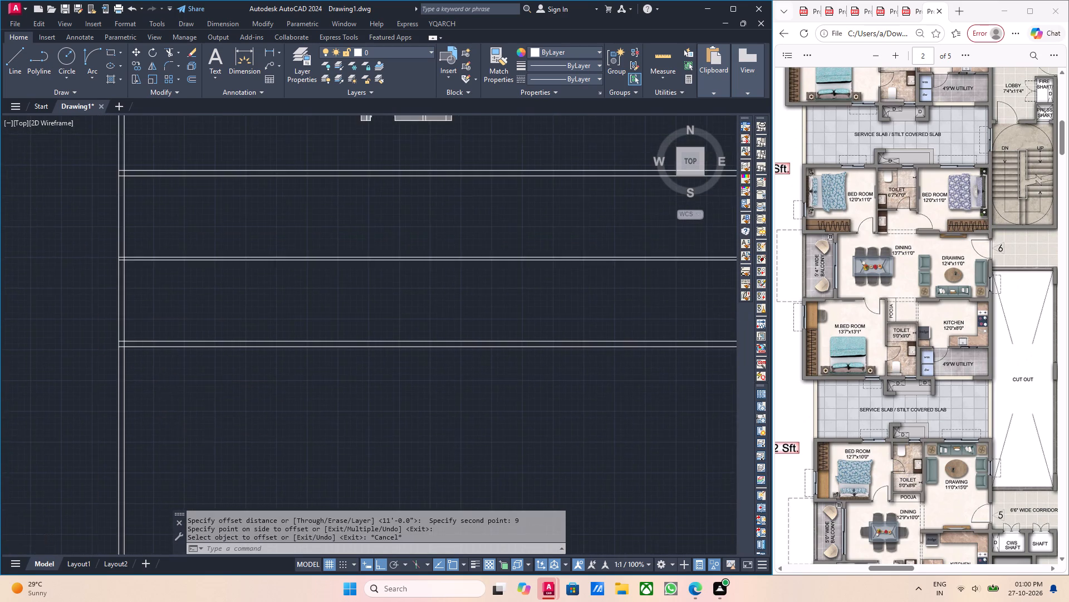
middle_drag(212, 435, 212, 441)
middle_click(212, 441)
middle_click(212, 441)
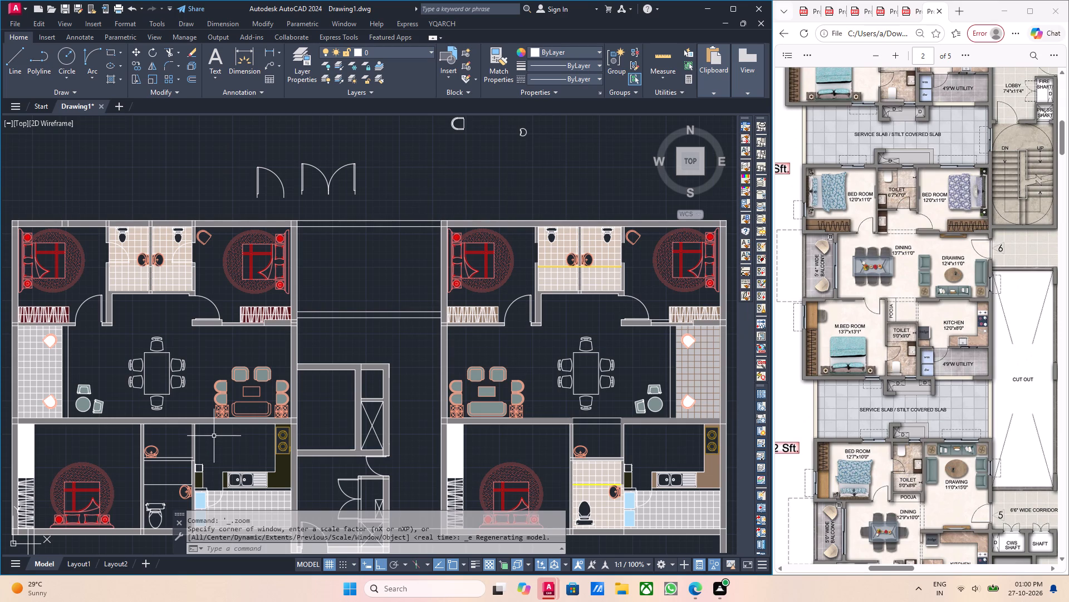
middle_drag(215, 437, 264, 360)
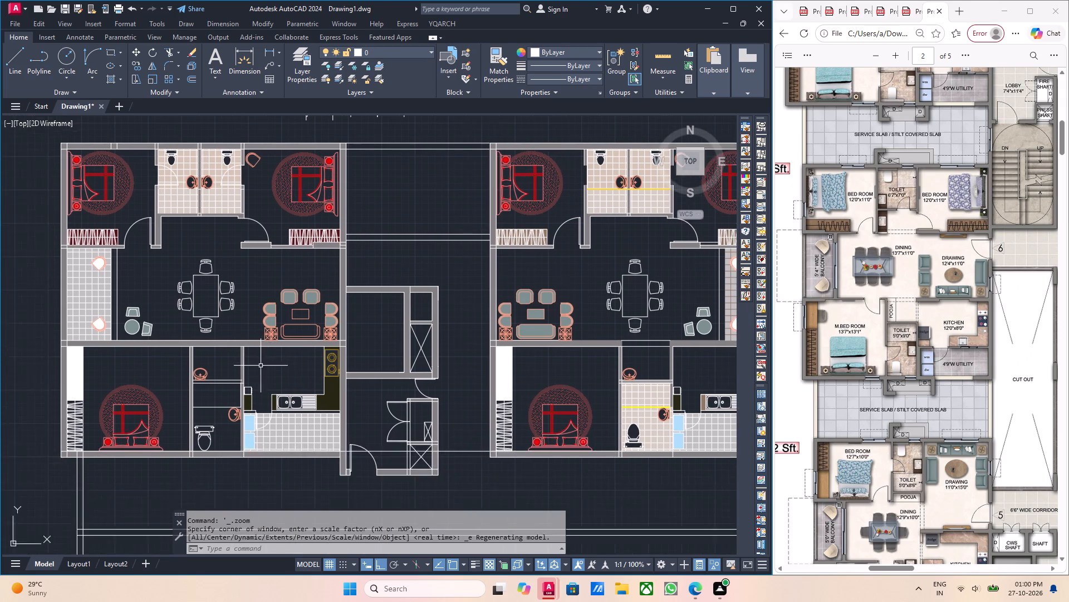
scroll(259, 366, up, 2)
scroll(248, 367, down, 4)
middle_drag(225, 443, 275, 269)
scroll(262, 349, up, 2)
scroll(207, 339, up, 2)
click(214, 355)
click(201, 342)
middle_drag(250, 371, 242, 371)
key(o)
key(Return)
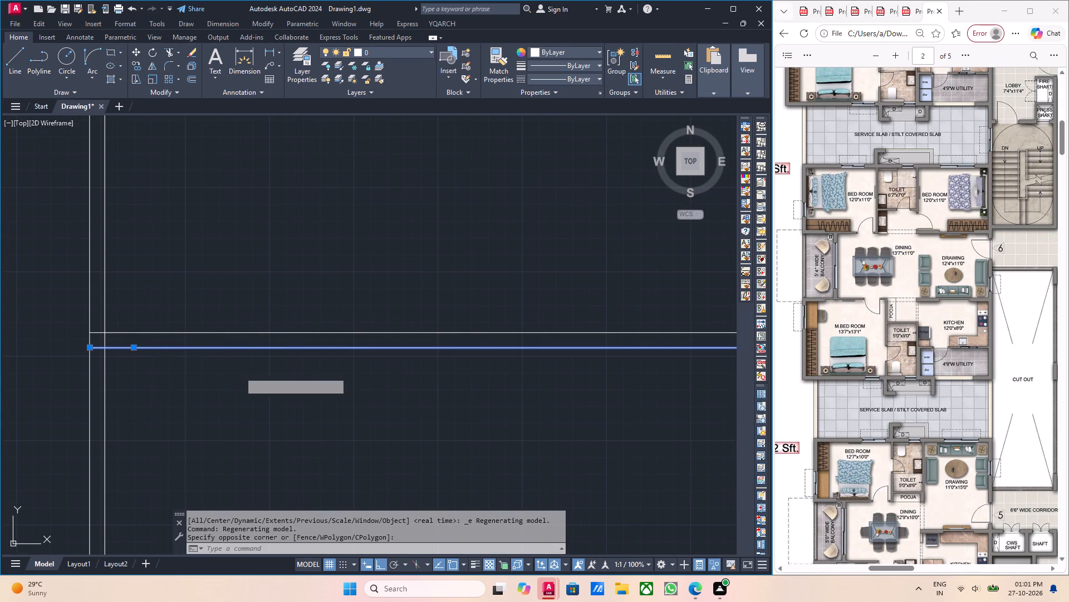
click(102, 348)
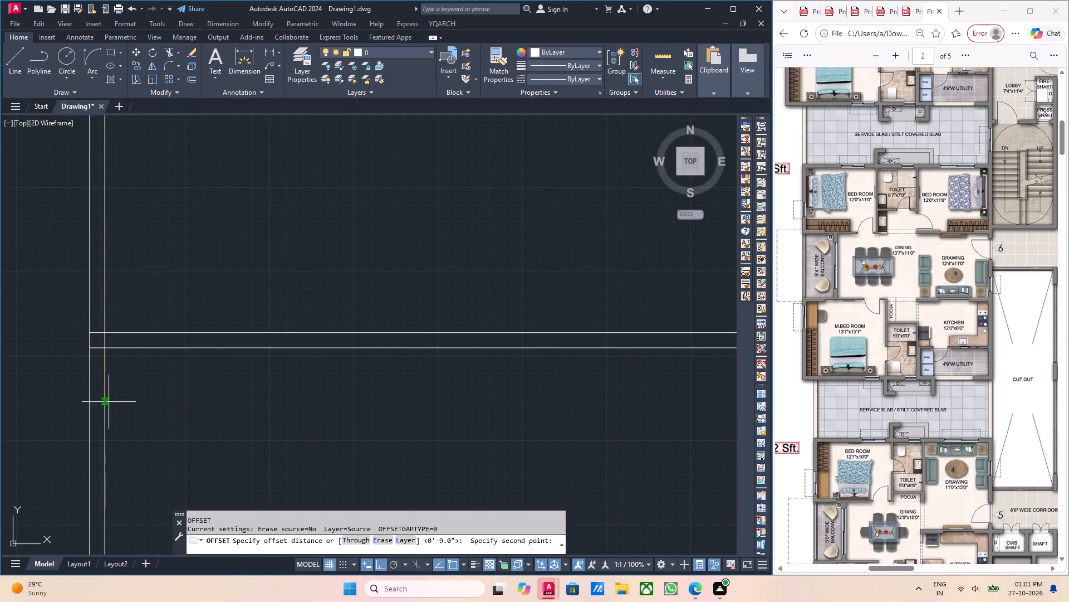
text(13)
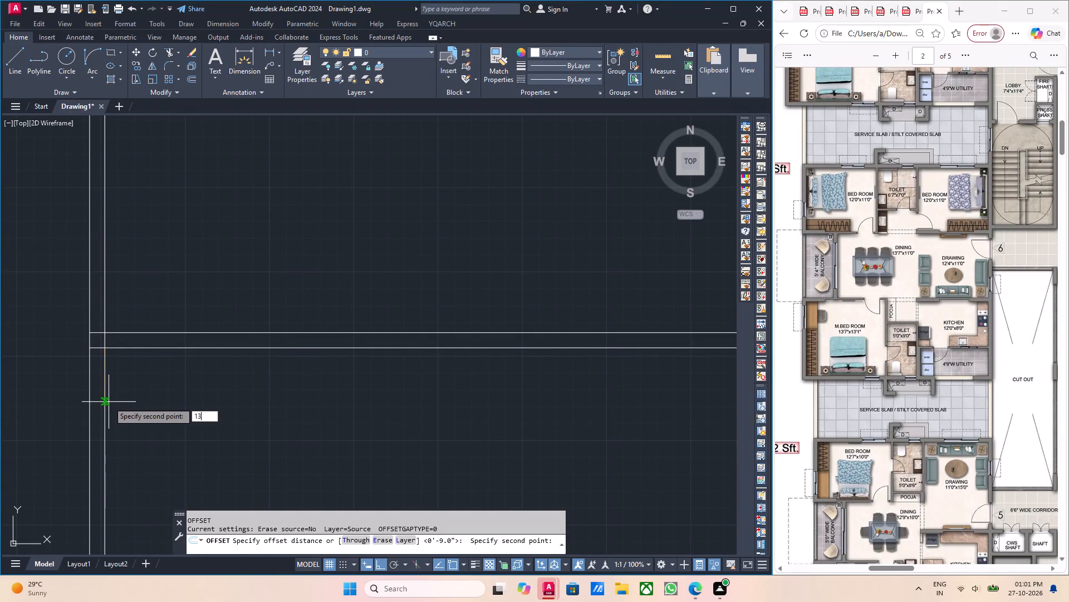
key(apostrophe)
key(1)
key(Return)
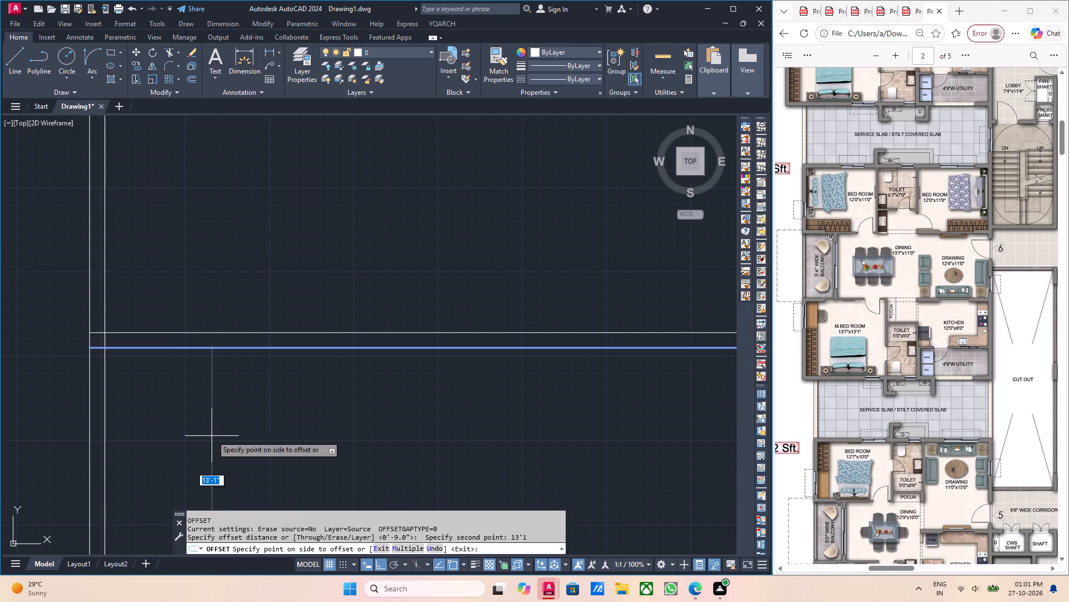
scroll(212, 434, down, 2)
middle_drag(215, 441, 215, 368)
click(214, 386)
middle_drag(264, 397, 250, 366)
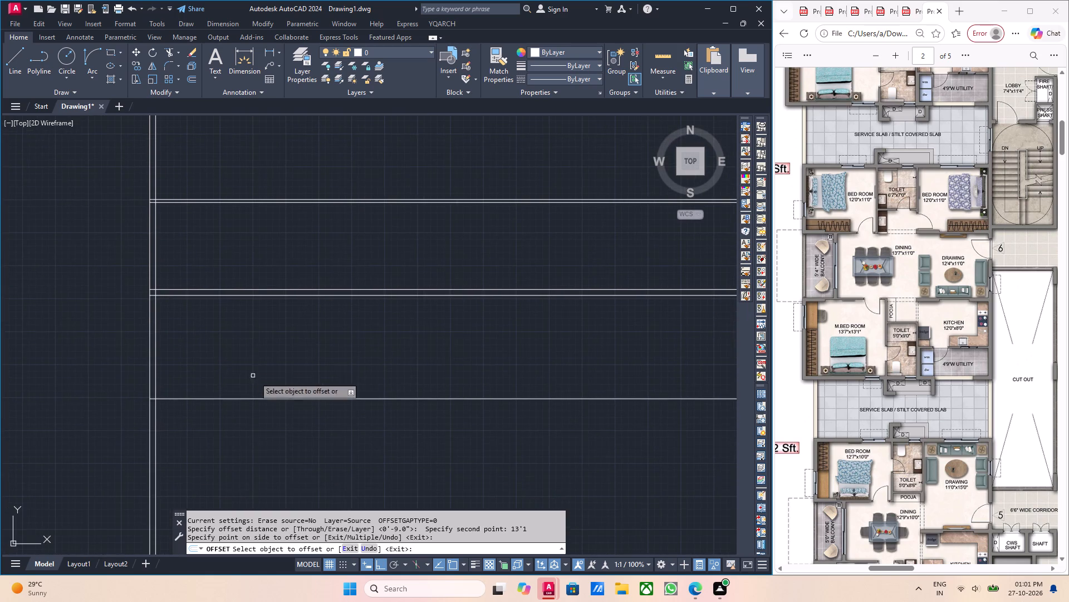
key(Escape)
Offset the master bedroom's south ray 9 inches to the south to form the apartment's lower outer wall.
middle_drag(259, 381, 256, 372)
scroll(258, 392, up, 3)
drag(262, 399, 246, 387)
click(225, 366)
scroll(225, 366, down, 3)
middle_drag(200, 390, 244, 399)
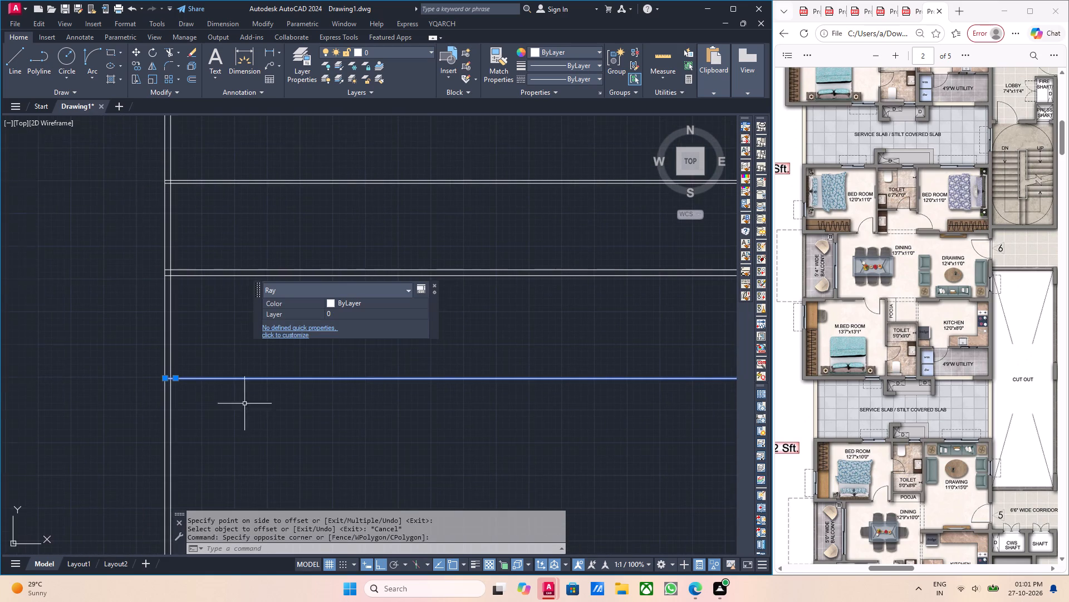
middle_drag(244, 411, 255, 418)
key(o)
key(Return)
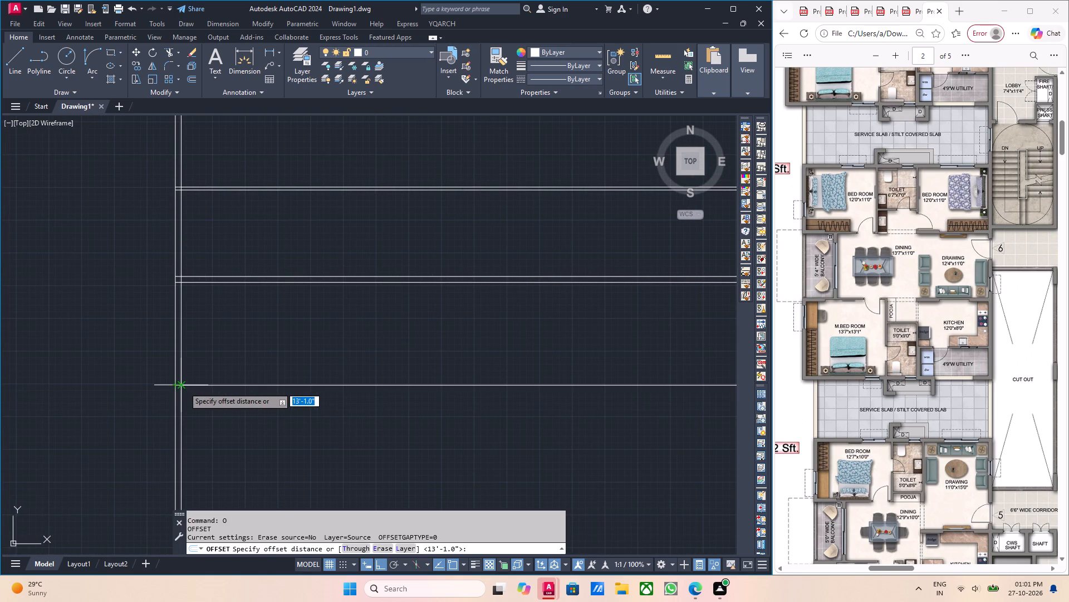
click(184, 387)
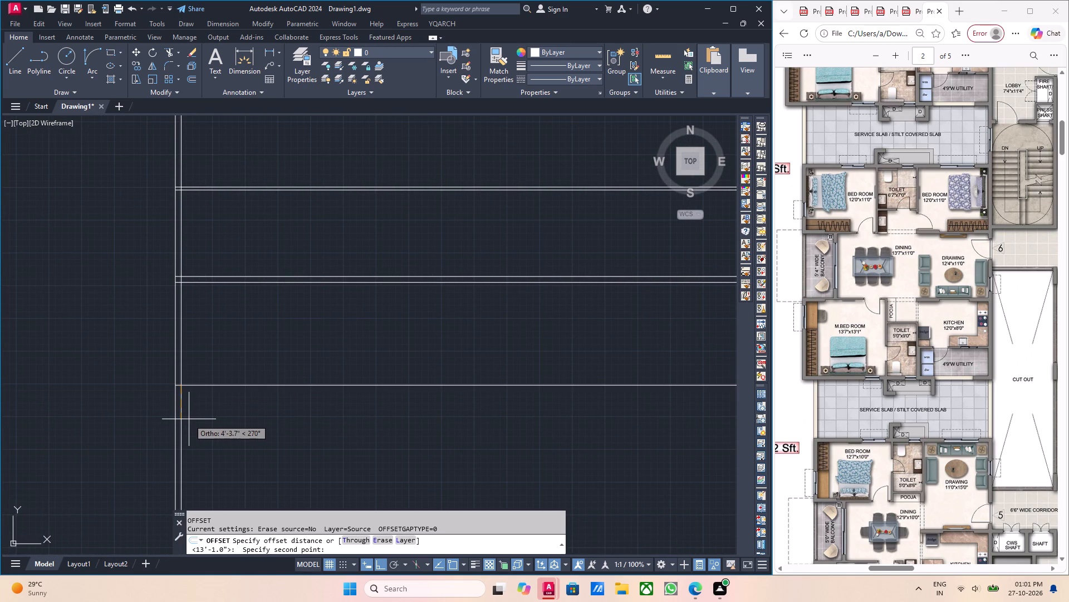
key(9)
key(Return)
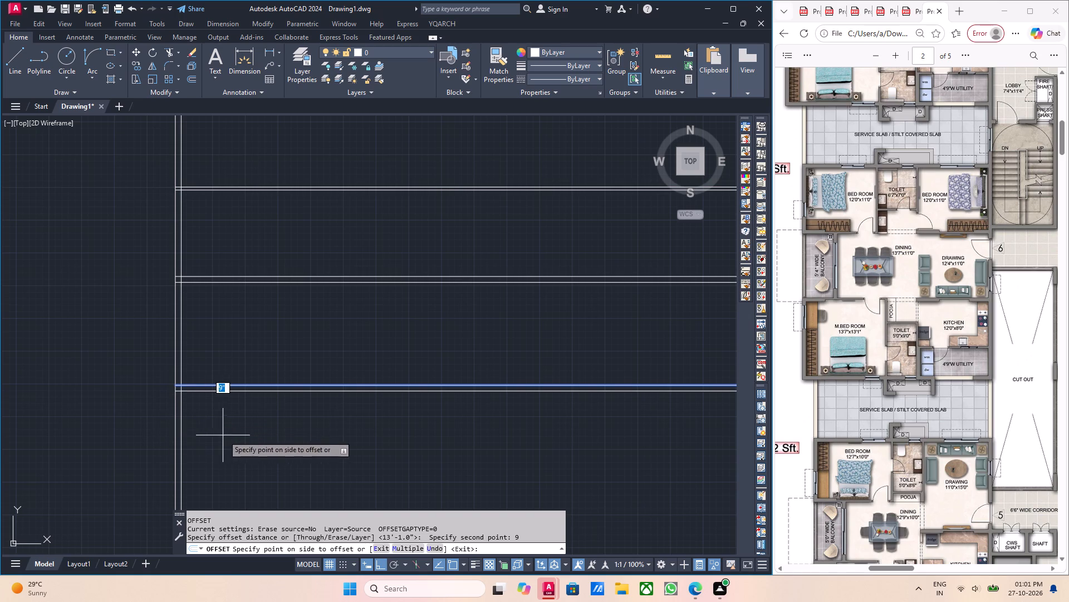
click(229, 435)
scroll(253, 428, down, 3)
middle_drag(339, 452, 288, 441)
middle_drag(287, 434, 302, 451)
key(Escape)
middle_drag(236, 419, 266, 423)
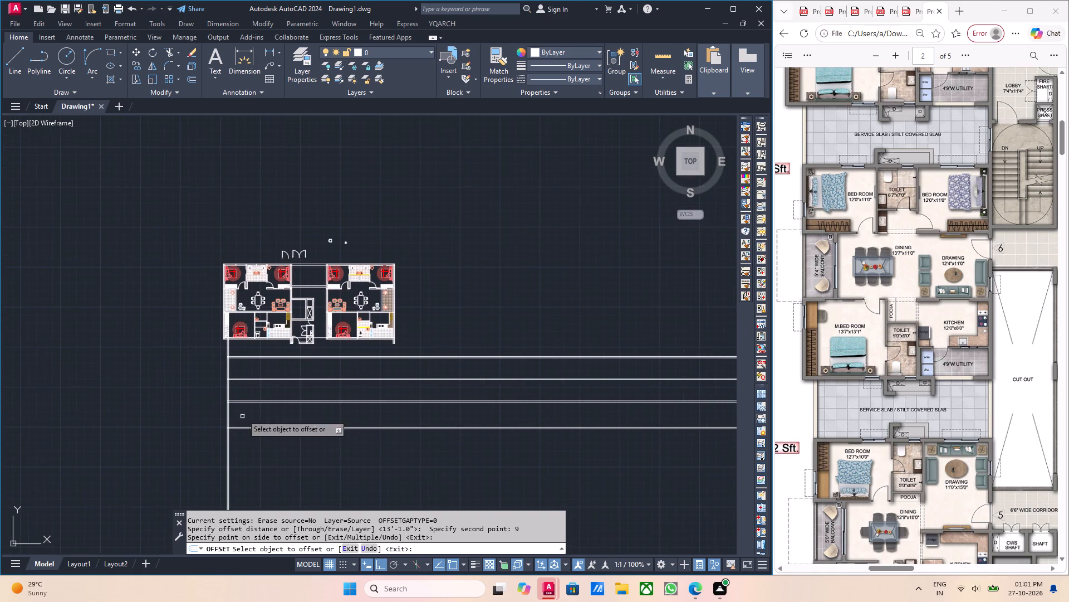
middle_drag(238, 395, 283, 402)
key(Escape)
scroll(264, 341, up, 4)
key(Escape)
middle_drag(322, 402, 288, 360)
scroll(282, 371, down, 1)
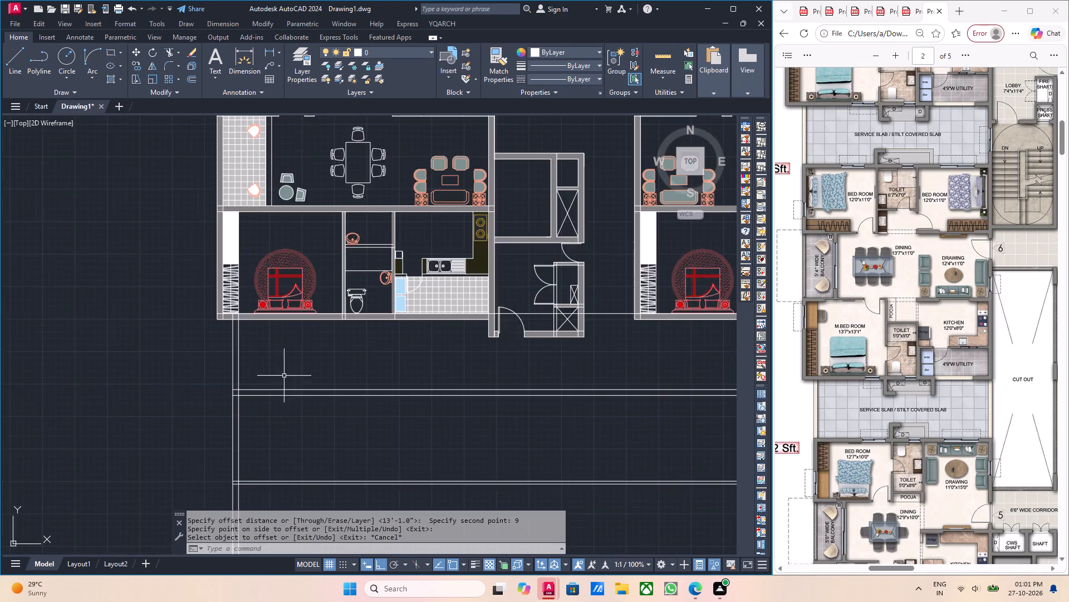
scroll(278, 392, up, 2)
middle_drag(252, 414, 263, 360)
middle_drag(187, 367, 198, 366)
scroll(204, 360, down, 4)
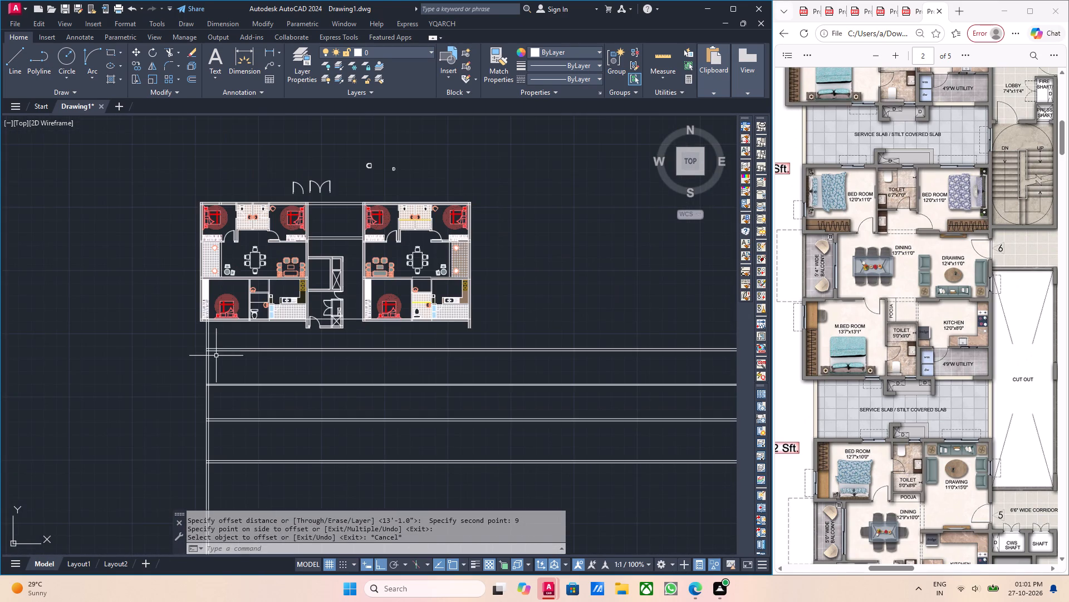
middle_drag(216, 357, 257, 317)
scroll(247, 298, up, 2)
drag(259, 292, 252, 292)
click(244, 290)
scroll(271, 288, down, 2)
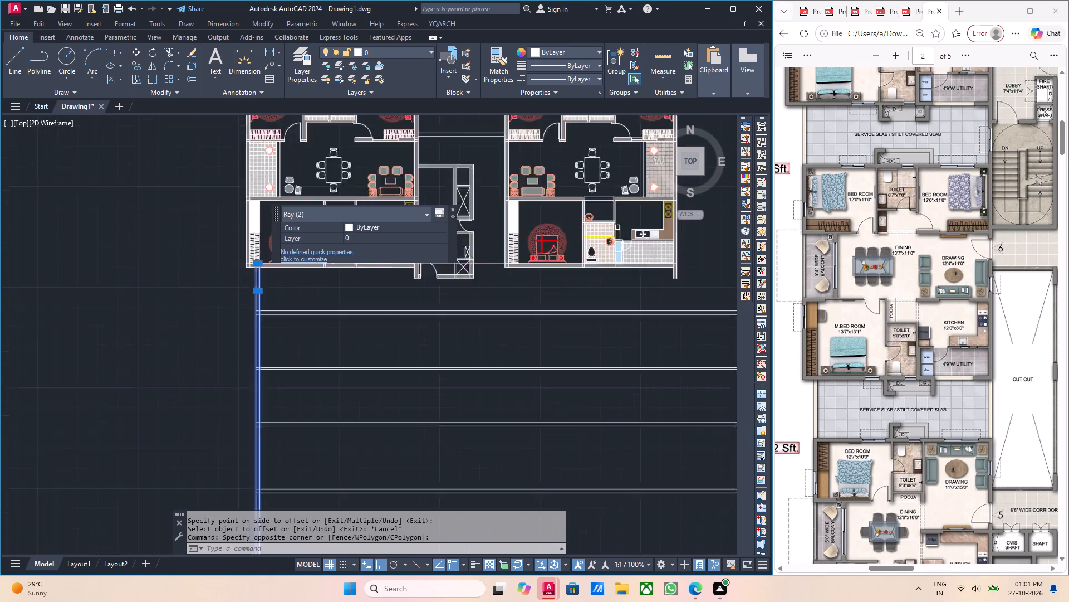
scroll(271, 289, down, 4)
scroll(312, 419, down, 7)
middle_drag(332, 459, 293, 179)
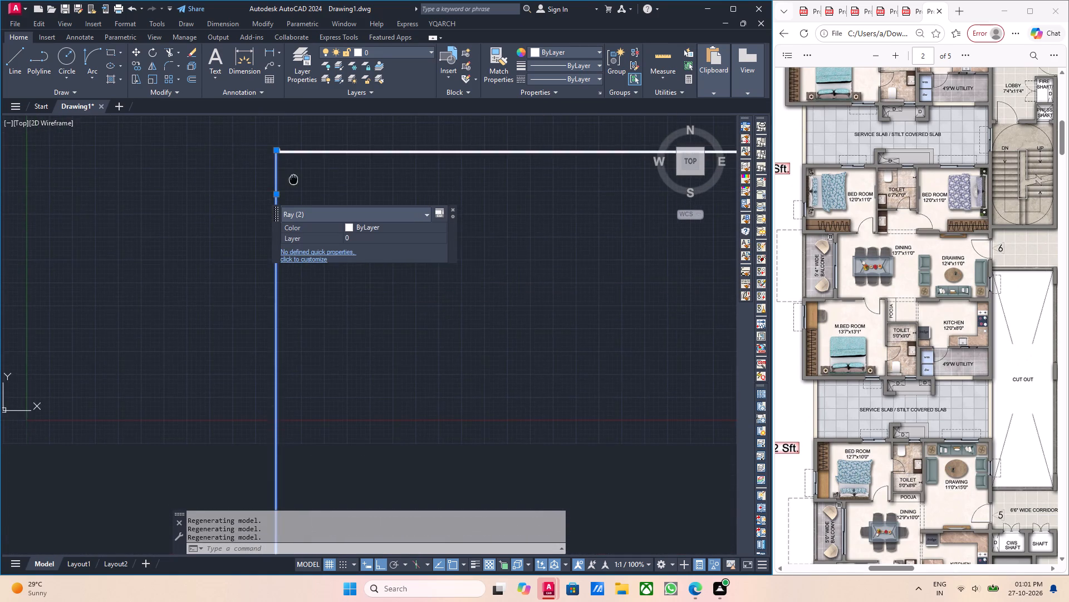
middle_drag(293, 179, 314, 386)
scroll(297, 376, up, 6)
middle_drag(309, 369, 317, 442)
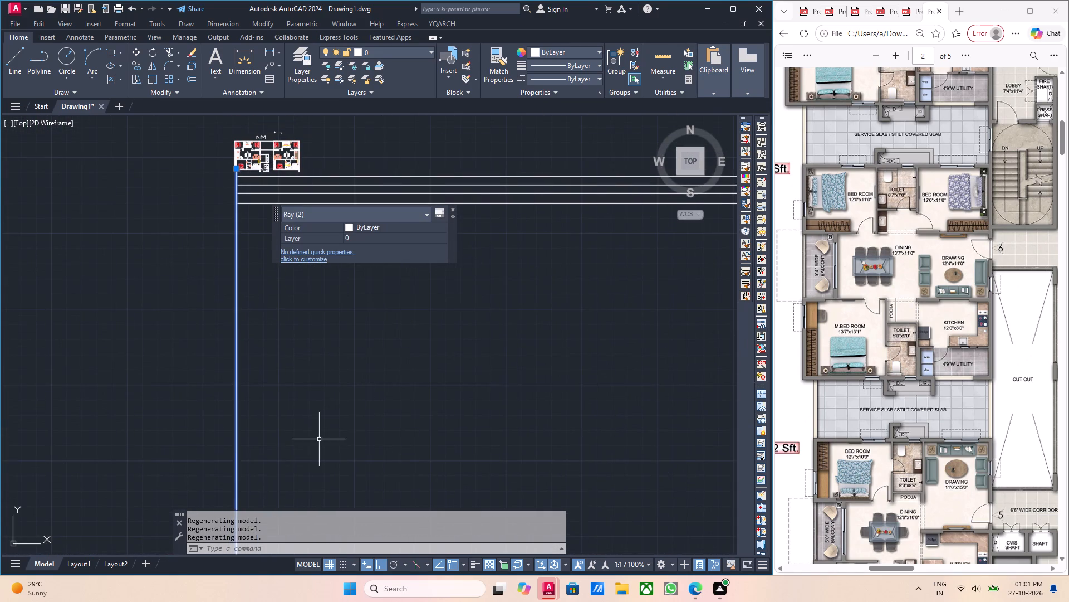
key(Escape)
Trim the upper ends of the two vertical outer wall rays where they overlap the west apartment's south wall.
middle_drag(298, 382, 313, 493)
middle_drag(260, 371, 285, 468)
scroll(285, 384, up, 5)
middle_drag(234, 389, 234, 390)
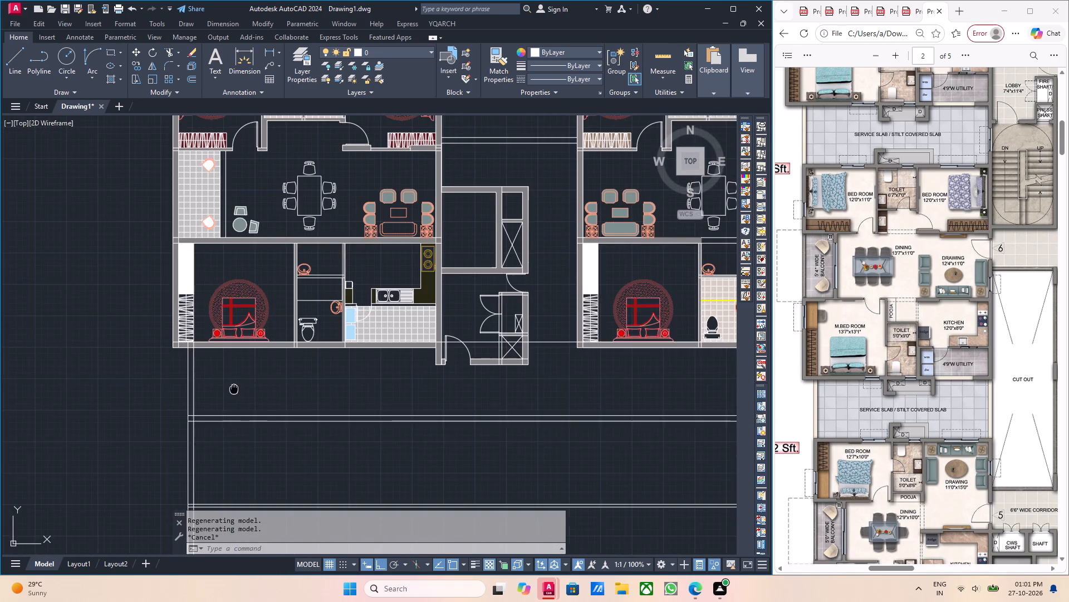
middle_drag(234, 390, 255, 439)
scroll(188, 399, up, 5)
middle_drag(308, 424, 307, 455)
text(tr)
key(Return)
scroll(256, 421, up, 3)
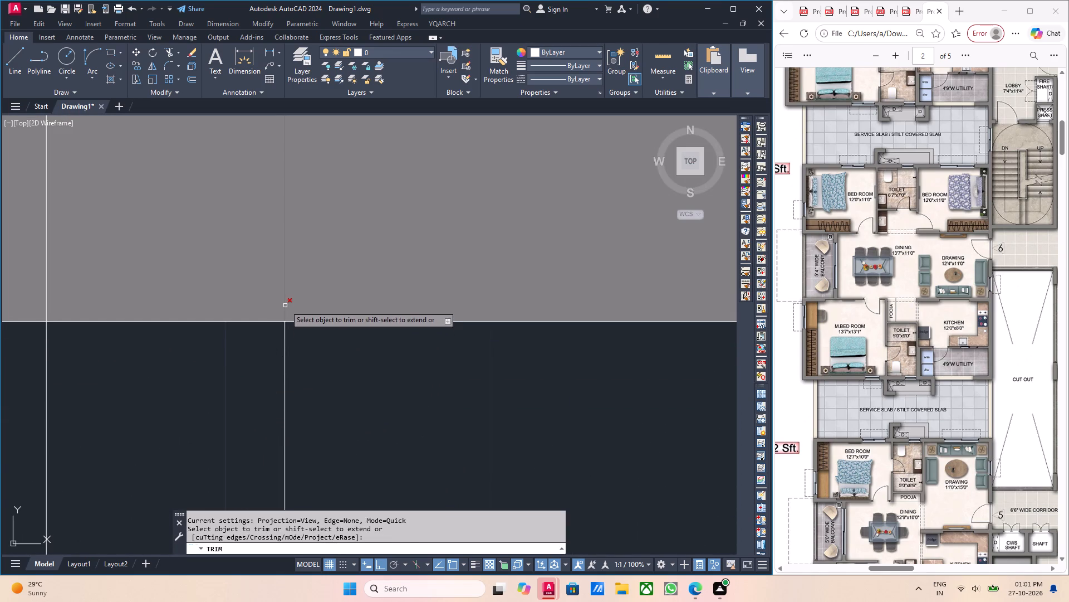
click(285, 305)
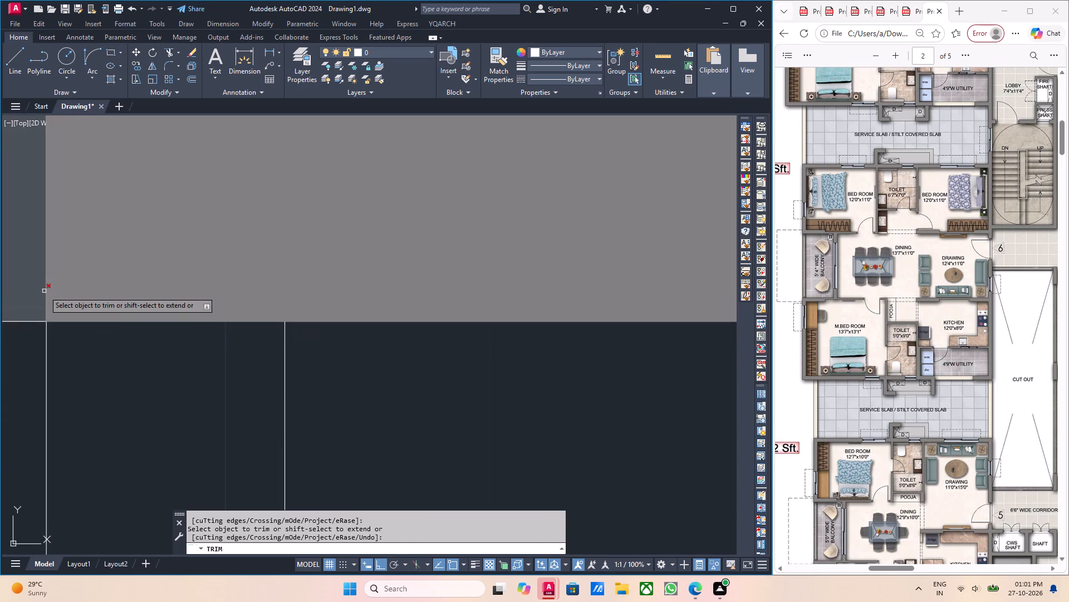
click(44, 291)
key(ctrl+z)
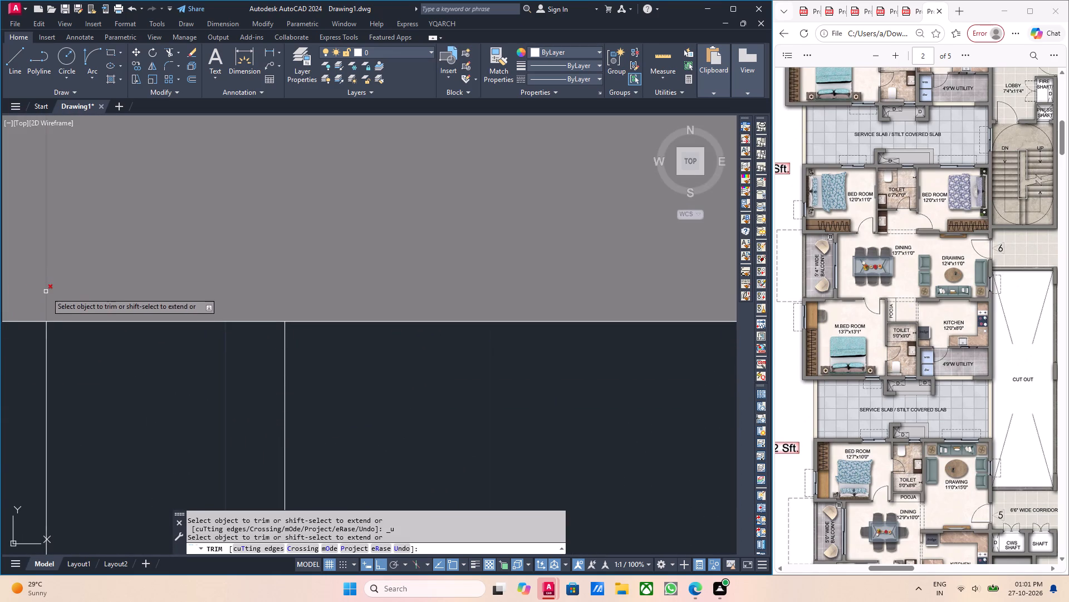
click(46, 285)
scroll(91, 349, down, 3)
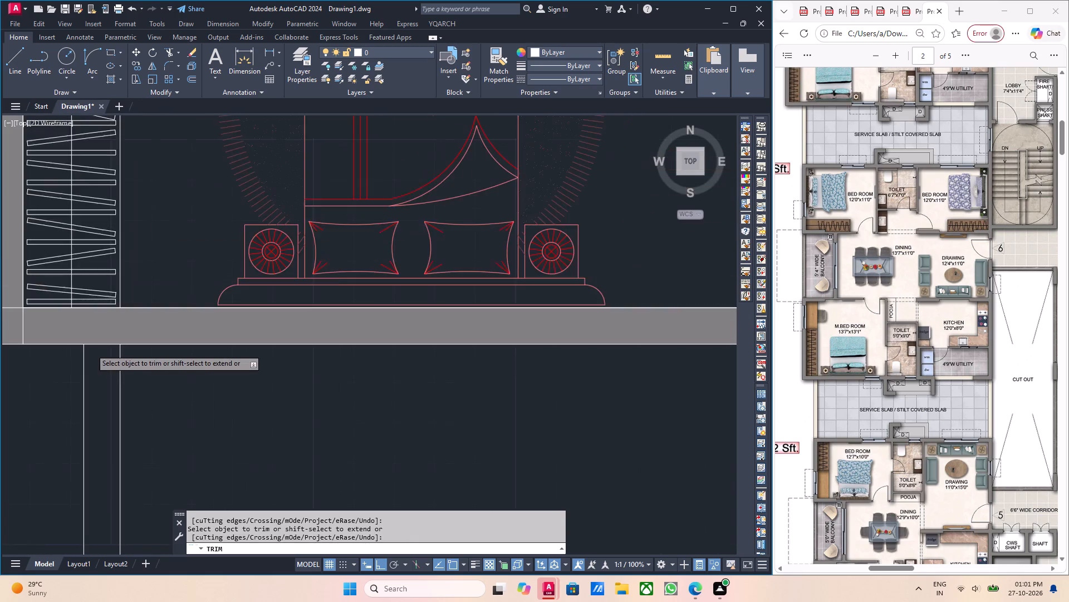
scroll(91, 349, down, 4)
key(Escape)
Offset the inner ray of the west outer wall 12'7" to the east to set the bedroom width.
middle_drag(177, 419, 178, 377)
scroll(173, 402, up, 3)
drag(163, 407, 158, 406)
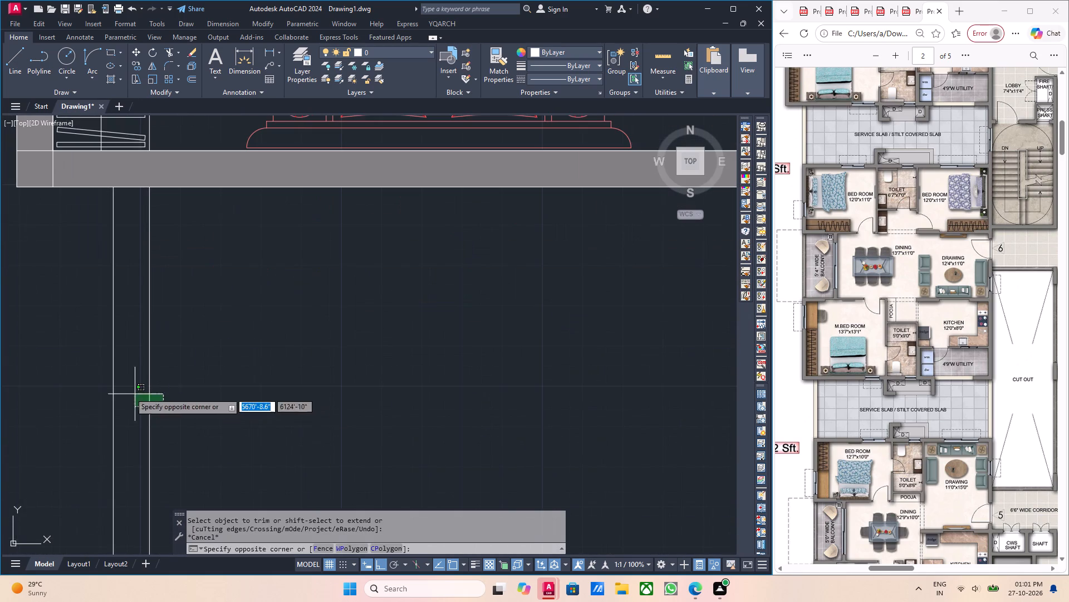
click(130, 392)
scroll(162, 395, down, 4)
scroll(308, 422, up, 1)
middle_drag(301, 426, 237, 424)
key(o)
key(Return)
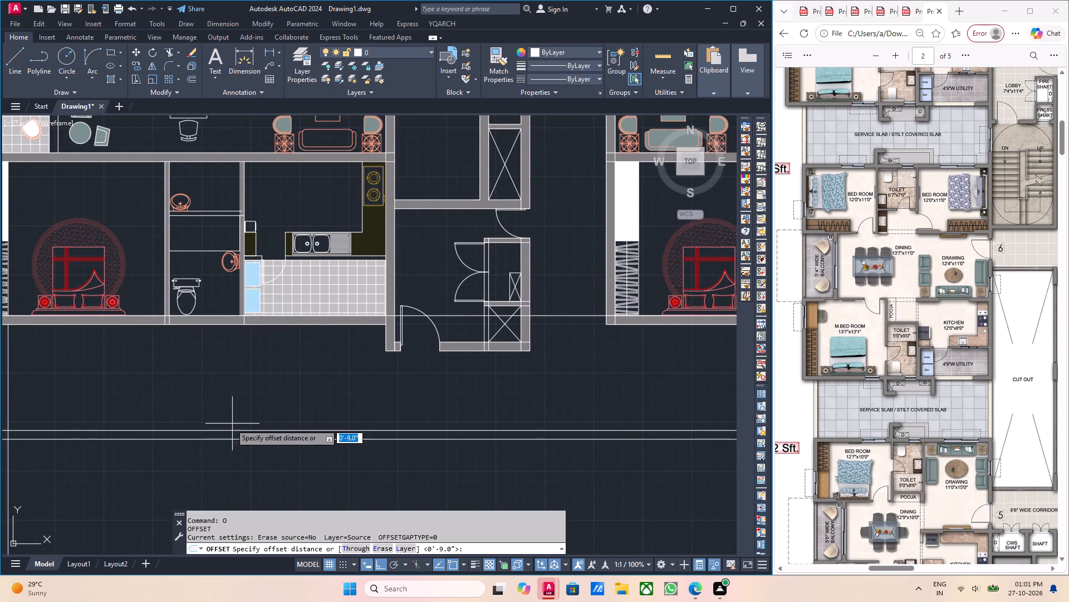
scroll(130, 391, up, 1)
scroll(114, 384, down, 3)
middle_drag(137, 390, 187, 396)
scroll(146, 373, up, 3)
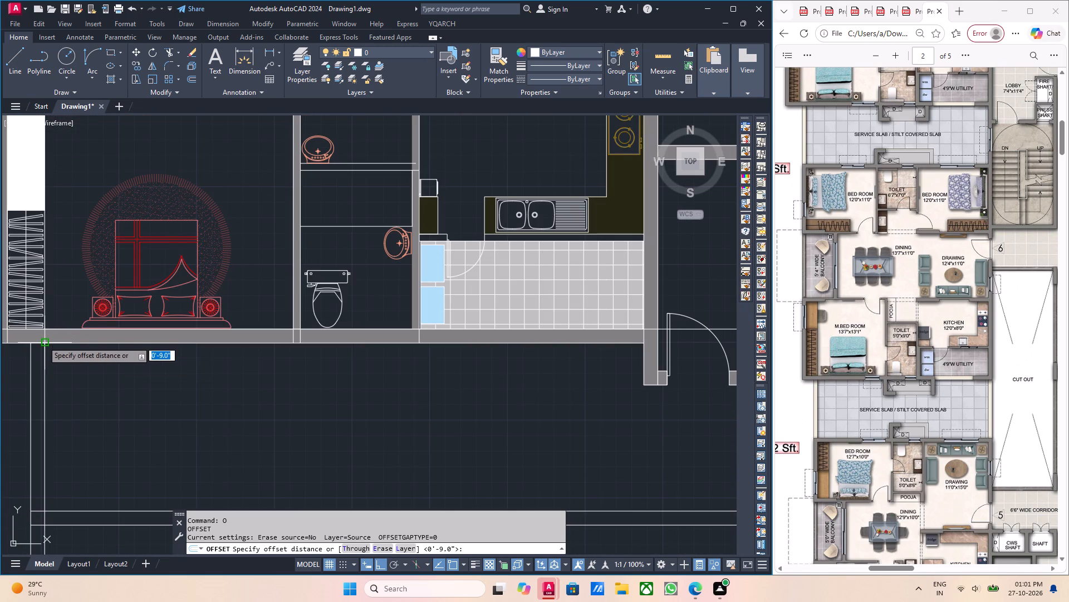
click(43, 343)
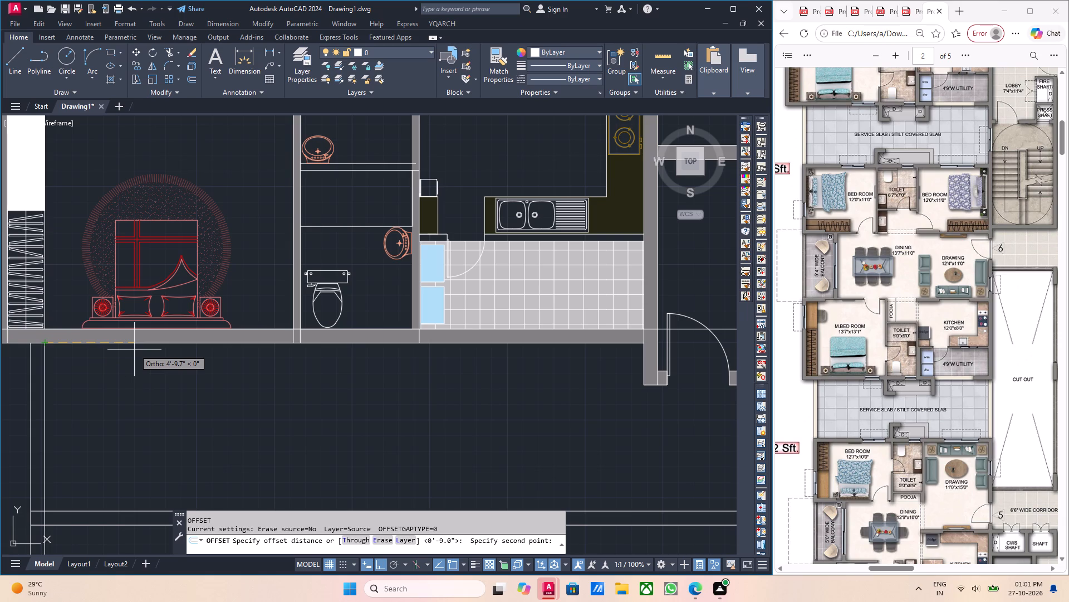
text(12'7)
key(Return)
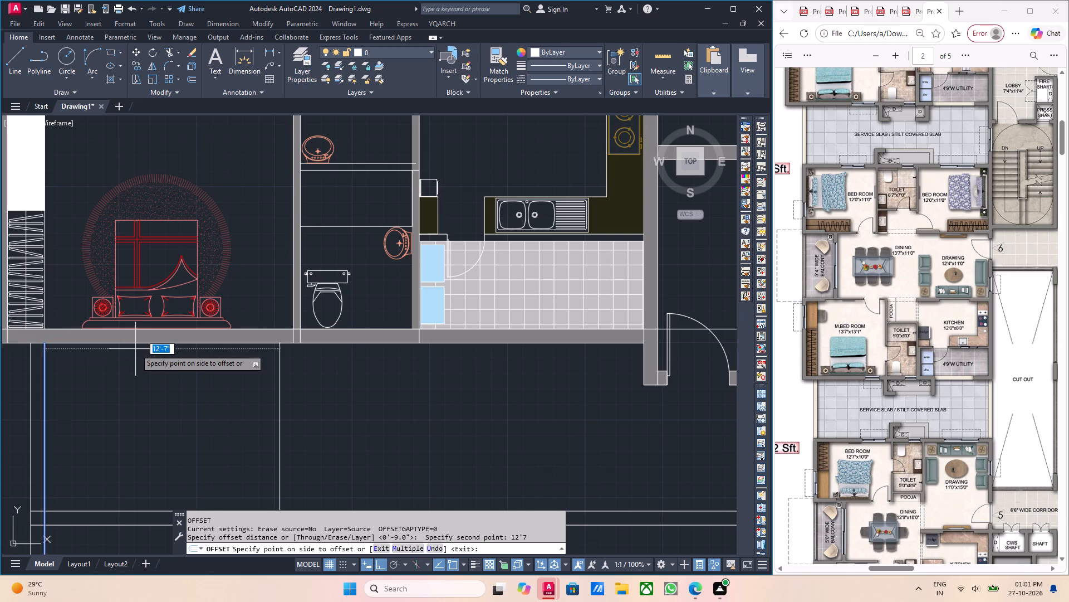
click(186, 429)
middle_drag(197, 424, 163, 411)
middle_drag(208, 425, 187, 422)
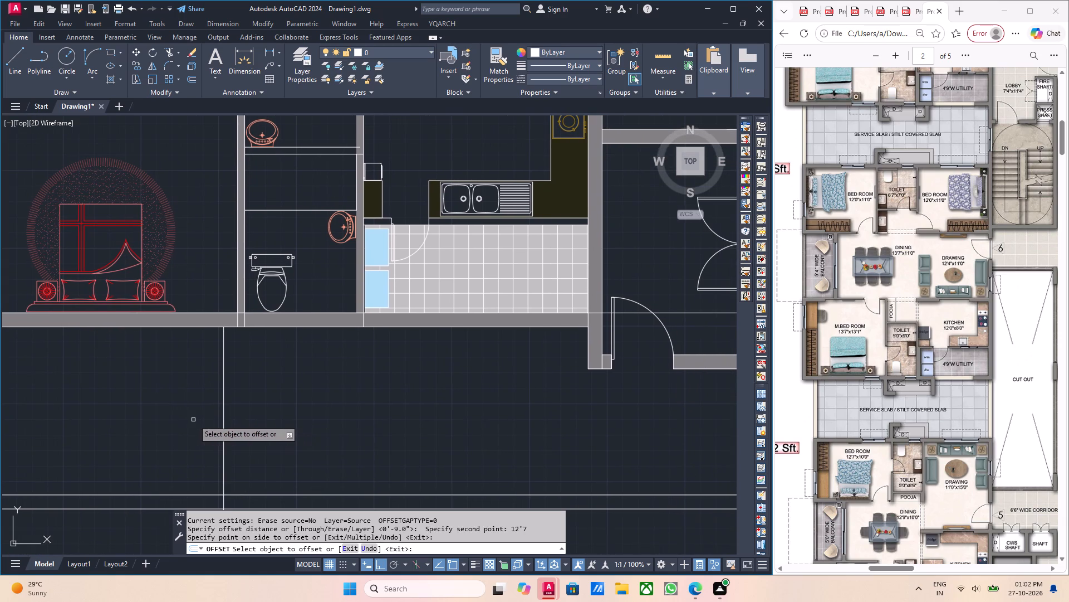
key(Escape)
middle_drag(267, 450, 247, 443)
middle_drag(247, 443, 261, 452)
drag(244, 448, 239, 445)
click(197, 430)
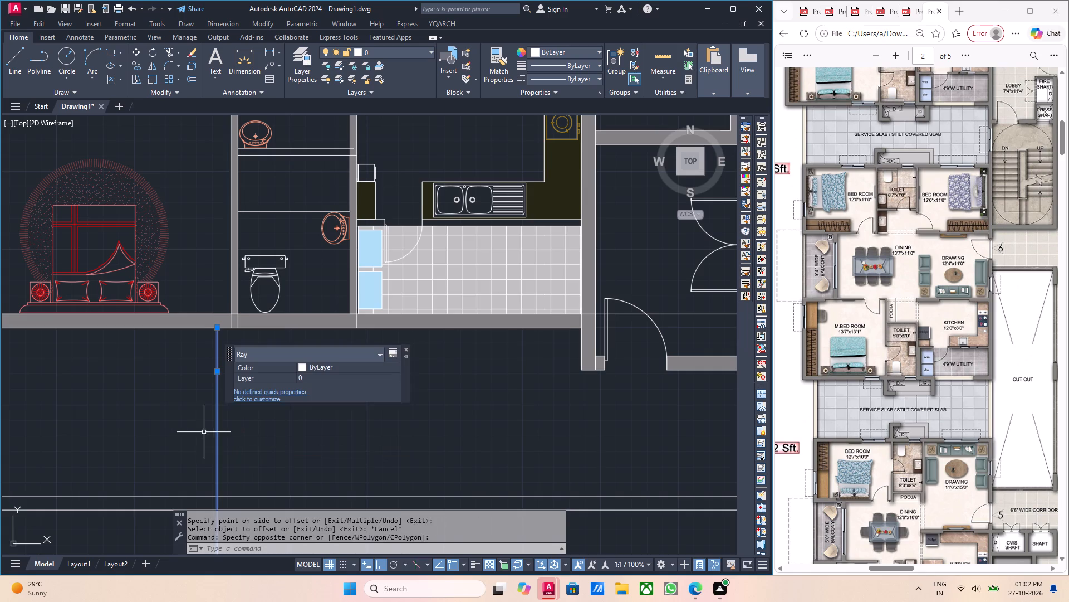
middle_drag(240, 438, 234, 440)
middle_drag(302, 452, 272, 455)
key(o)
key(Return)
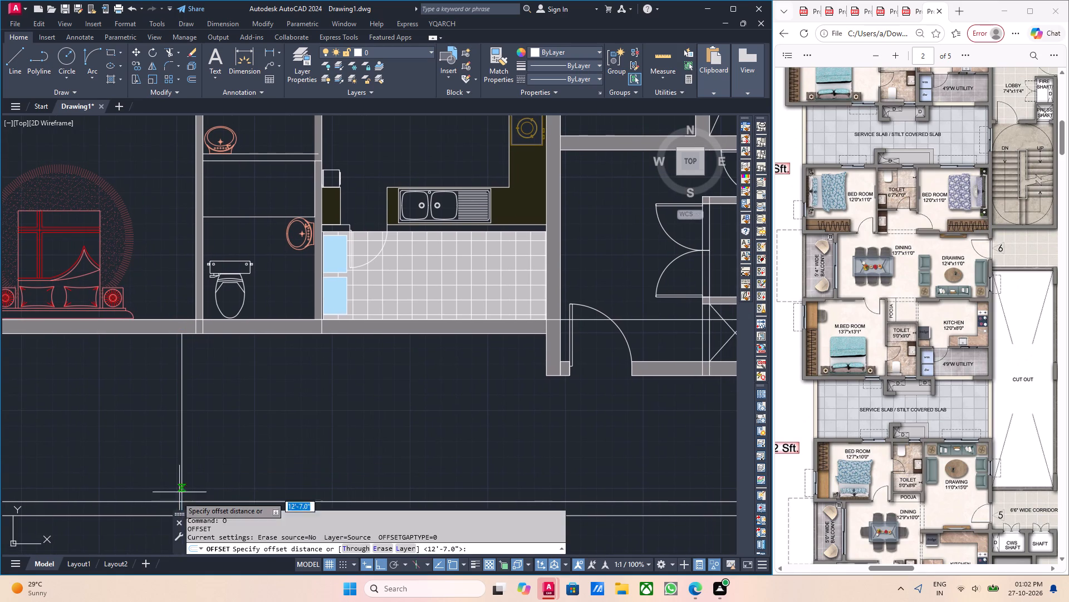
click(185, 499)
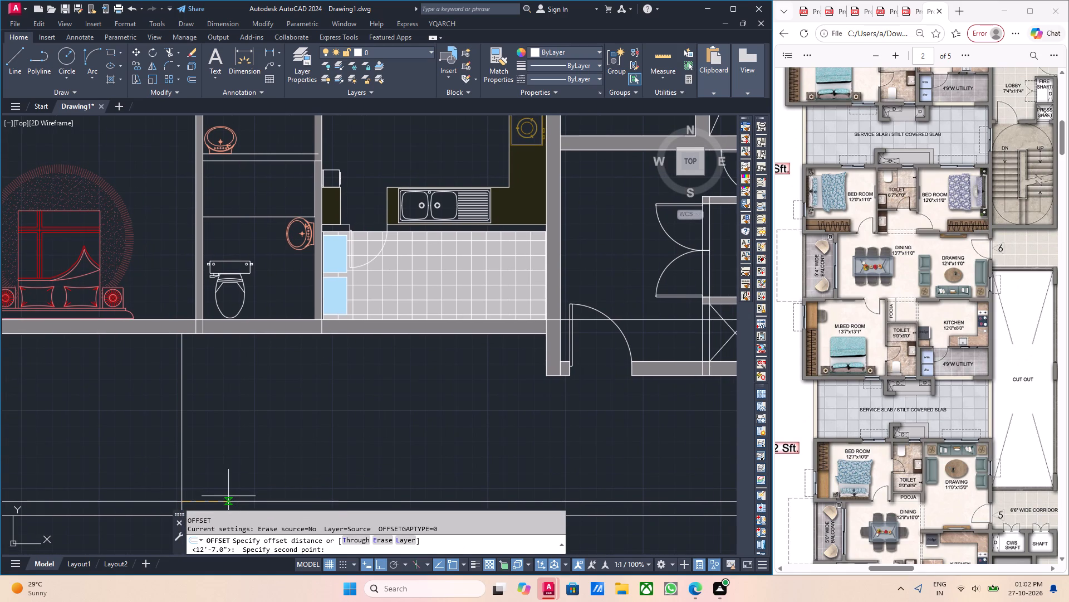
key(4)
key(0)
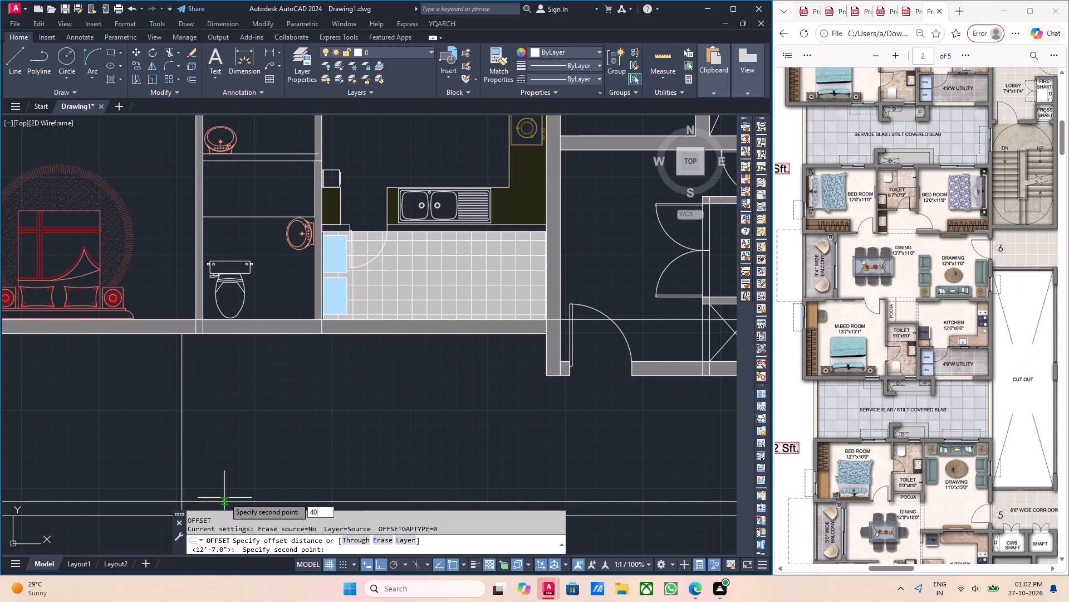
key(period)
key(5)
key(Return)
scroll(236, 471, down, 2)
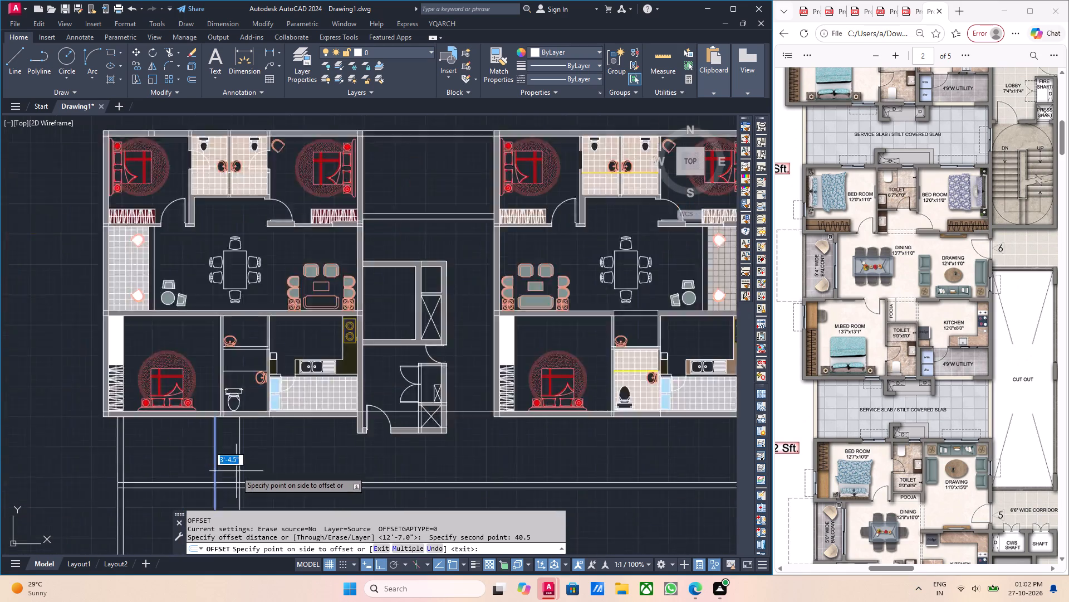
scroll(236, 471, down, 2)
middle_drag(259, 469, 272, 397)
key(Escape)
Offset the bedroom width ray 4.5 inches to the east to form the partition between the bedroom and the toilet.
scroll(242, 399, up, 3)
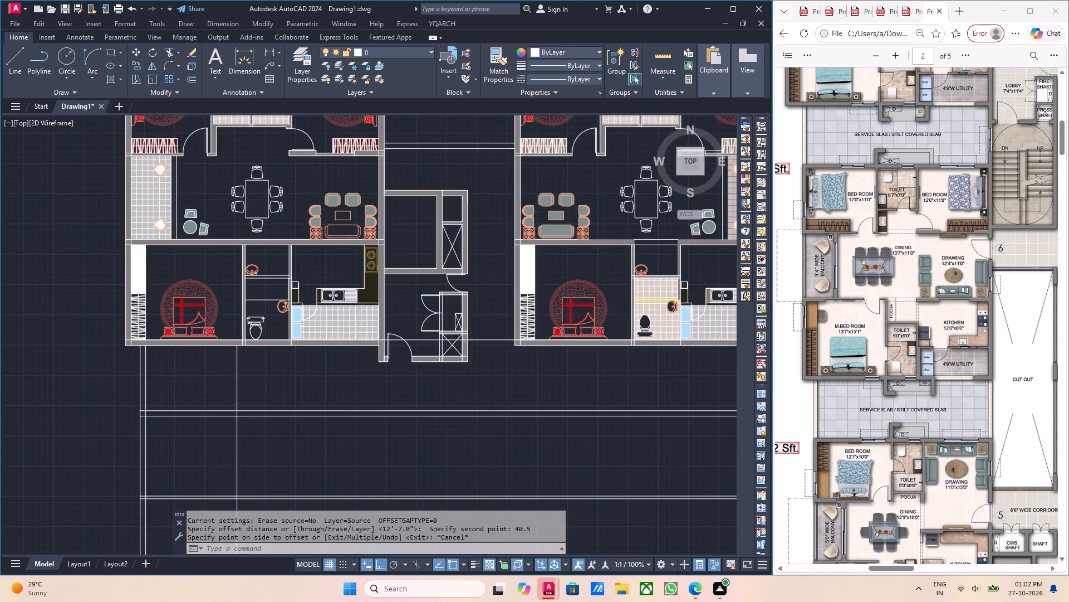
drag(241, 399, 234, 399)
click(227, 395)
middle_drag(323, 414, 292, 403)
key(o)
key(Return)
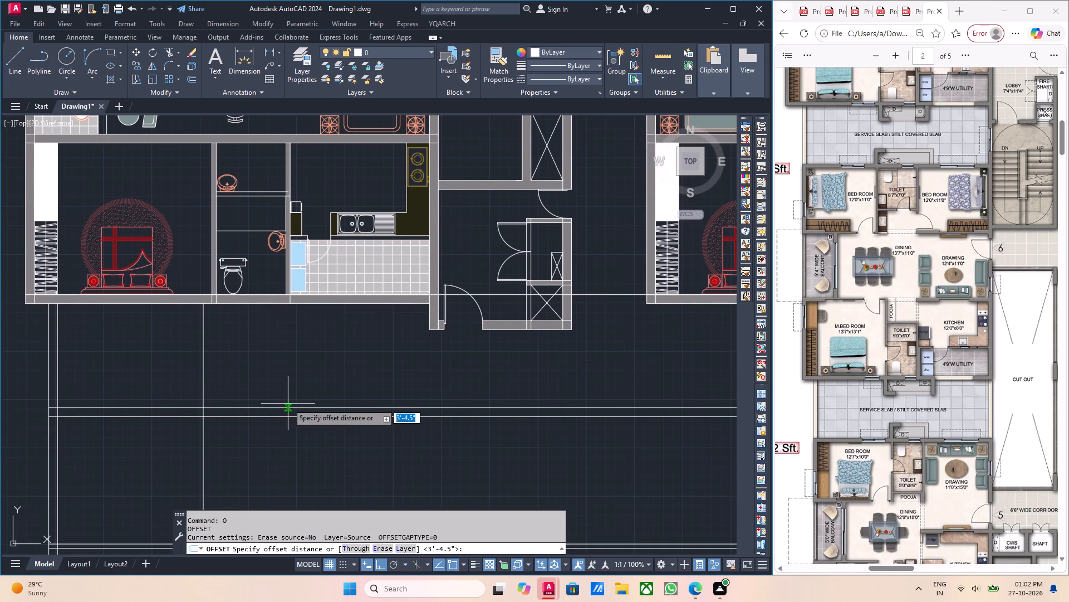
click(204, 407)
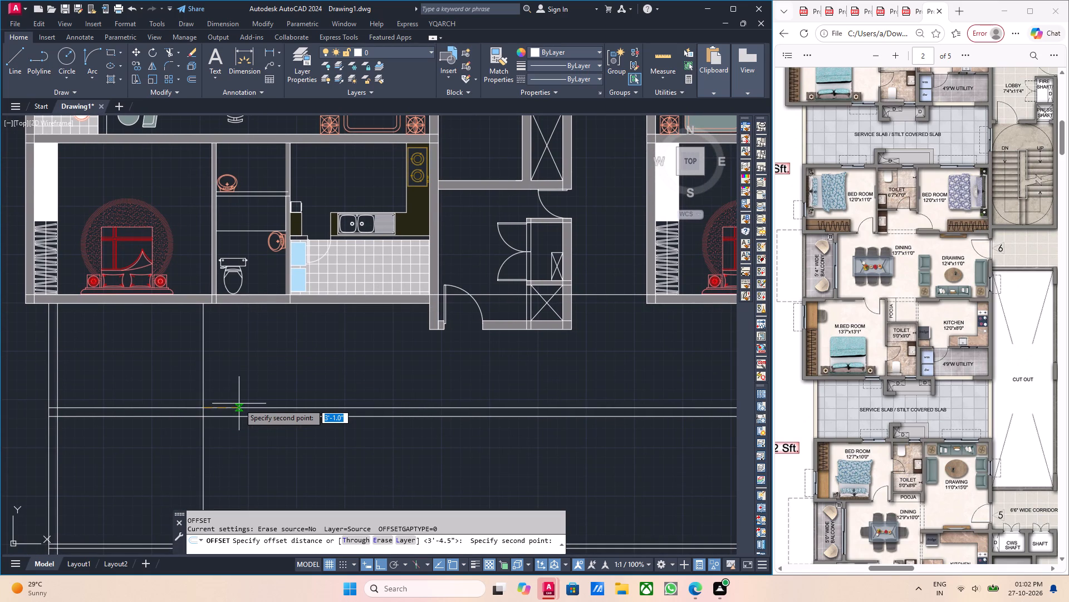
key(4)
key(period)
key(5)
key(Return)
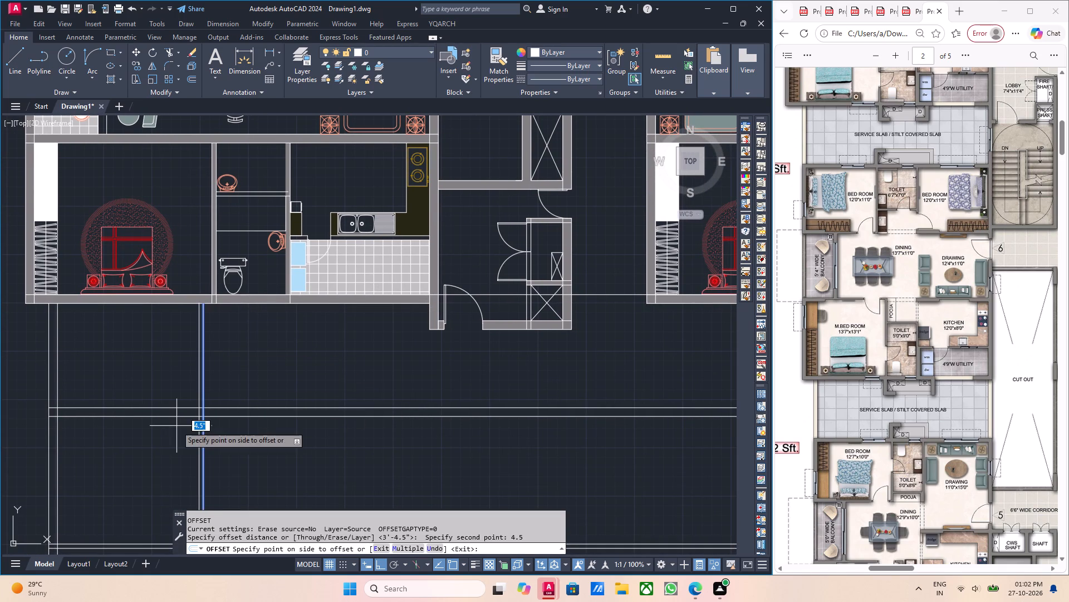
click(282, 475)
scroll(277, 476, down, 1)
middle_drag(273, 464, 203, 360)
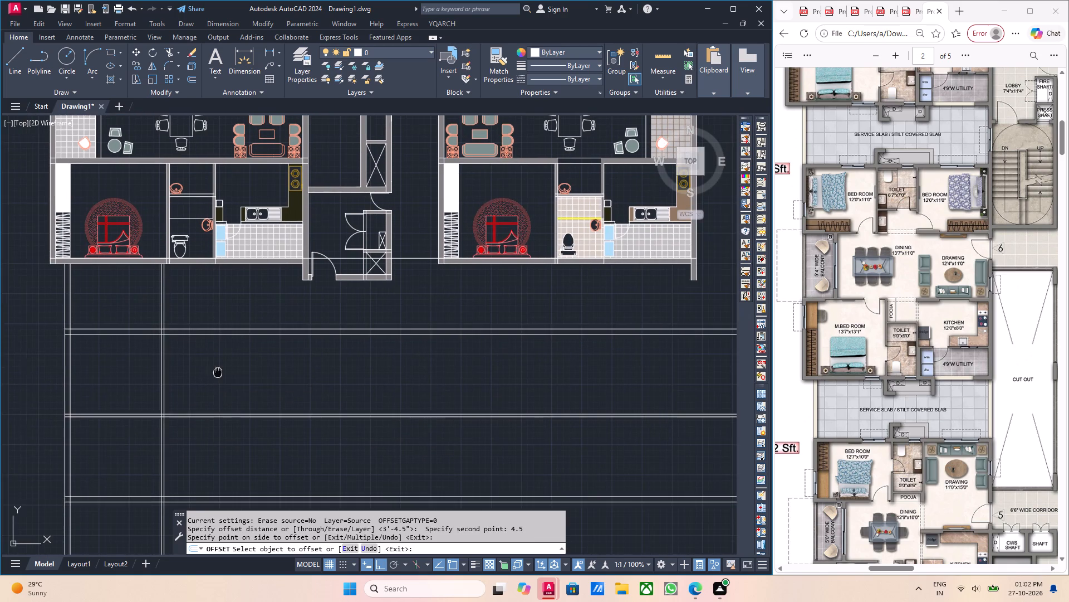
middle_click(218, 372)
middle_click(202, 376)
key(Escape)
Offset the east ray of the bedroom–toilet partition 5' to the east to set the toilet width.
scroll(231, 368, up, 1)
middle_drag(227, 368, 218, 365)
middle_drag(225, 381, 217, 376)
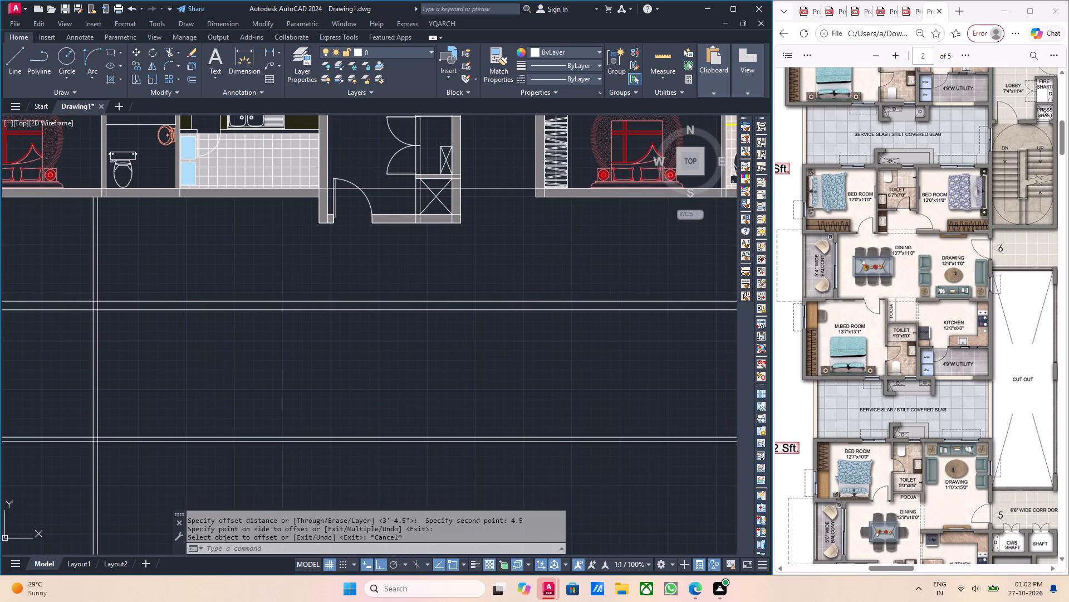
middle_drag(227, 375, 226, 367)
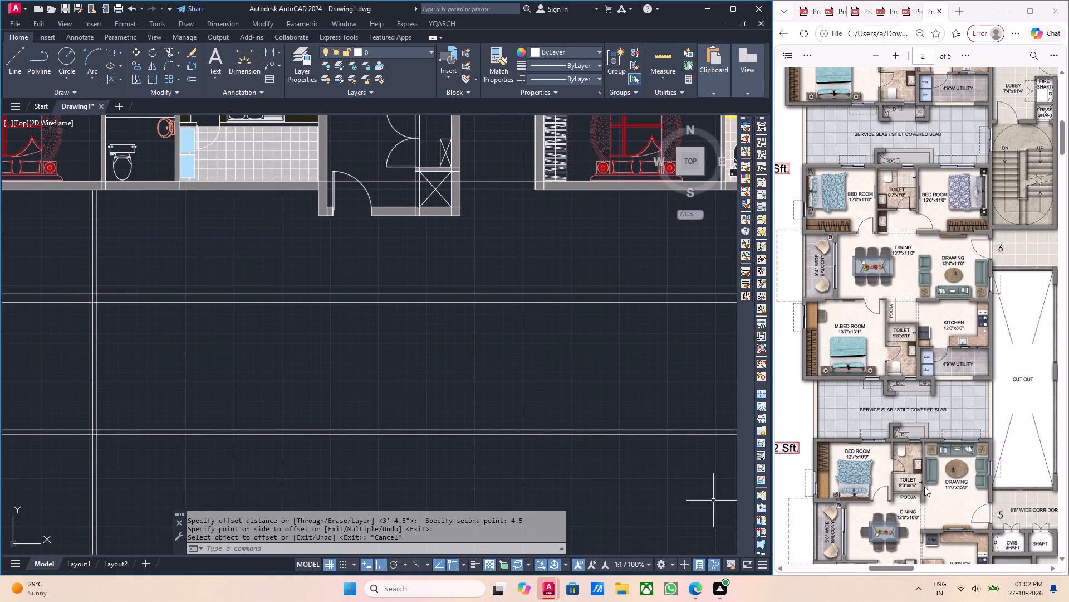
middle_drag(114, 360, 372, 452)
middle_click(352, 412)
scroll(377, 384, up, 3)
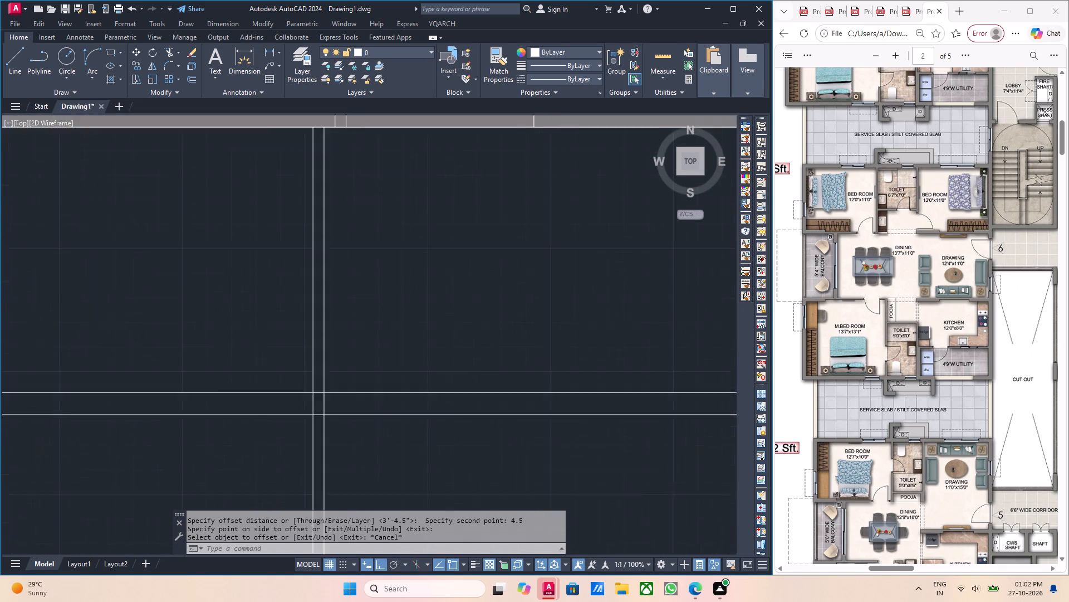
drag(340, 372, 329, 368)
click(289, 349)
middle_drag(410, 367, 393, 372)
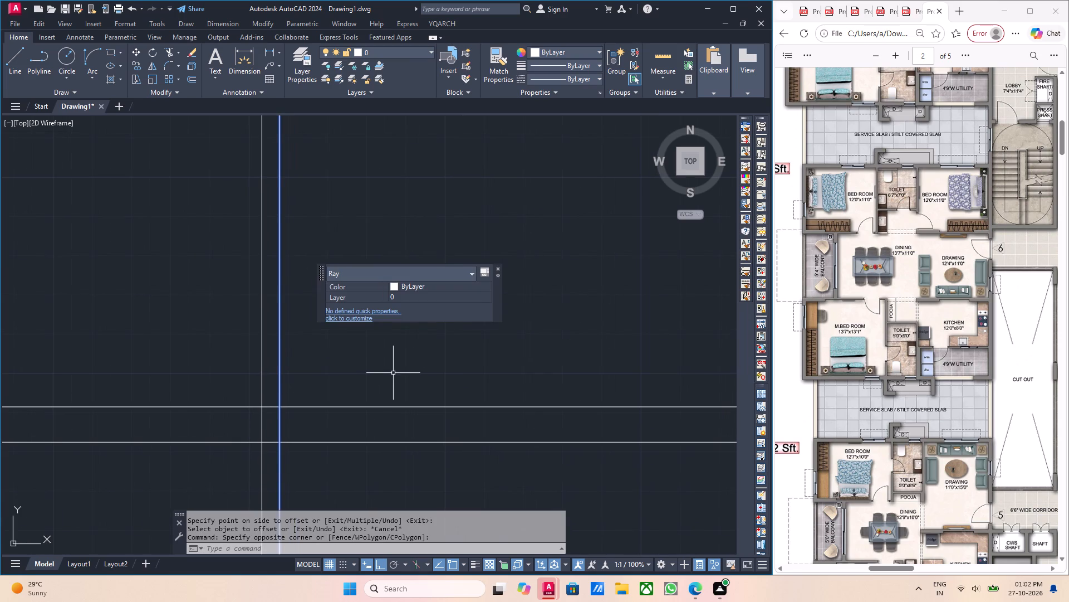
key(o)
key(Return)
drag(280, 406, 287, 406)
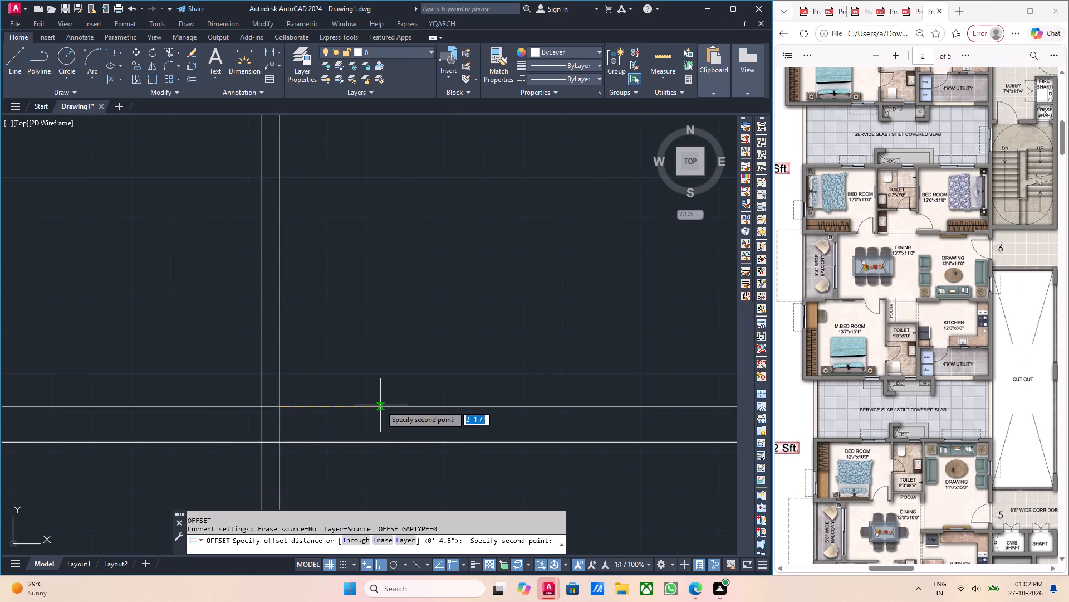
key(5)
key(apostrophe)
key(Return)
click(393, 364)
middle_drag(462, 382, 400, 383)
middle_drag(462, 391, 444, 385)
key(Escape)
middle_drag(453, 366, 409, 360)
drag(433, 347, 406, 337)
click(361, 319)
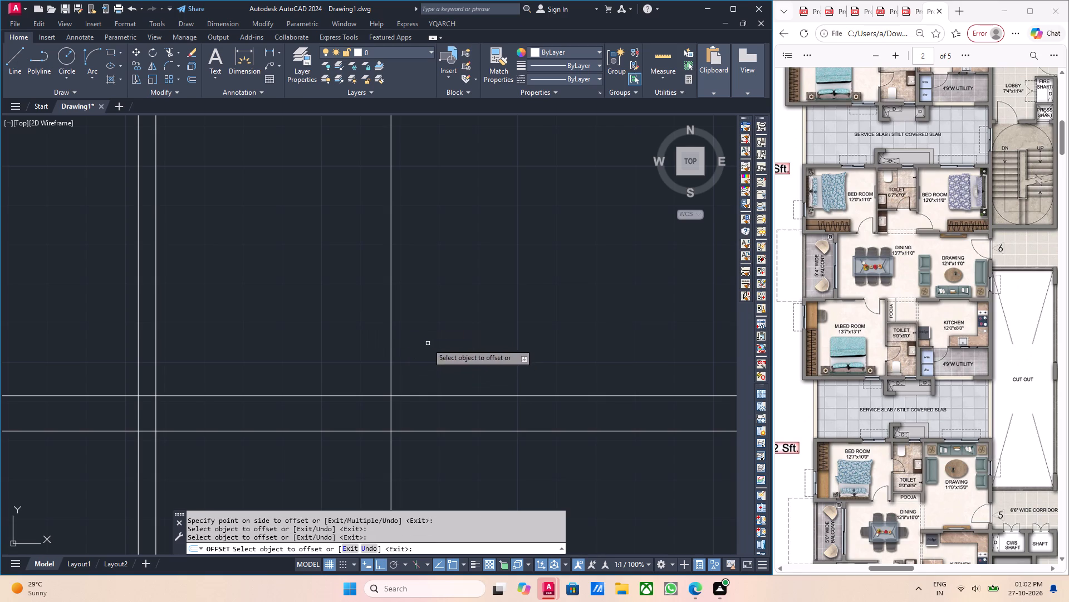
key(Escape)
key(Escape)
key(Escape)
Offset the toilet width ray 4.5 inches to the east to form the partition between the toilet and the drawing room.
drag(432, 346, 400, 349)
click(357, 329)
middle_drag(460, 362, 421, 366)
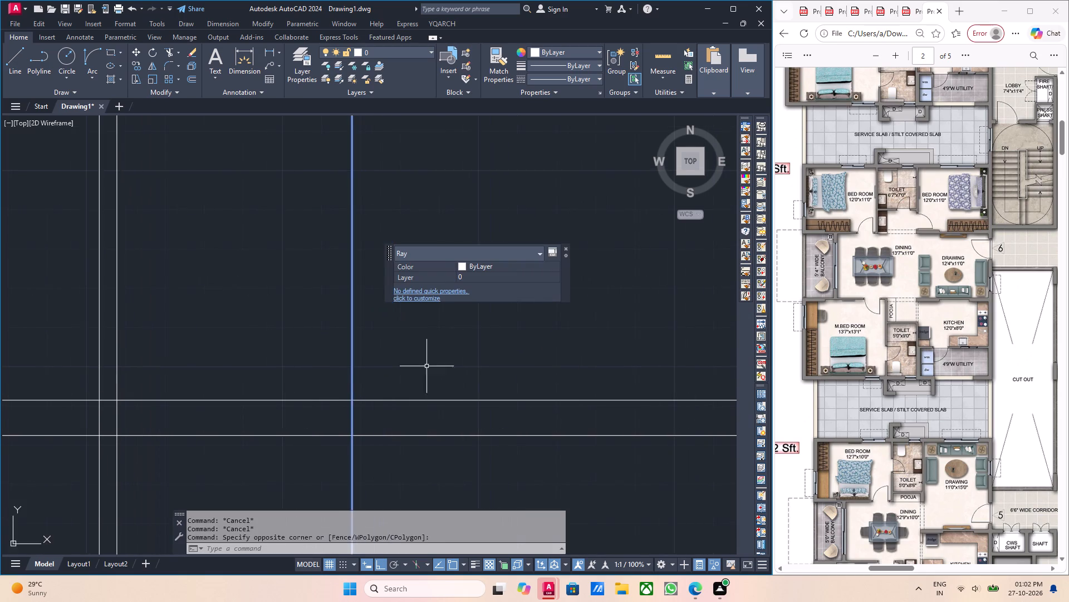
middle_drag(508, 377, 496, 378)
key(o)
key(Return)
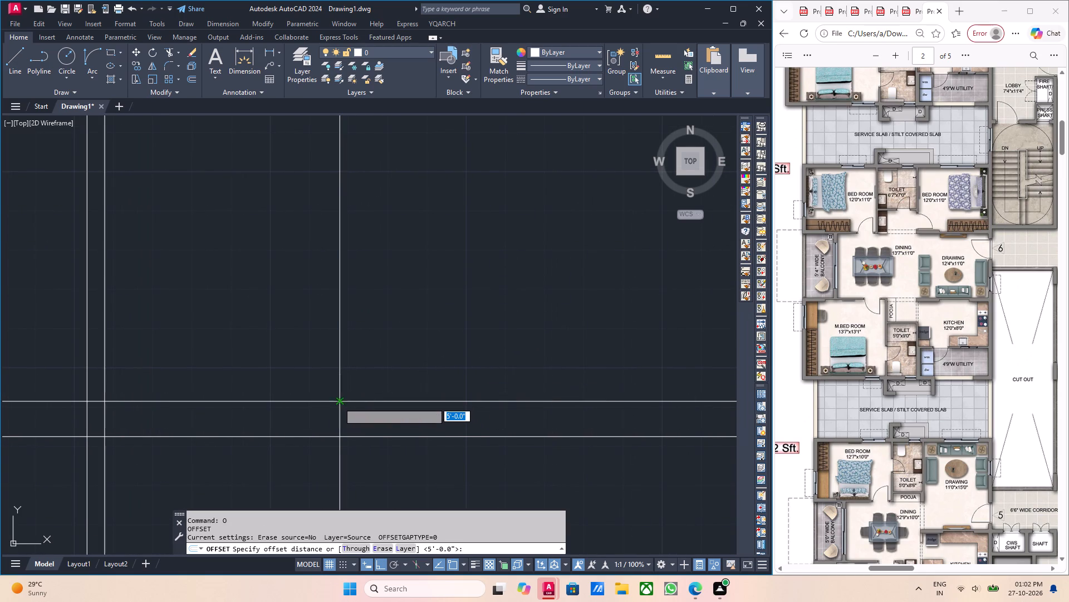
click(338, 402)
key(4)
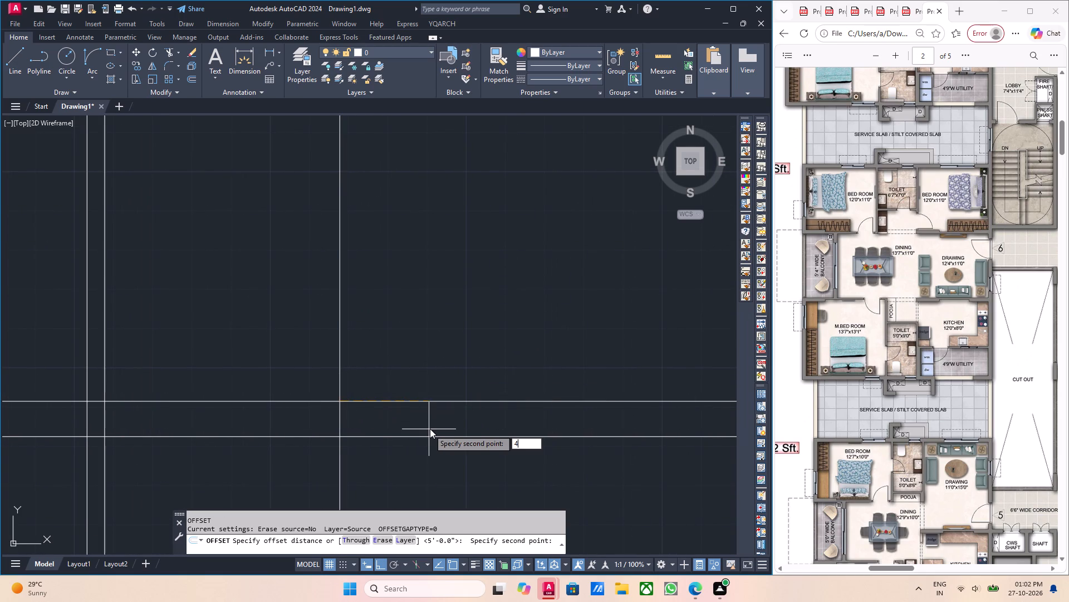
key(period)
key(5)
key(Return)
click(394, 441)
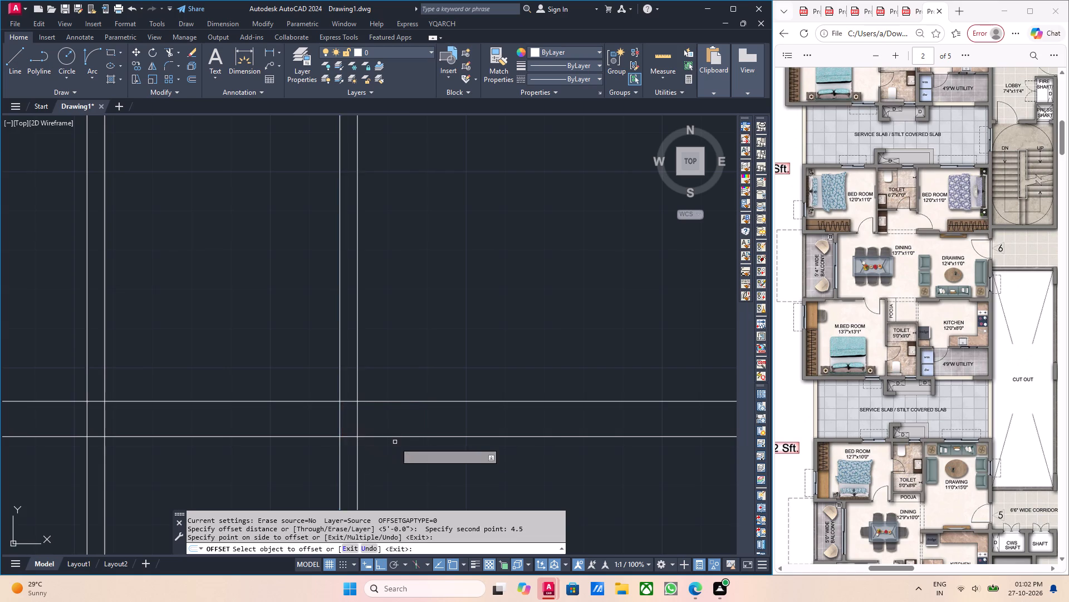
scroll(391, 443, down, 2)
middle_drag(484, 454, 459, 454)
key(Escape)
Offset the east ray of the toilet–drawing room partition 11' to the east to set the drawing room width.
middle_drag(519, 494, 444, 475)
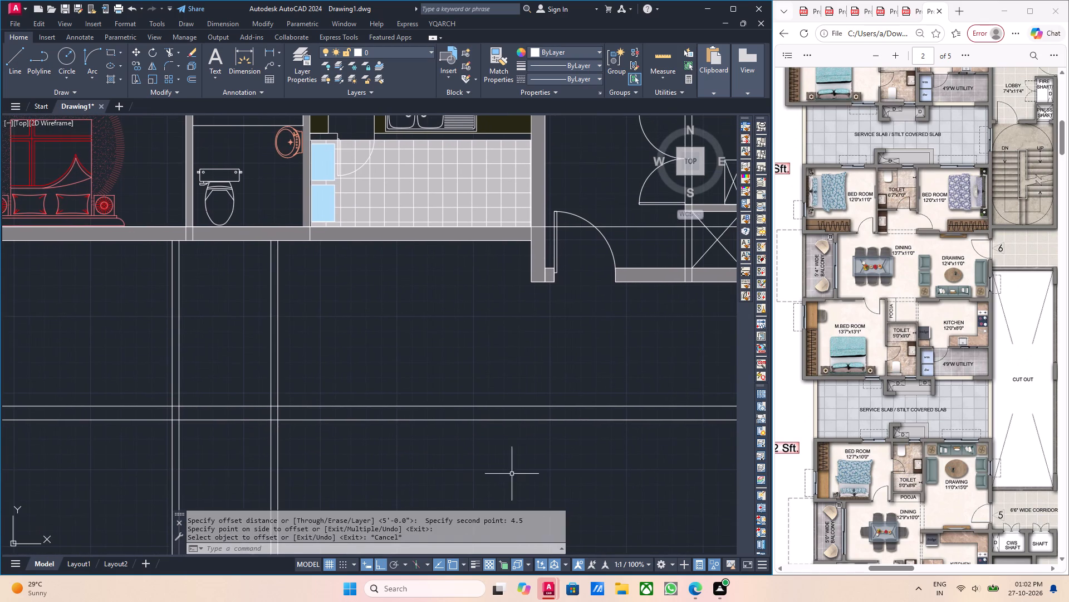
middle_click(515, 473)
scroll(433, 451, down, 1)
scroll(321, 411, up, 1)
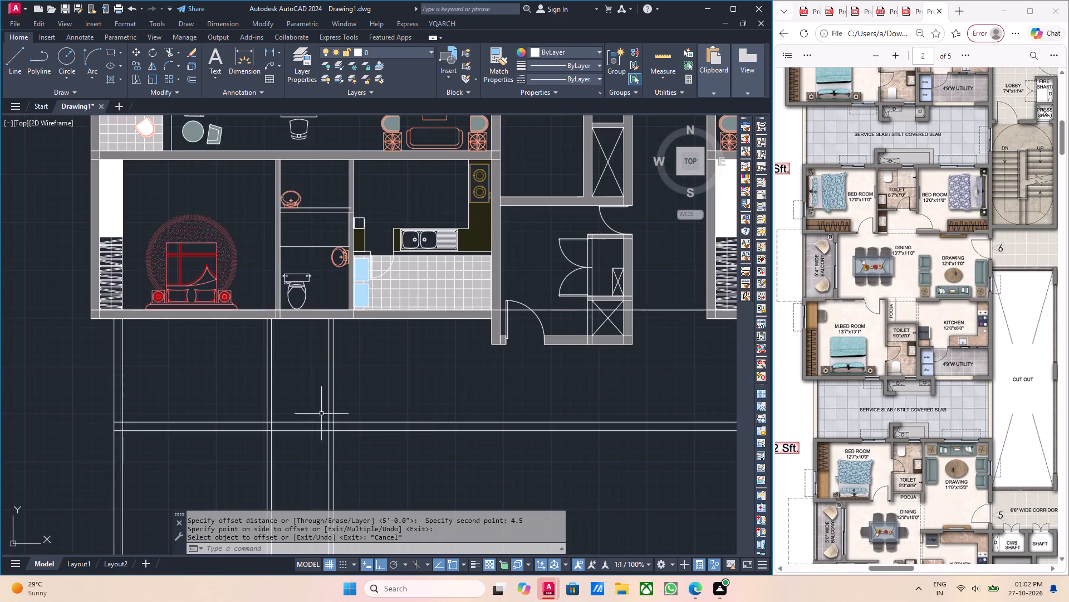
scroll(321, 414, up, 1)
click(358, 402)
click(346, 397)
middle_drag(398, 405, 365, 406)
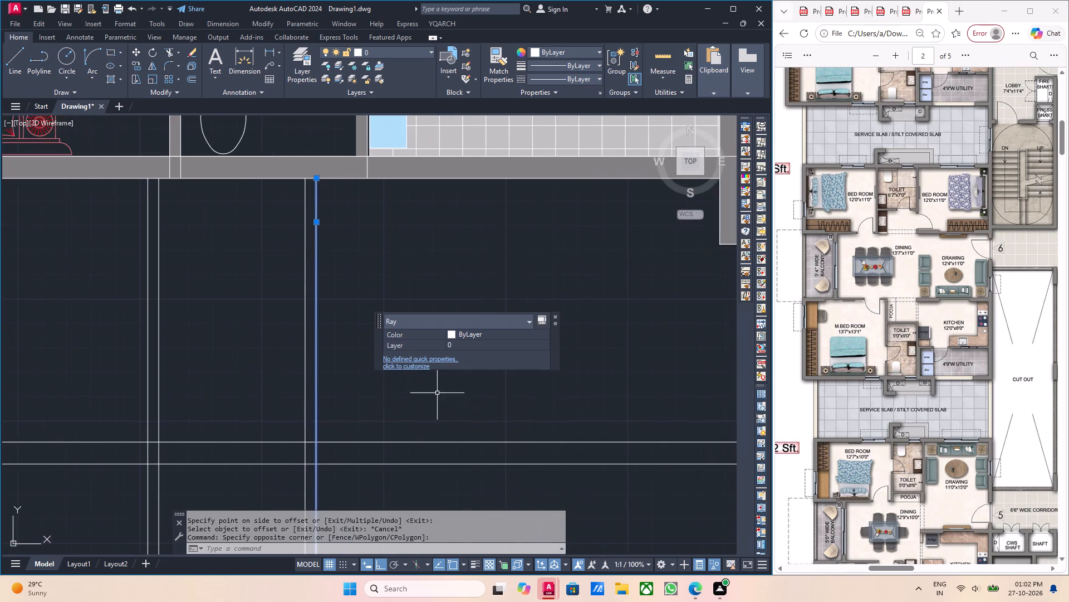
middle_drag(439, 393, 385, 401)
key(o)
key(Return)
click(264, 450)
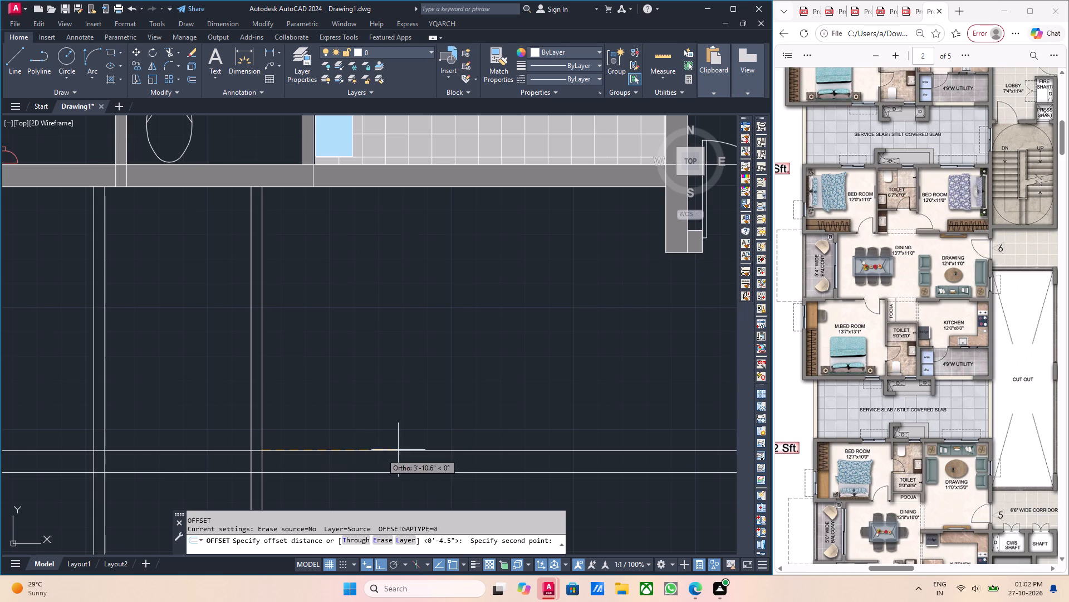
key(1)
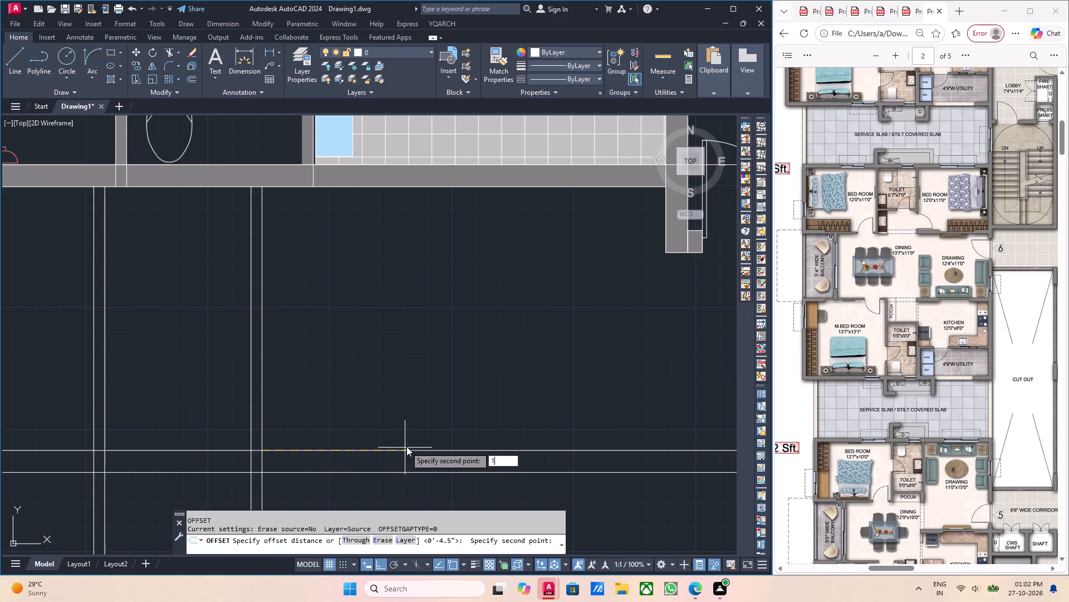
key(1)
key(apostrophe)
key(Return)
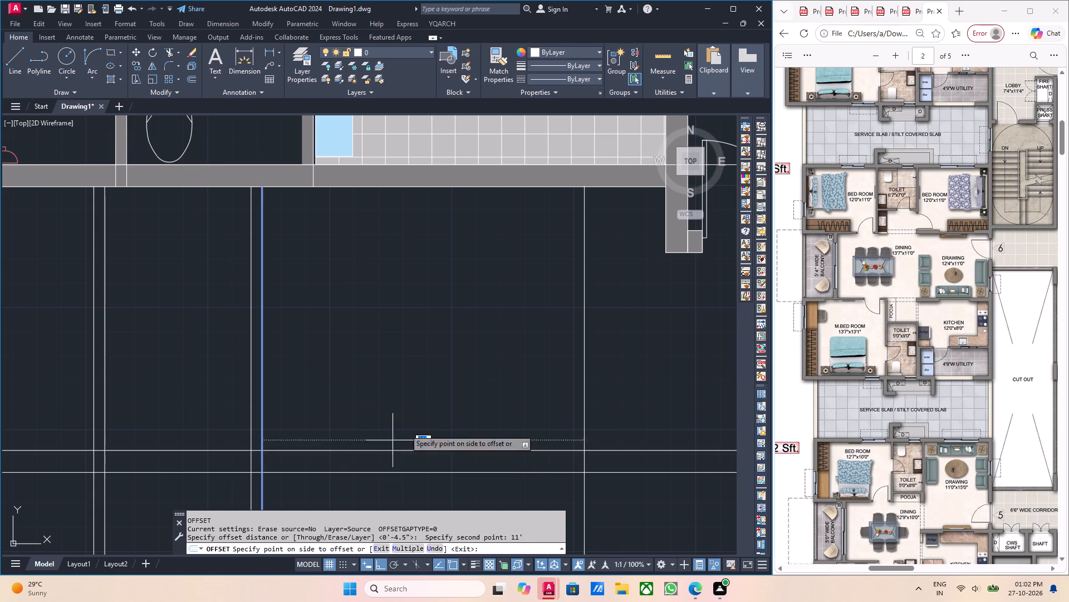
click(464, 377)
scroll(468, 390, down, 1)
middle_drag(488, 404, 420, 383)
middle_drag(496, 410, 464, 406)
middle_drag(488, 401, 483, 402)
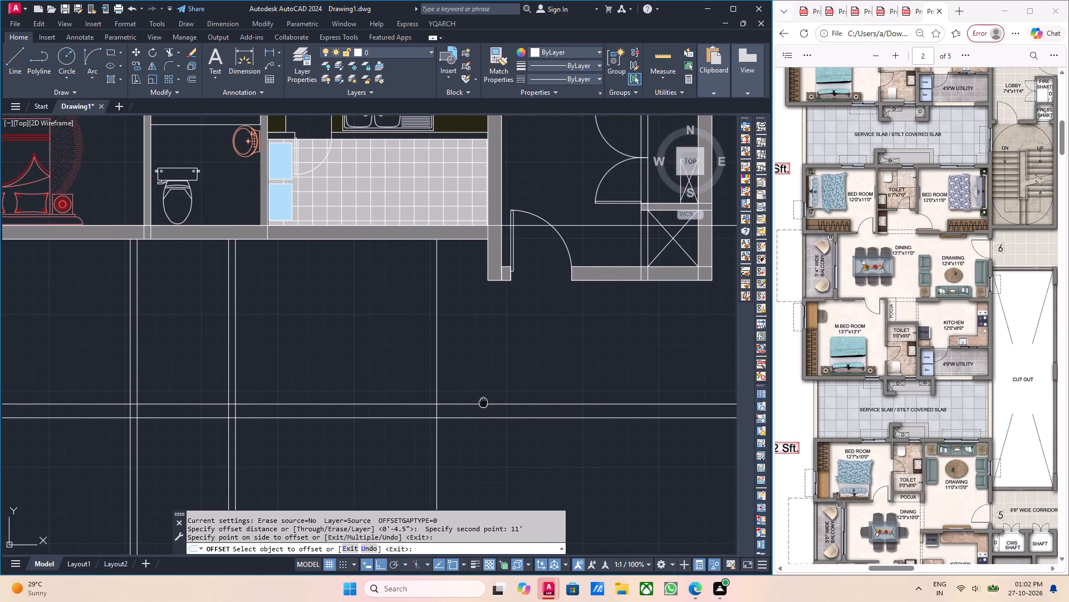
middle_drag(483, 402, 483, 403)
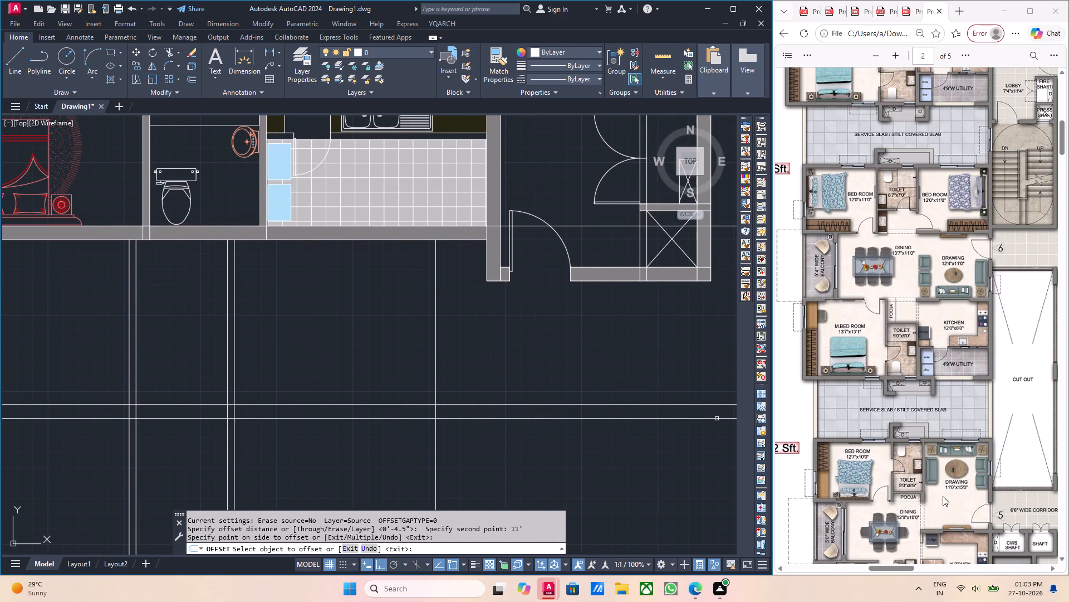
ctrl+scroll(985, 489, up, 1)
scroll(985, 489, down, 2)
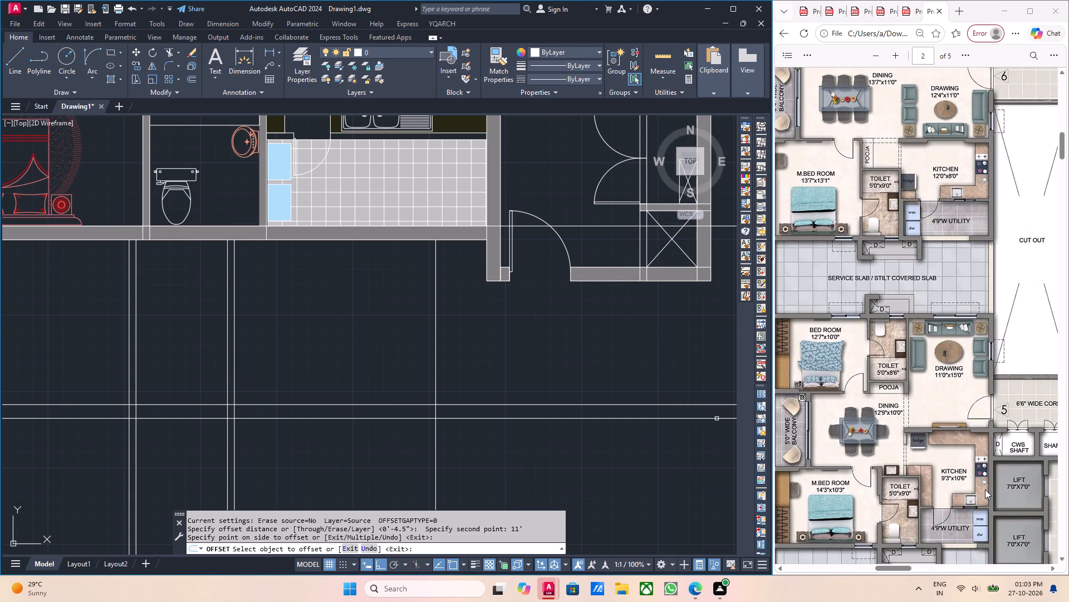
middle_drag(528, 332, 528, 370)
key(Escape)
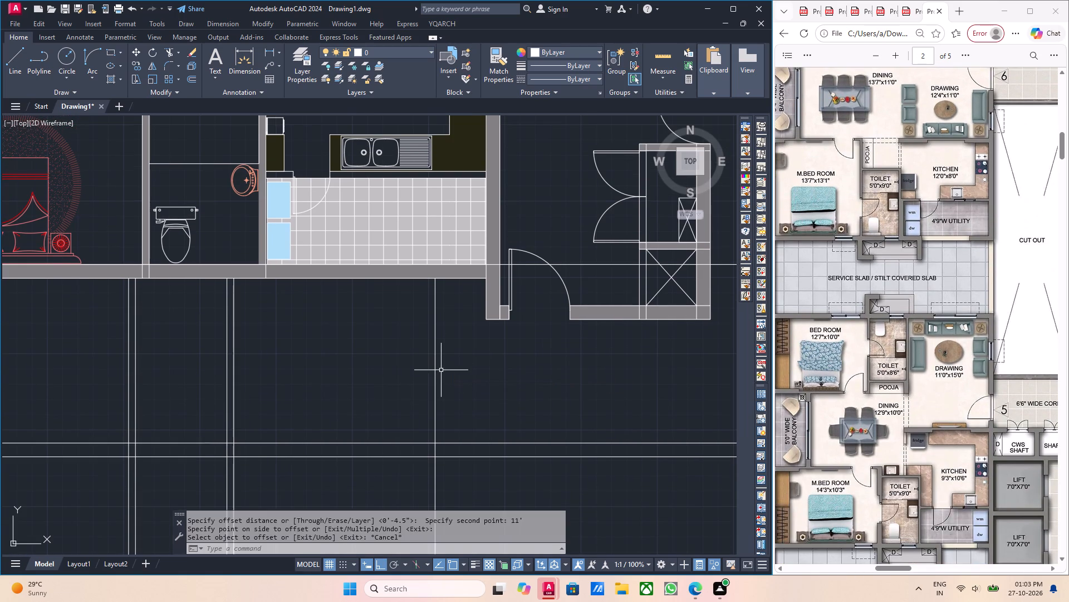
Compare the drawing room's east ray with the drawing room, service slab and cut-out alignment in the reference brochure.
drag(445, 375, 432, 378)
click(426, 378)
middle_drag(483, 395, 470, 400)
middle_click(501, 402)
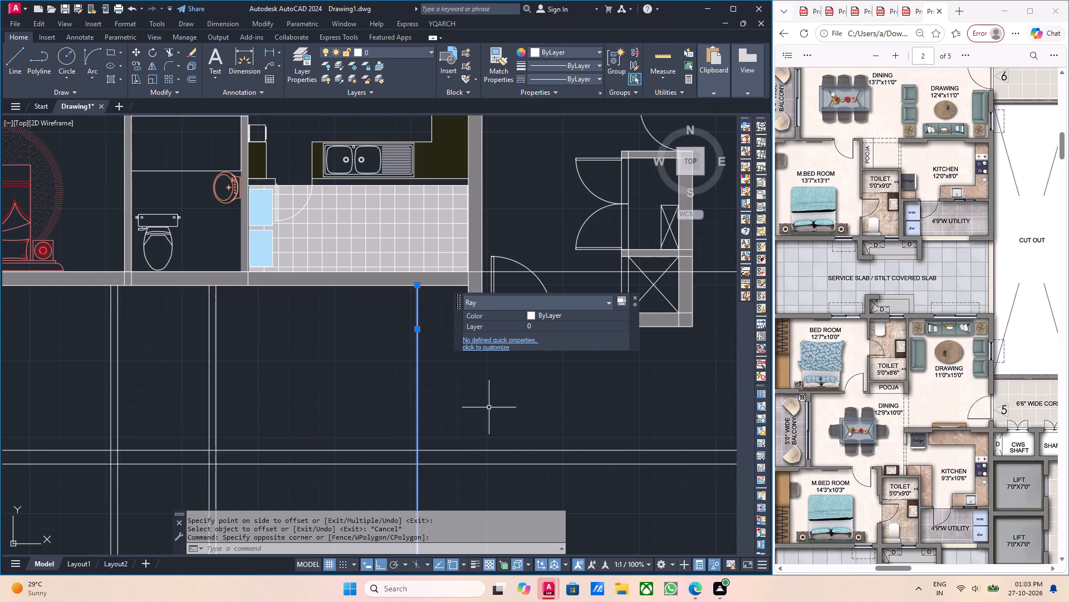
scroll(487, 407, down, 3)
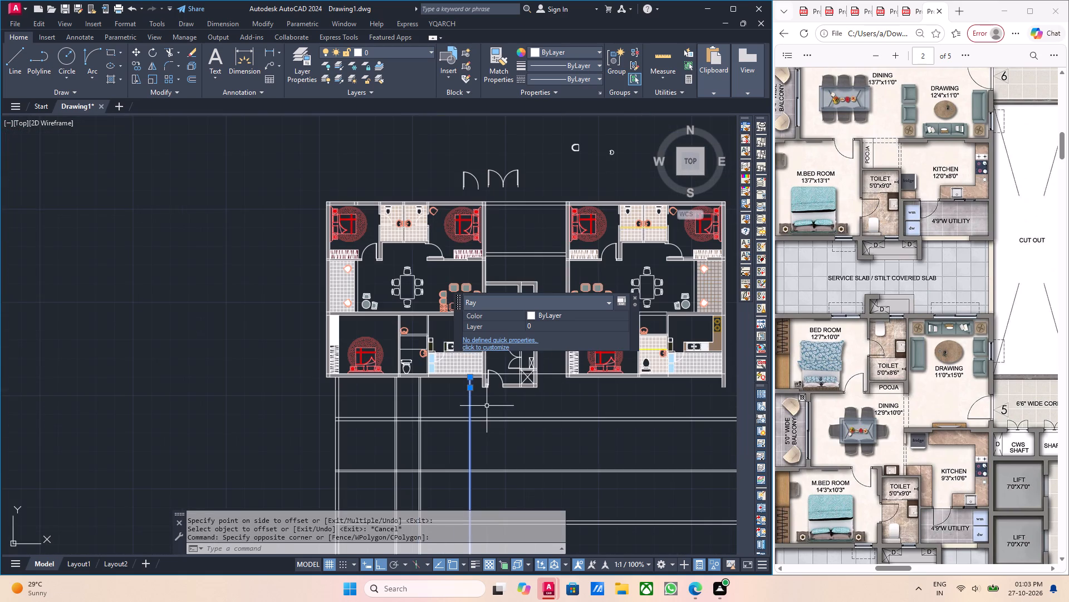
middle_drag(470, 418, 525, 418)
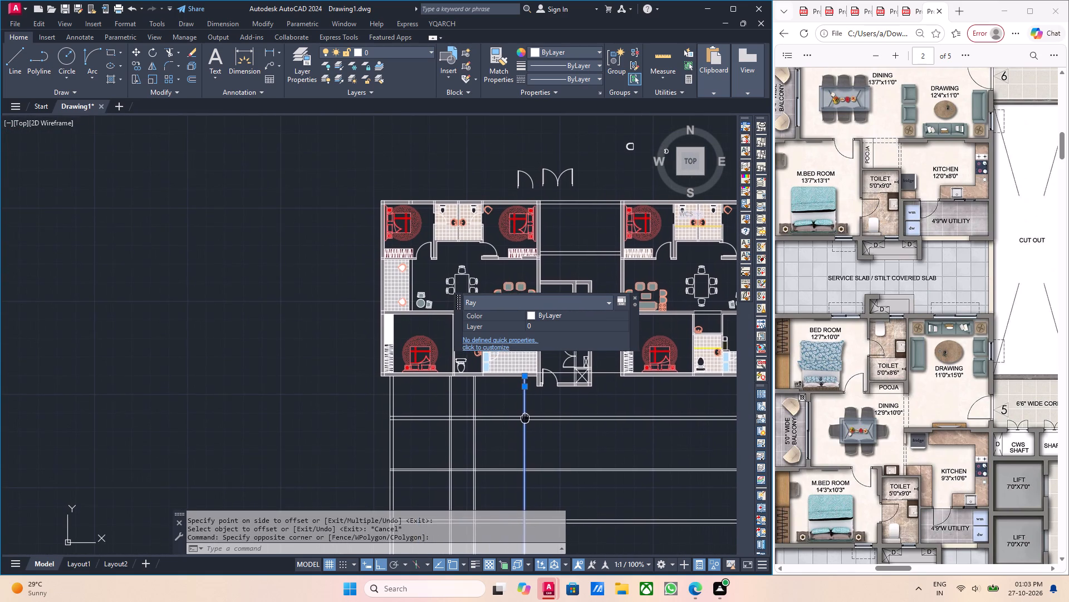
middle_drag(525, 418, 527, 426)
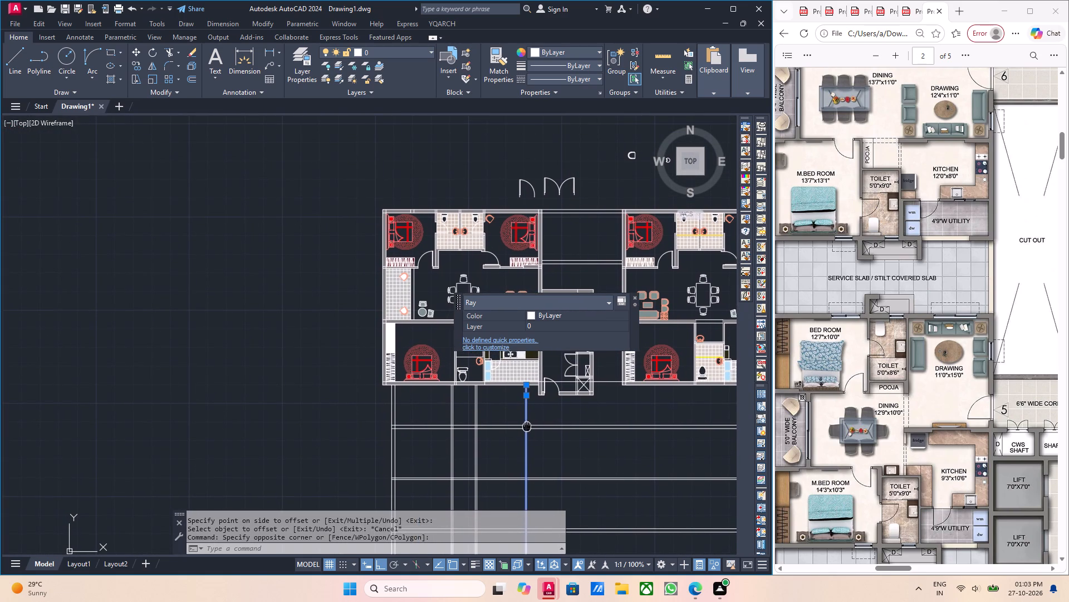
middle_drag(527, 426, 553, 444)
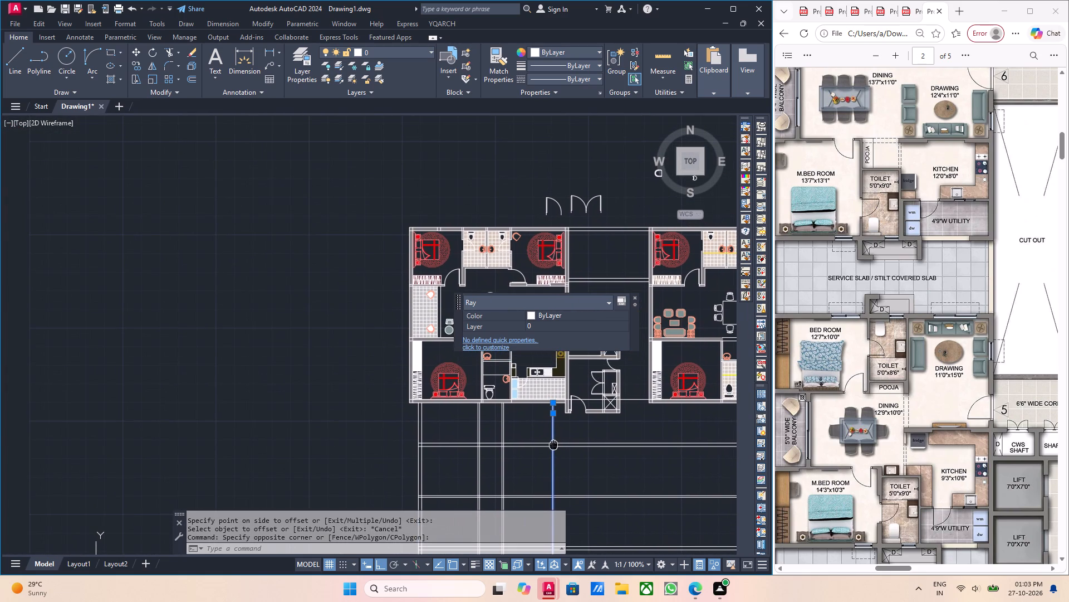
middle_drag(553, 444, 554, 444)
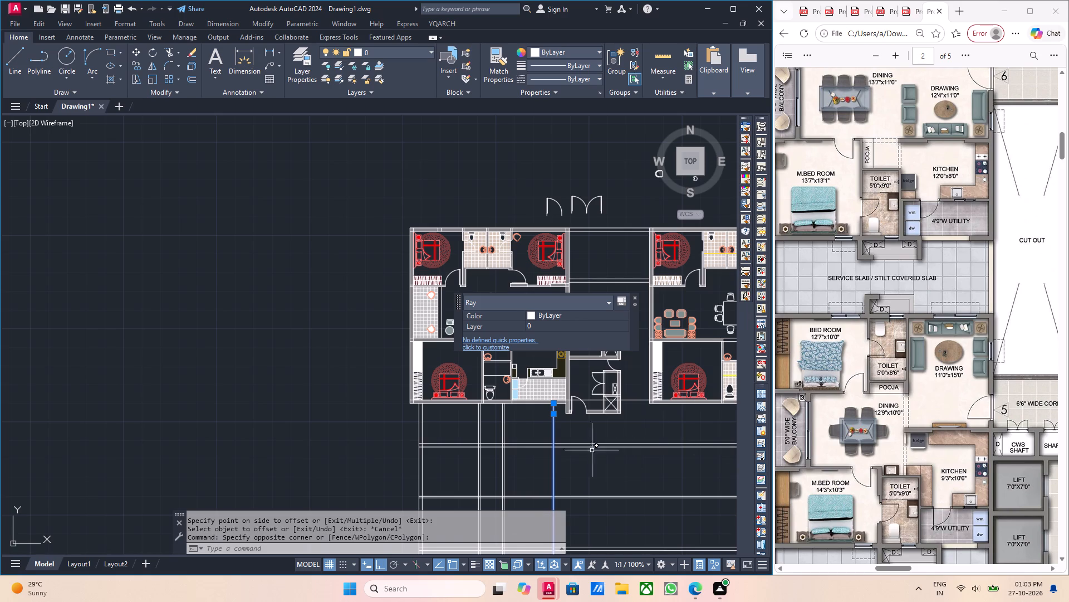
scroll(556, 440, up, 2)
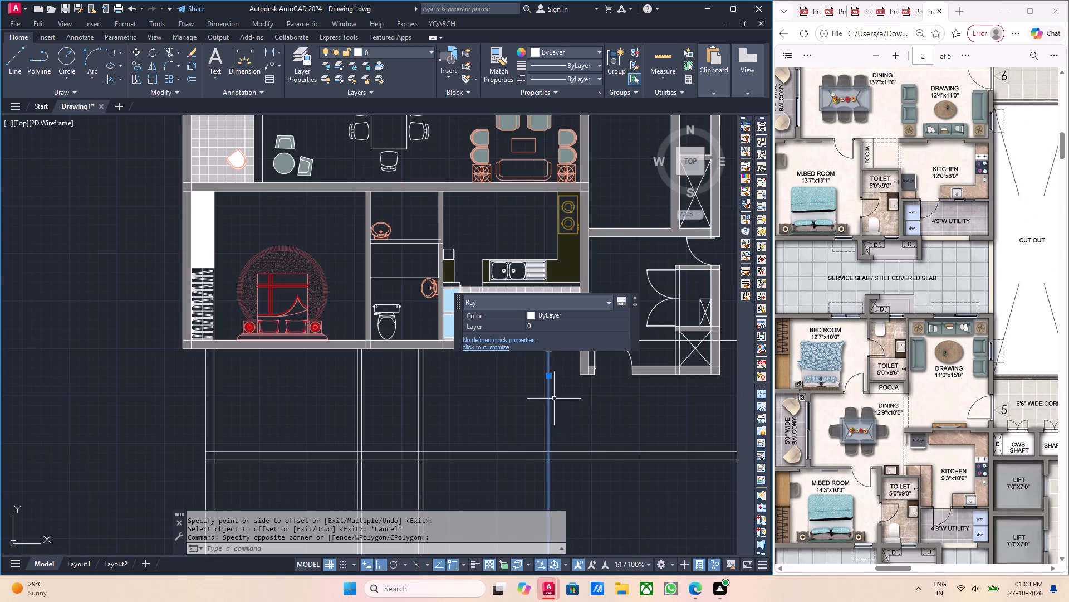
scroll(553, 399, up, 2)
scroll(553, 400, down, 2)
middle_drag(565, 426, 579, 499)
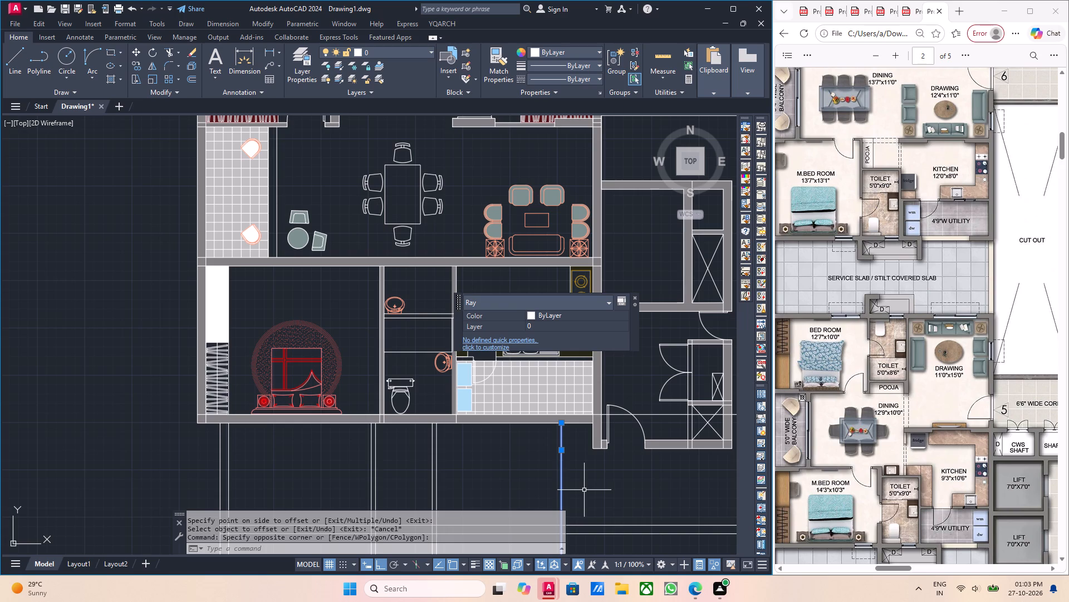
scroll(600, 461, down, 1)
middle_drag(608, 499, 580, 453)
middle_drag(585, 449, 580, 443)
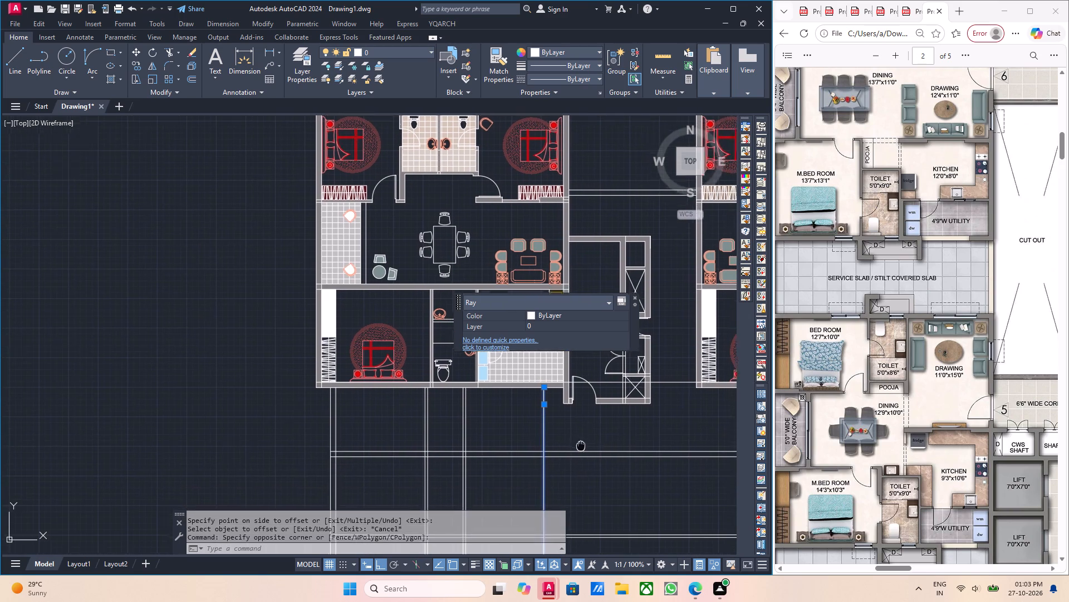
middle_drag(580, 443, 566, 448)
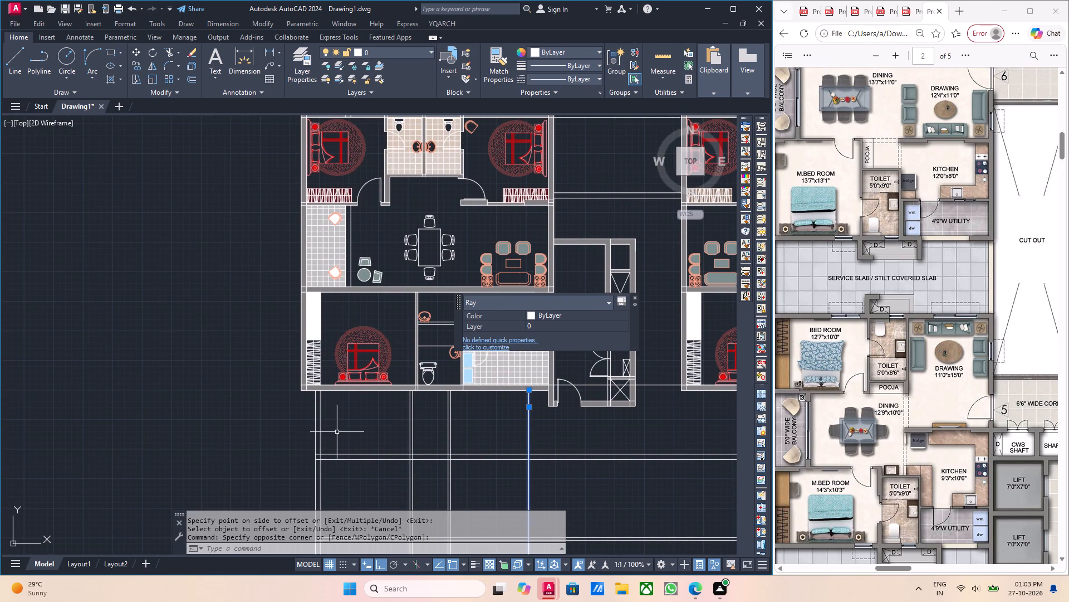
scroll(828, 450, down, 1)
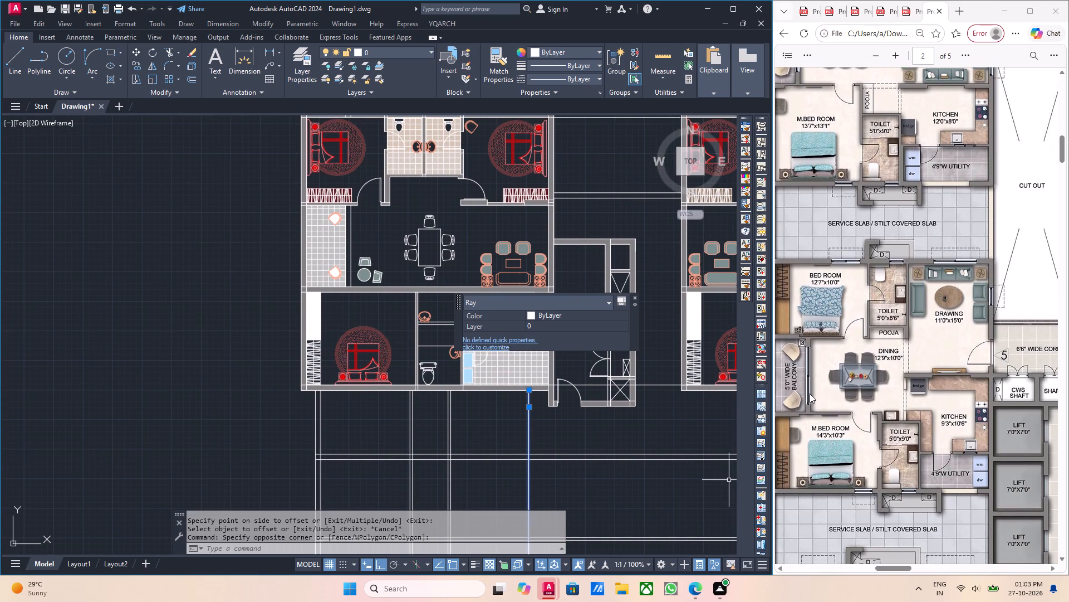
middle_drag(828, 394, 902, 407)
middle_drag(894, 409, 826, 409)
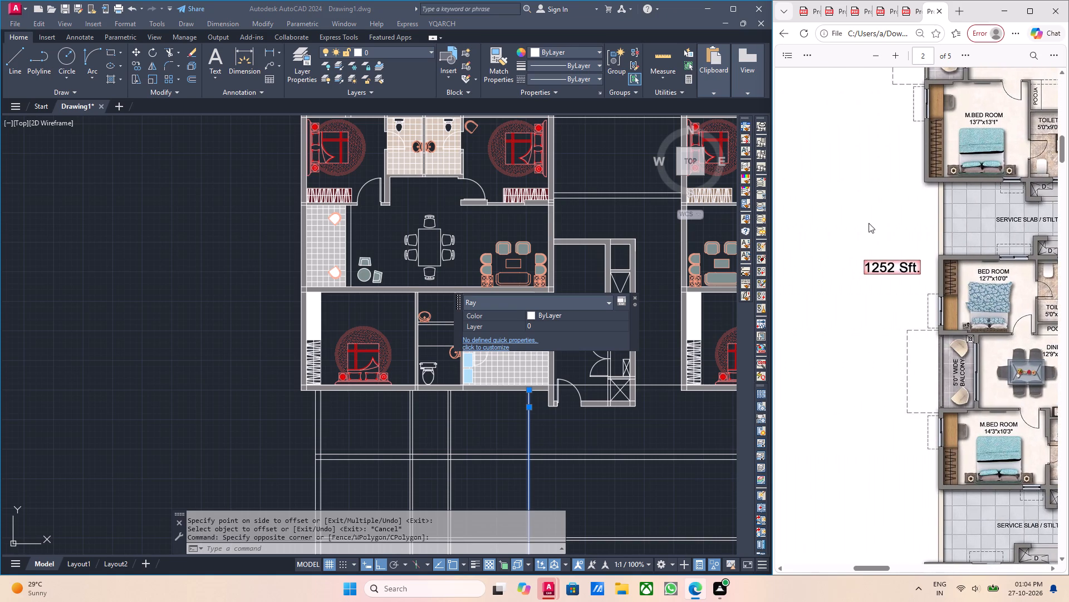
scroll(935, 173, up, 3)
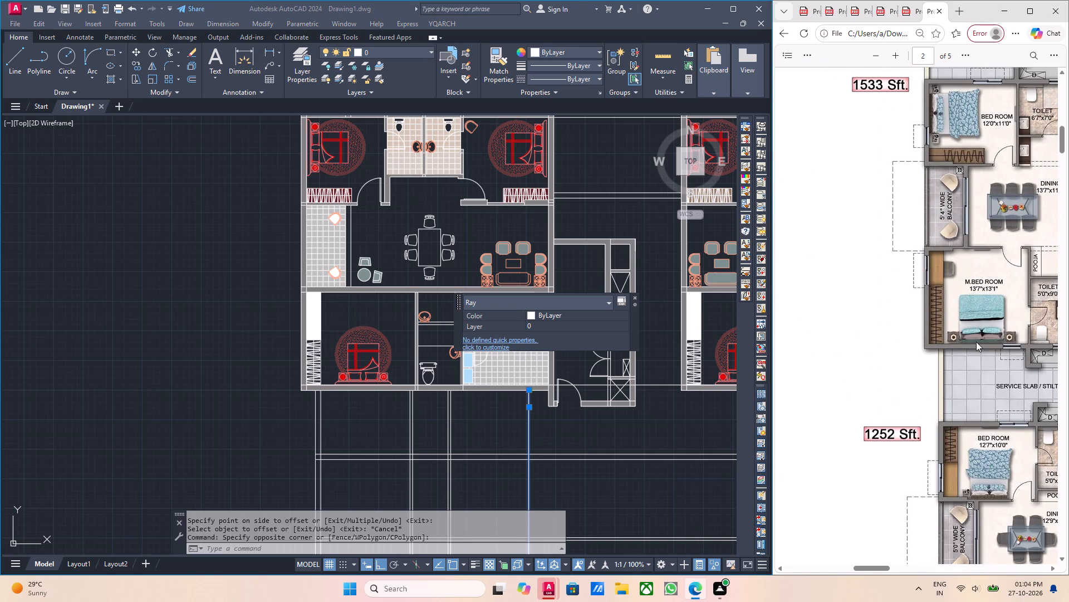
middle_drag(975, 372, 1014, 380)
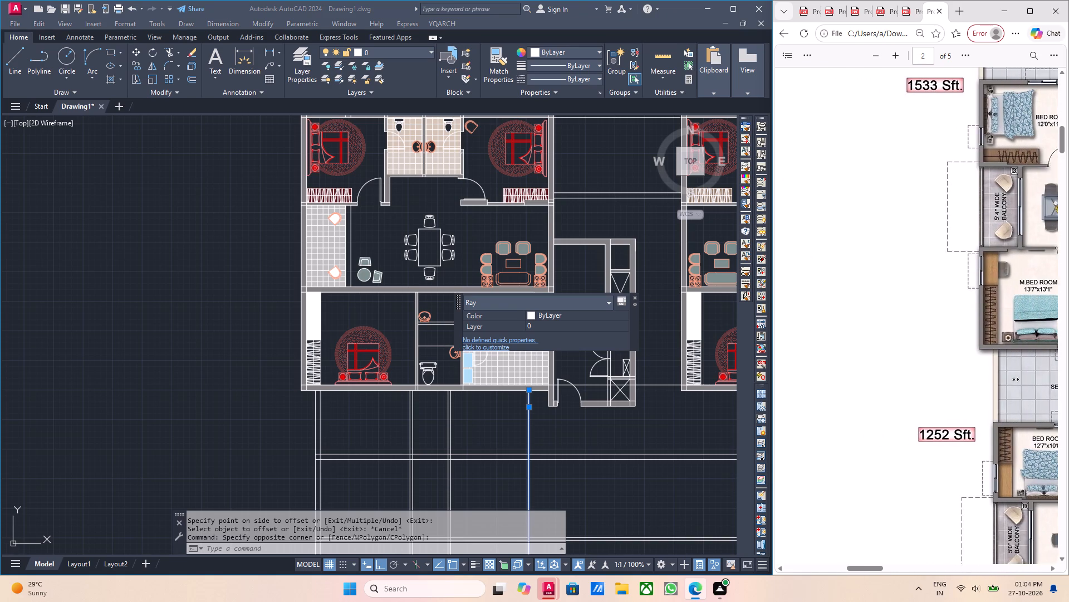
middle_drag(1014, 380, 1019, 382)
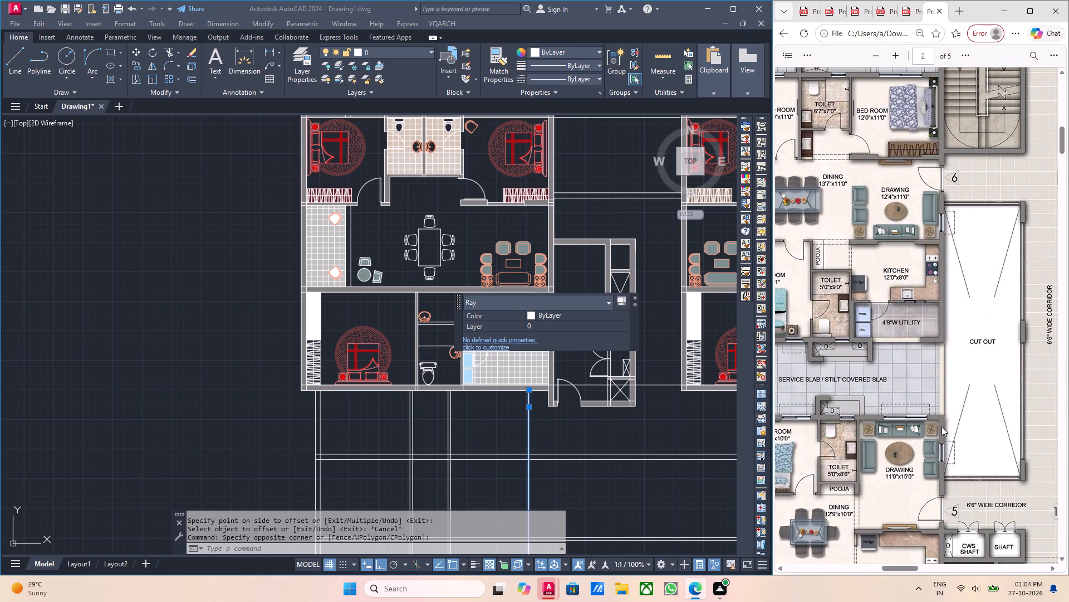
scroll(937, 448, down, 1)
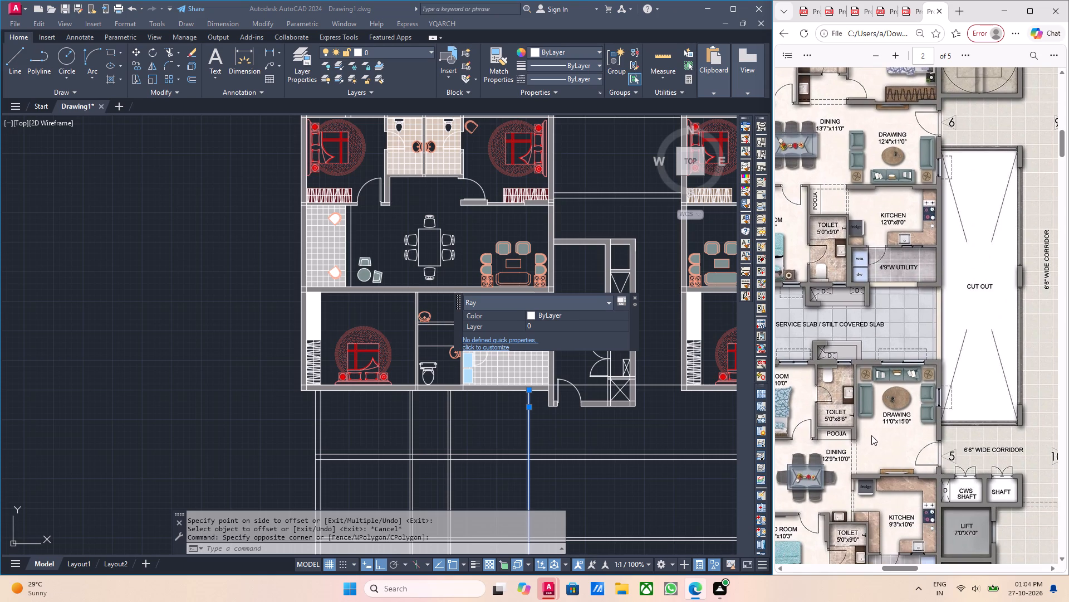
Move the drawing room's east ray so it starts at the lower west corner of the wall stub beside the corridor door.
middle_drag(543, 439, 613, 425)
scroll(551, 410, up, 2)
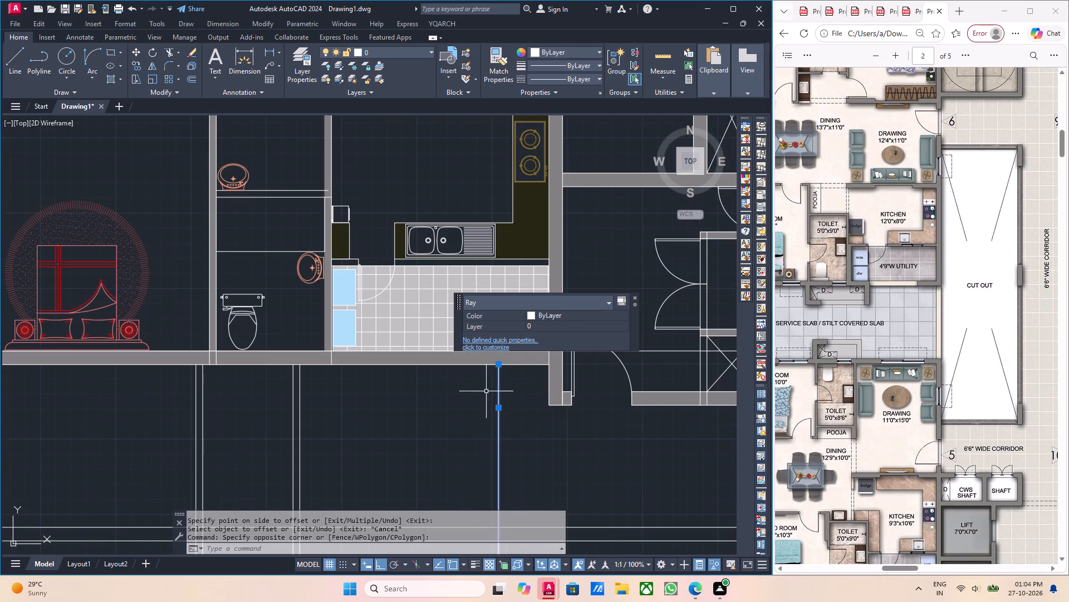
click(497, 366)
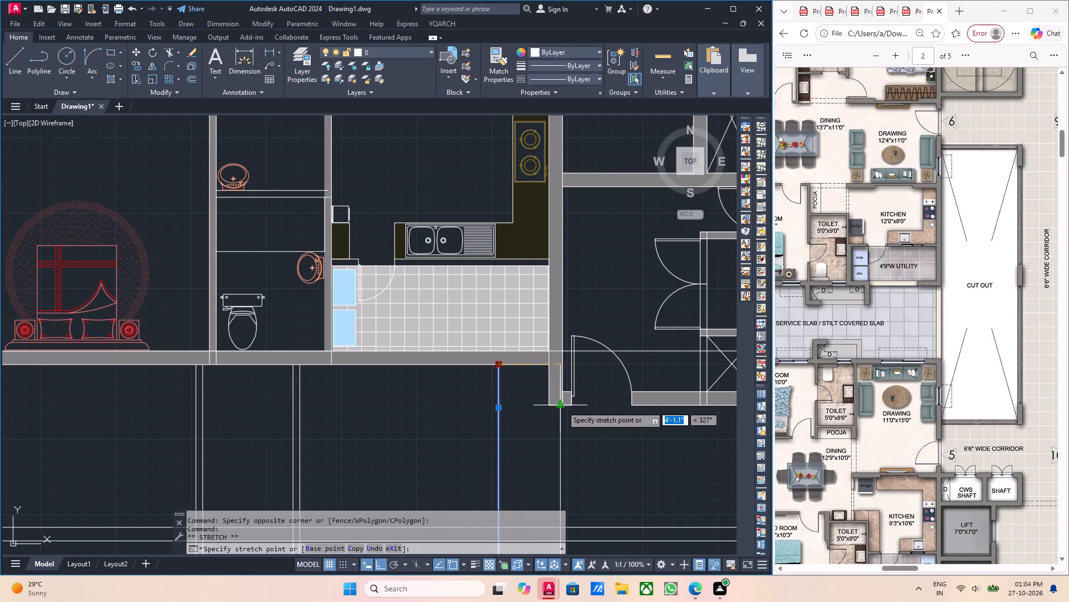
click(547, 406)
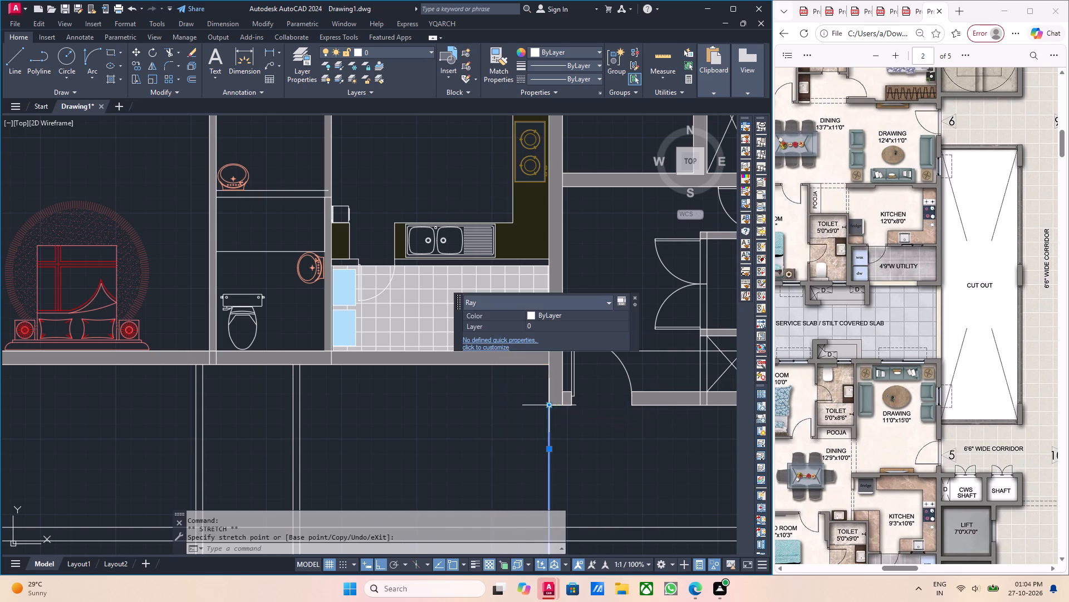
middle_drag(591, 458, 575, 438)
scroll(548, 449, down, 2)
middle_drag(548, 448, 563, 441)
scroll(559, 441, up, 1)
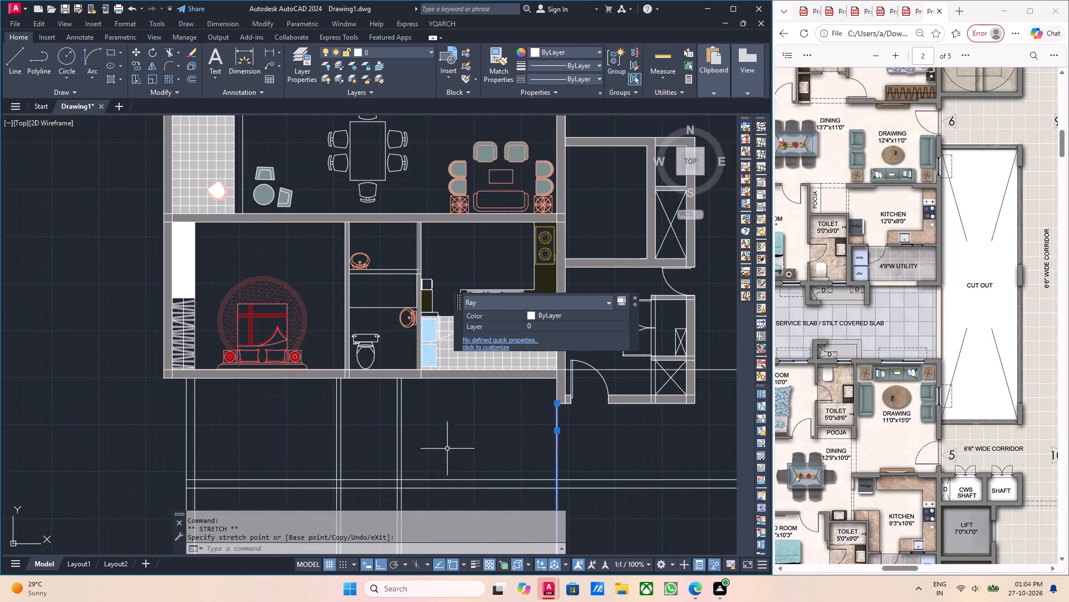
middle_drag(440, 442, 488, 434)
key(Escape)
Delete the six vertical rays of the west wall, the bedroom–toilet partition and the toilet–drawing room partition.
middle_drag(516, 434, 496, 422)
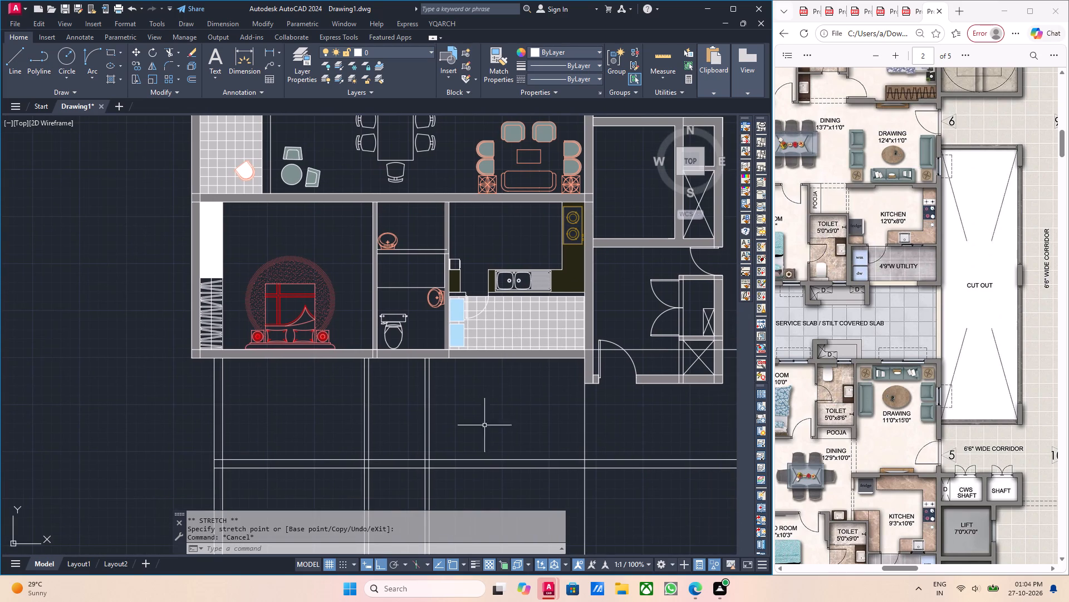
drag(449, 433, 426, 430)
click(323, 417)
click(259, 427)
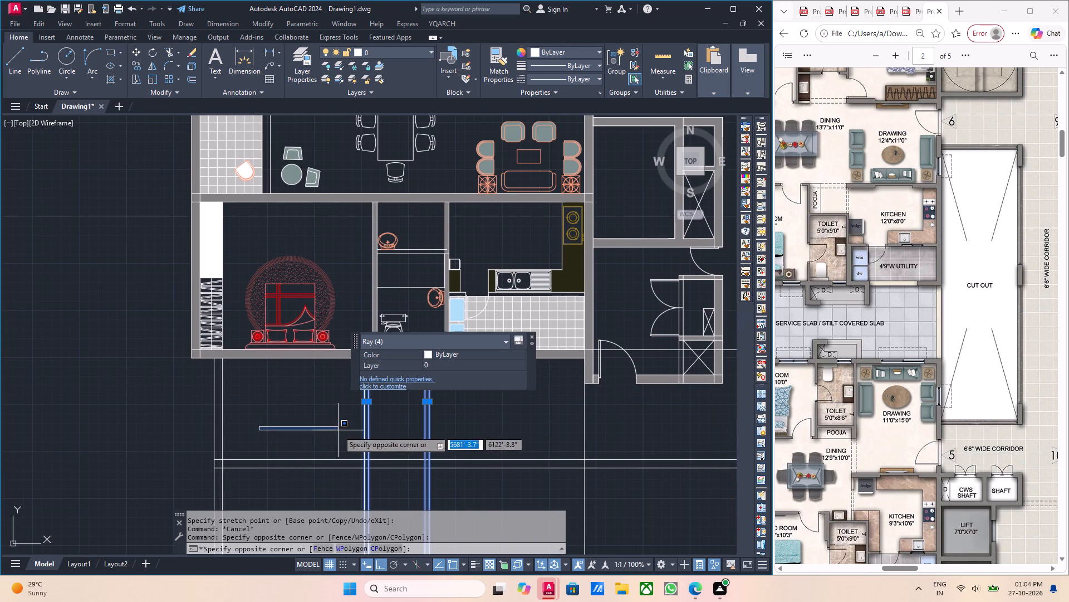
click(300, 440)
middle_drag(303, 439, 467, 417)
drag(431, 419, 399, 418)
click(347, 410)
middle_drag(519, 447, 513, 449)
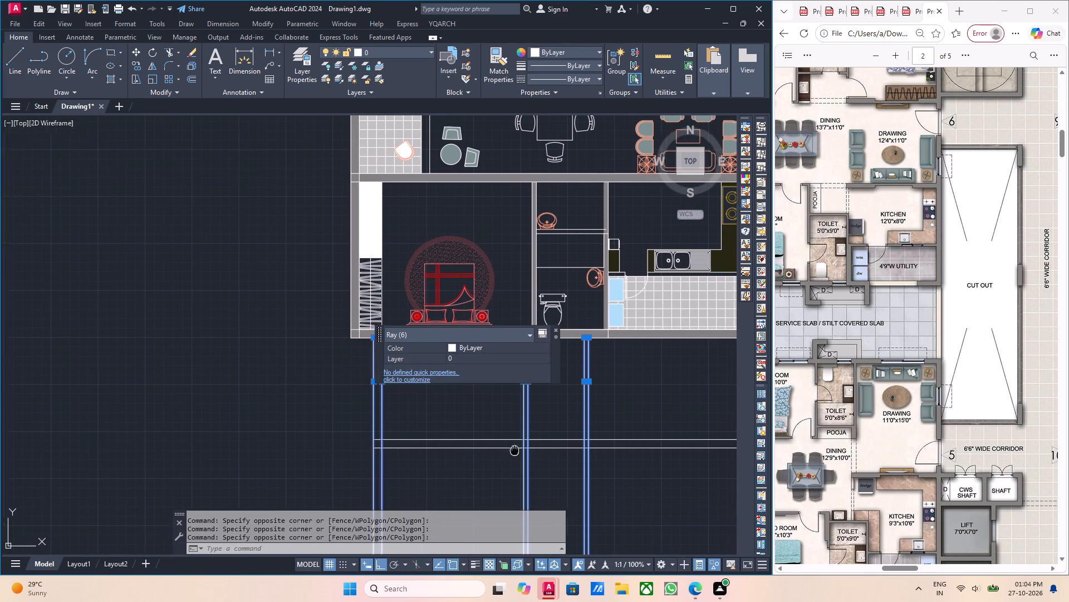
middle_drag(513, 449, 509, 450)
key(Delete)
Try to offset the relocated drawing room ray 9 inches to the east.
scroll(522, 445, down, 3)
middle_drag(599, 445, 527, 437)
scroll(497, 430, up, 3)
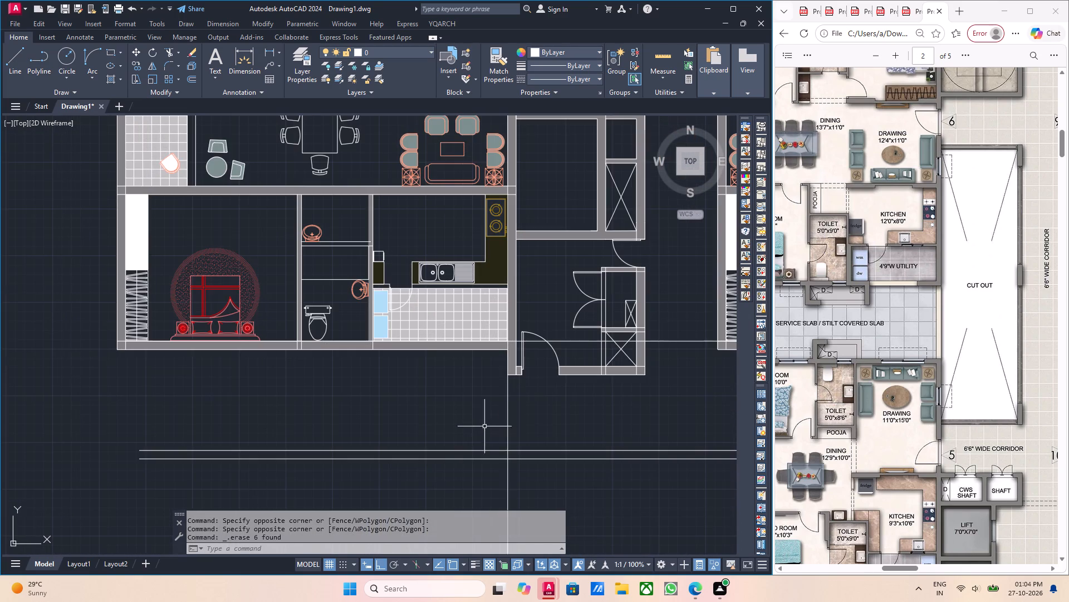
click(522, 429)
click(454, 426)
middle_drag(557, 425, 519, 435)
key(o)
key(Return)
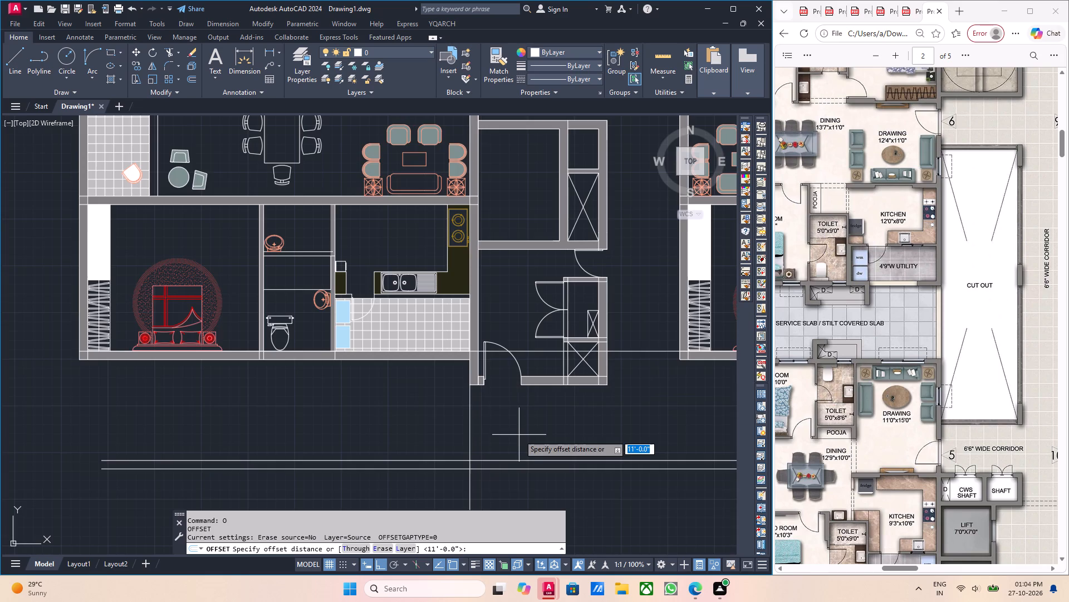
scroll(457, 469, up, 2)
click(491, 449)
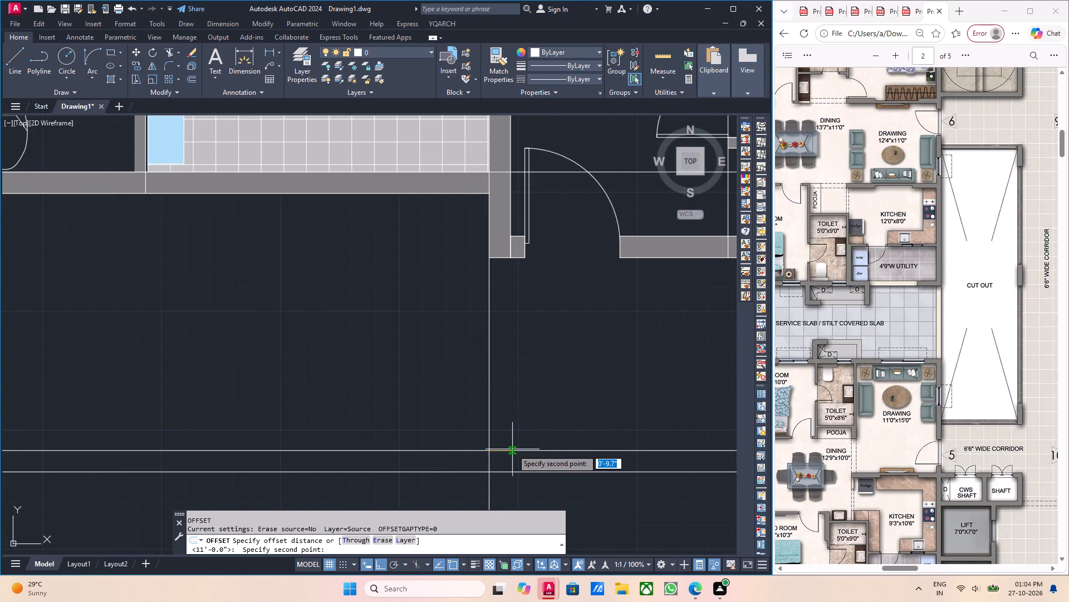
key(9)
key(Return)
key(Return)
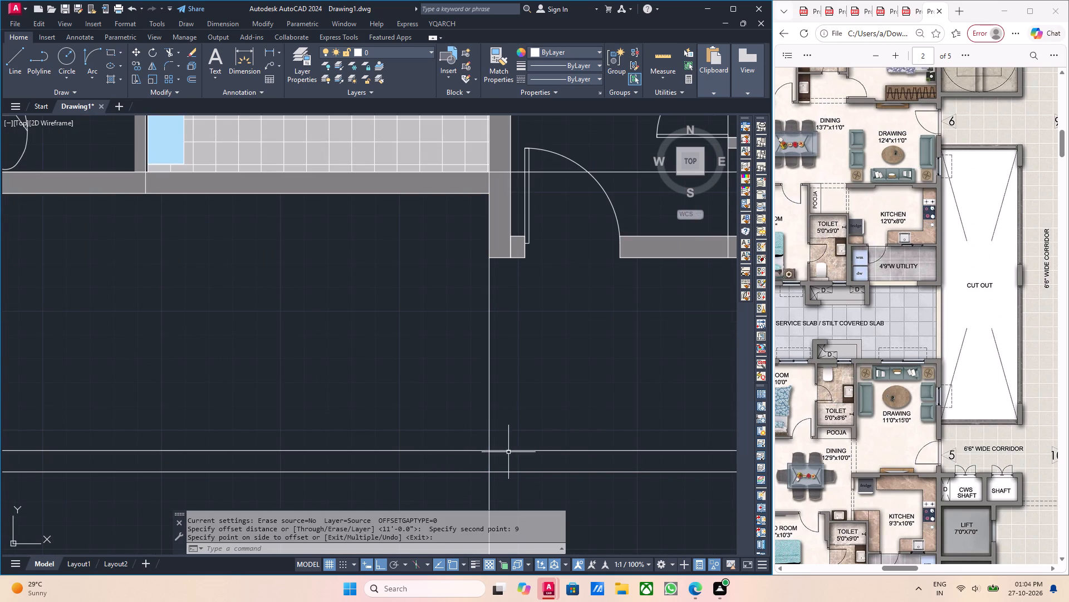
Offset the relocated ray 9 inches to the east to form the drawing room's east wall.
drag(510, 426, 493, 424)
click(477, 419)
middle_drag(642, 455, 610, 457)
key(o)
key(Return)
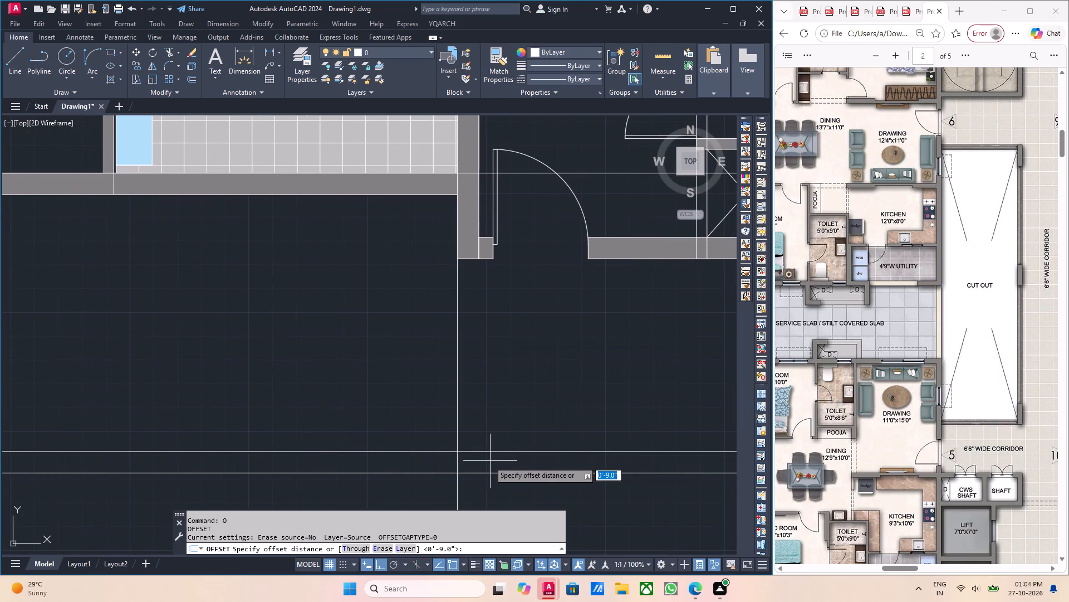
click(457, 453)
key(9)
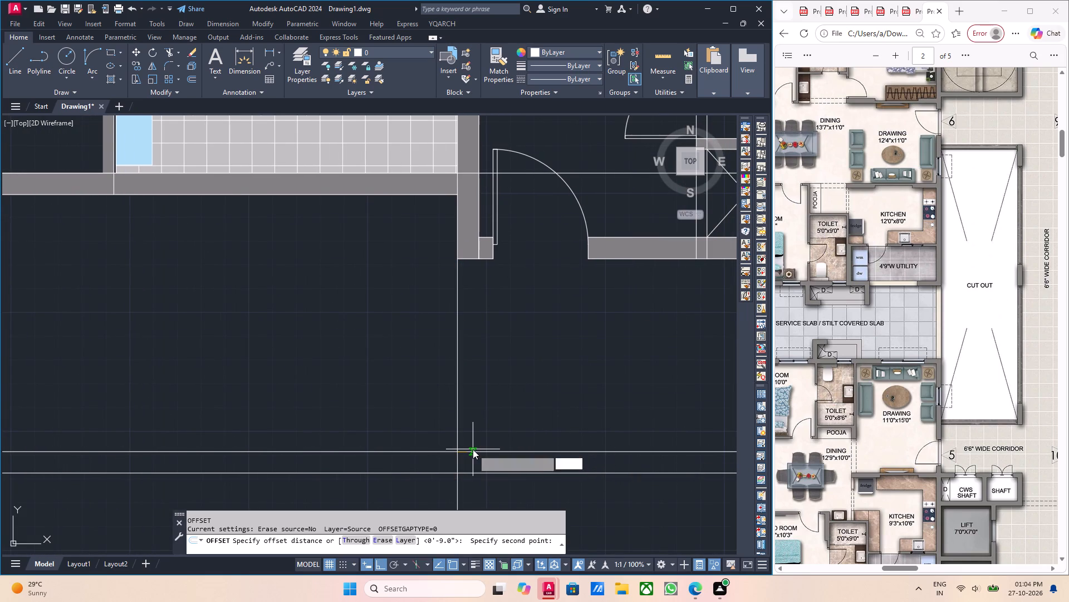
key(Return)
click(537, 405)
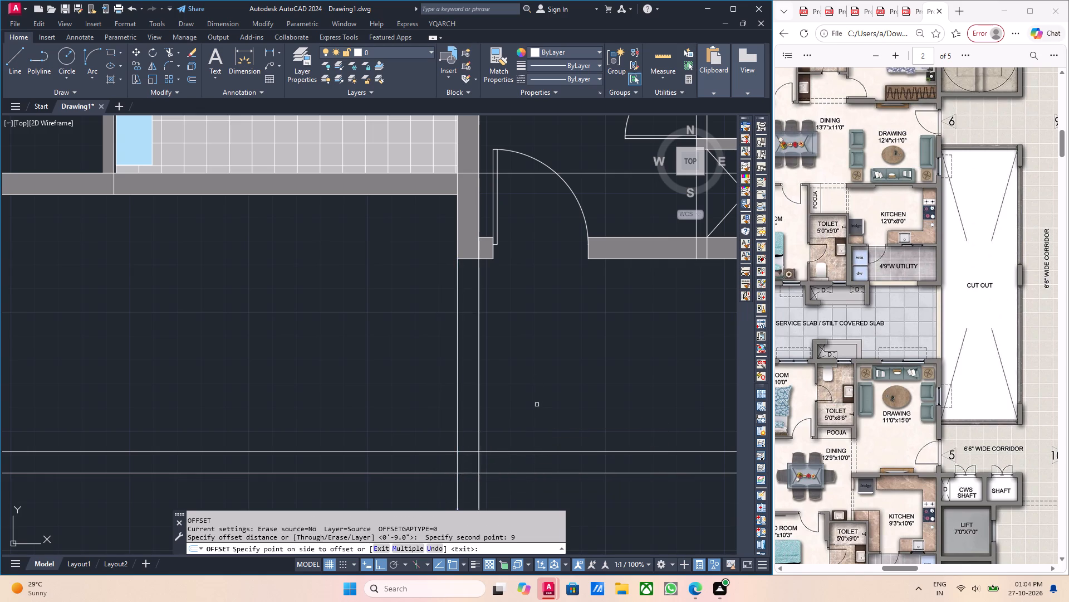
scroll(551, 403, down, 3)
key(Escape)
scroll(544, 404, up, 2)
key(Escape)
Offset the drawing room's inner east wall ray 11 feet to the west to mark the room's west side.
scroll(490, 407, up, 1)
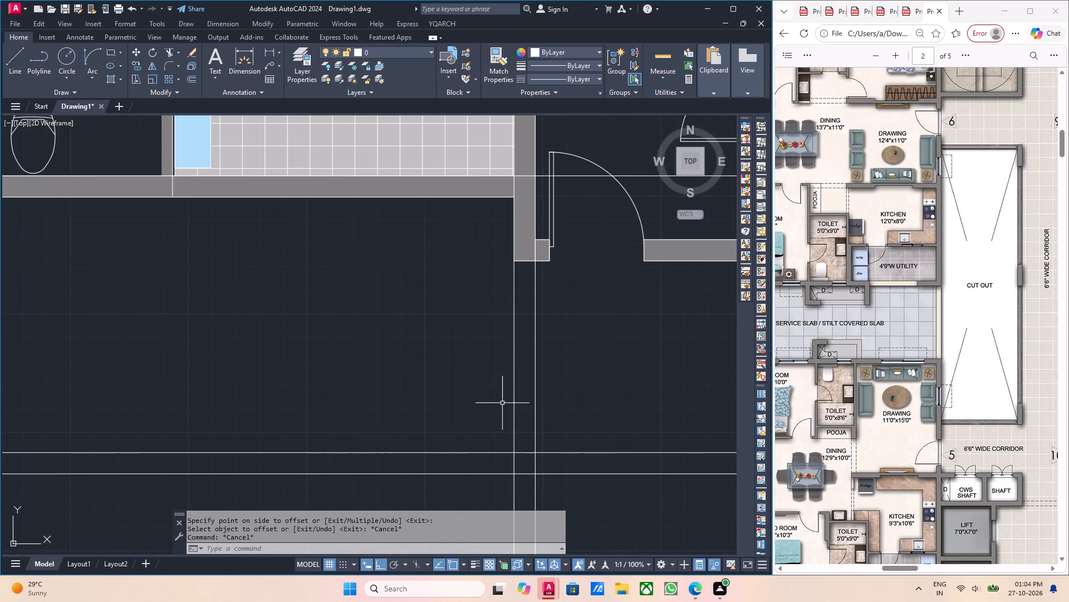
middle_click(530, 414)
click(526, 420)
click(505, 411)
middle_drag(581, 430, 551, 421)
key(o)
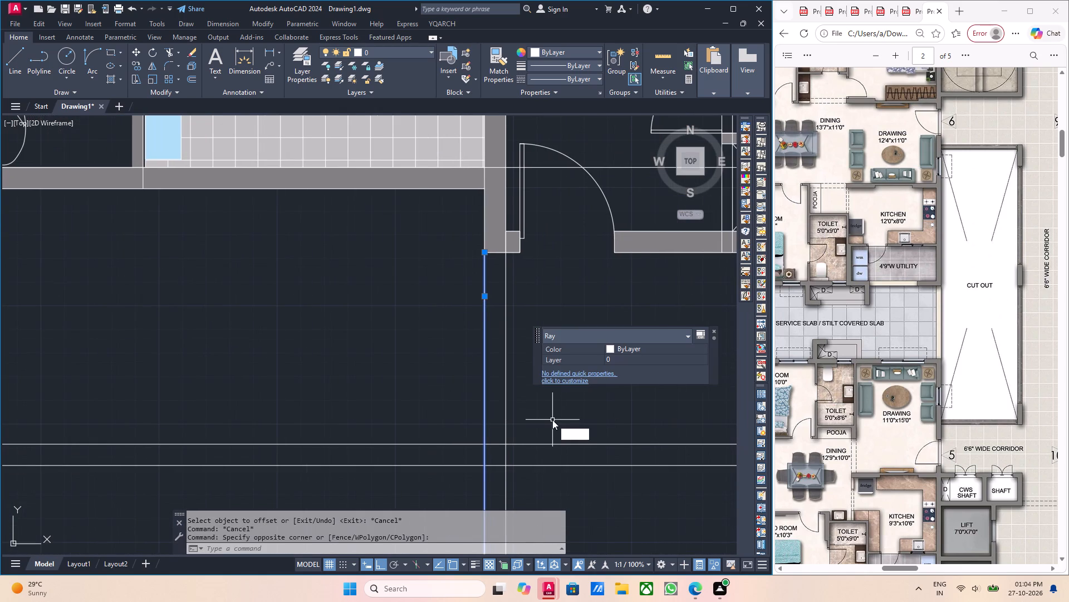
key(Return)
click(484, 444)
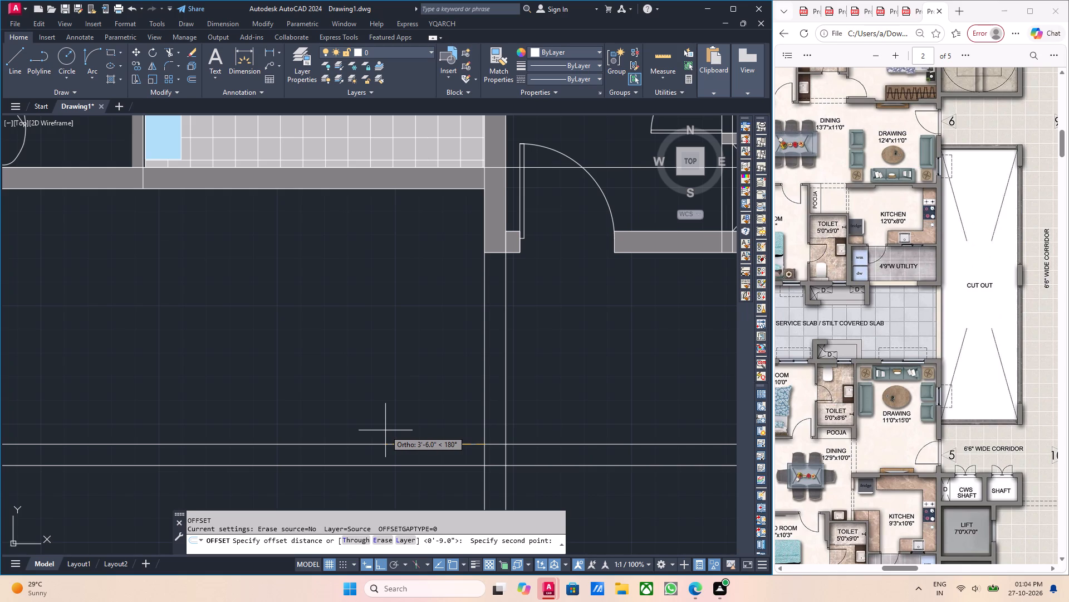
key(1)
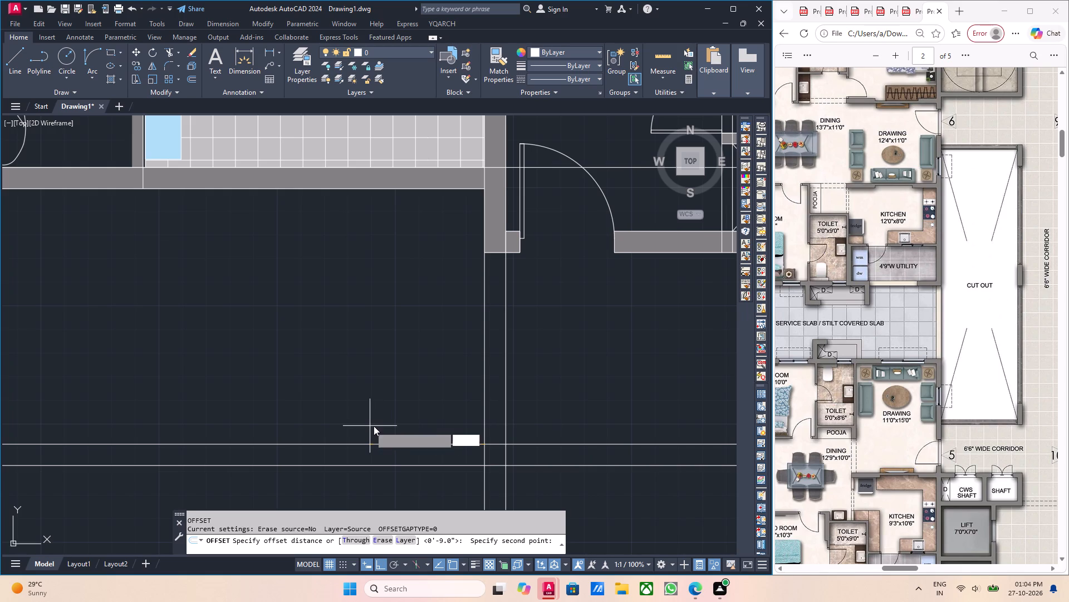
key(1)
key(apostrophe)
key(Return)
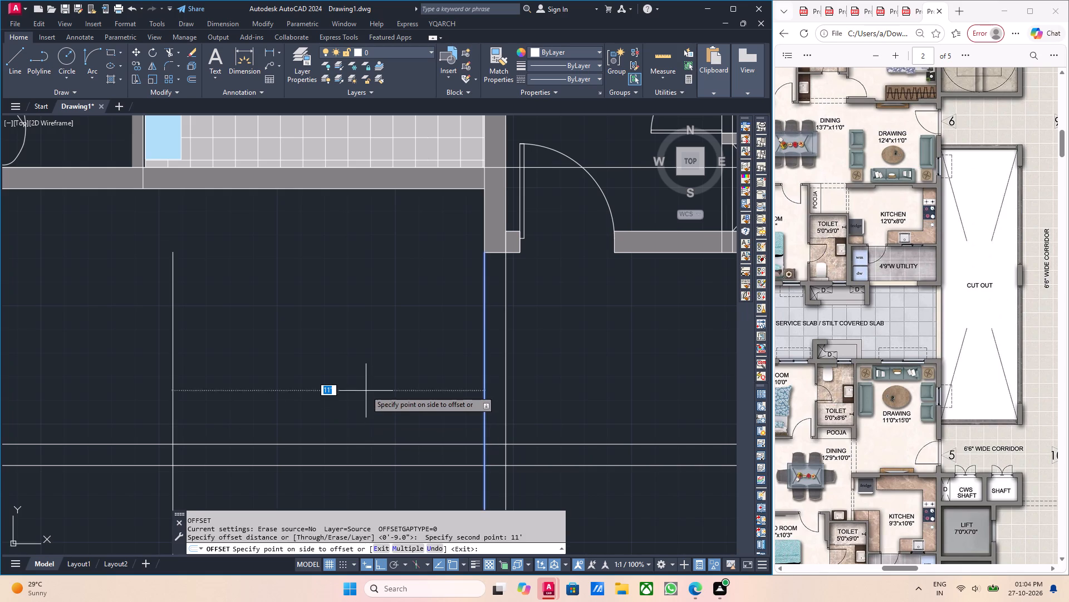
click(366, 390)
scroll(361, 393, down, 3)
middle_drag(308, 401, 429, 412)
middle_drag(430, 416, 459, 429)
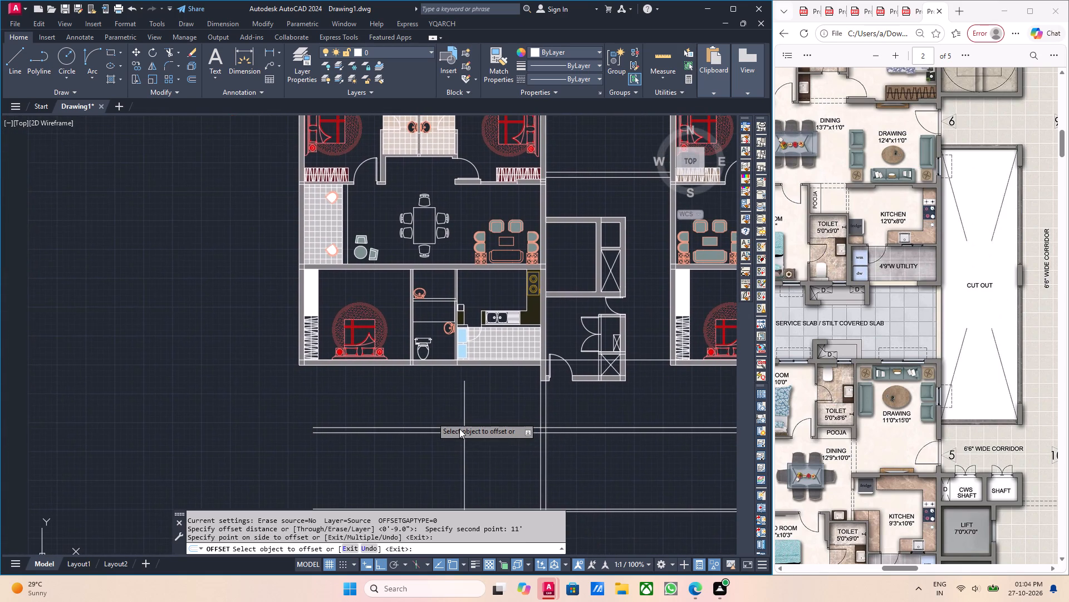
middle_drag(455, 428, 487, 424)
key(Escape)
Offset the drawing room's west ray 4.5 inches to the west to form the toilet–drawing room partition.
middle_drag(468, 415, 482, 416)
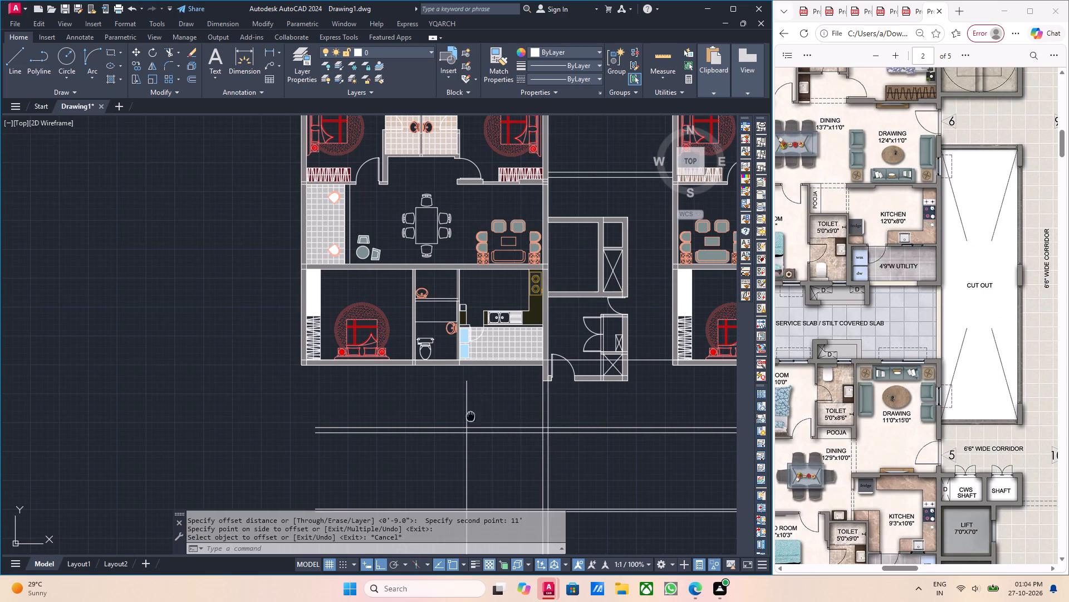
middle_drag(482, 416, 497, 419)
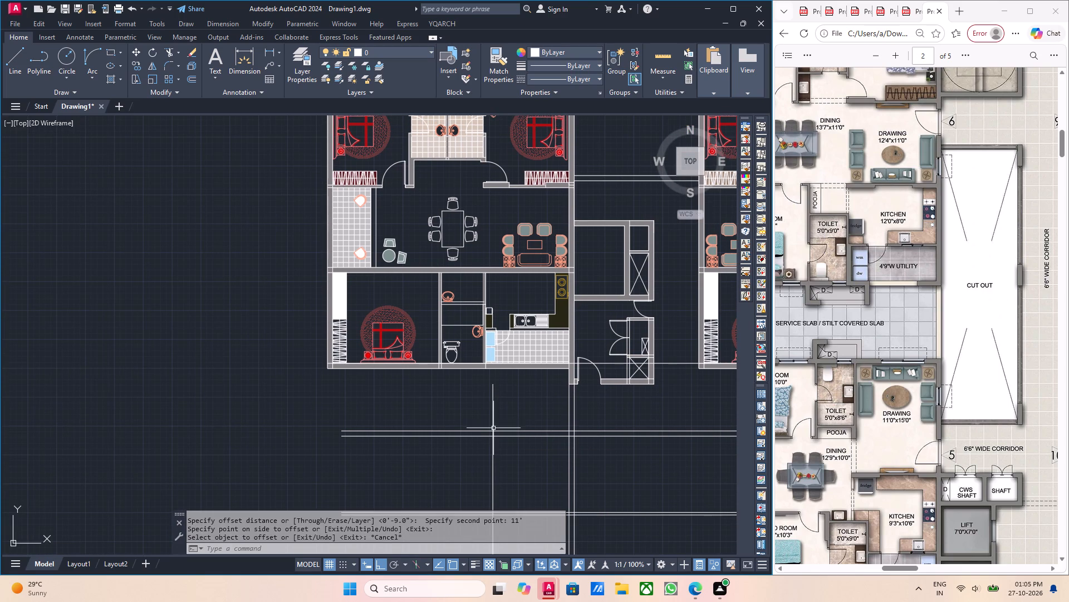
scroll(502, 453, up, 1)
scroll(501, 389, up, 1)
drag(496, 402, 488, 403)
click(456, 396)
middle_drag(531, 416, 507, 416)
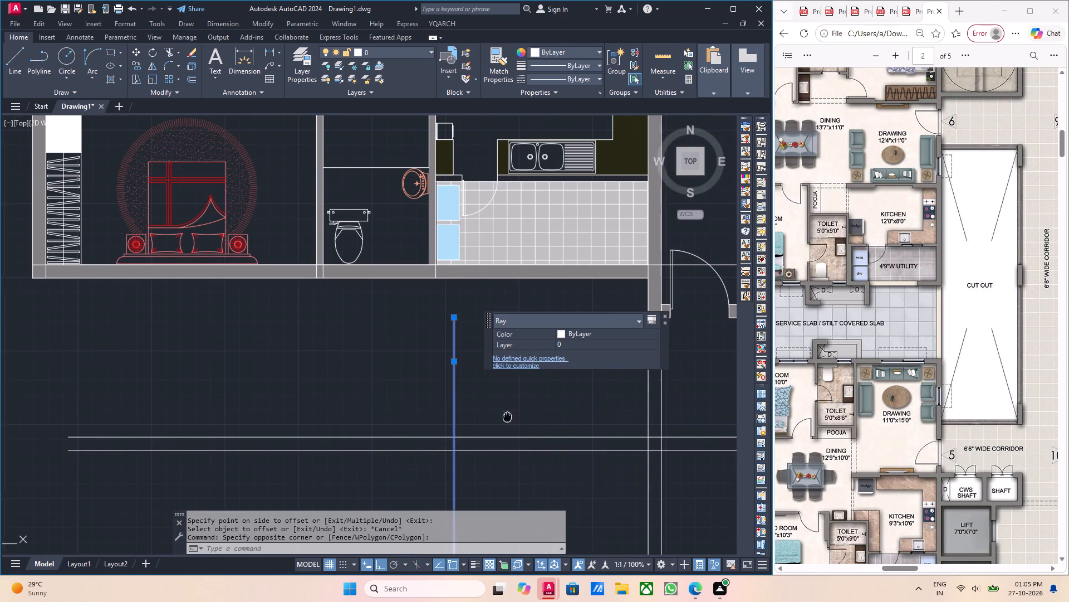
middle_drag(507, 416, 506, 416)
key(o)
key(Return)
click(457, 420)
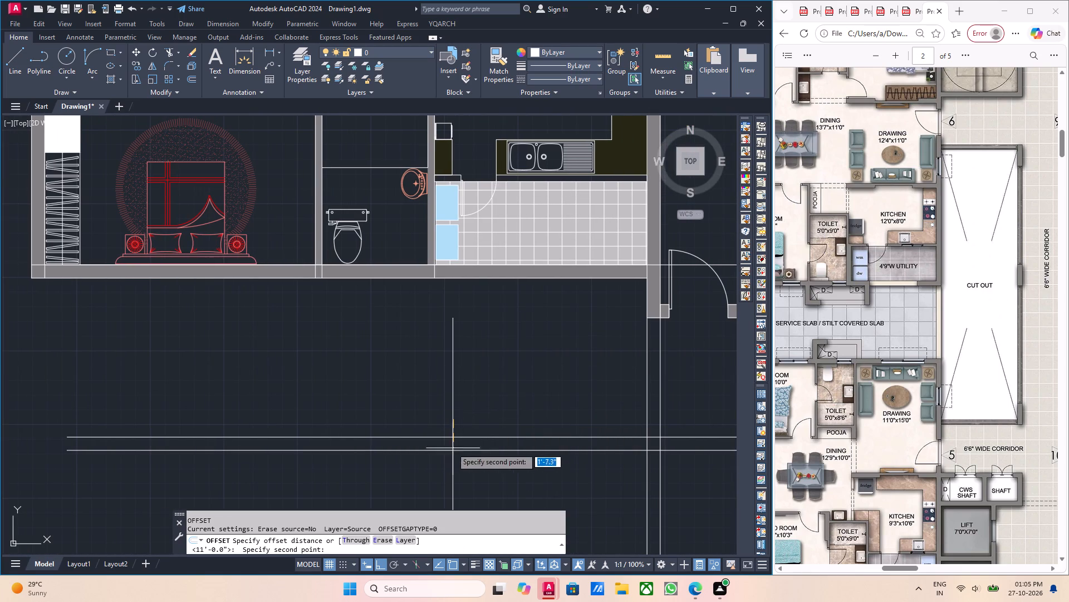
key(4)
key(period)
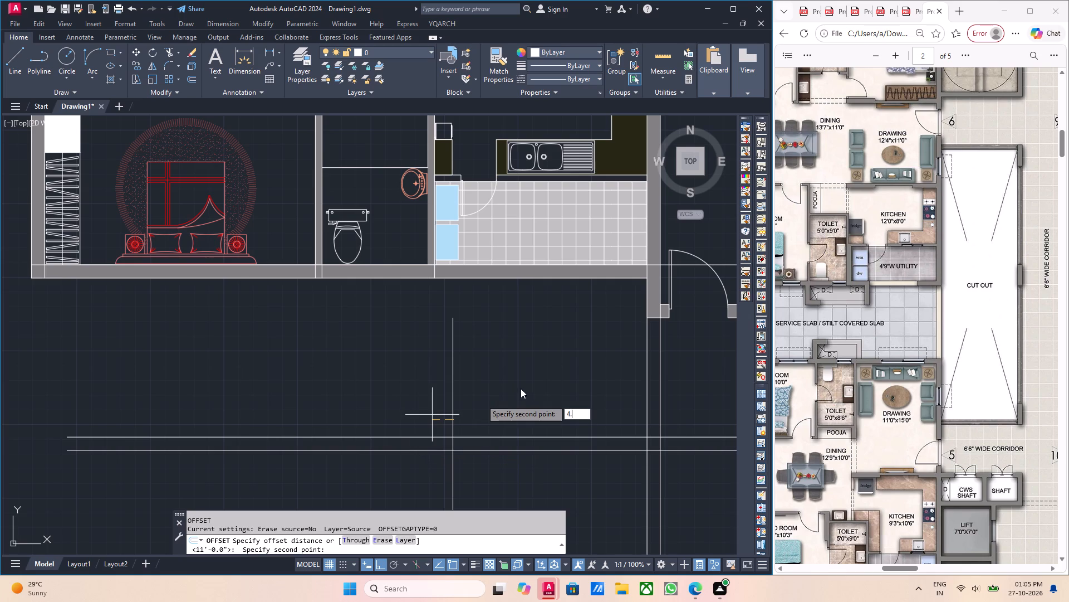
key(5)
key(Return)
click(445, 414)
scroll(438, 409, down, 2)
middle_drag(401, 409, 543, 410)
key(Escape)
Offset the toilet–drawing room partition's west ray 5 feet to the west to set the toilet's width.
middle_drag(552, 417, 513, 408)
scroll(530, 401, up, 3)
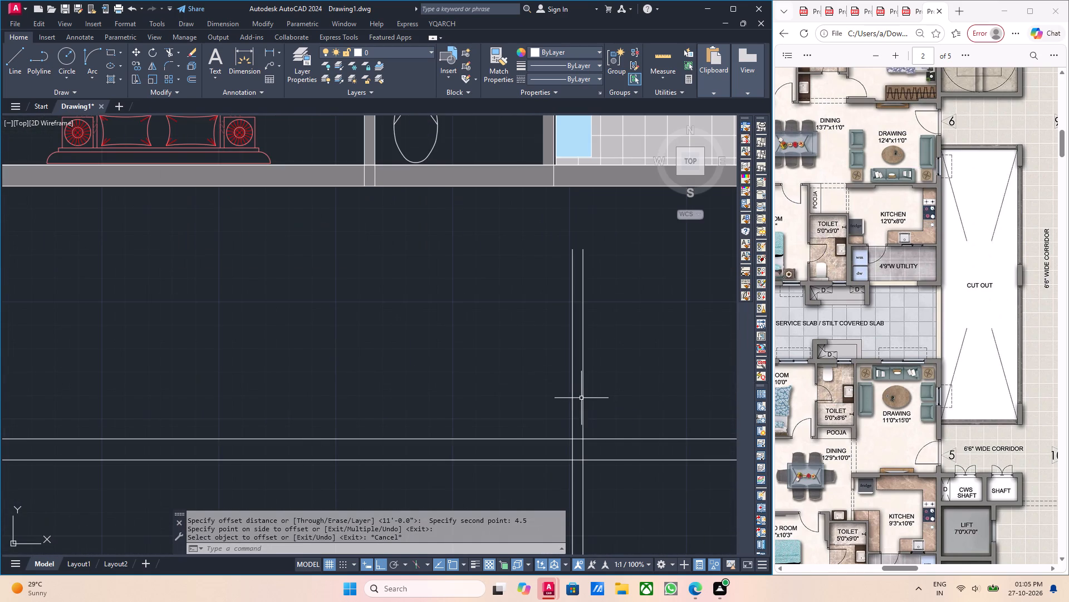
drag(575, 397, 570, 396)
click(543, 384)
middle_drag(583, 404, 562, 404)
key(o)
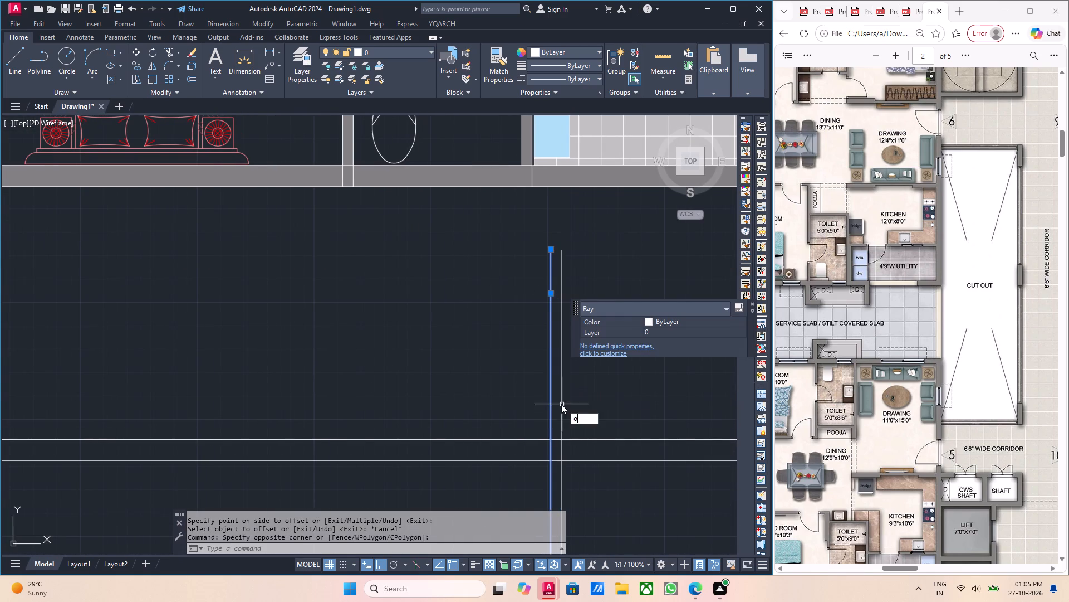
key(Return)
click(551, 438)
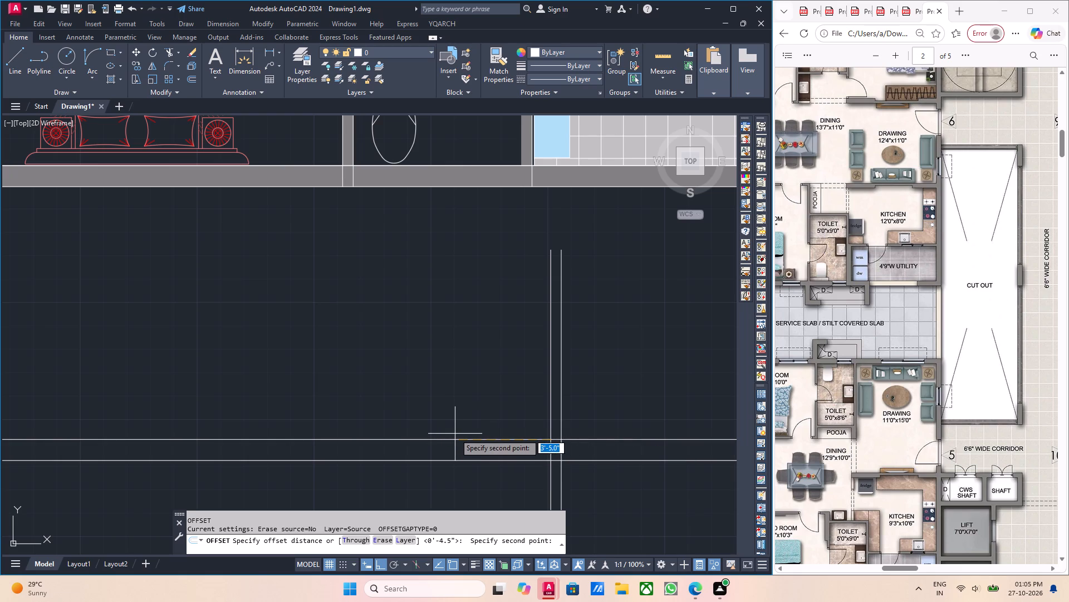
key(5)
key(apostrophe)
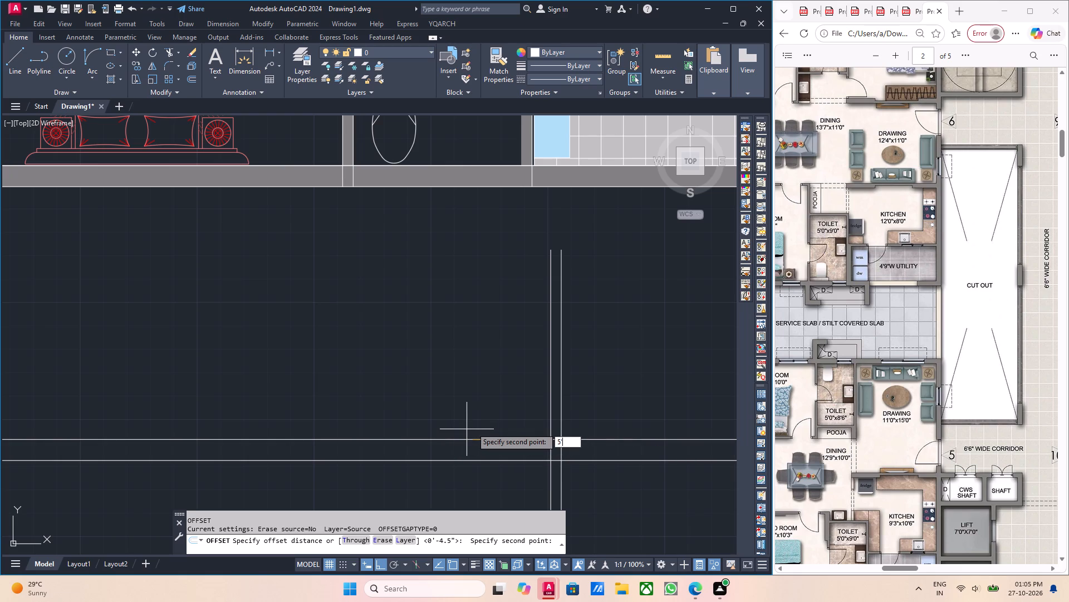
key(Return)
click(466, 428)
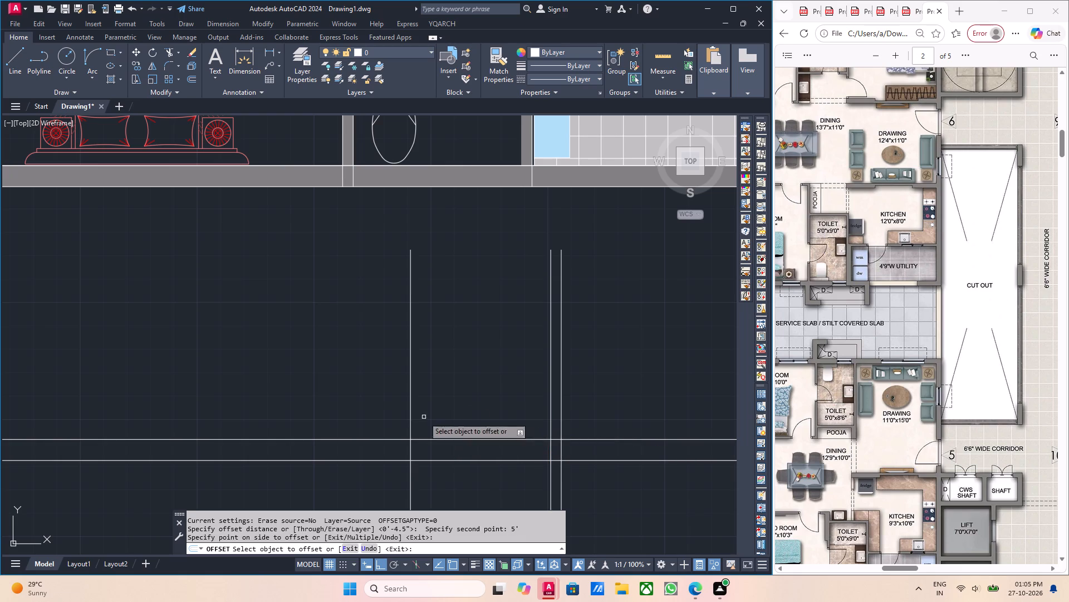
middle_drag(424, 417, 517, 393)
scroll(514, 394, up, 1)
key(Escape)
Offset the toilet's west ray 4.5 inches to the west to form the bedroom–toilet partition.
drag(506, 393, 494, 393)
click(437, 392)
middle_drag(532, 417, 506, 422)
key(o)
key(Return)
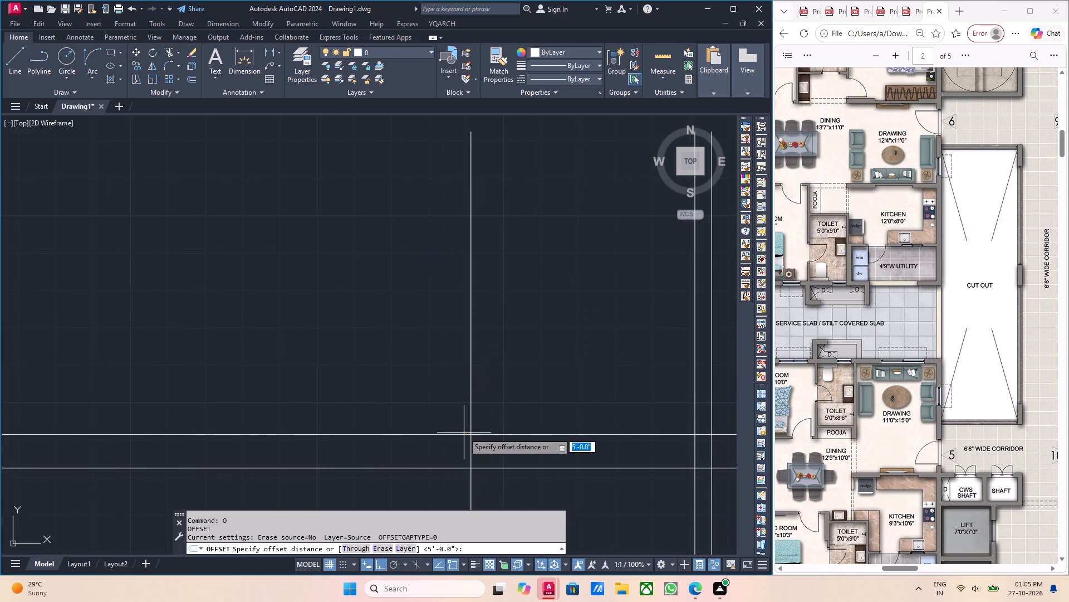
click(471, 435)
key(4)
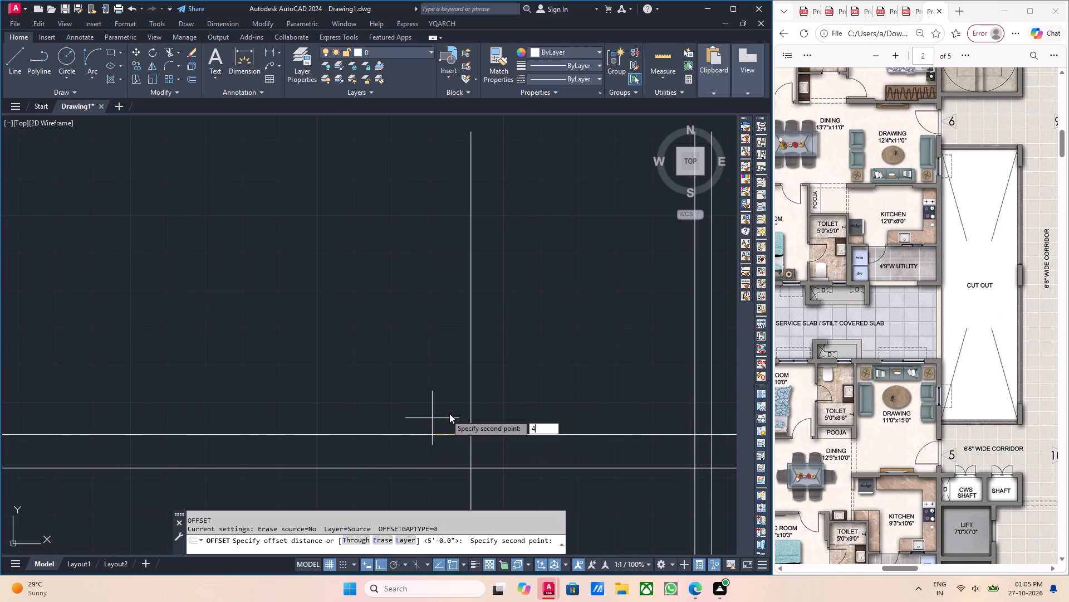
key(period)
key(5)
key(Return)
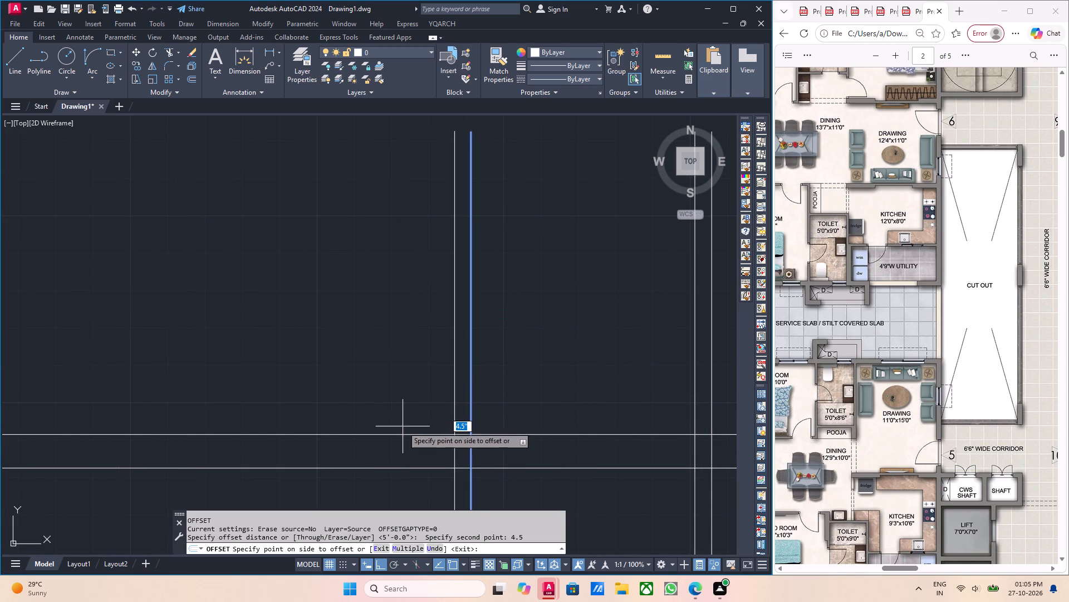
click(401, 431)
Examine the brochure plan for the size of the southern apartment's bedroom beside the toilet.
scroll(448, 450, down, 1)
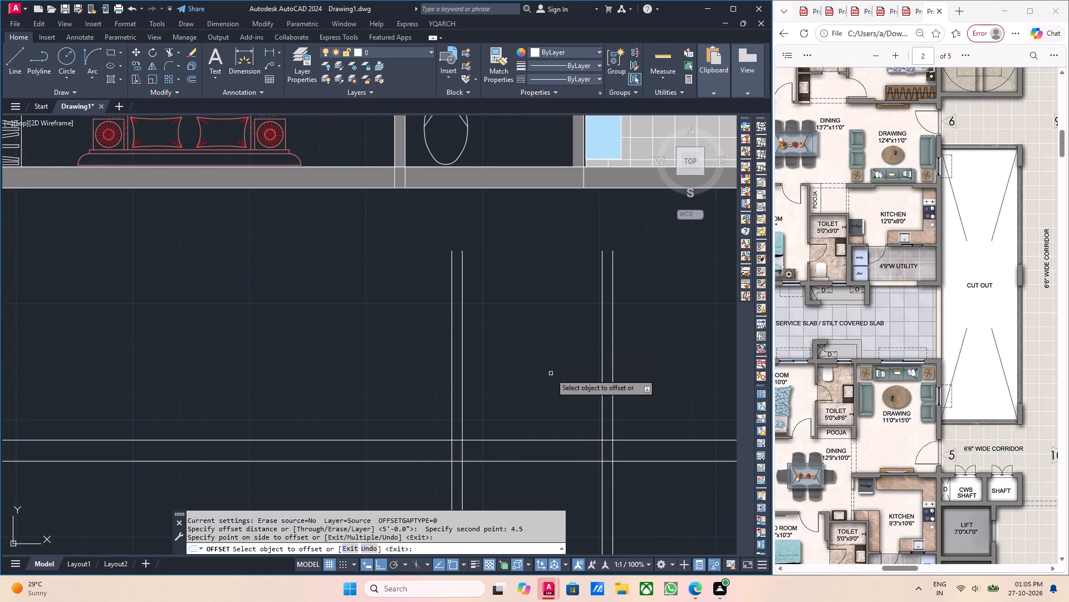
middle_drag(552, 375, 601, 382)
scroll(596, 382, down, 1)
scroll(837, 414, down, 1)
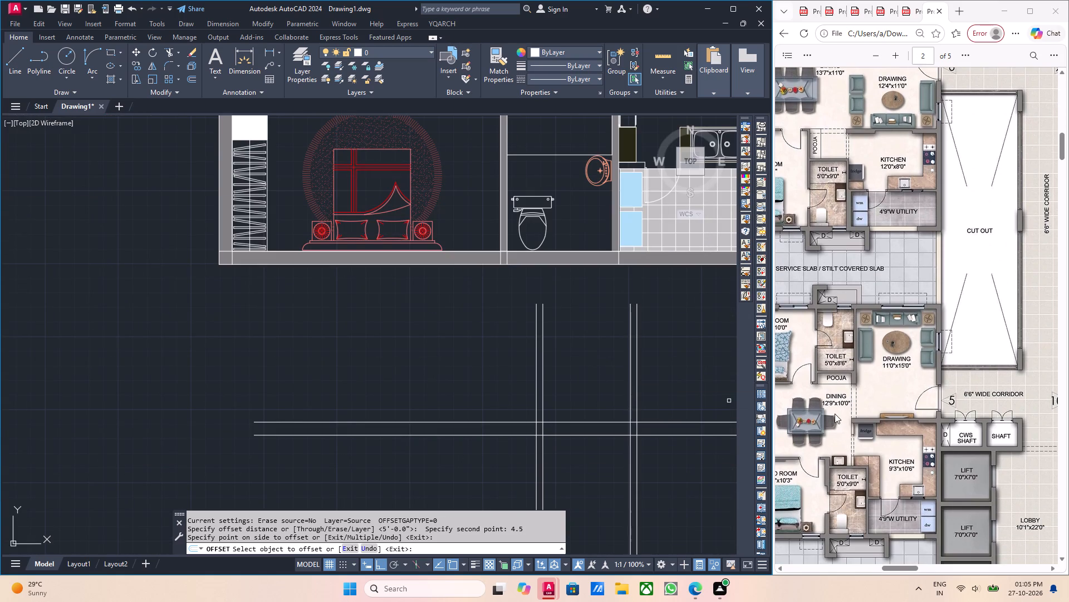
ctrl+scroll(837, 405, down, 2)
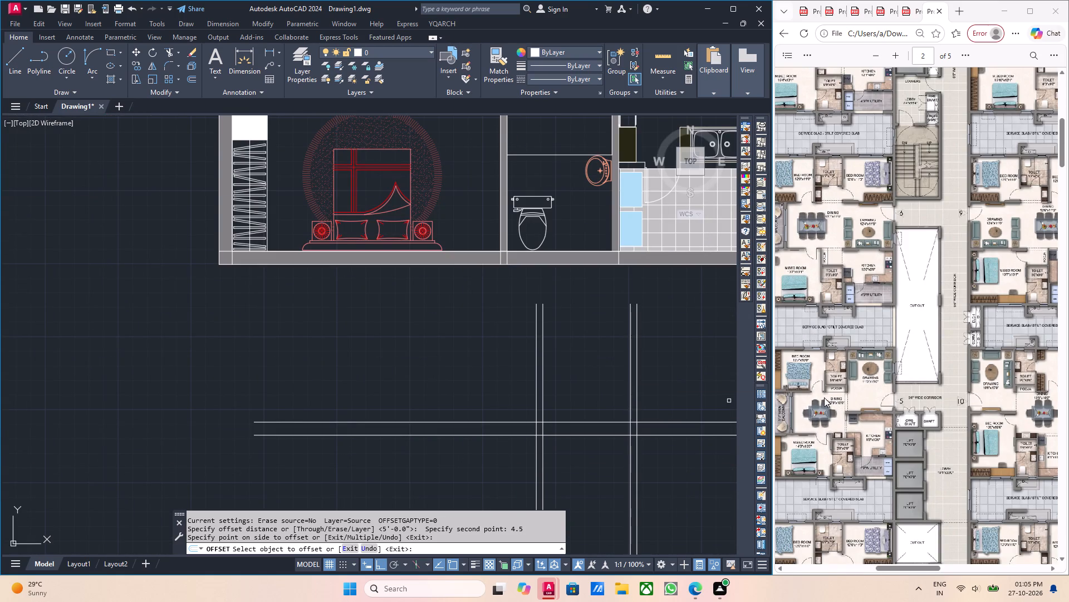
ctrl+scroll(808, 378, down, 1)
ctrl+middle_click(798, 375)
ctrl+scroll(801, 367, up, 5)
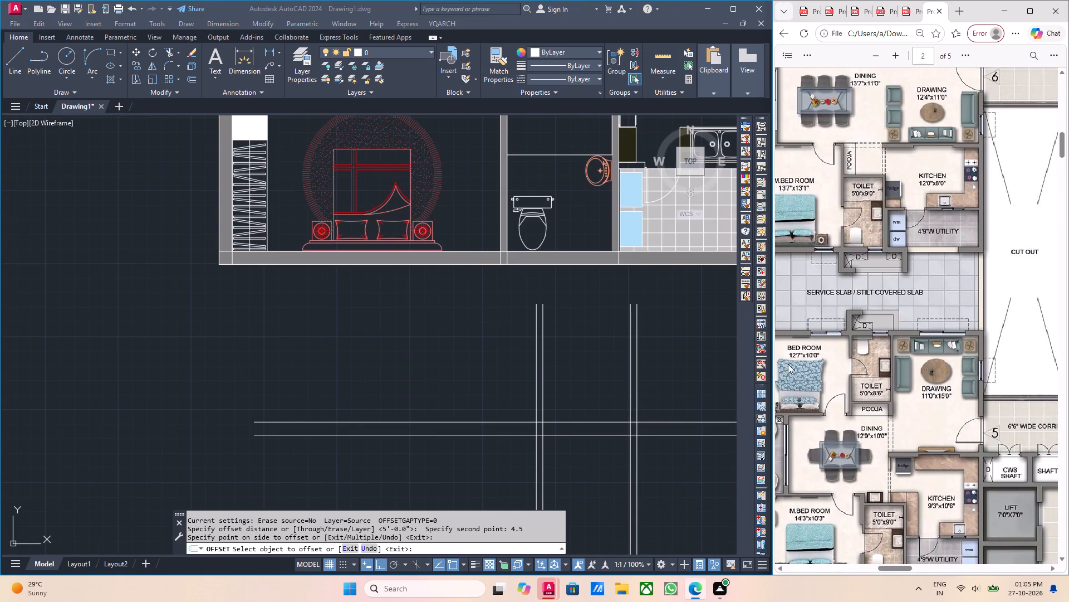
ctrl+scroll(796, 361, up, 2)
ctrl+scroll(796, 361, down, 1)
scroll(612, 370, down, 2)
Offset the bedroom–toilet partition's west ray 12'7" to the west to mark the bedroom's west side.
middle_drag(612, 396, 655, 390)
scroll(583, 377, up, 2)
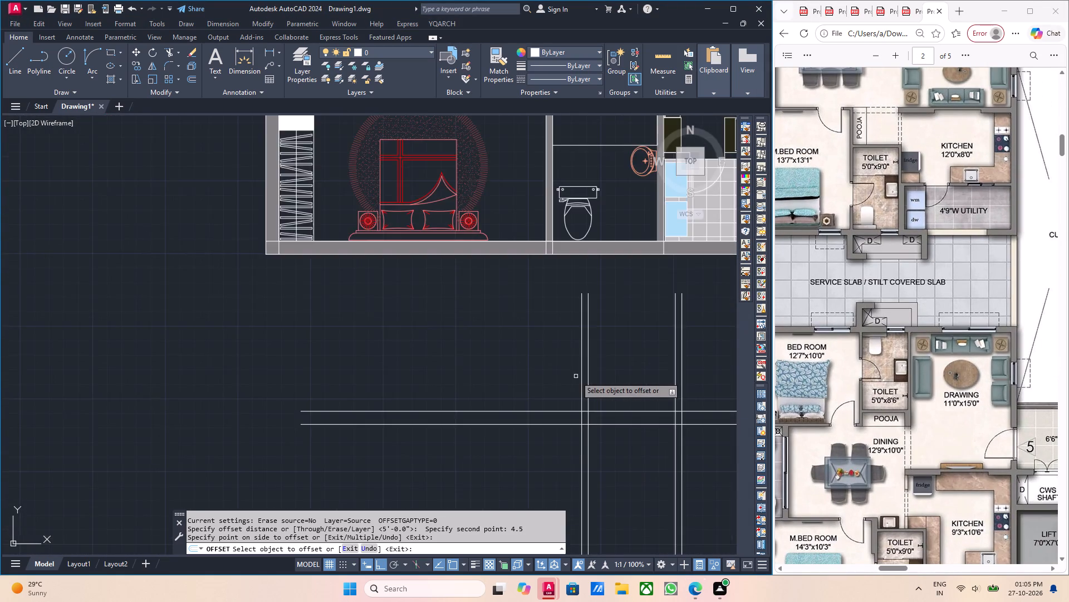
scroll(576, 376, up, 1)
key(Escape)
scroll(582, 374, up, 2)
click(590, 382)
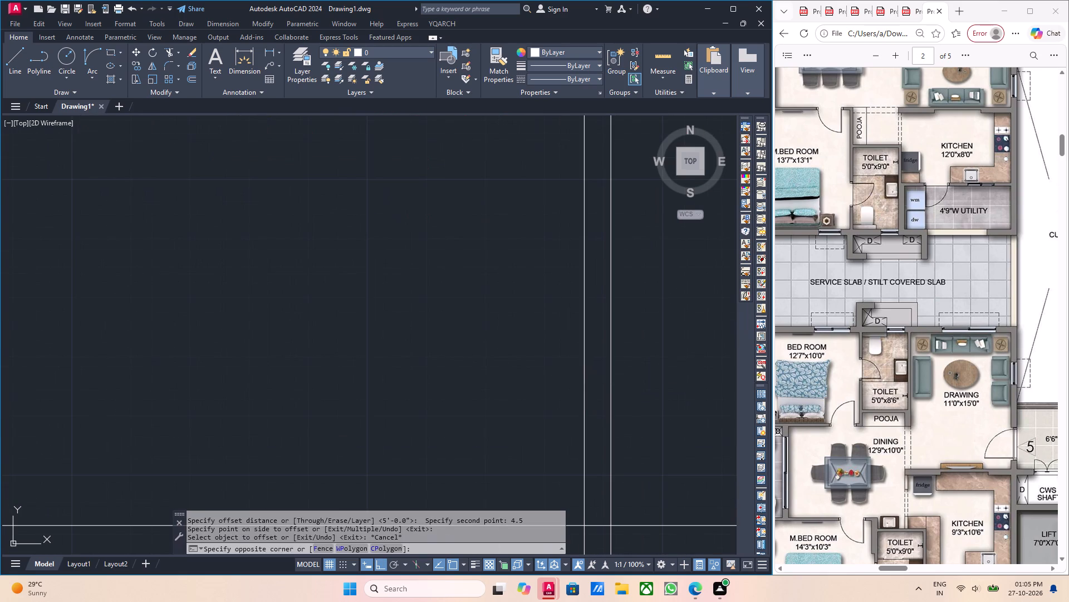
click(573, 381)
middle_drag(618, 393, 609, 395)
key(o)
key(Return)
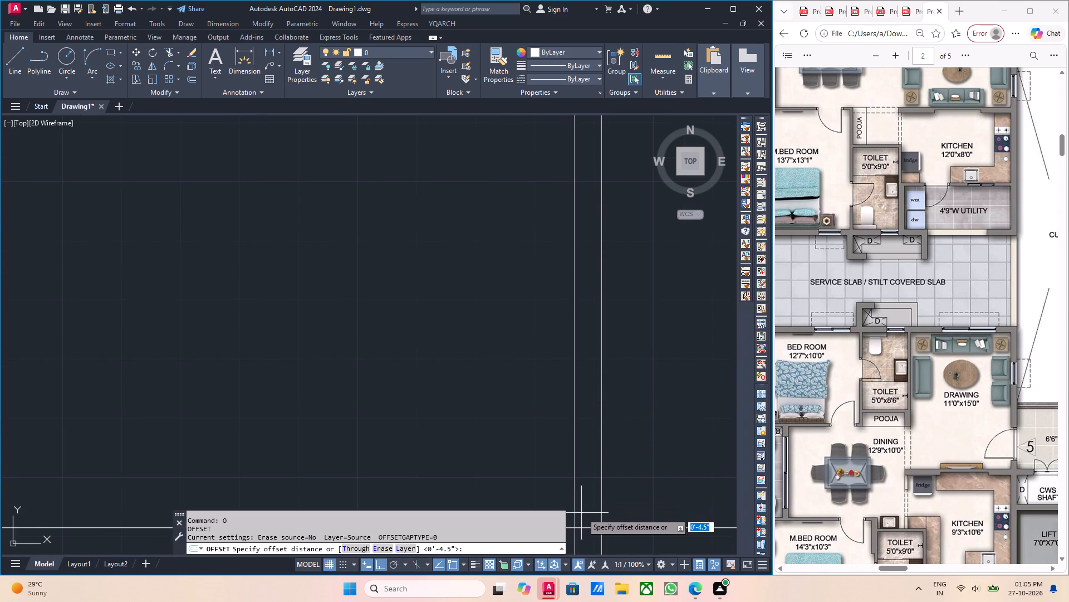
middle_drag(583, 513, 583, 464)
click(576, 476)
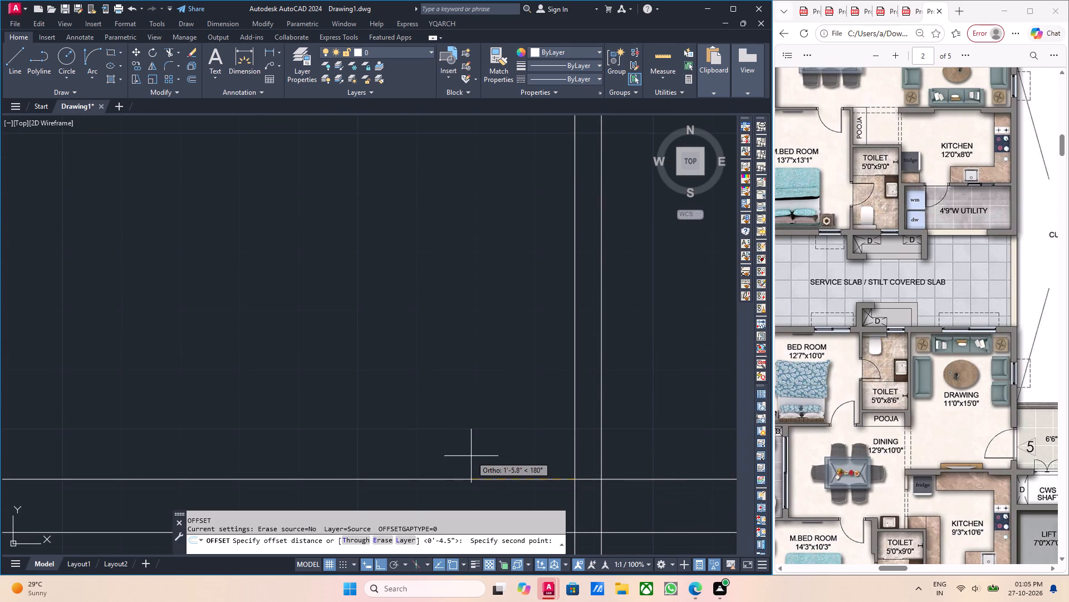
key(1)
key(2)
key(apostrophe)
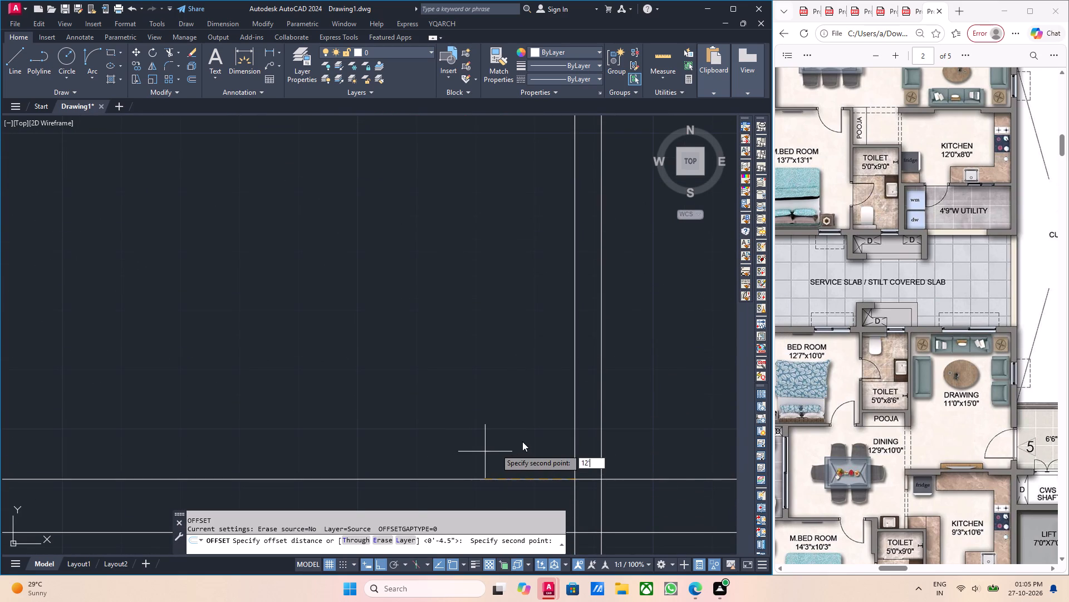
key(7)
key(Return)
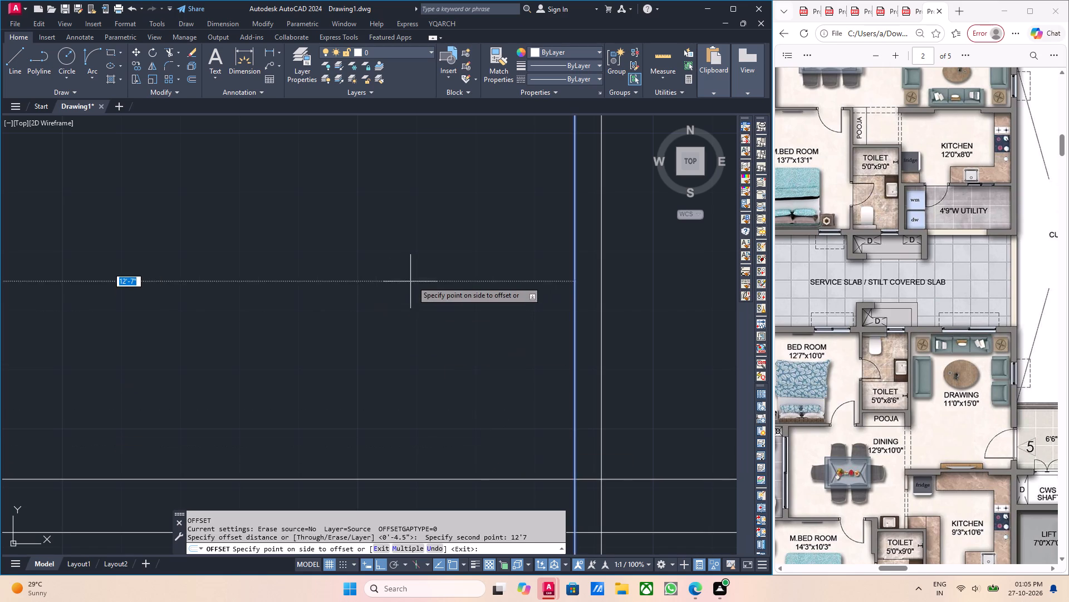
scroll(414, 280, down, 4)
middle_drag(399, 304, 449, 328)
click(404, 327)
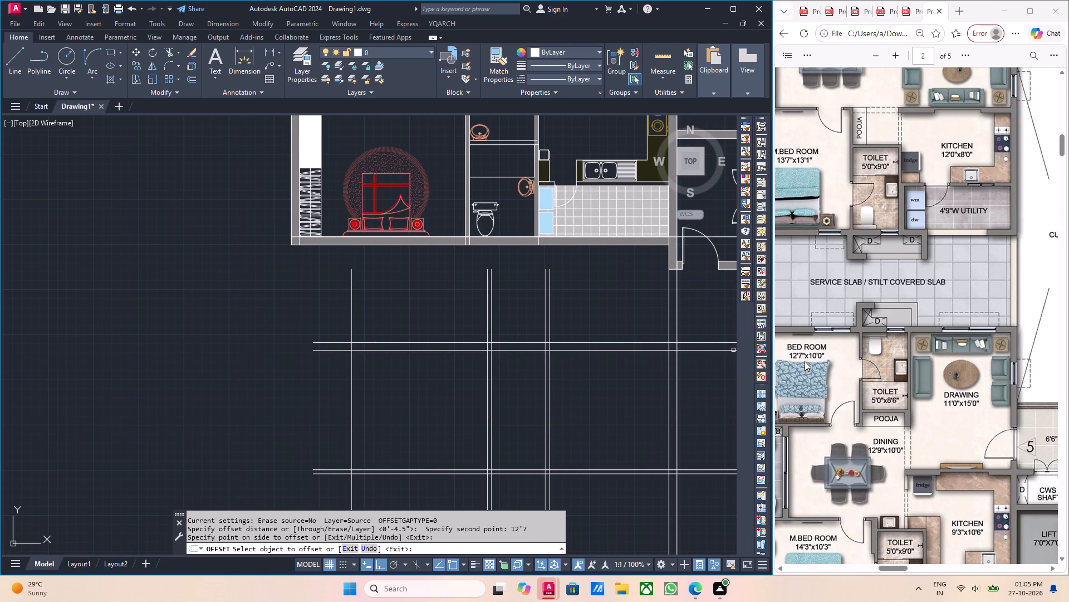
Offset the bedroom's west ray 9 inches to the west to form the southern apartment's outer wall.
ctrl+middle_drag(854, 351, 823, 353)
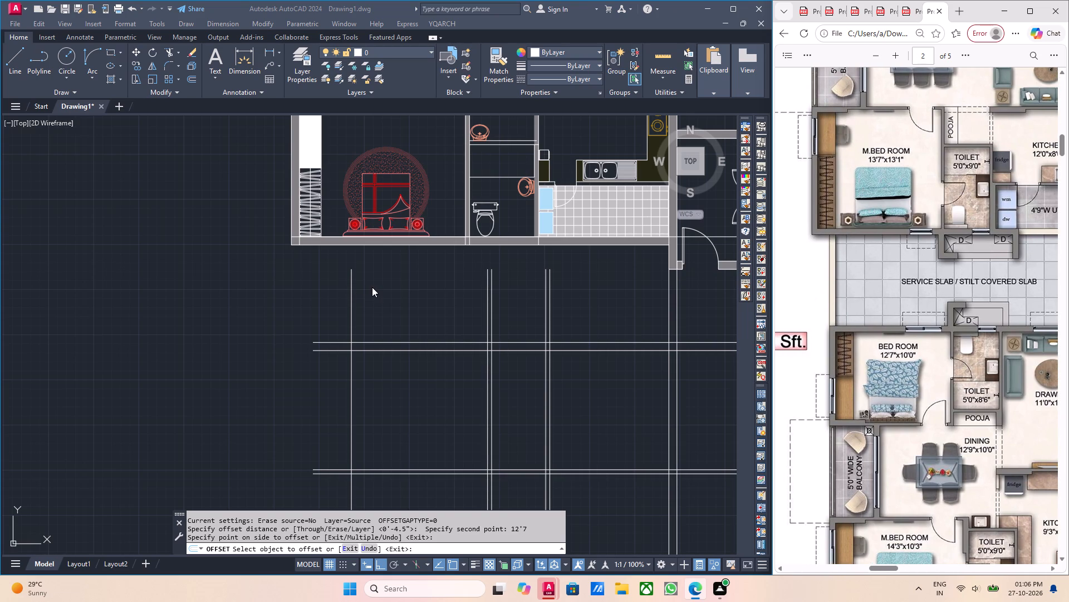
middle_drag(400, 339, 400, 344)
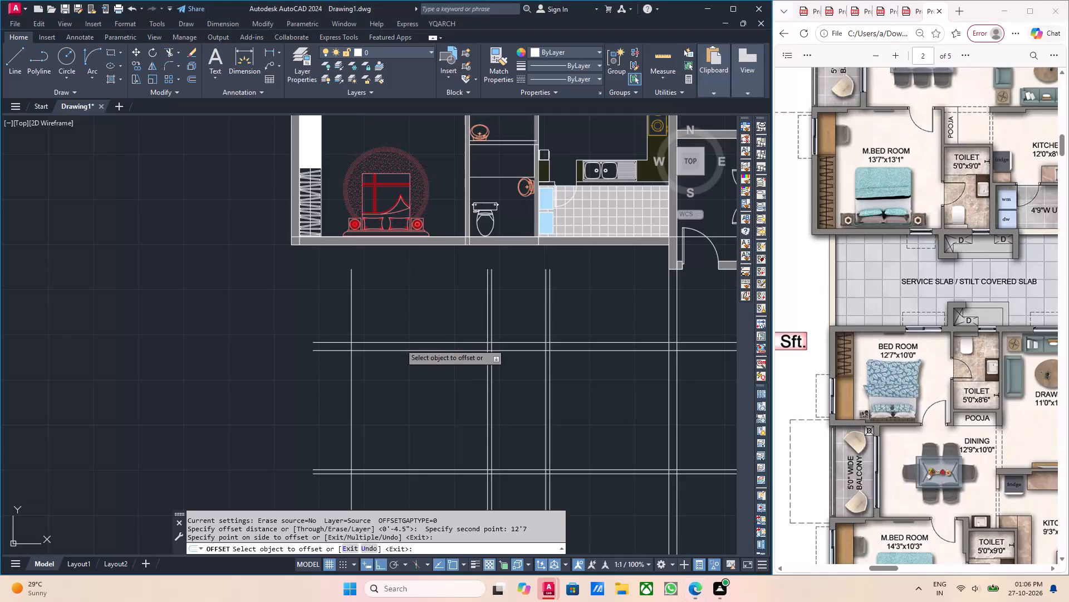
middle_drag(400, 344, 393, 356)
scroll(399, 356, up, 2)
scroll(400, 356, down, 2)
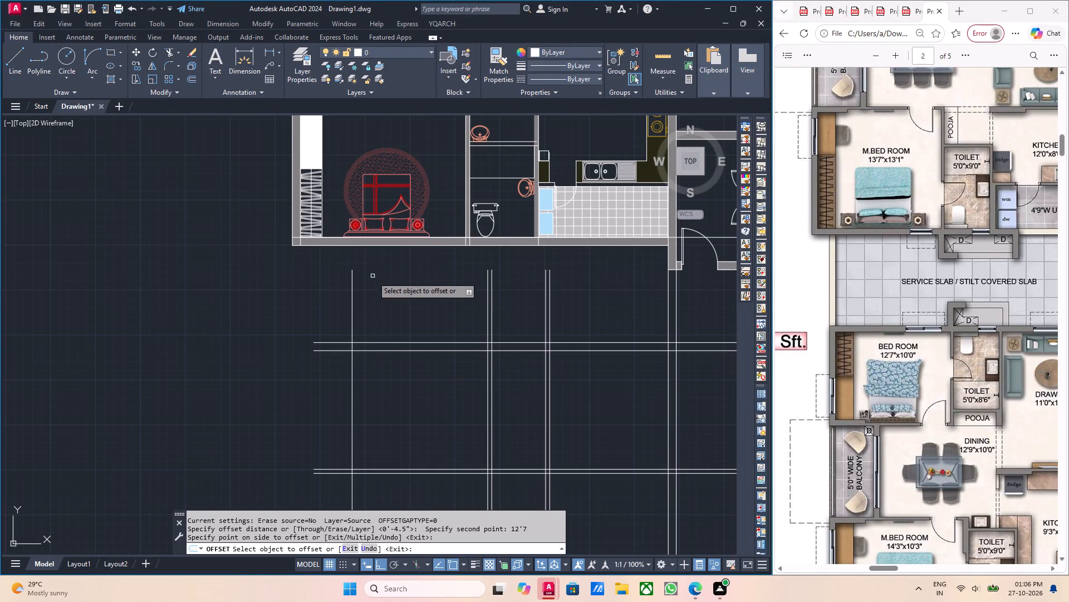
click(364, 309)
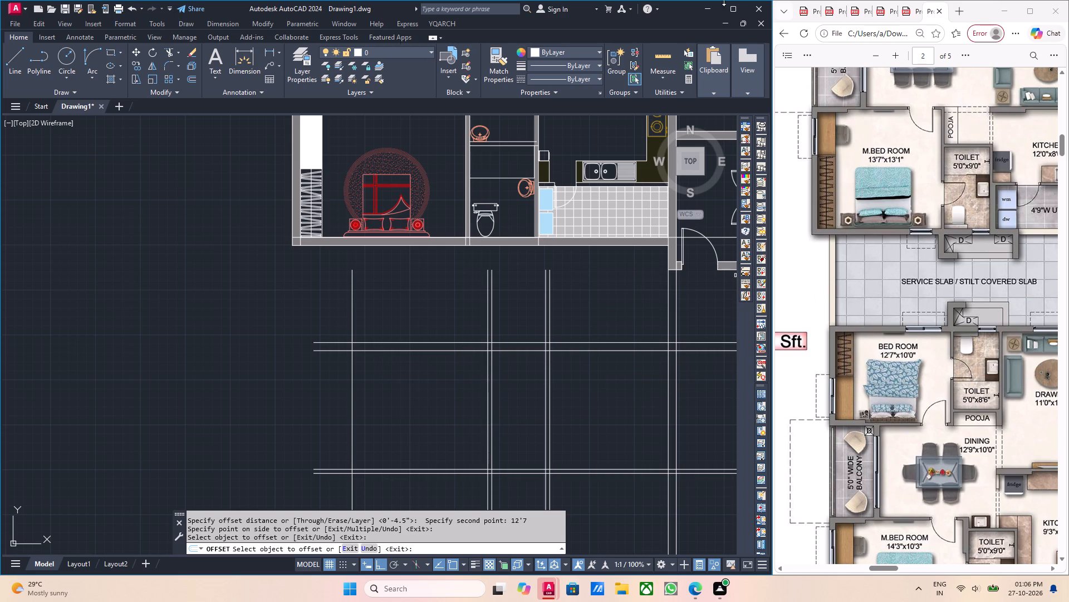
key(Escape)
scroll(354, 321, up, 1)
drag(358, 321, 350, 321)
click(332, 317)
middle_drag(392, 315, 375, 323)
key(o)
key(Return)
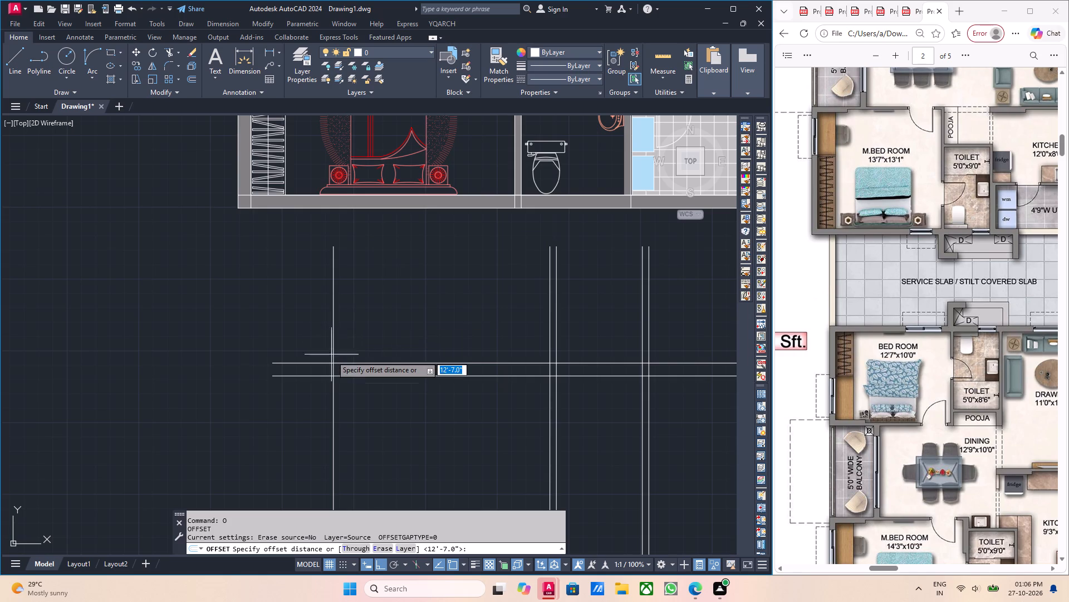
click(334, 361)
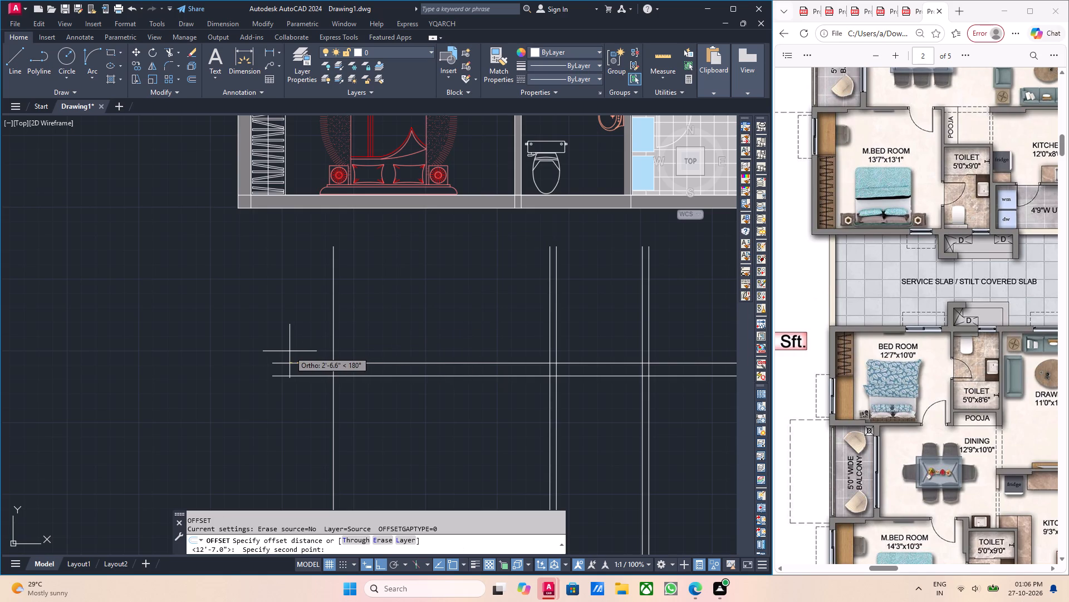
key(9)
key(Return)
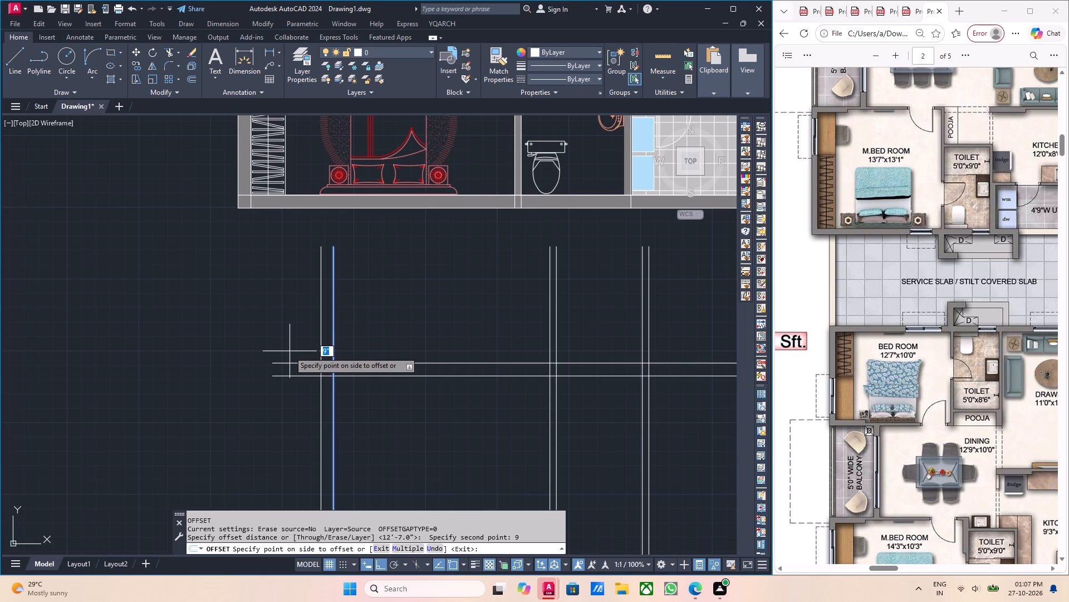
click(284, 333)
scroll(288, 332, down, 2)
middle_drag(384, 341, 355, 394)
middle_drag(335, 385, 291, 402)
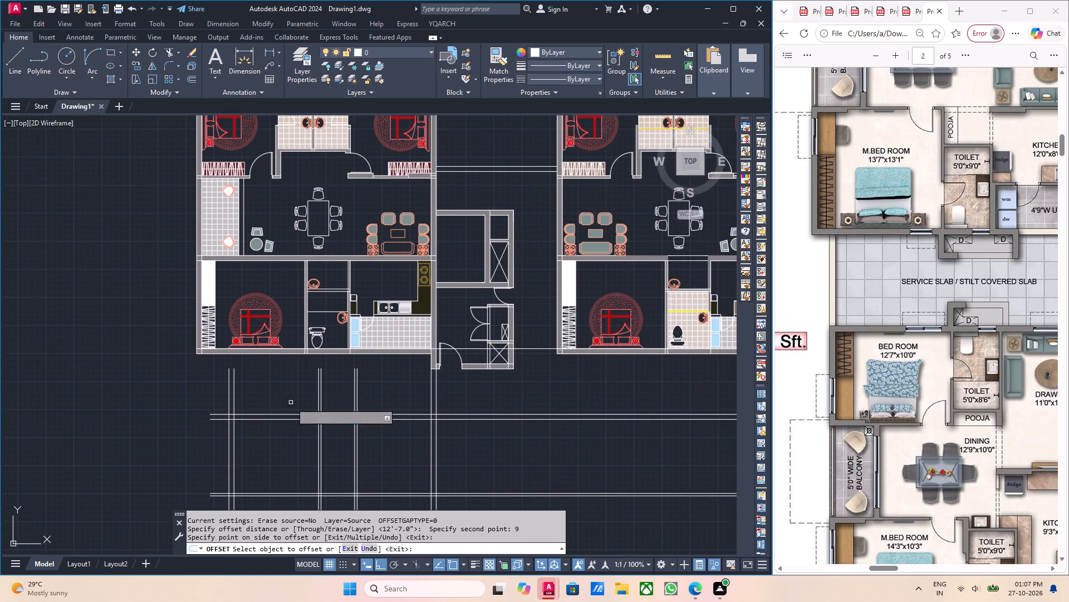
middle_drag(455, 414, 254, 414)
middle_drag(326, 413, 328, 424)
middle_drag(218, 413, 327, 433)
scroll(304, 426, down, 1)
middle_drag(321, 430, 346, 431)
middle_drag(265, 426, 308, 413)
scroll(228, 411, up, 2)
key(Escape)
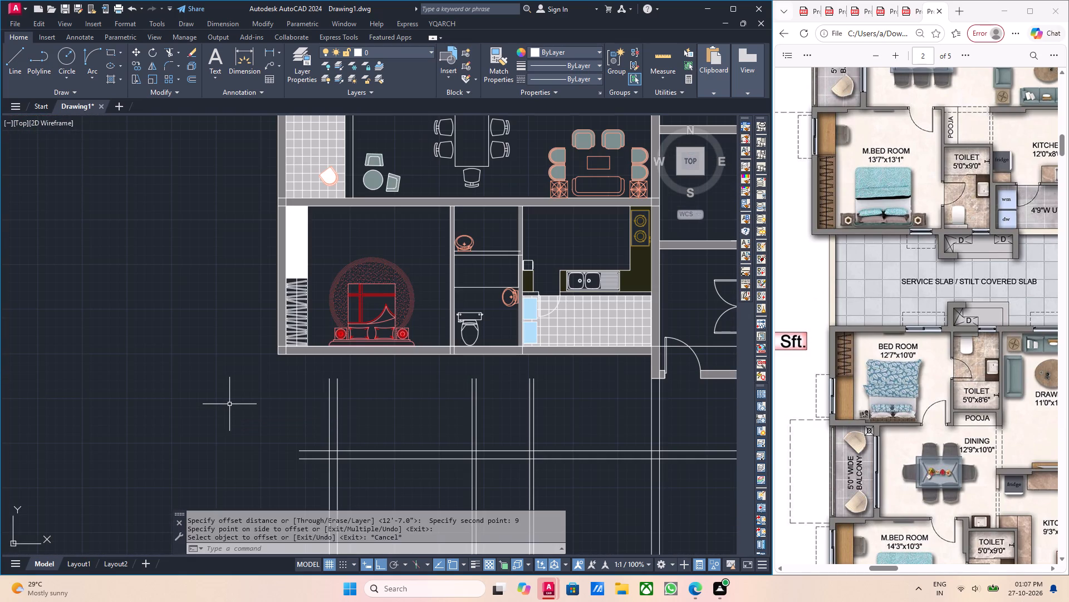
Inspect the southern apartment's wall rays against the walls of the apartment above.
scroll(238, 411, down, 3)
middle_drag(308, 441, 256, 444)
middle_drag(267, 417, 355, 394)
scroll(326, 375, up, 4)
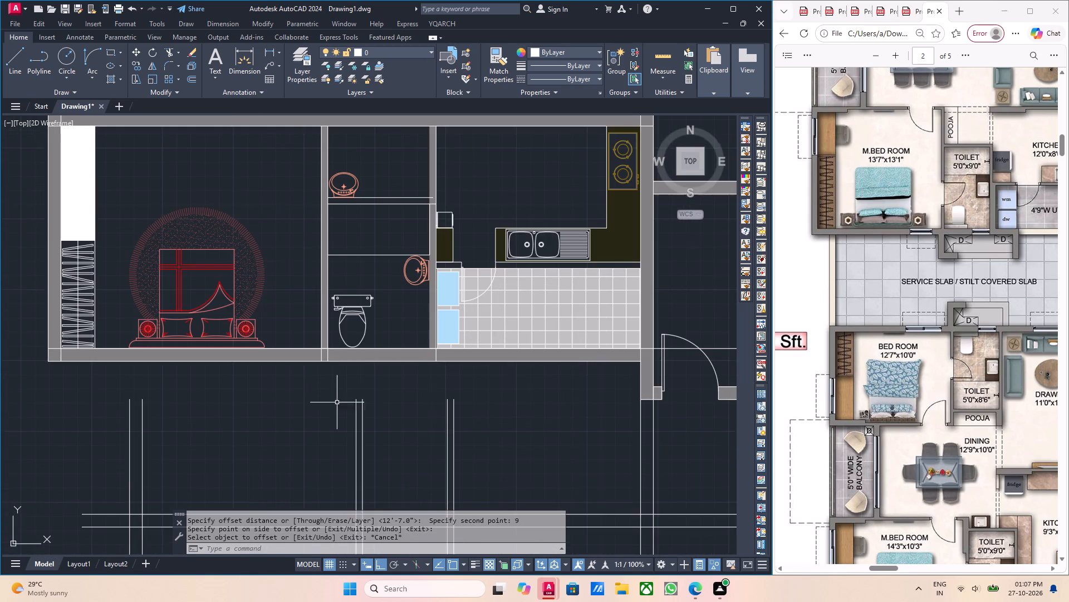
middle_drag(337, 402, 342, 378)
middle_drag(355, 393, 251, 341)
middle_drag(426, 399, 416, 391)
middle_drag(470, 397, 465, 394)
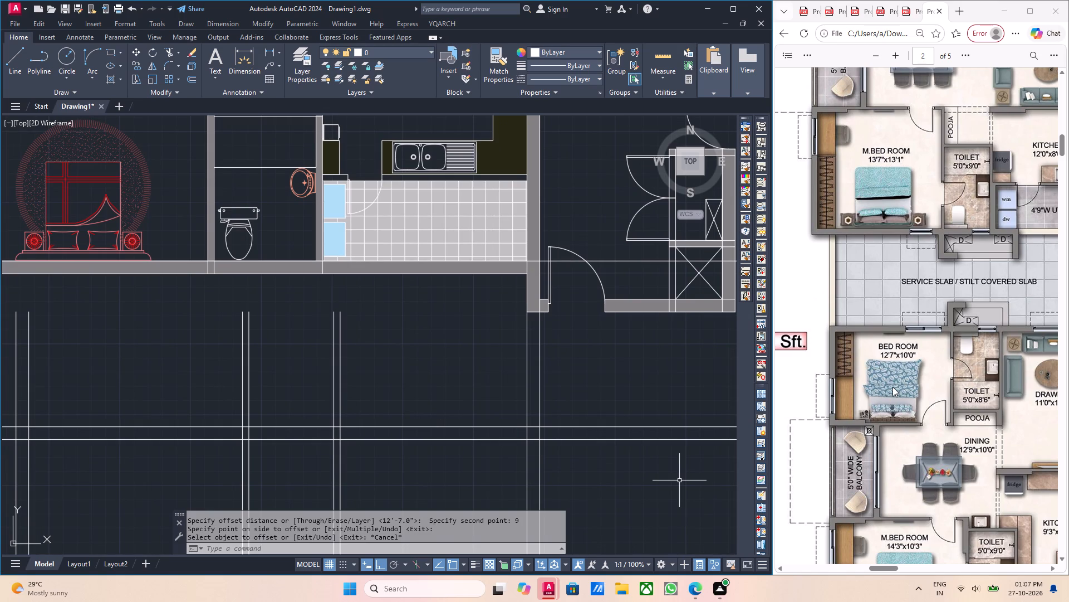
Examine the brochure plan of the southern apartment around its bedroom, toilet, dining, balcony and drawing room.
scroll(893, 387, up, 4)
scroll(891, 386, down, 2)
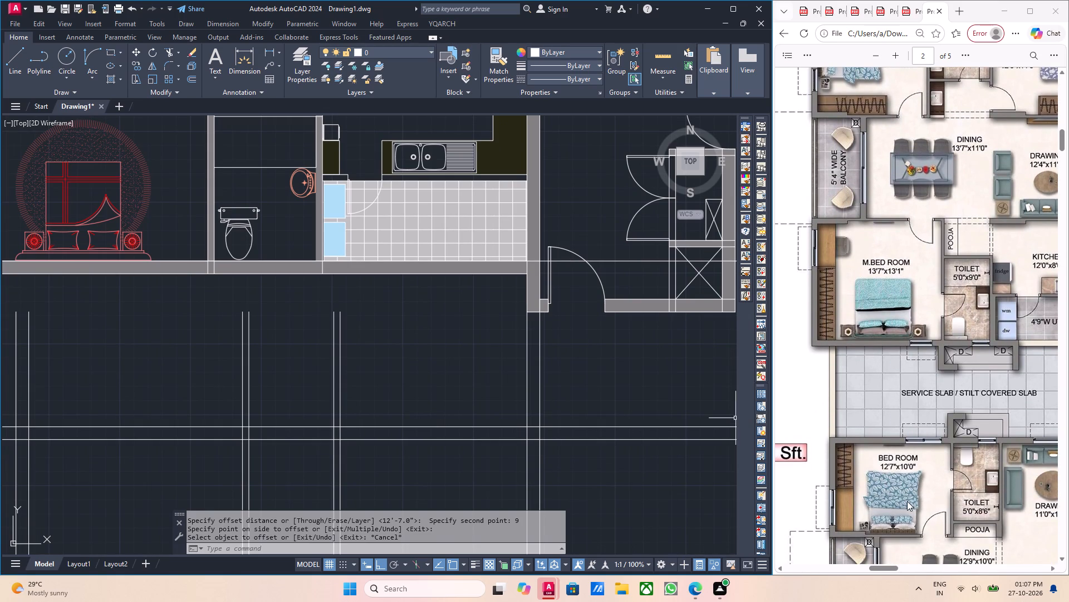
scroll(906, 501, down, 1)
scroll(856, 462, down, 1)
middle_drag(939, 454, 923, 457)
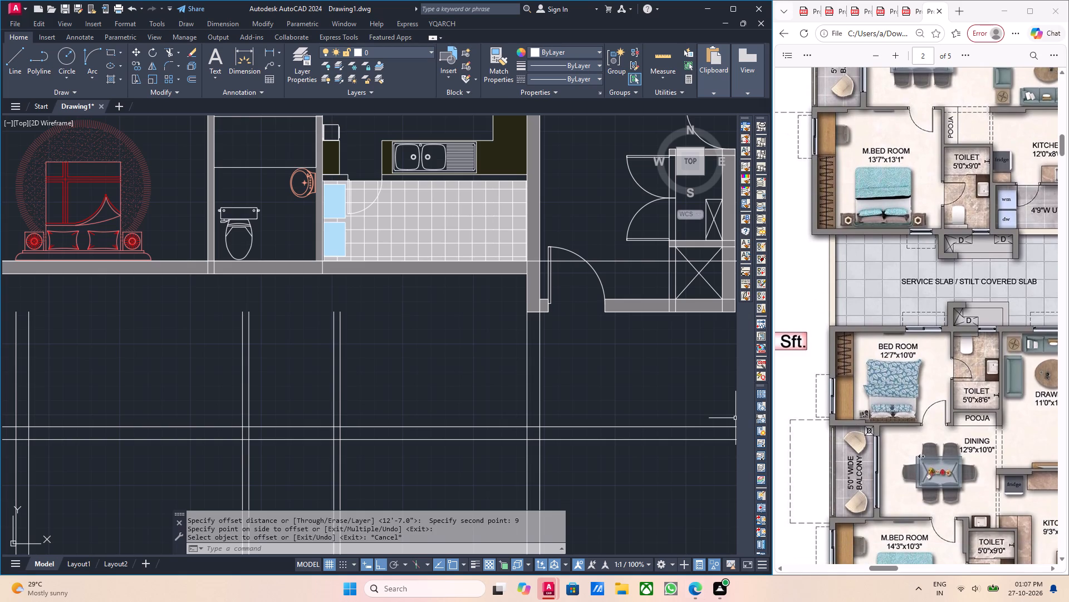
middle_drag(923, 457, 870, 464)
middle_drag(898, 458, 943, 457)
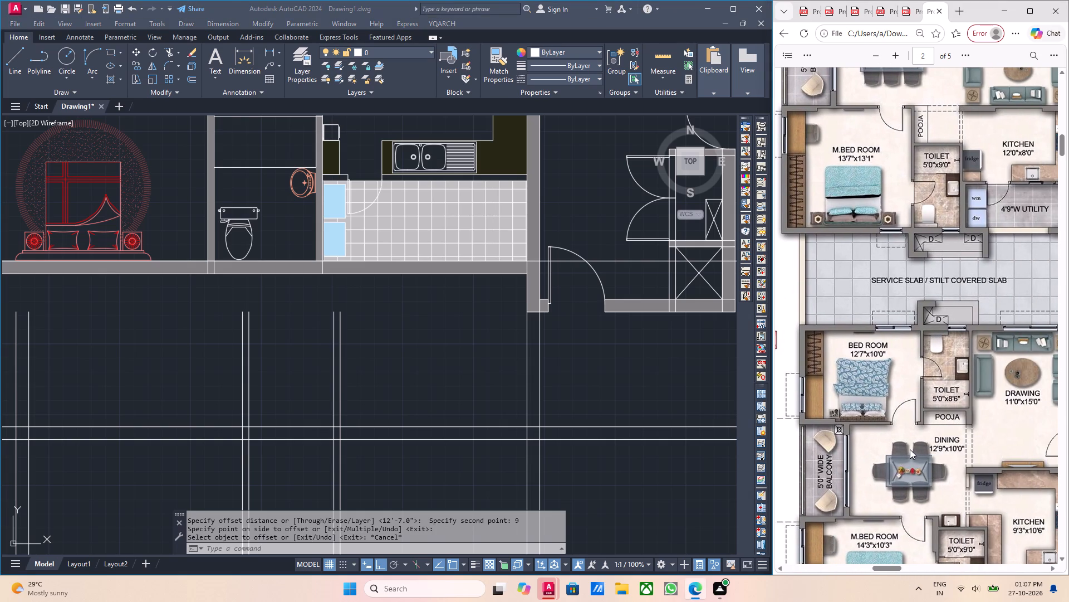
scroll(889, 449, up, 1)
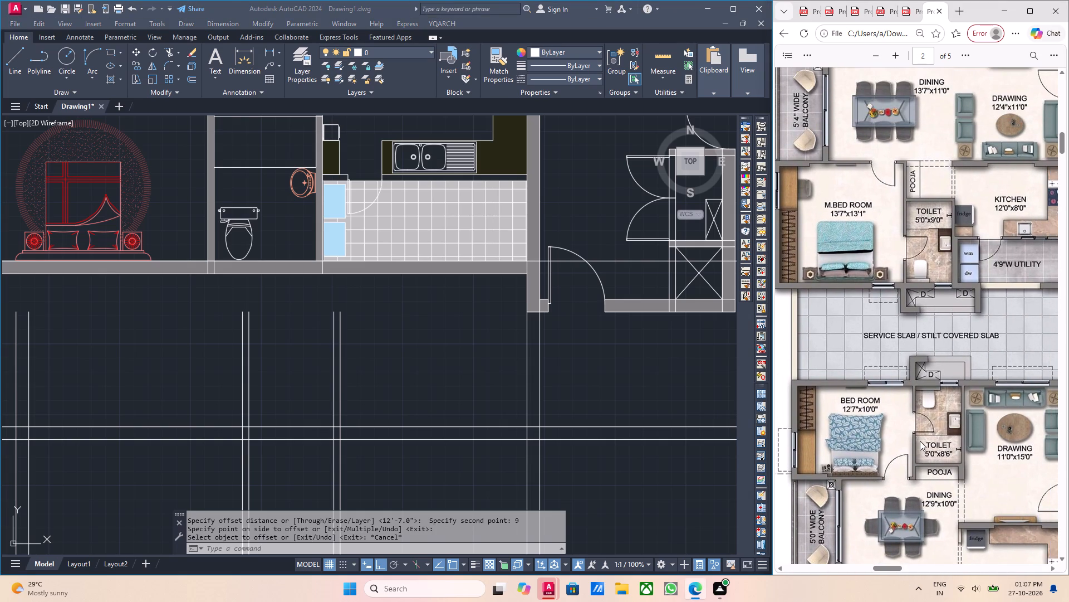
scroll(920, 441, down, 1)
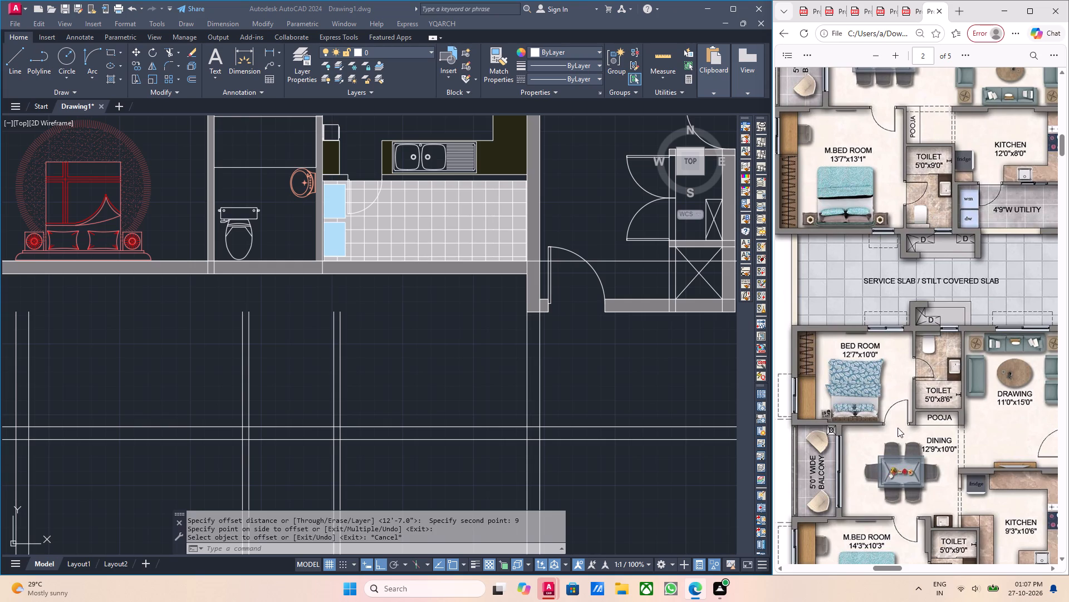
middle_drag(898, 428, 932, 426)
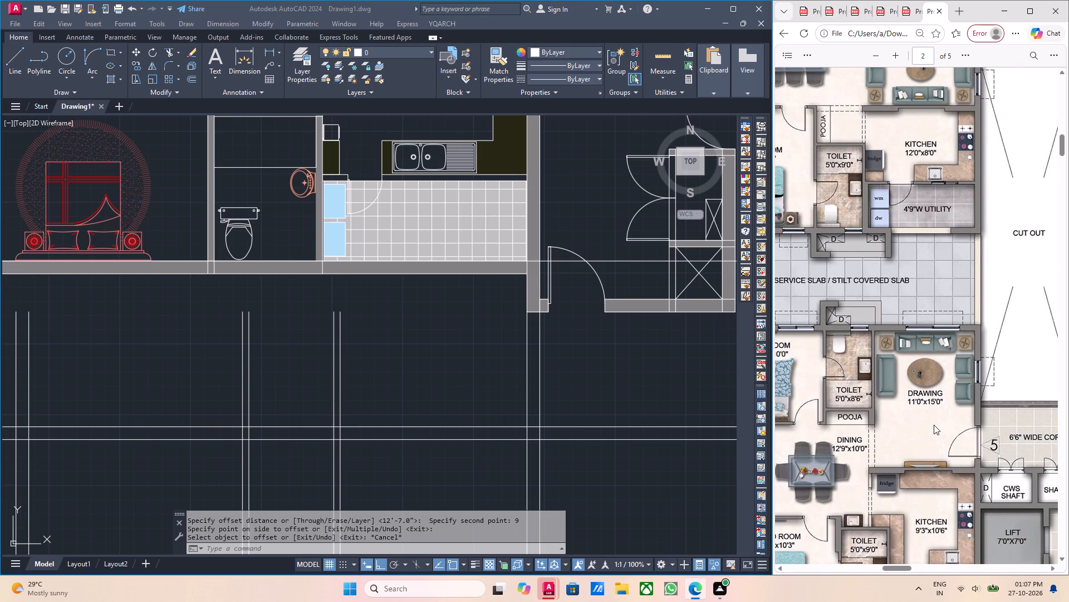
middle_drag(934, 425, 899, 429)
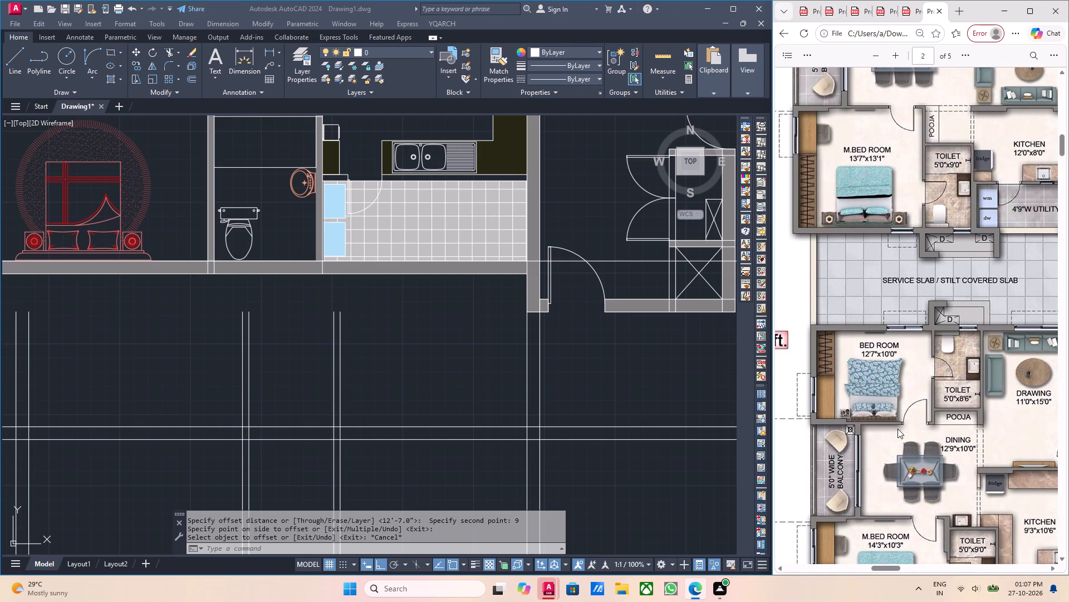
middle_drag(898, 428, 927, 427)
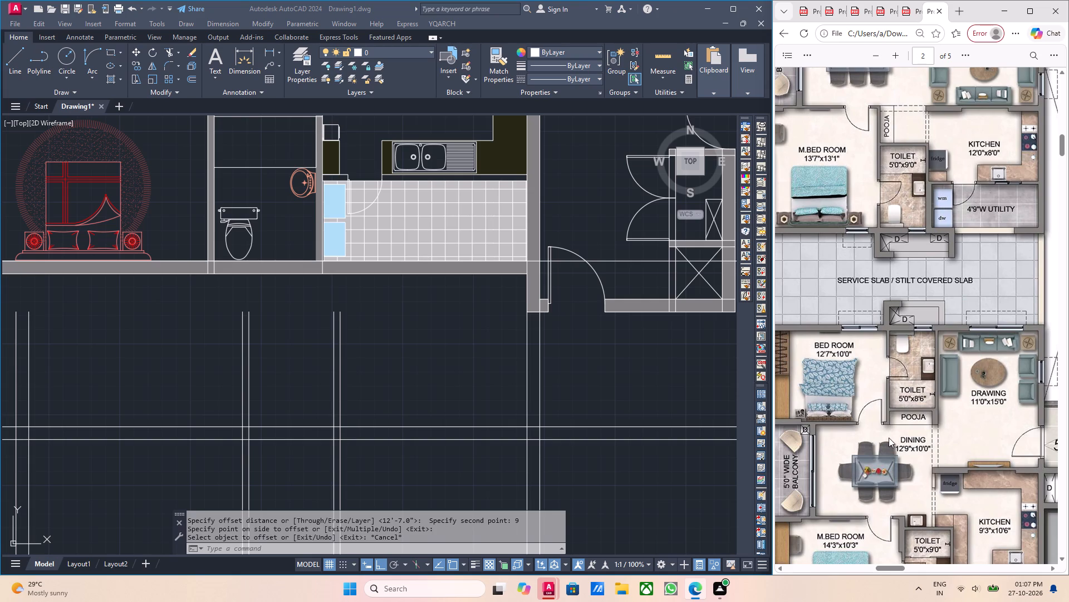
scroll(873, 446, down, 2)
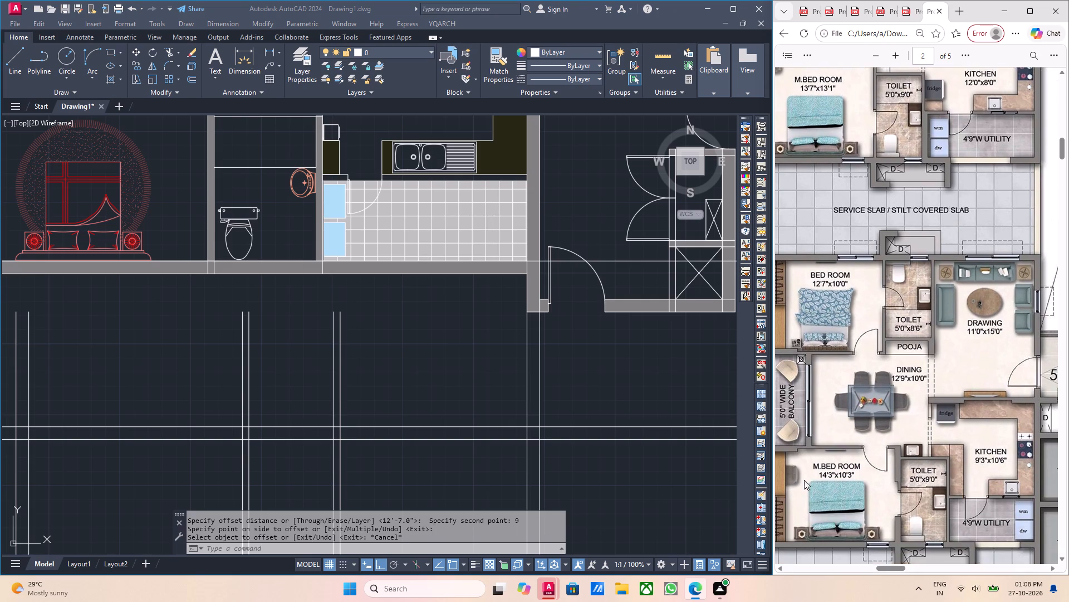
scroll(494, 409, down, 2)
middle_drag(494, 409, 572, 448)
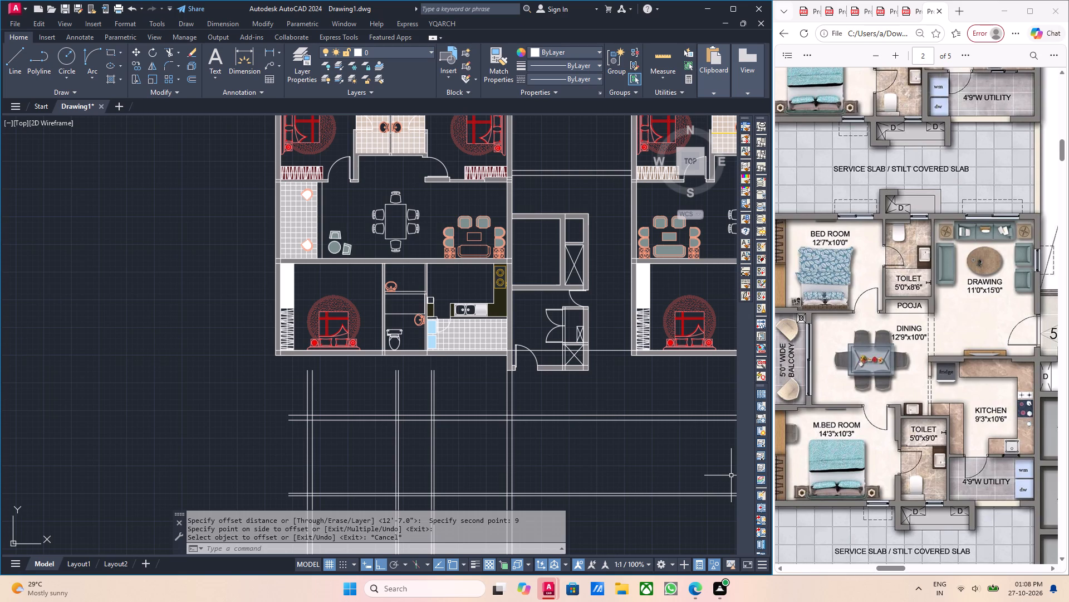
Compare the 1252 Sft apartment with the 1533 Sft and 1740 Sft apartments in the brochure, including the 1533 Sft bedroom.
scroll(912, 315, down, 2)
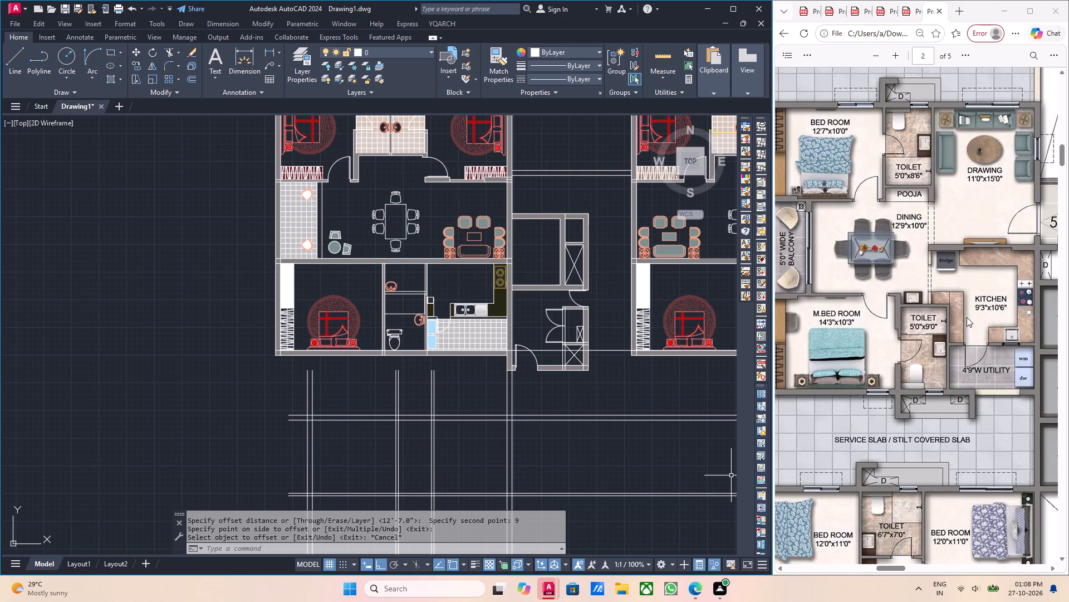
ctrl+scroll(963, 318, down, 2)
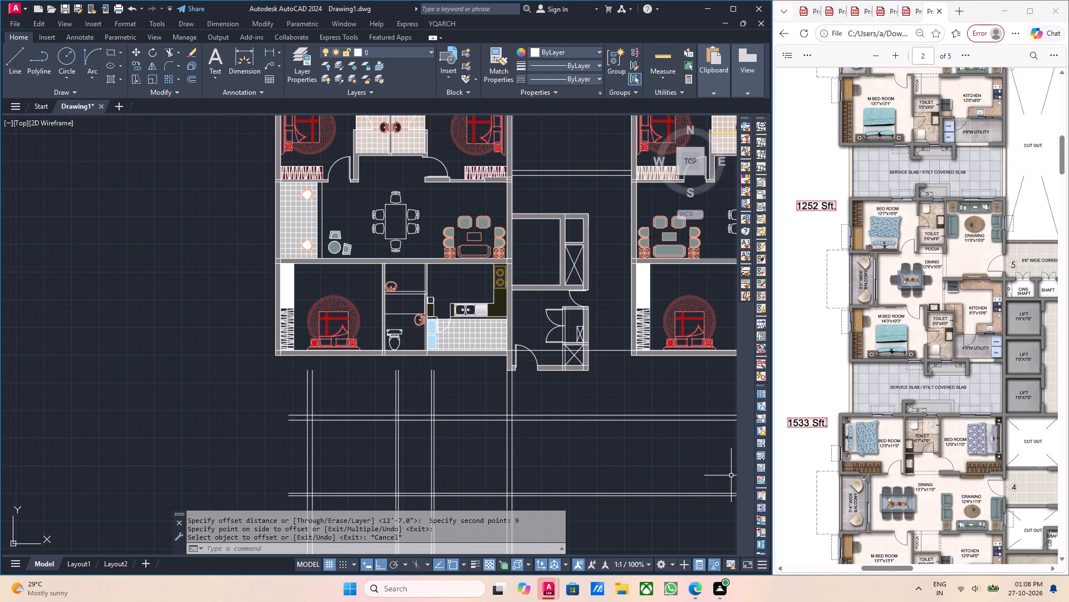
scroll(884, 314, up, 5)
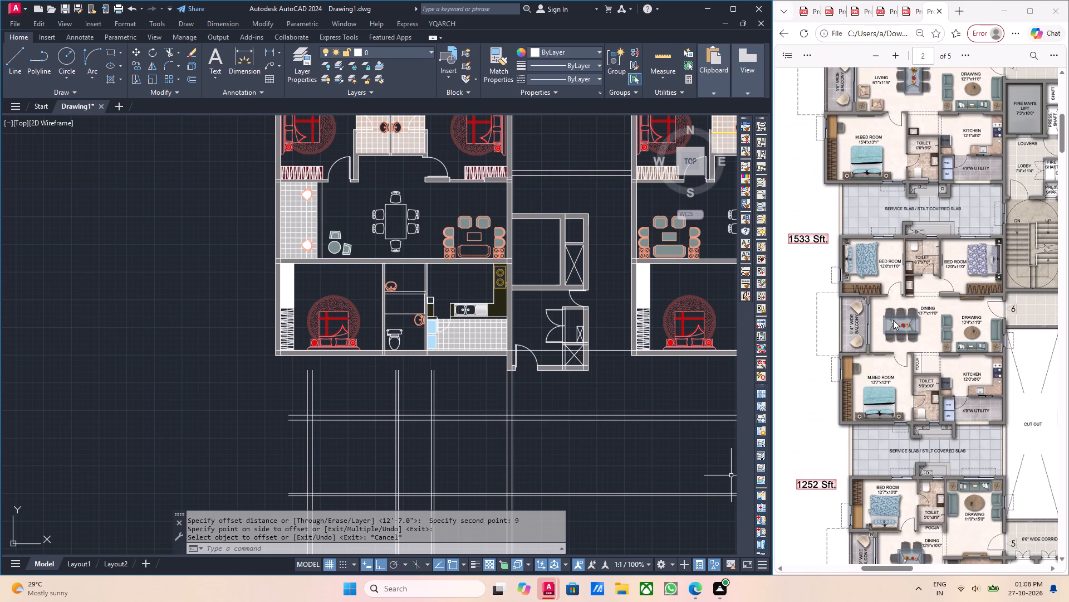
scroll(893, 320, up, 2)
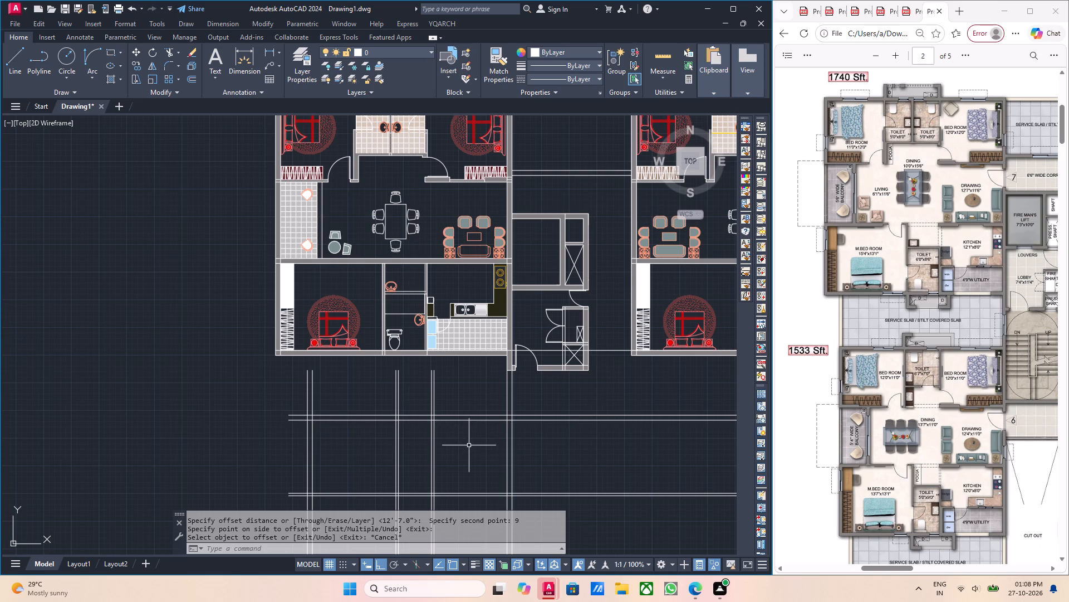
scroll(468, 445, down, 1)
middle_drag(483, 450, 476, 349)
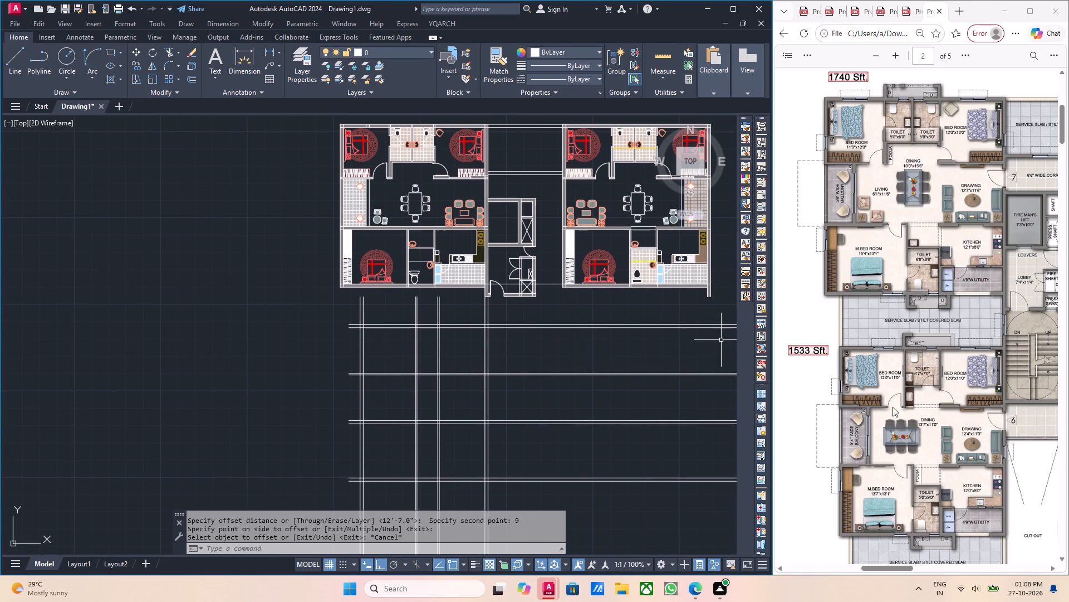
scroll(923, 404, up, 1)
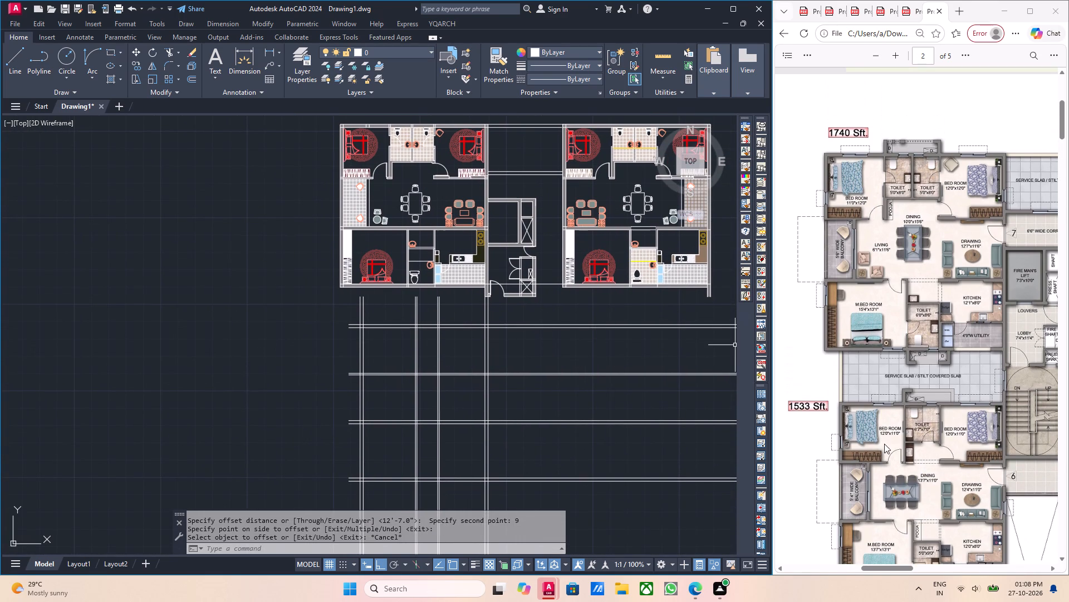
ctrl+scroll(885, 443, down, 1)
ctrl+scroll(885, 441, up, 5)
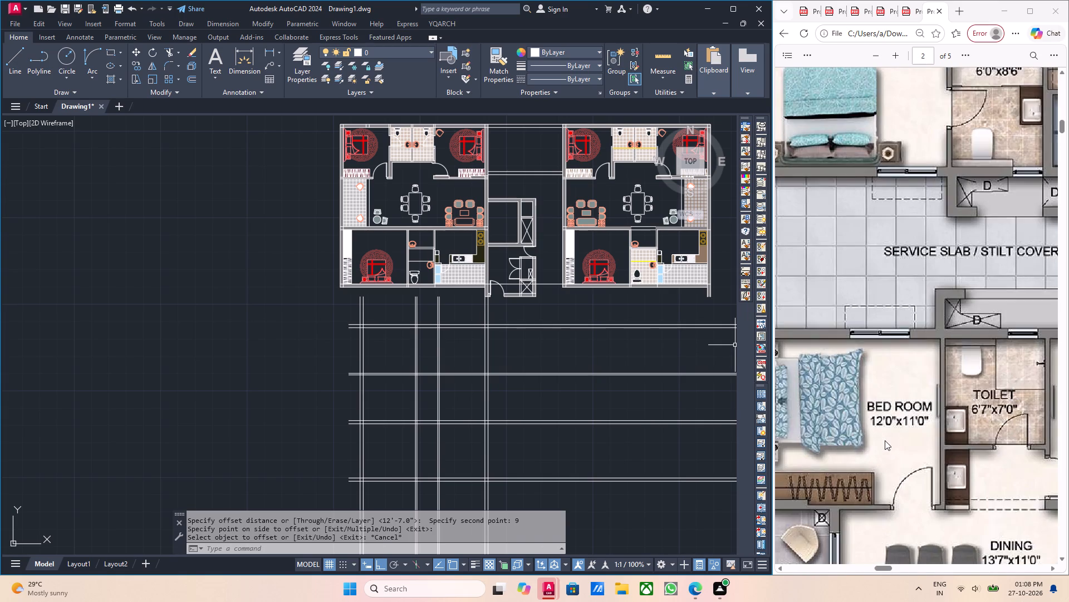
ctrl+scroll(885, 440, up, 1)
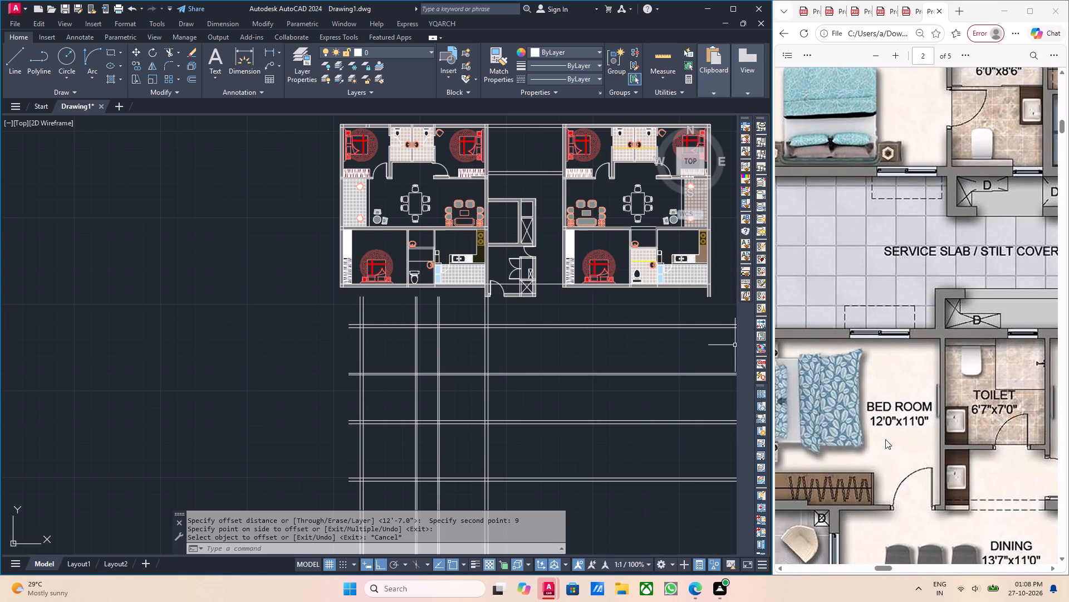
Add a linear dimension across the southern apartment's bedroom, between its west wall and the toilet partition.
click(264, 50)
scroll(406, 332, up, 3)
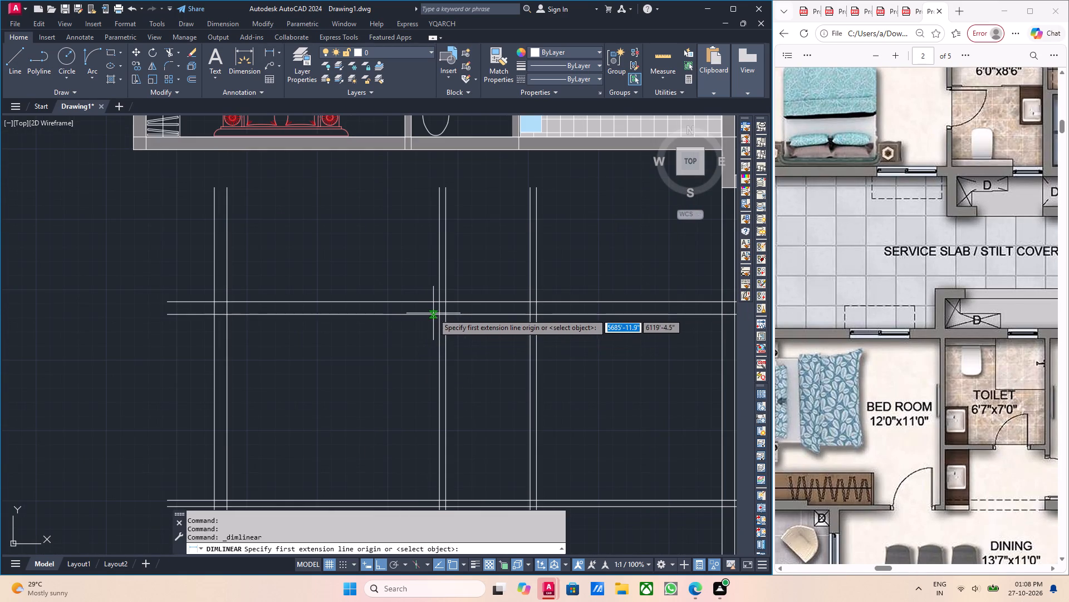
click(437, 316)
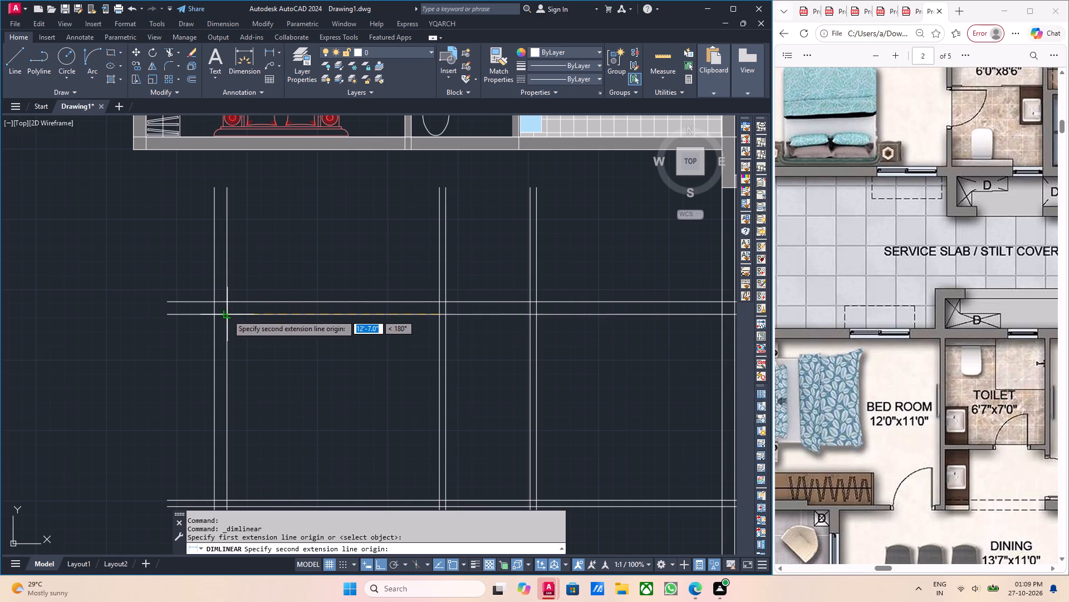
click(227, 314)
click(248, 353)
scroll(251, 357, down, 1)
key(Escape)
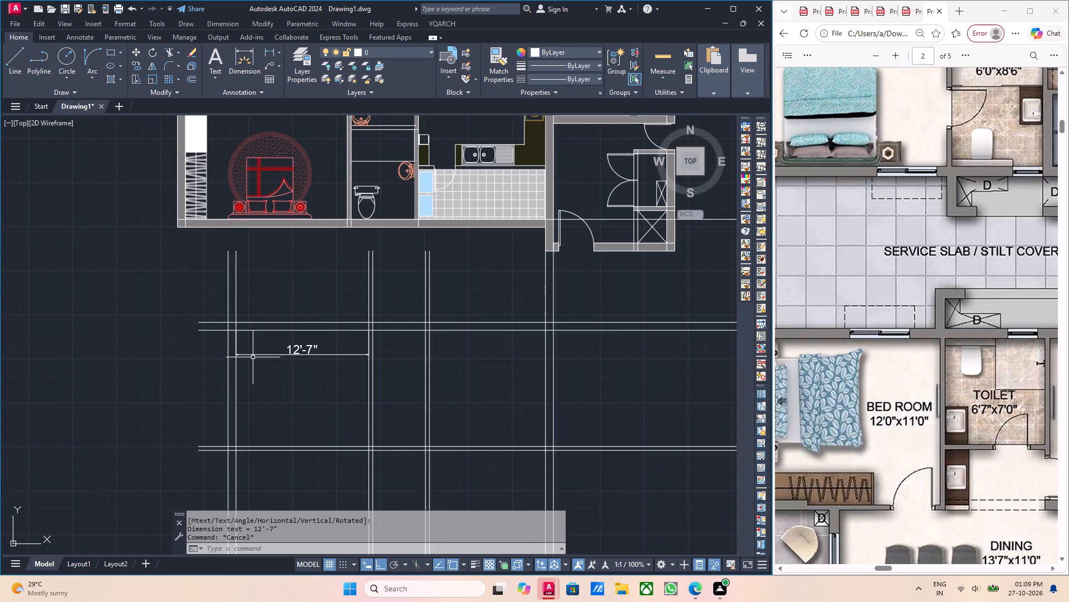
Examine the 1533 Sft apartment in the brochure, from its bedrooms and toilet to the dining, drawing, kitchen and utility areas.
scroll(266, 369, down, 3)
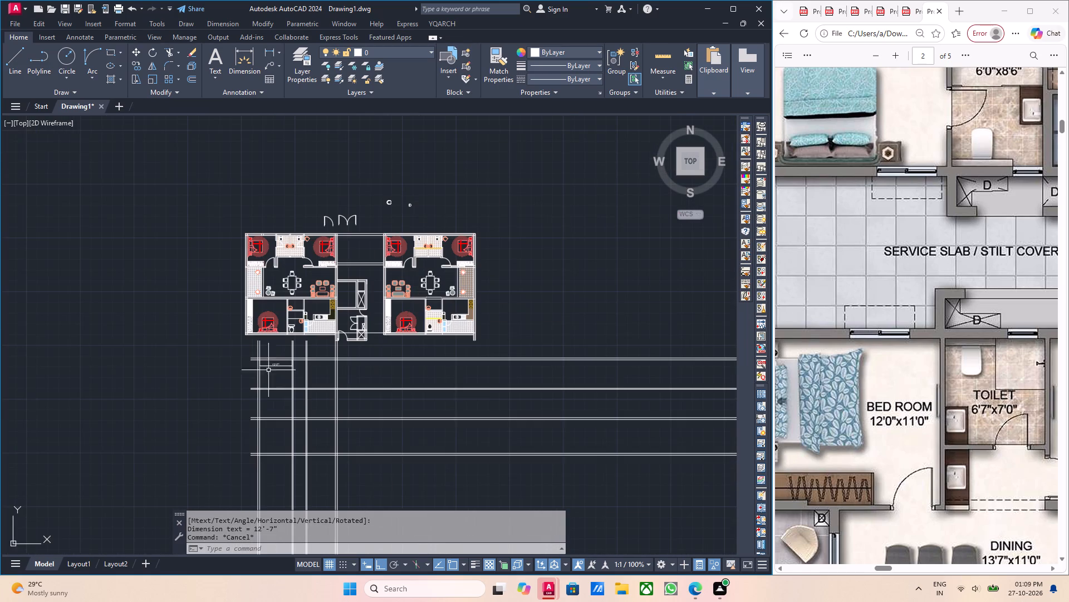
ctrl+scroll(885, 425, down, 1)
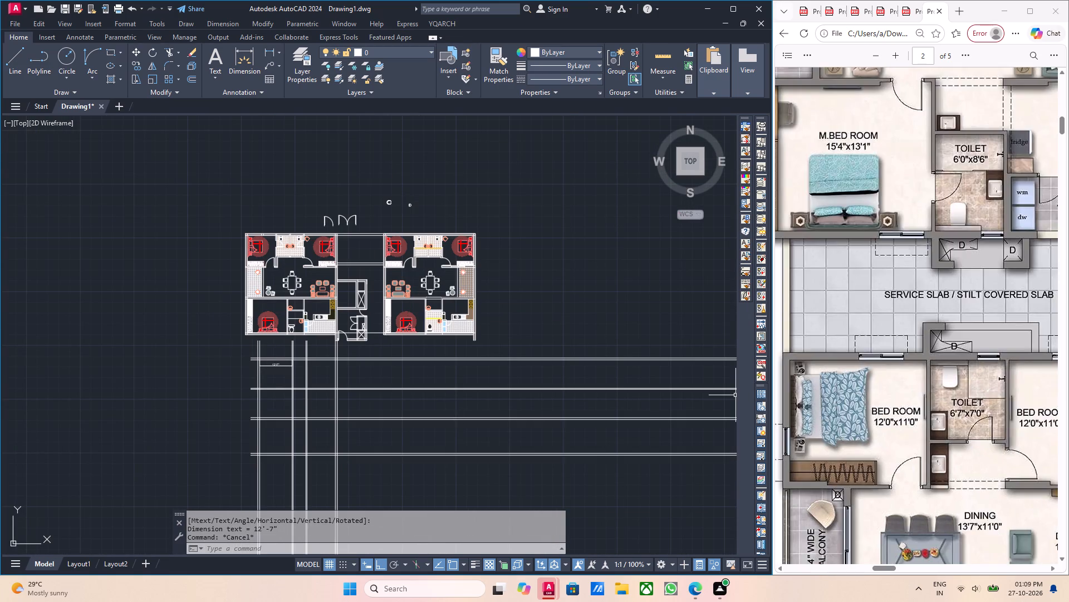
ctrl+scroll(885, 425, down, 3)
ctrl+scroll(964, 454, down, 1)
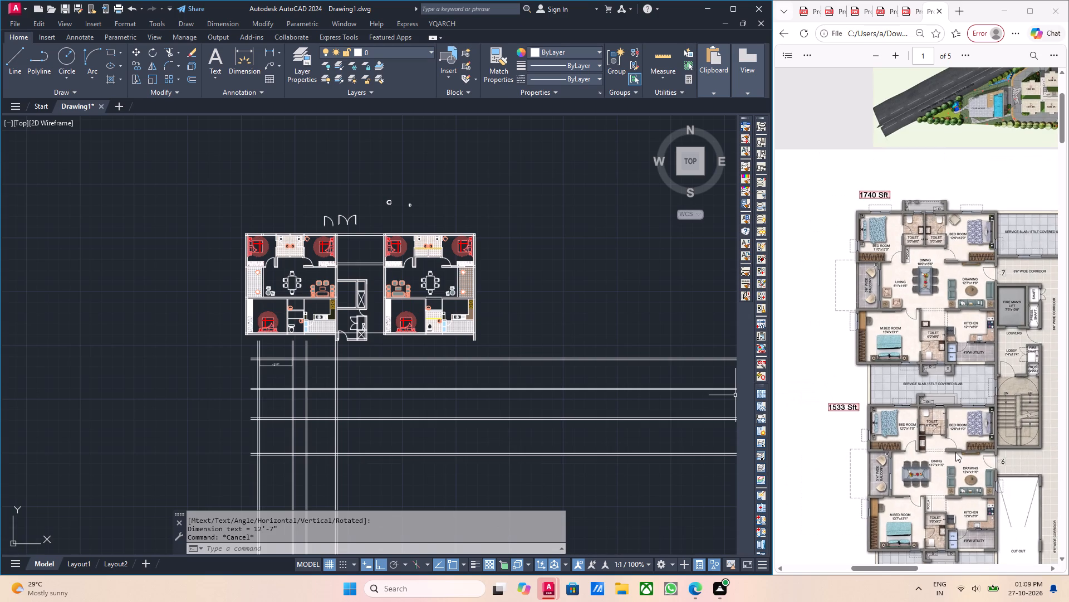
ctrl+scroll(955, 452, down, 3)
ctrl+scroll(893, 480, down, 2)
ctrl+middle_drag(938, 500, 922, 493)
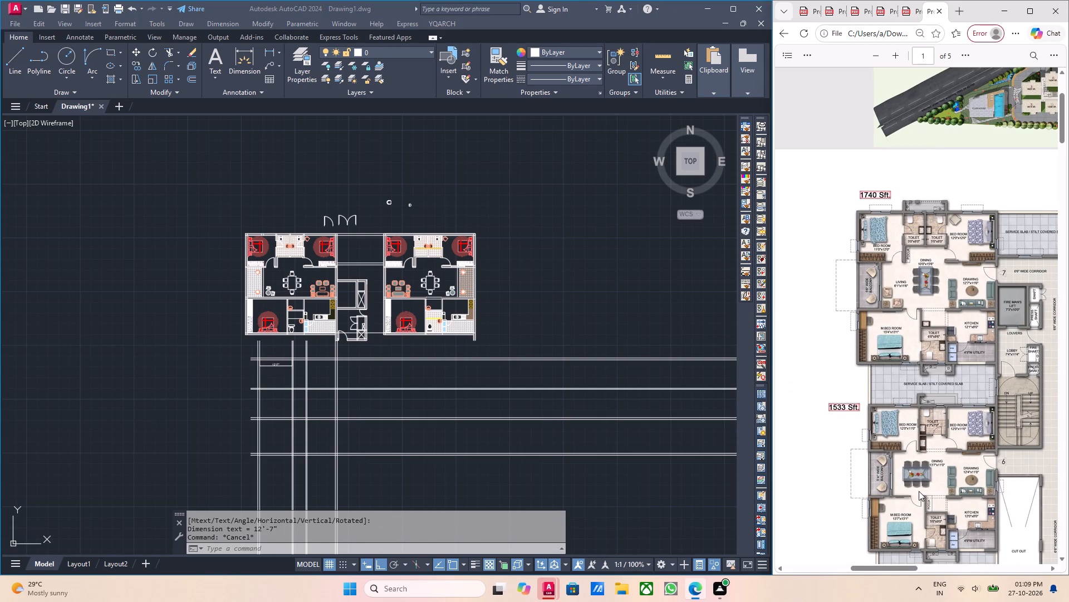
ctrl+scroll(919, 479, down, 1)
ctrl+scroll(932, 489, up, 3)
ctrl+scroll(932, 489, down, 4)
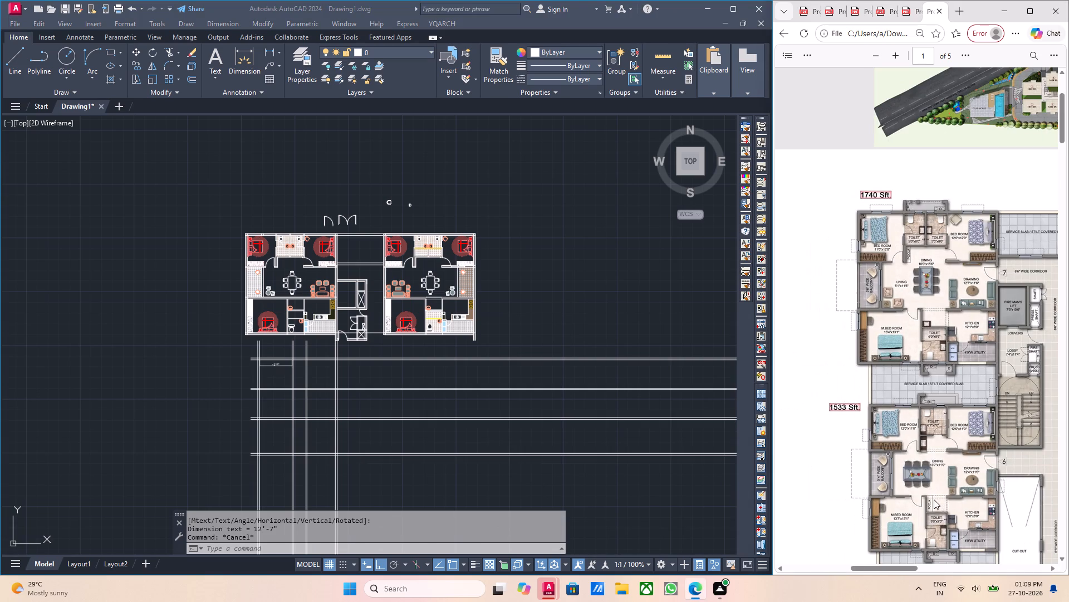
ctrl+middle_drag(926, 497, 881, 468)
ctrl+scroll(920, 460, down, 3)
ctrl+scroll(952, 490, up, 2)
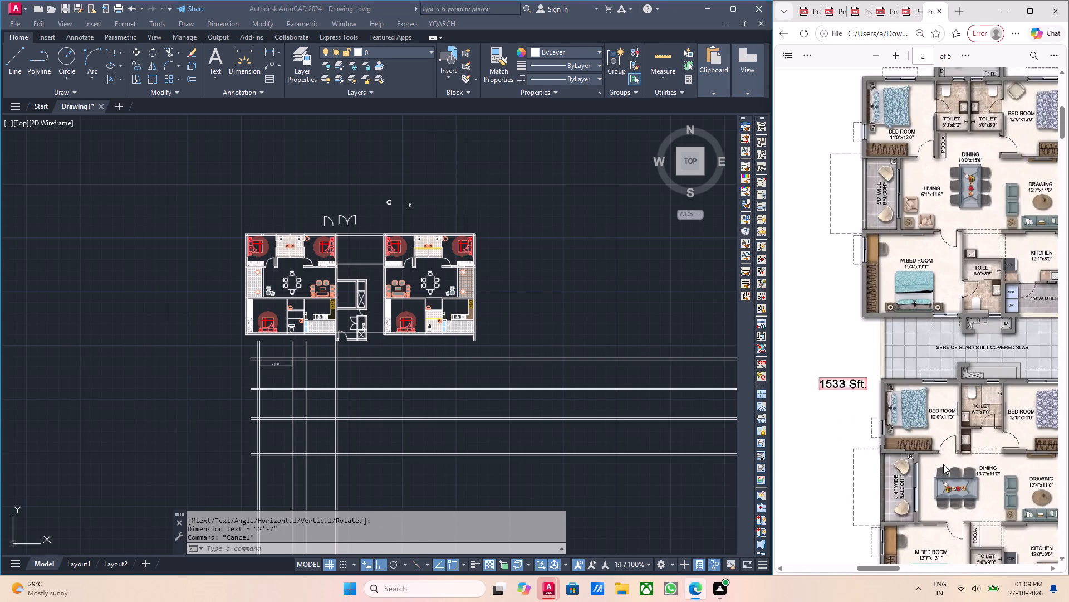
ctrl+scroll(943, 462, up, 1)
ctrl+scroll(943, 462, down, 7)
middle_drag(975, 484, 895, 471)
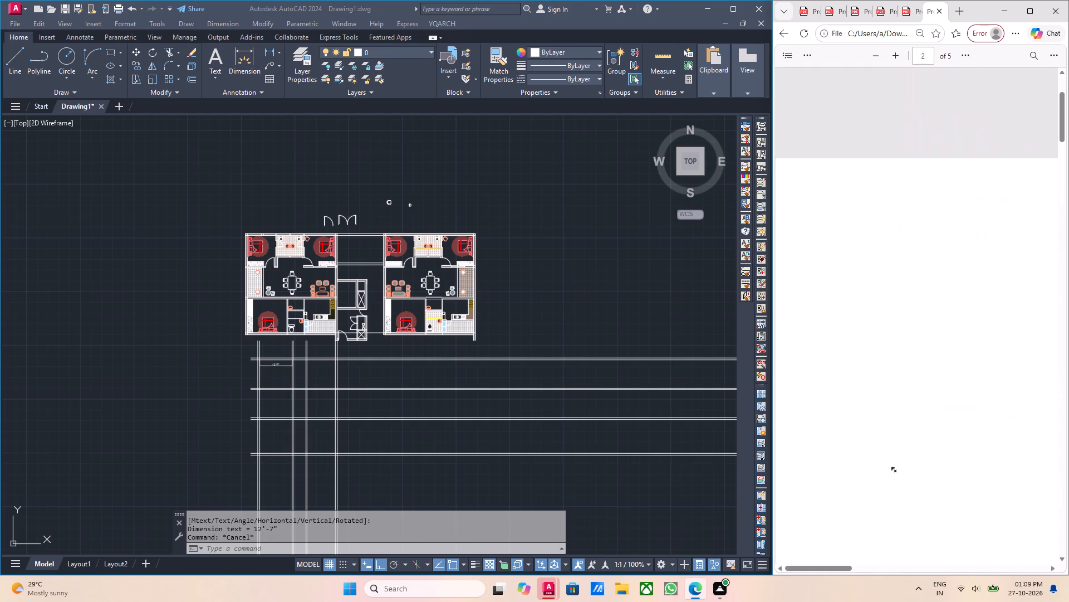
middle_drag(895, 471, 1039, 475)
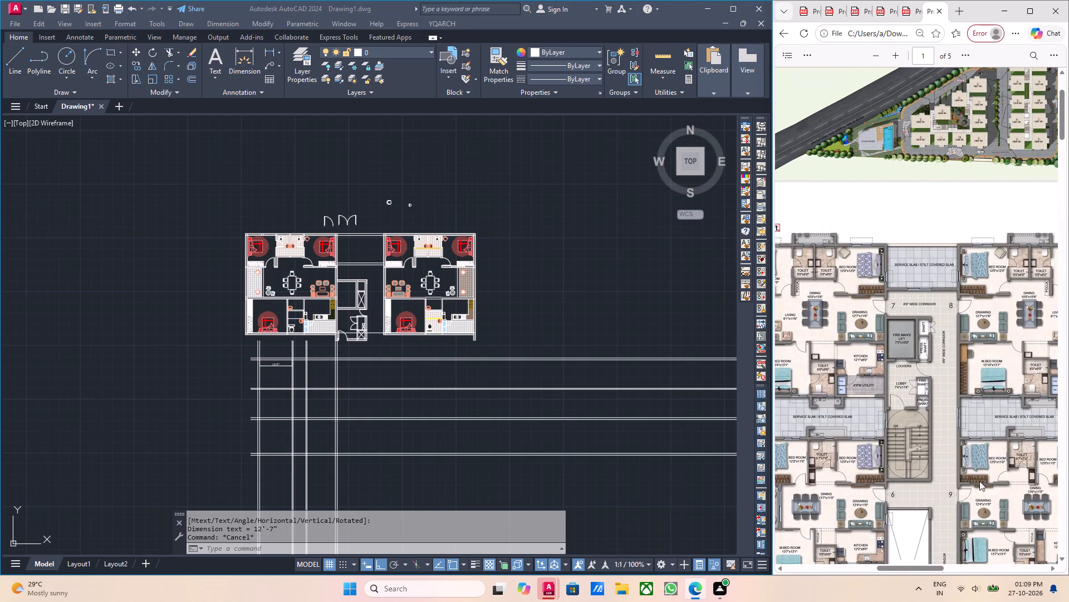
ctrl+middle_drag(871, 491, 856, 489)
scroll(877, 475, down, 2)
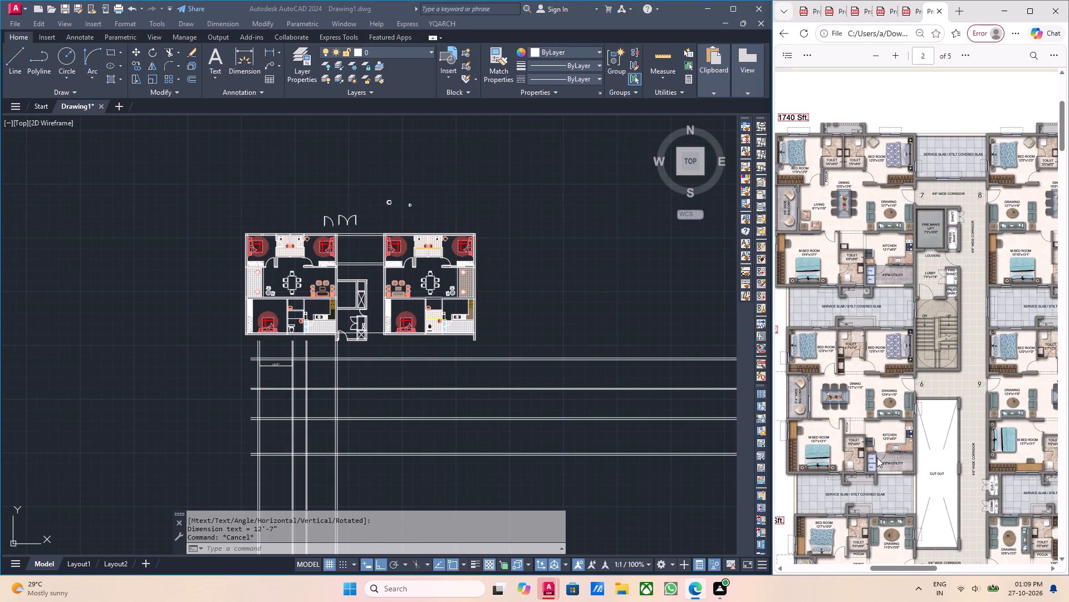
ctrl+scroll(862, 491, up, 2)
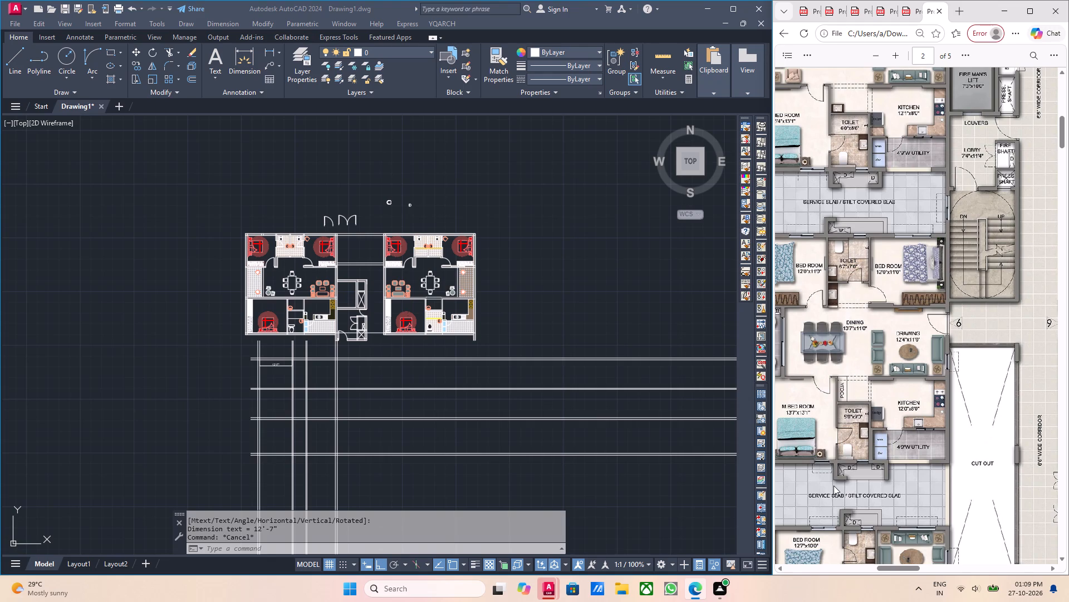
middle_drag(831, 486, 796, 480)
ctrl+scroll(894, 455, up, 1)
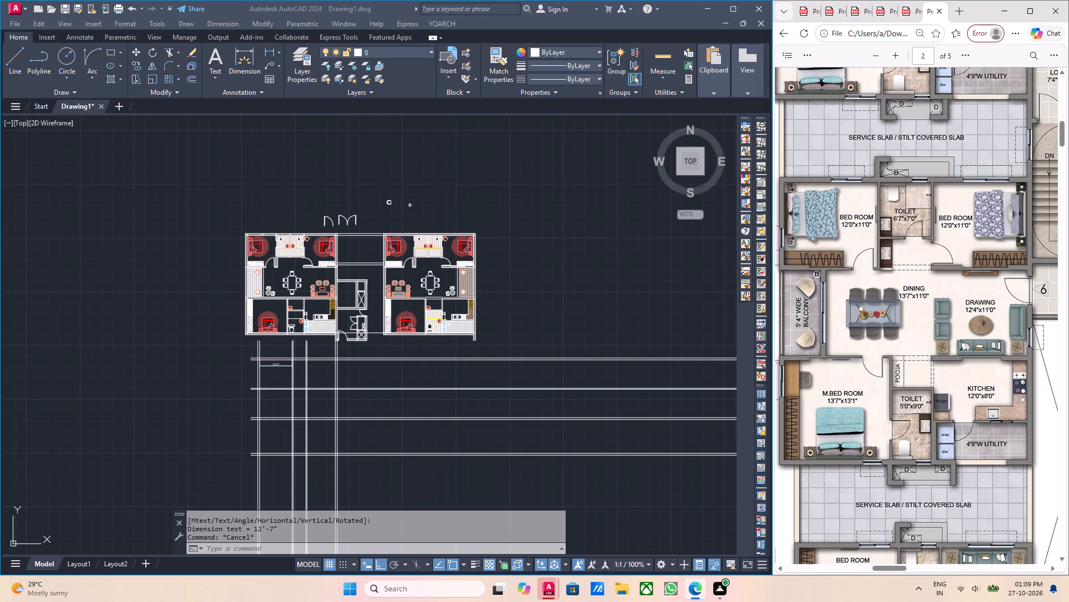
Add a linear dimension across the southern apartment's eastern bedroom, from its east wall to the toilet's east partition.
scroll(265, 389, up, 2)
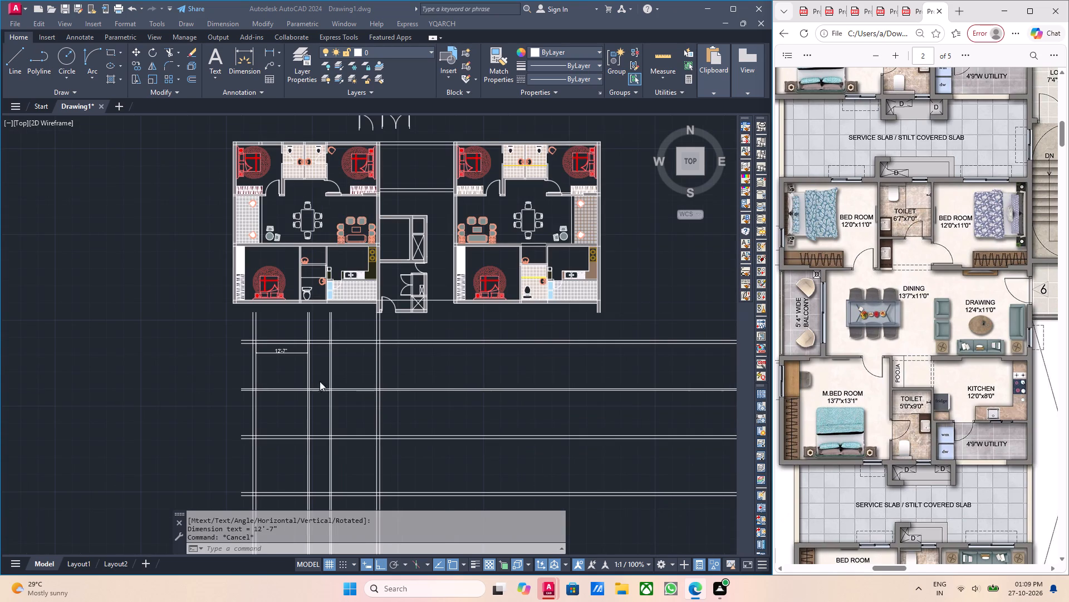
click(267, 51)
scroll(404, 311, up, 2)
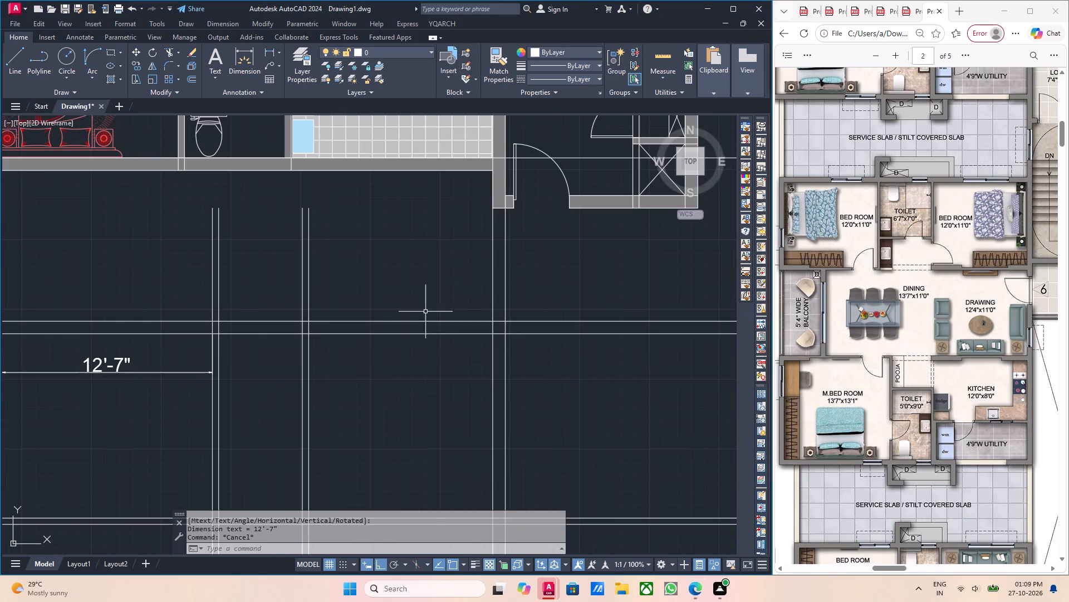
click(268, 47)
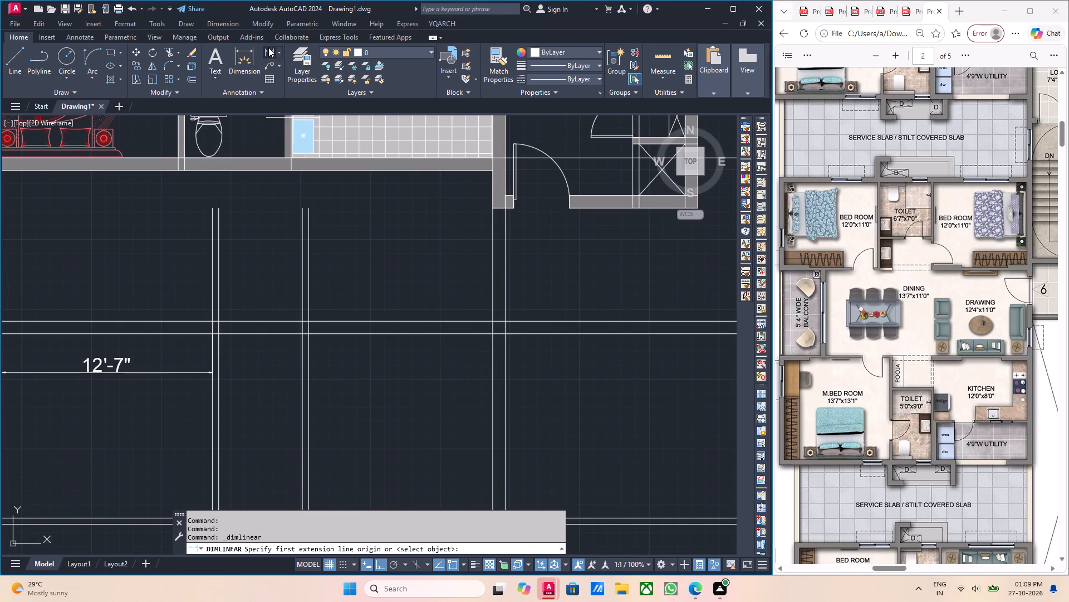
click(491, 336)
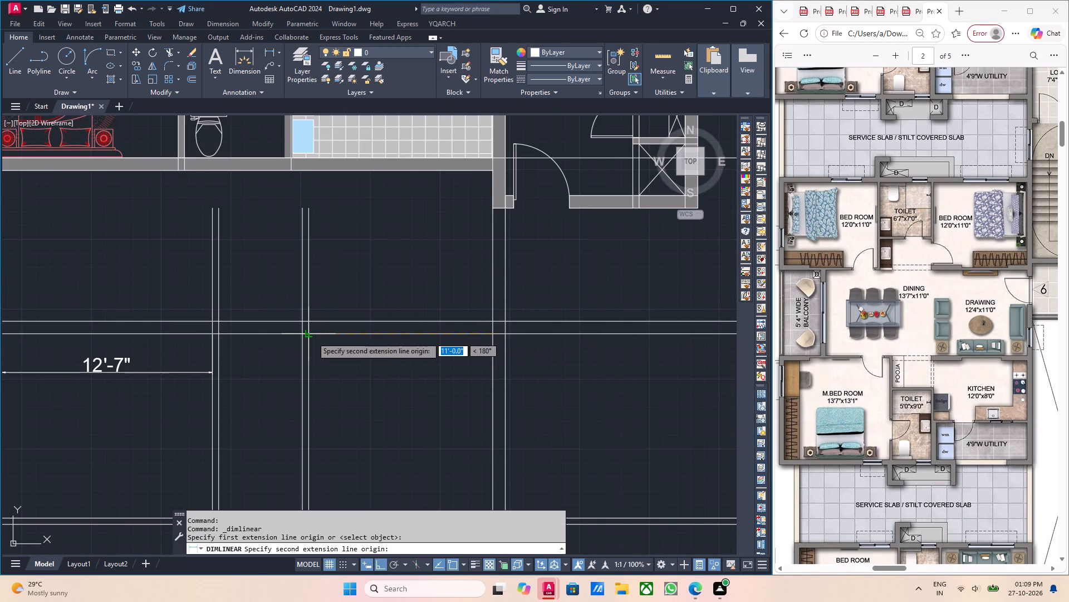
click(312, 337)
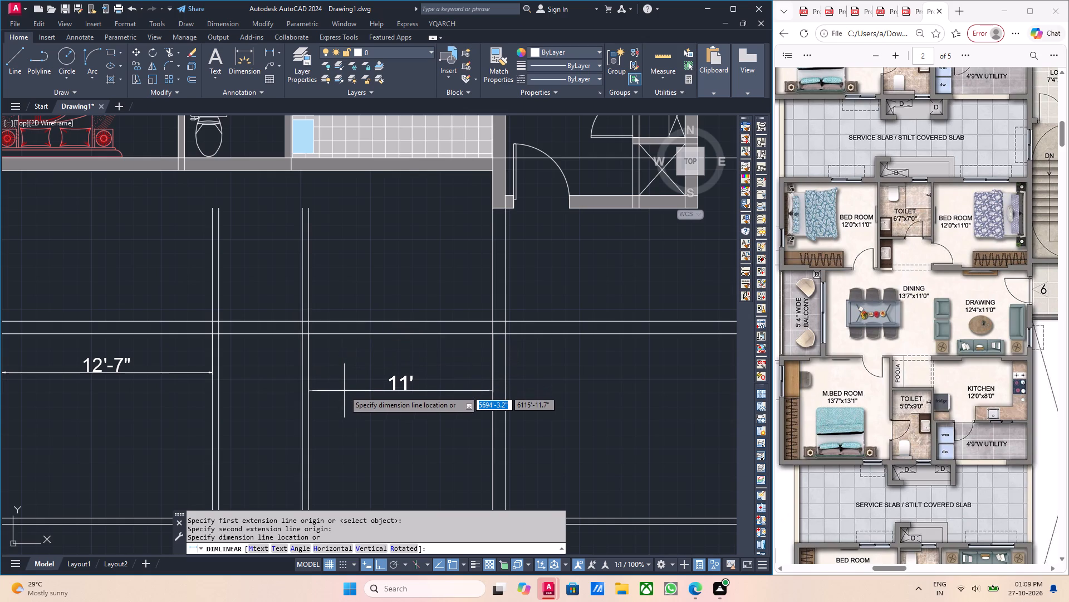
click(346, 390)
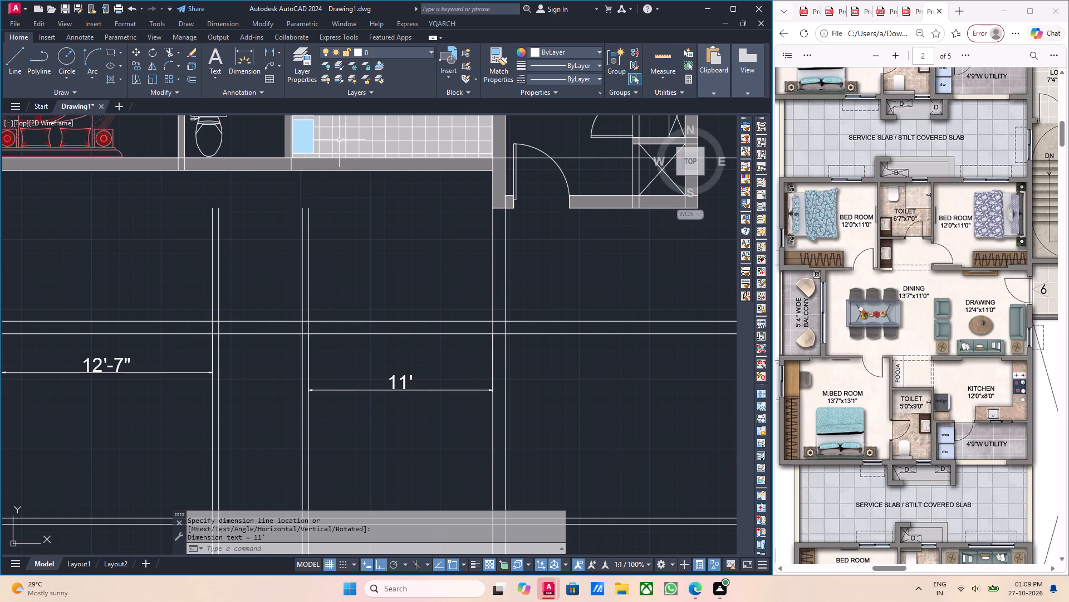
Add a linear dimension across the toilet's width, between the inner faces of its east and west partitions.
click(269, 51)
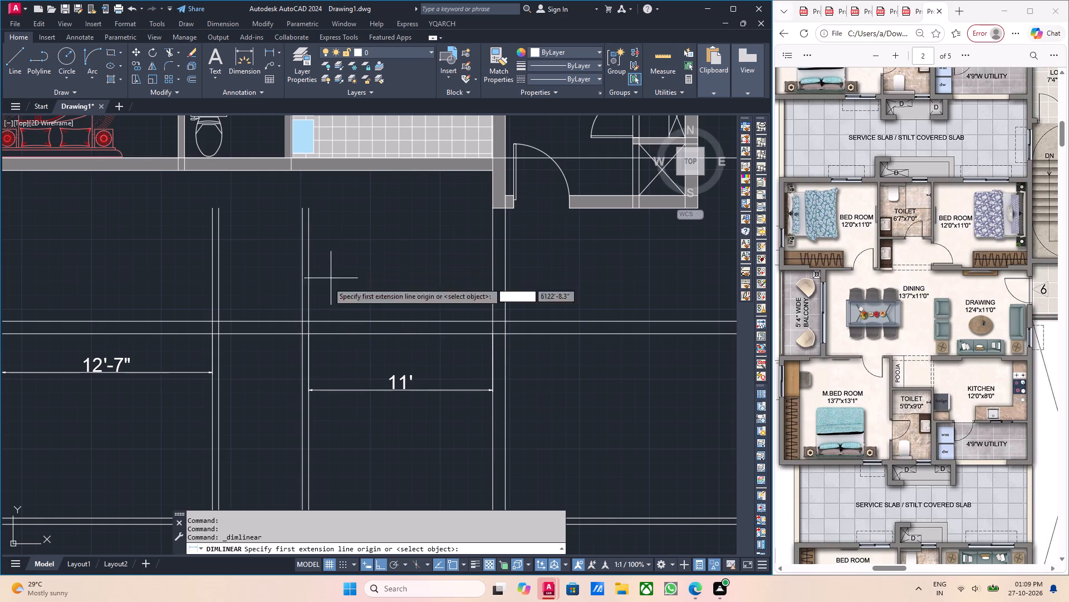
scroll(301, 336, up, 1)
click(300, 336)
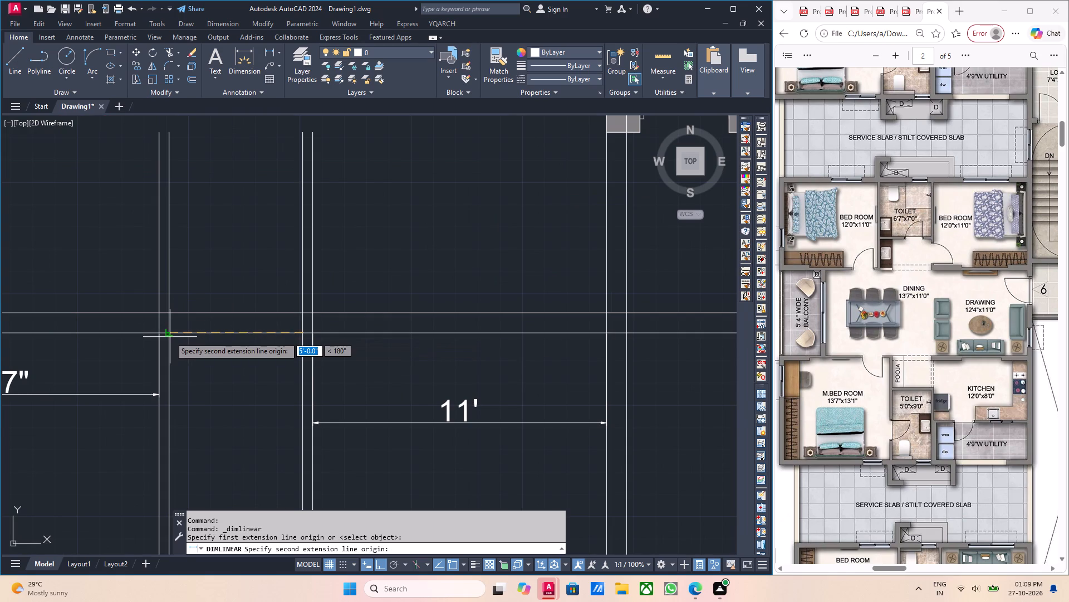
click(168, 333)
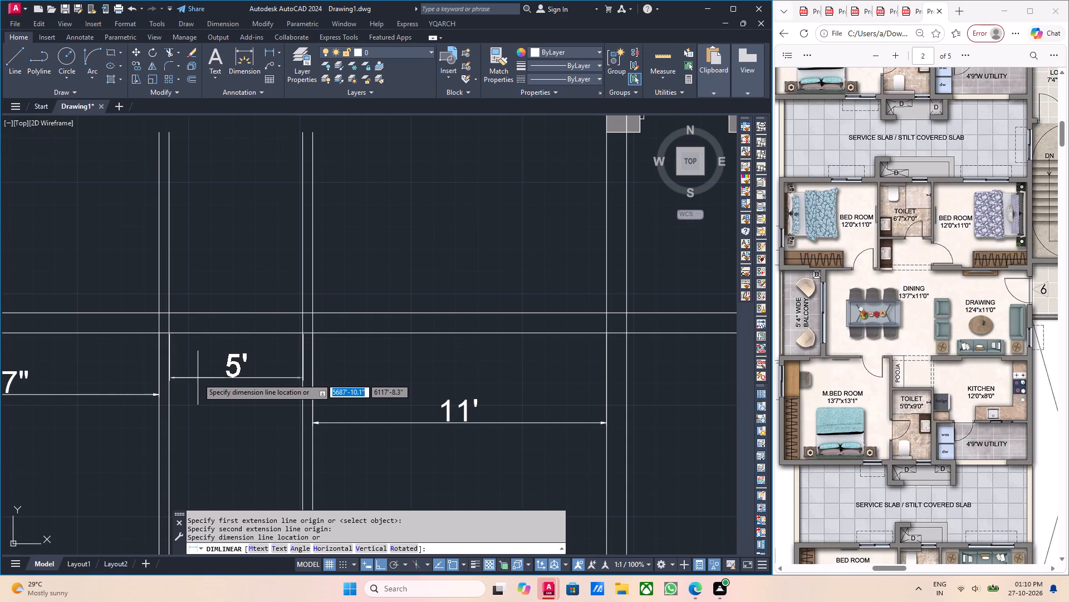
click(198, 378)
Stretch the west end of the toilet's width dimension 1'7" westward to make it 6'-7".
scroll(184, 386, up, 2)
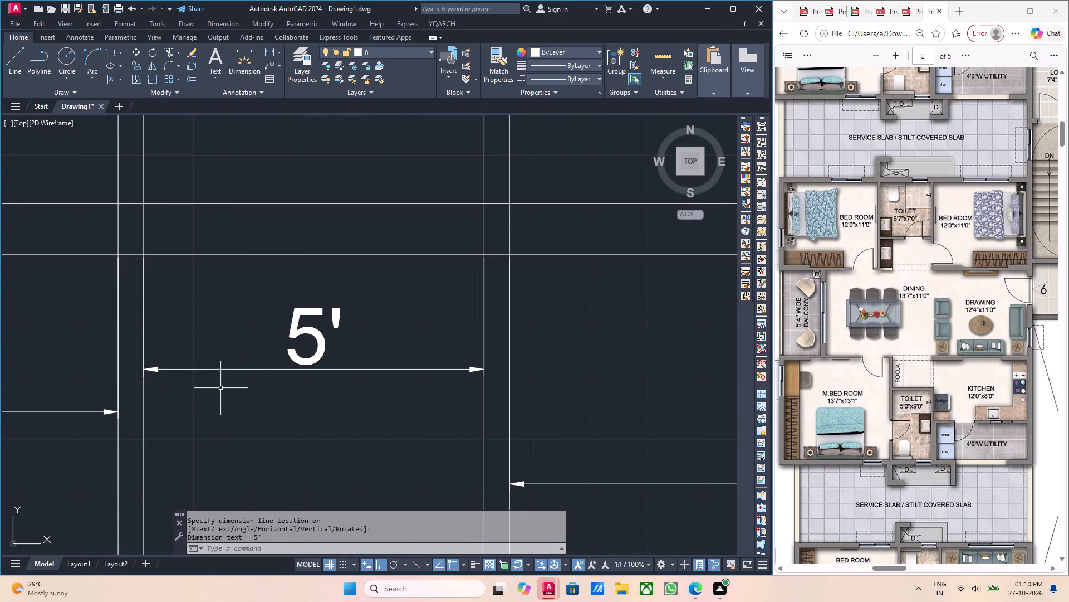
key(Escape)
drag(234, 382, 225, 378)
click(210, 362)
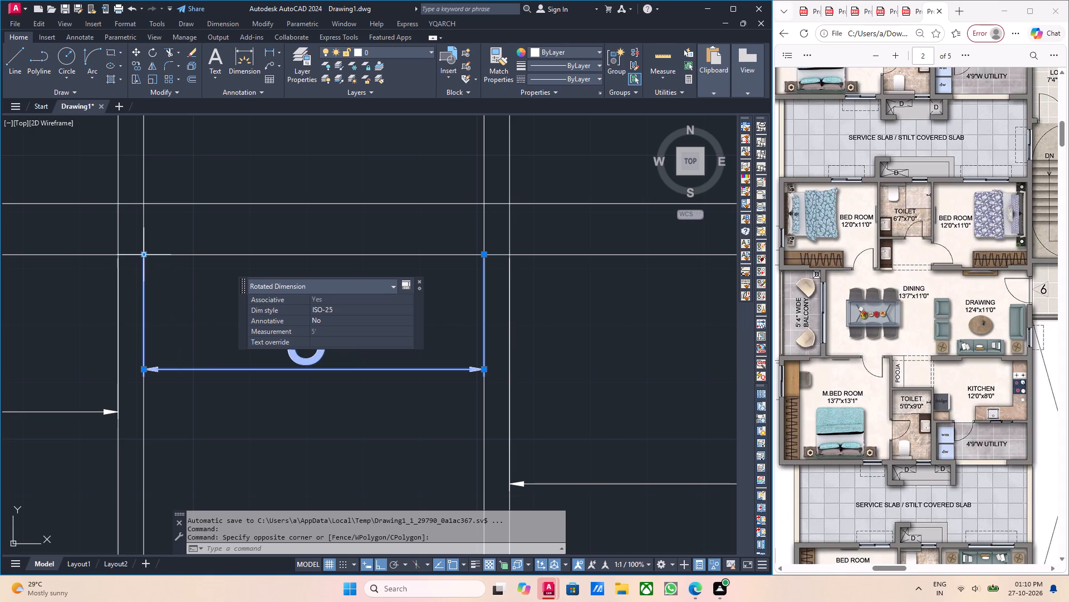
click(142, 254)
key(1)
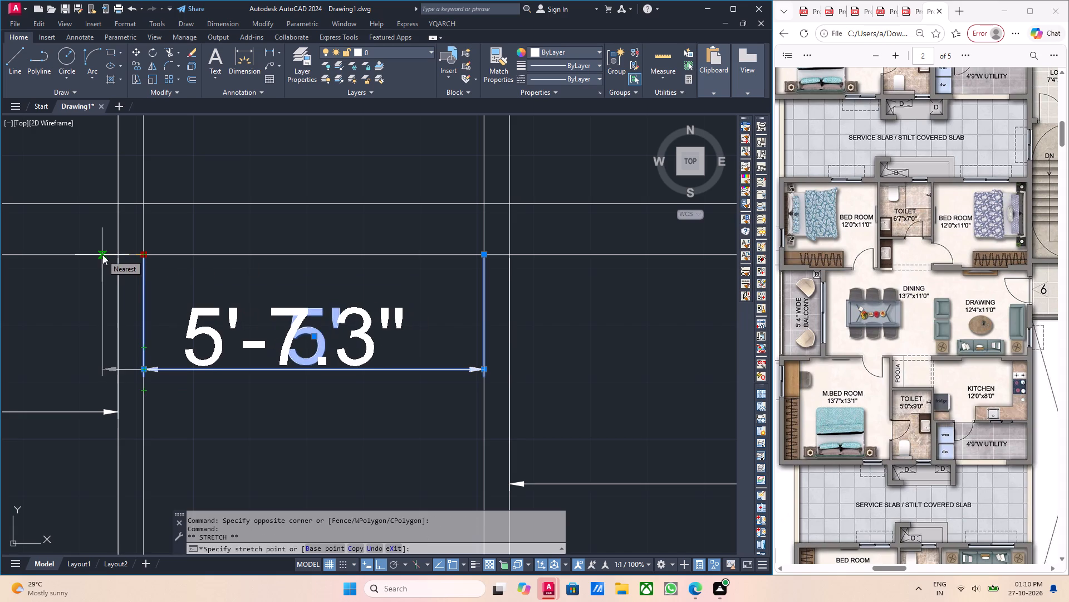
text('7)
key(Return)
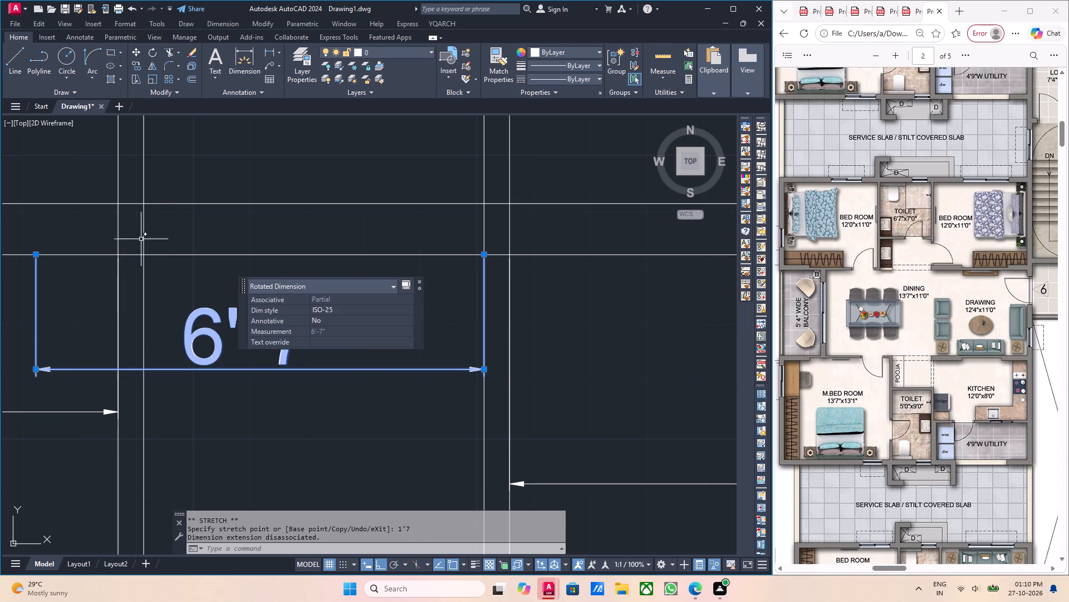
key(grave)
scroll(171, 241, down, 2)
key(Escape)
middle_drag(185, 265, 237, 268)
scroll(234, 250, up, 2)
key(Escape)
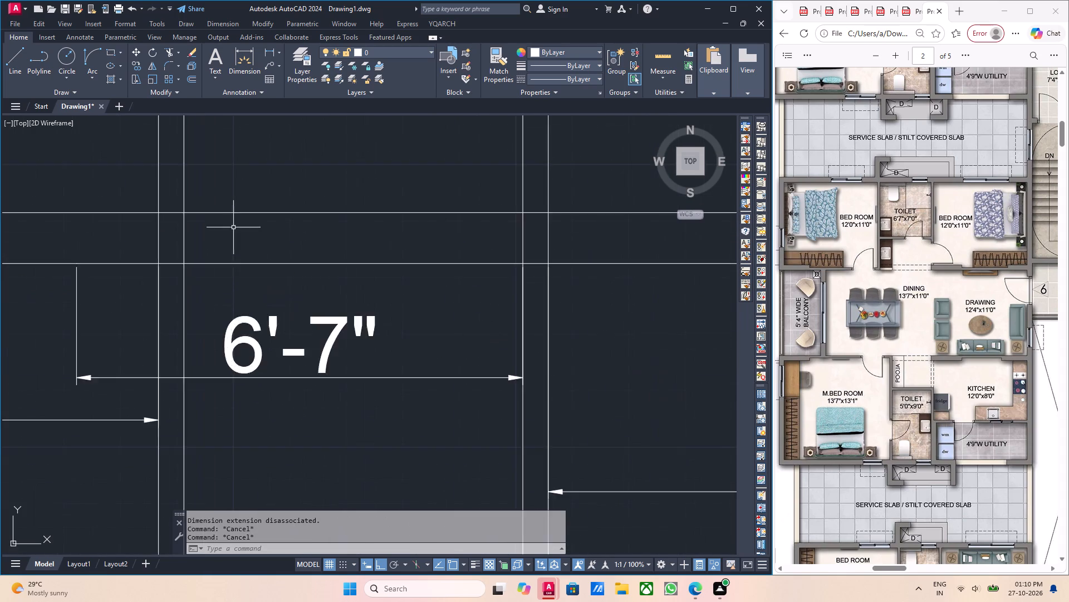
Move the two rays of the toilet's west partition so the inner face meets the west end of the 6'-7" dimension.
scroll(233, 227, down, 2)
middle_drag(238, 225, 357, 252)
drag(355, 227, 339, 222)
click(291, 208)
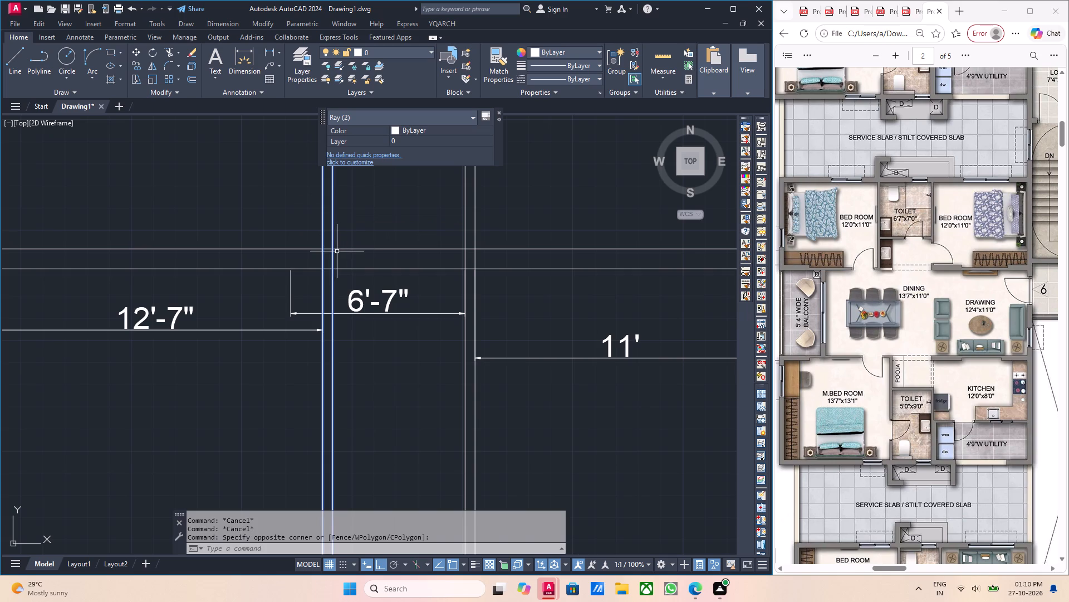
key(m)
key(Return)
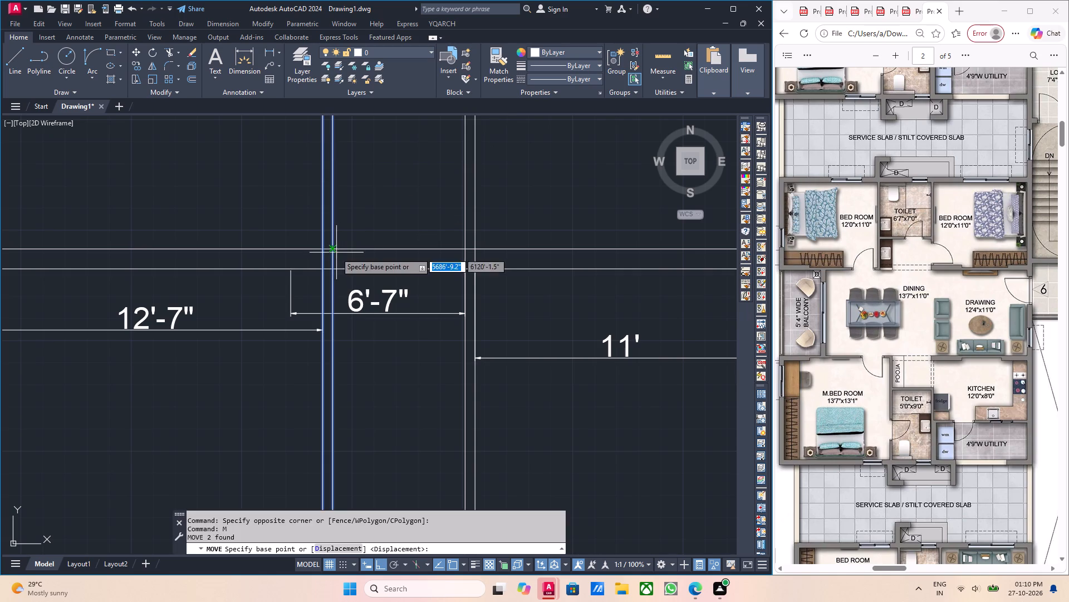
click(330, 272)
click(289, 272)
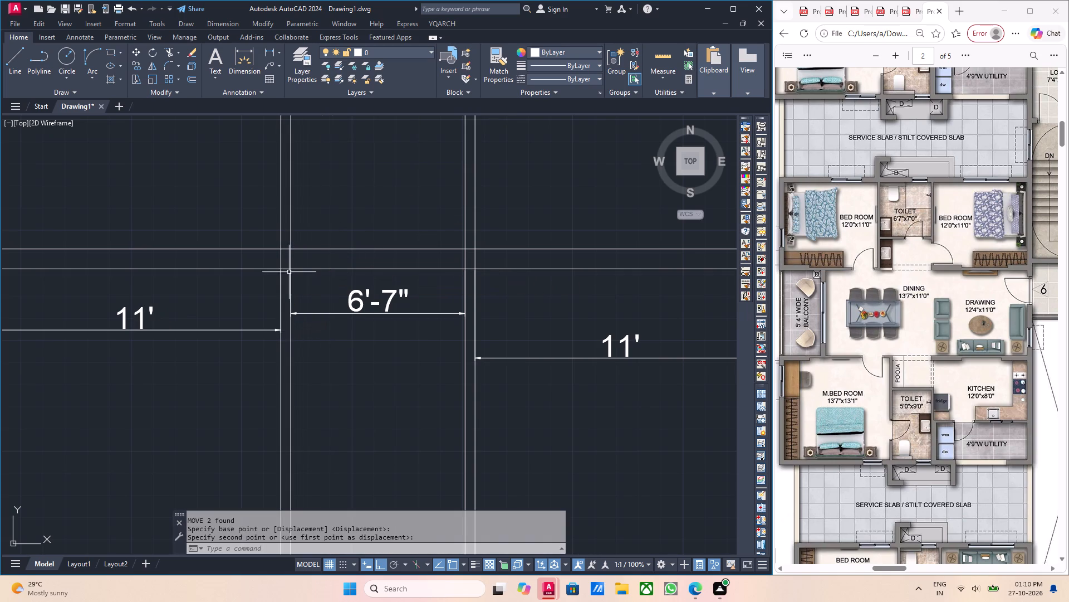
key(Escape)
Stretch the west end of the western bedroom's width dimension 1' westward to make it 12'.
scroll(253, 284, down, 2)
middle_drag(225, 286, 337, 292)
scroll(285, 287, up, 1)
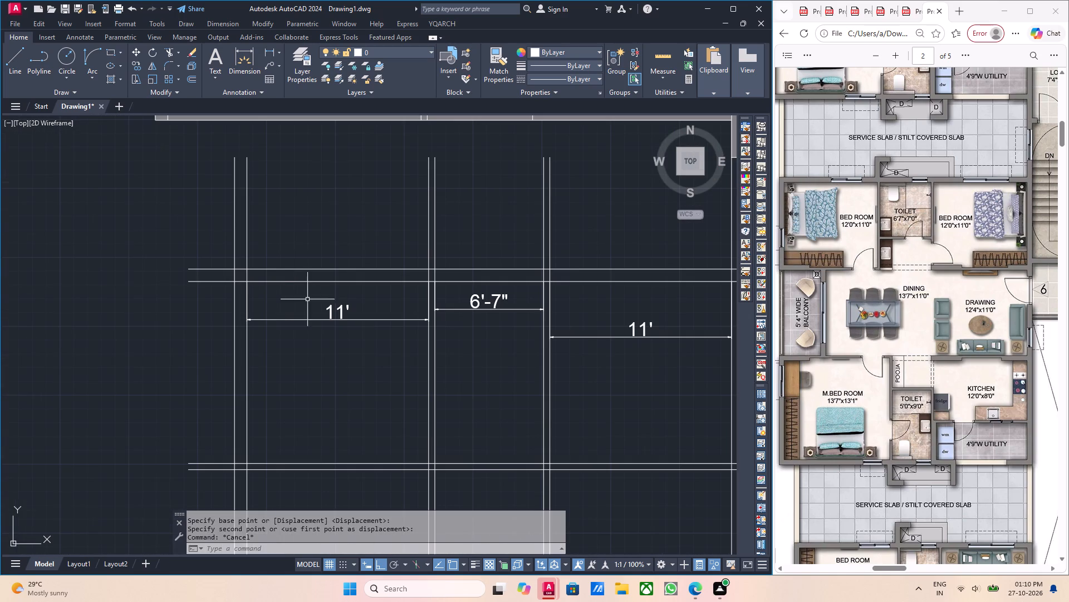
click(267, 304)
click(207, 300)
middle_drag(288, 304, 287, 315)
scroll(249, 300, up, 1)
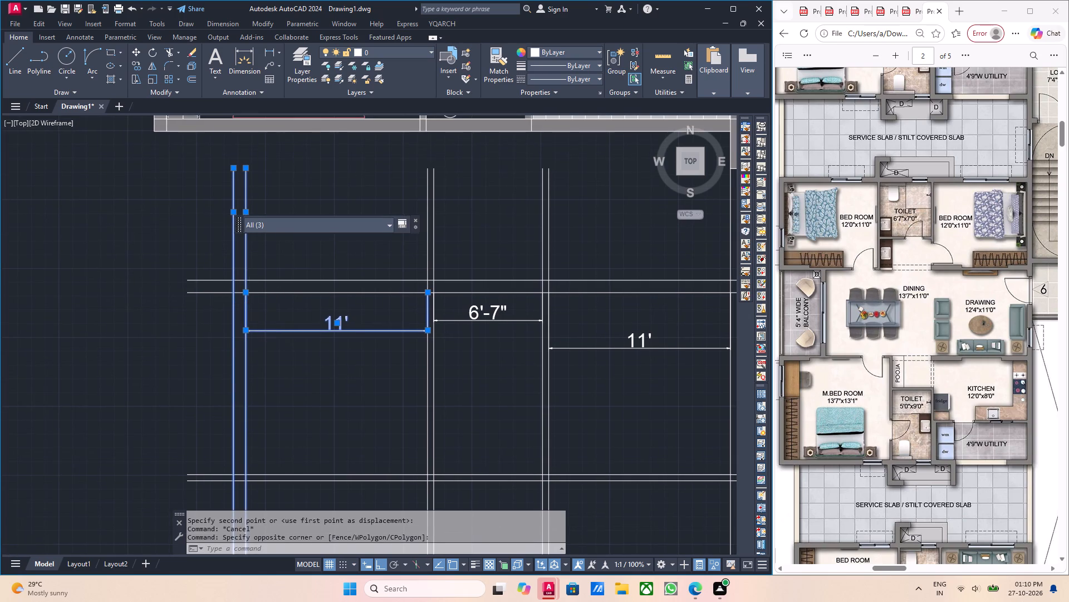
key(Escape)
click(274, 355)
click(257, 342)
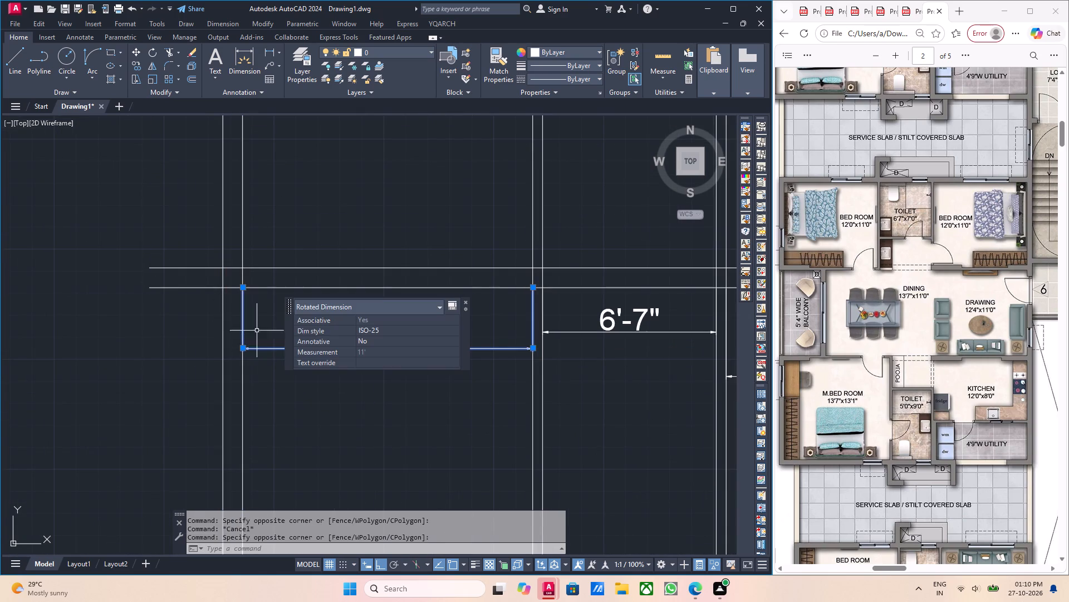
click(244, 289)
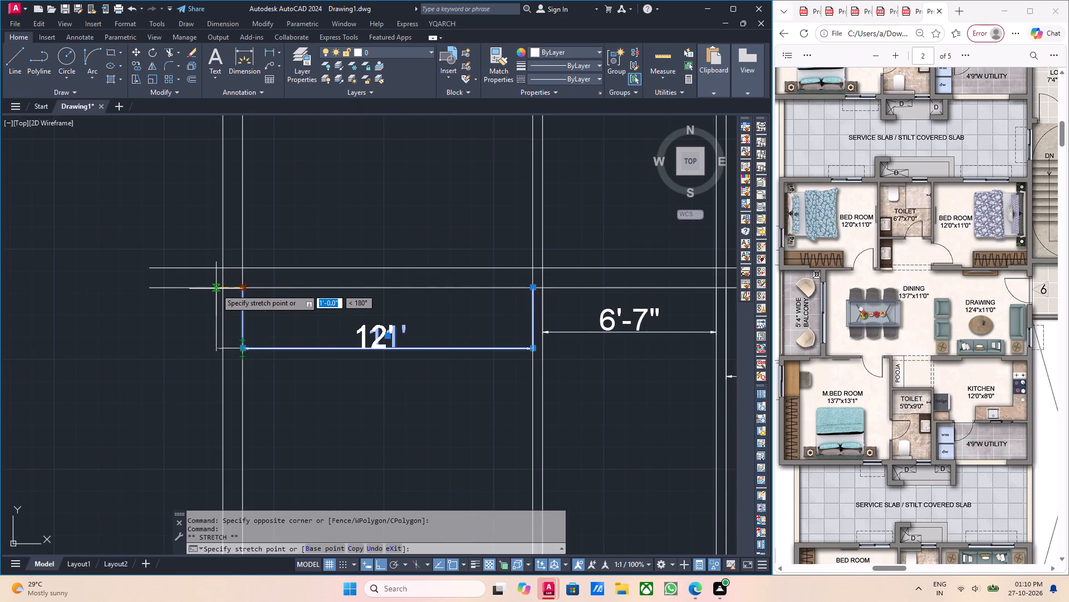
text(1')
key(Return)
key(Escape)
key(grave)
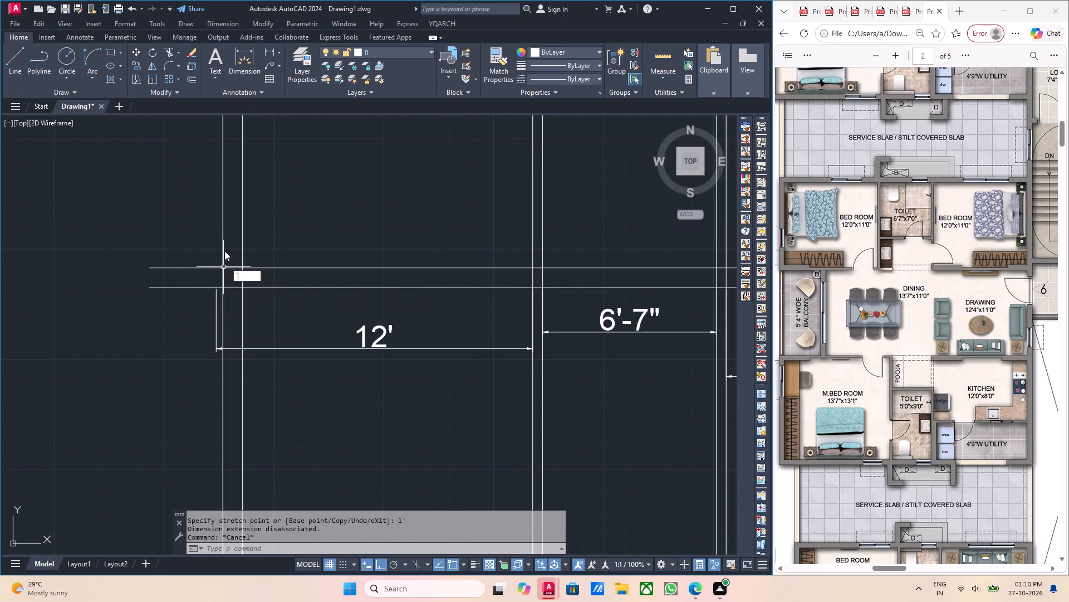
key(Escape)
Move the two rays of the western bedroom's west wall so the inner face meets the west end of the 12' dimension.
middle_drag(294, 232, 306, 251)
drag(301, 255, 291, 253)
click(203, 235)
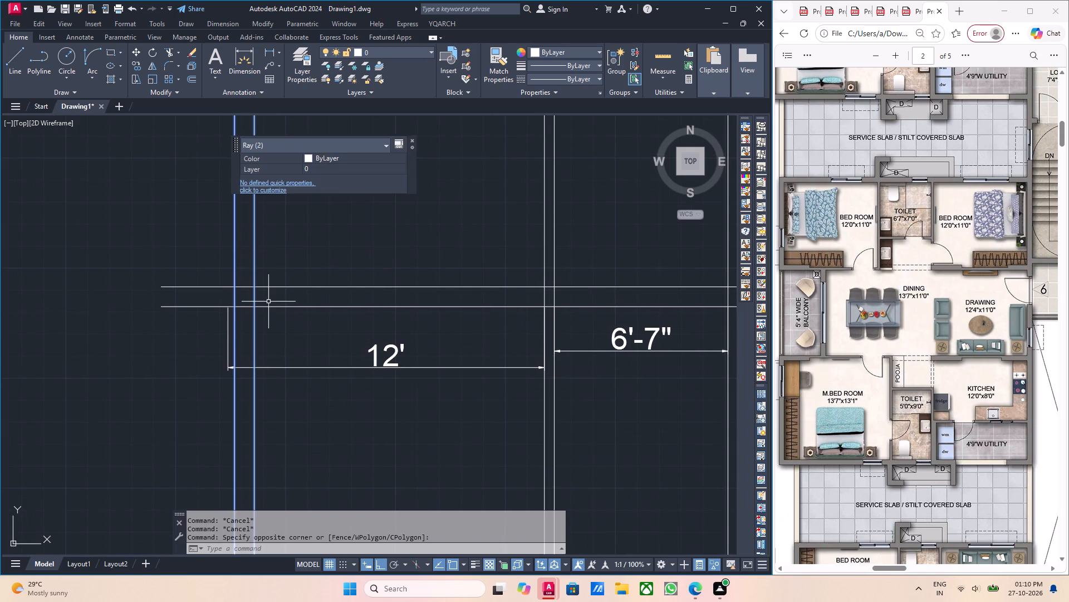
key(m)
key(Return)
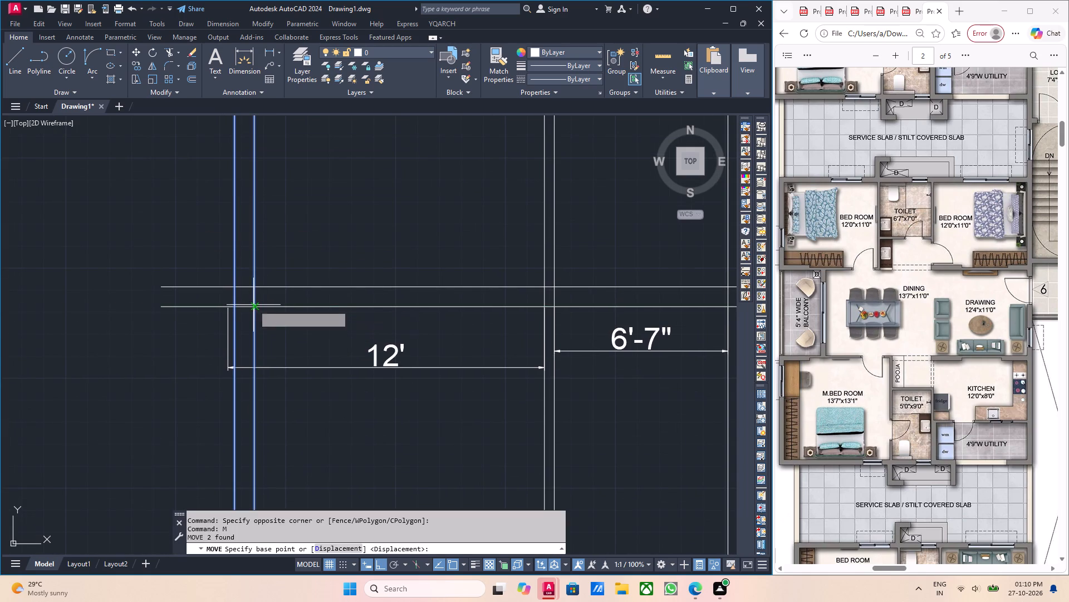
click(253, 305)
click(227, 303)
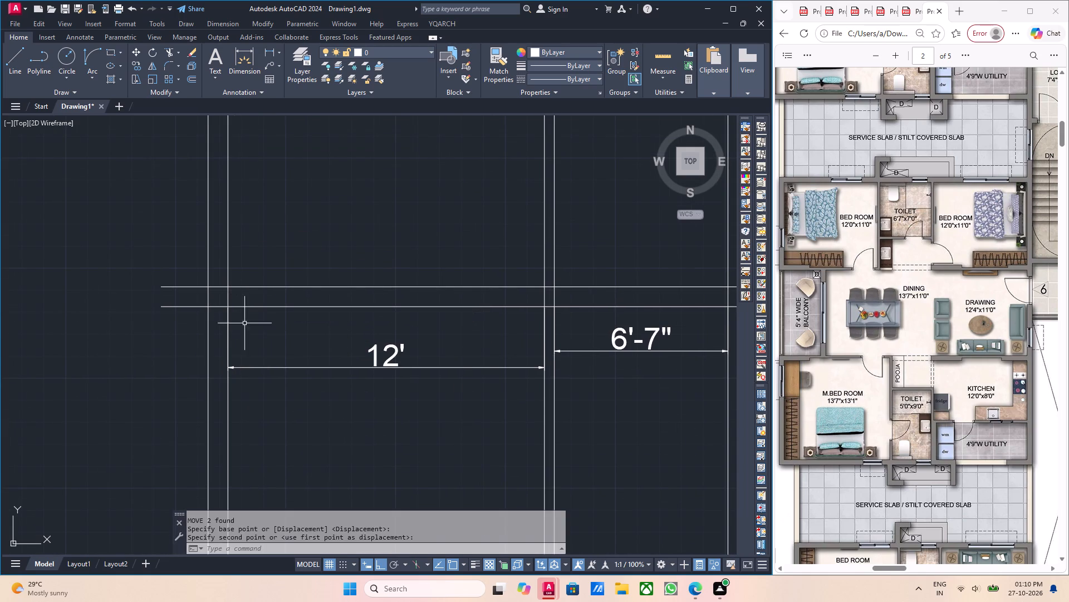
scroll(244, 323, up, 2)
scroll(244, 323, down, 4)
key(Escape)
Trim the vertical wall rays projecting north of the north wall and the north wall's lines projecting west of the west wall.
middle_drag(259, 353, 261, 362)
middle_drag(252, 339, 258, 352)
middle_click(257, 336)
middle_drag(346, 317, 293, 351)
scroll(297, 350, down, 1)
middle_drag(386, 343, 365, 348)
scroll(391, 357, up, 3)
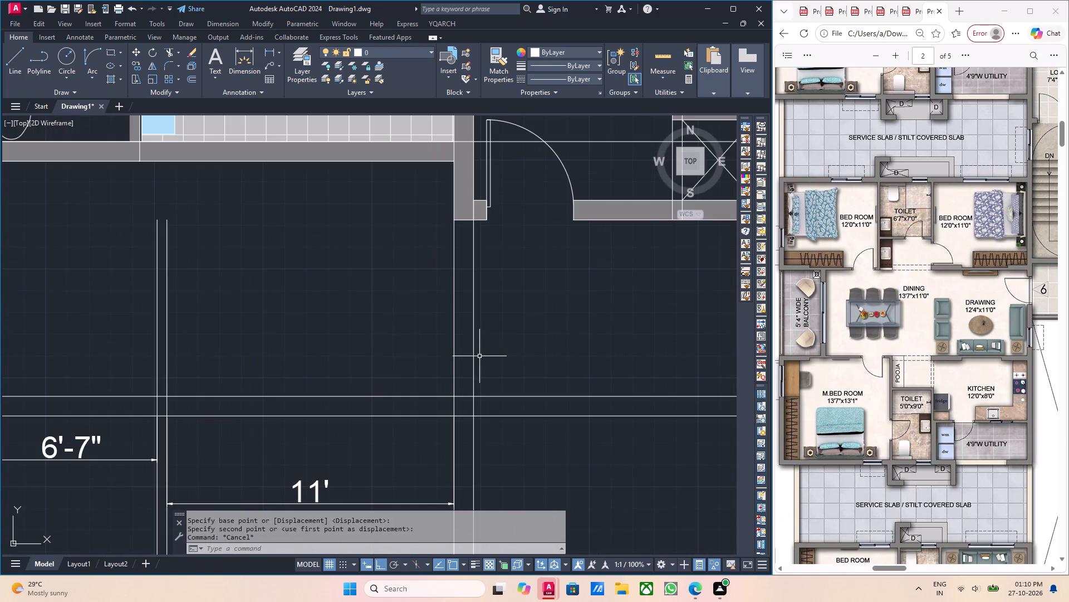
text(tr)
key(Return)
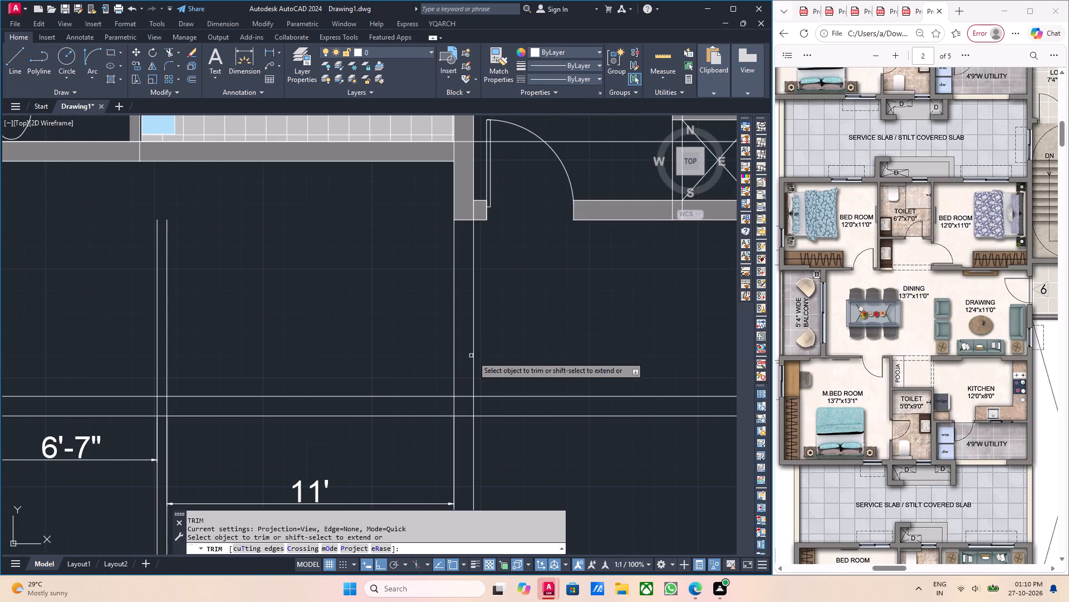
drag(488, 361, 480, 361)
click(447, 356)
scroll(325, 351, down, 2)
middle_drag(288, 350, 338, 350)
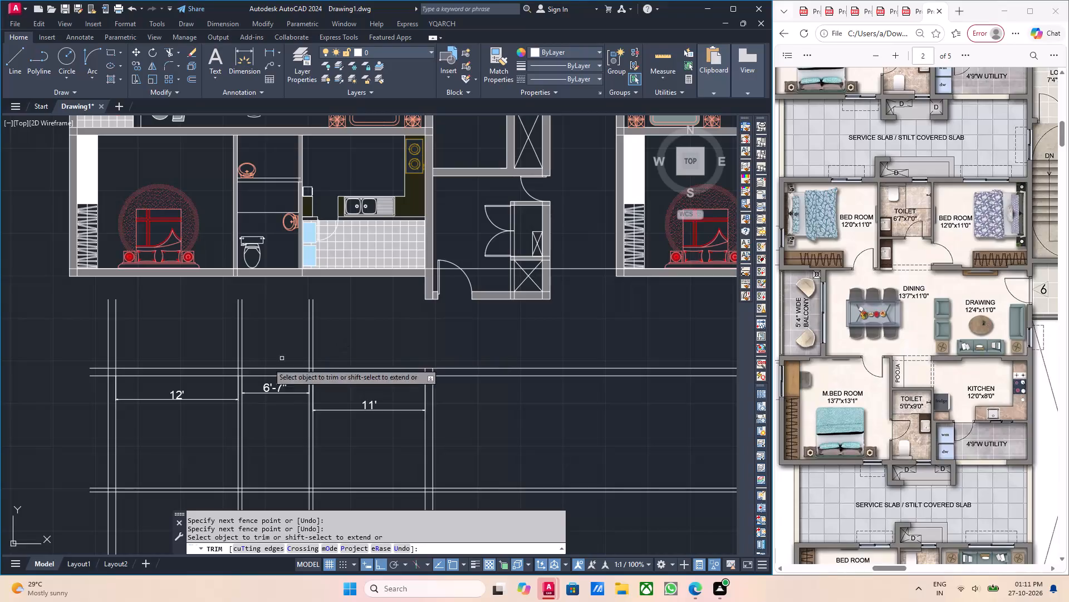
click(98, 389)
click(91, 362)
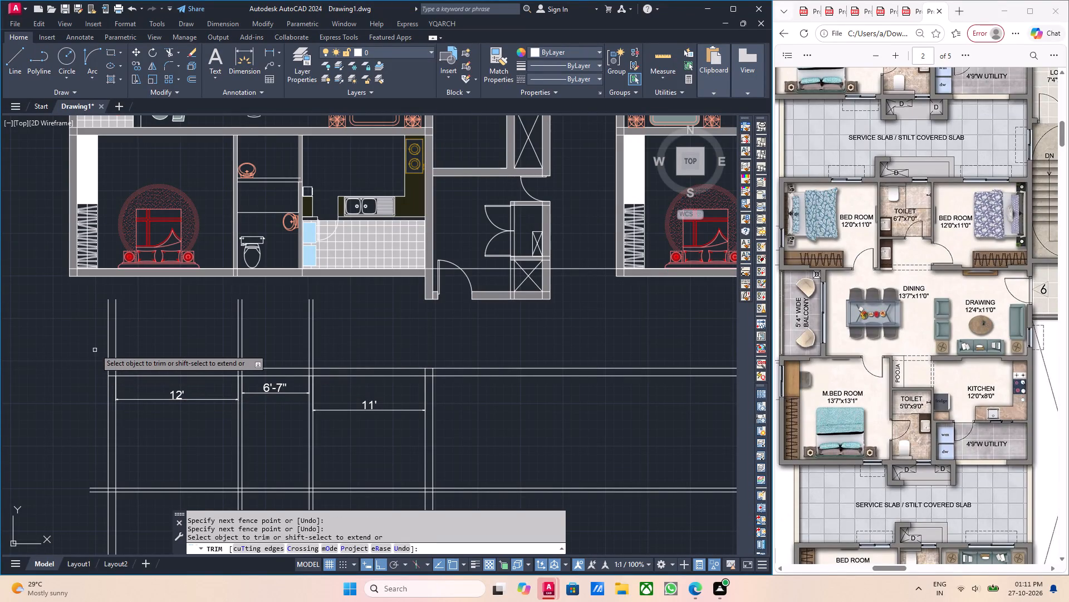
drag(96, 348, 102, 347)
click(352, 343)
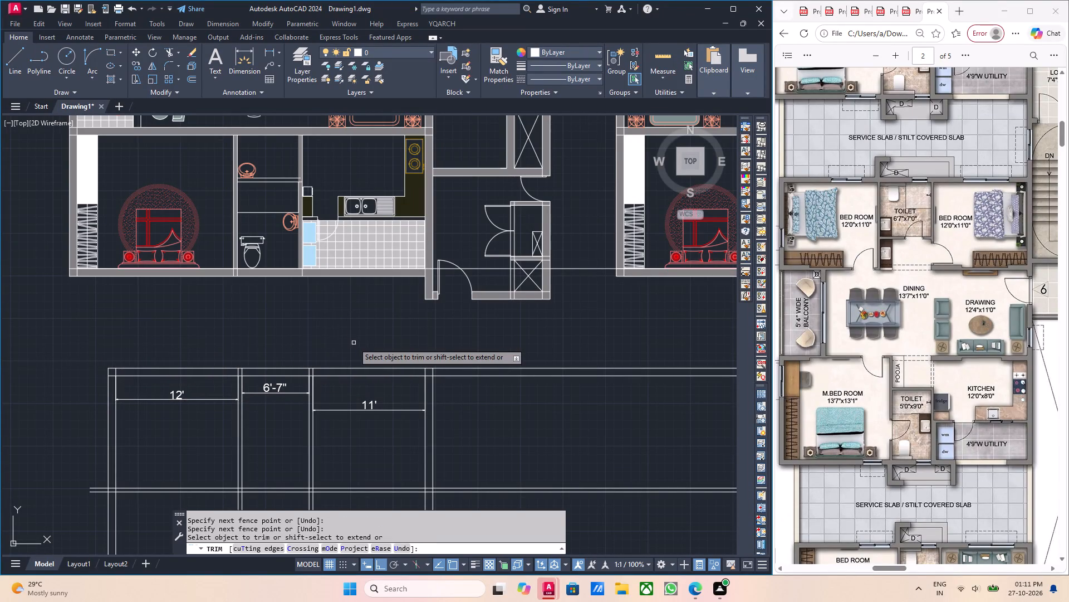
Trim the western overhangs of the three horizontal wall pairs south of the north wall back to the west wall's outer line.
scroll(354, 343, down, 1)
middle_drag(354, 383, 356, 325)
click(192, 383)
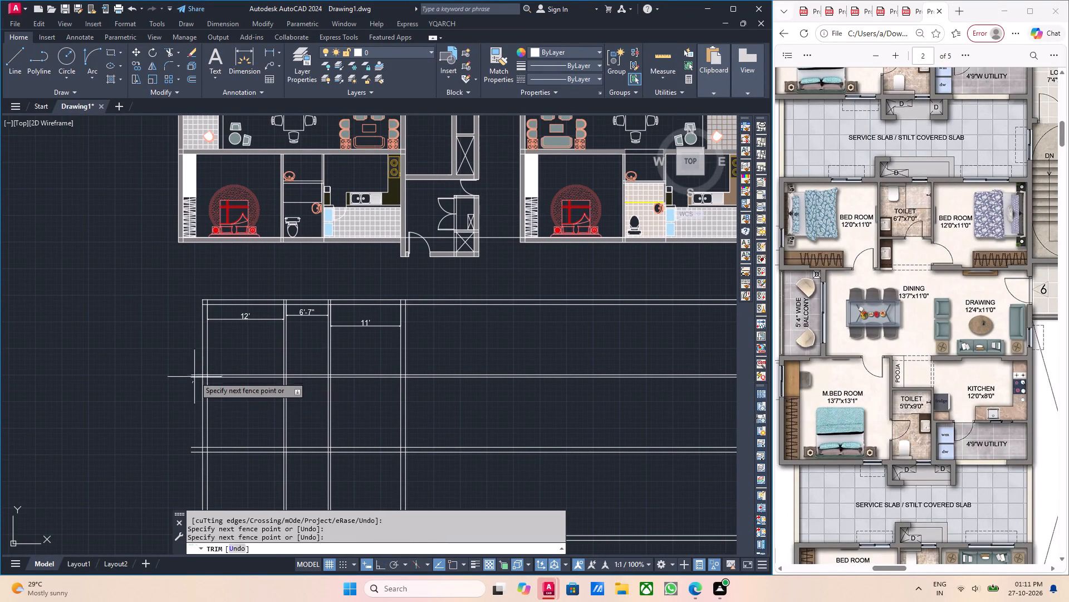
click(194, 372)
middle_drag(189, 403, 180, 330)
click(189, 384)
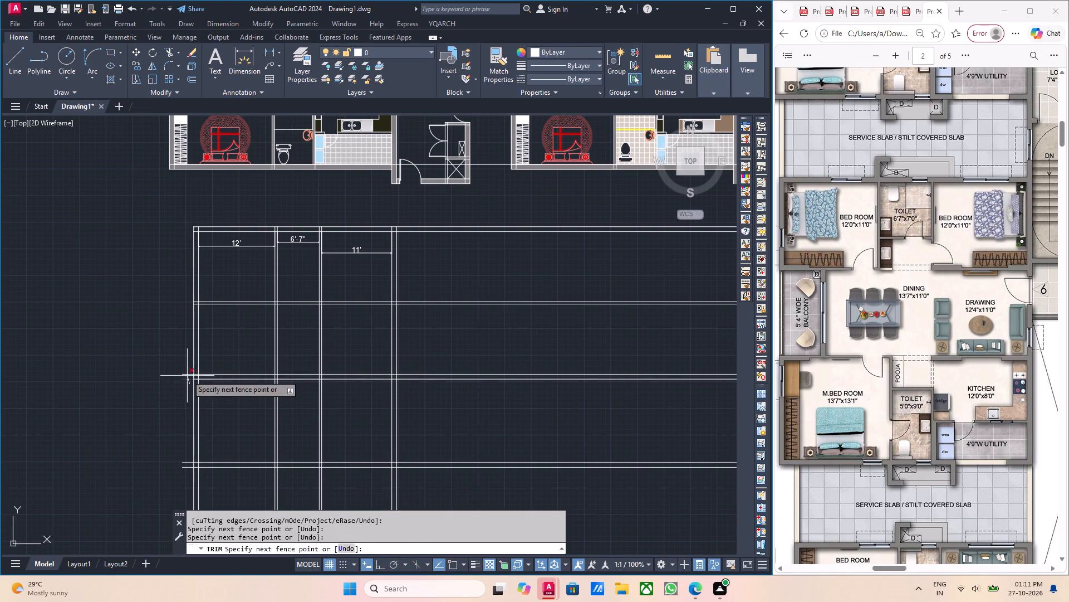
click(187, 375)
click(186, 376)
click(186, 371)
middle_drag(183, 385, 177, 368)
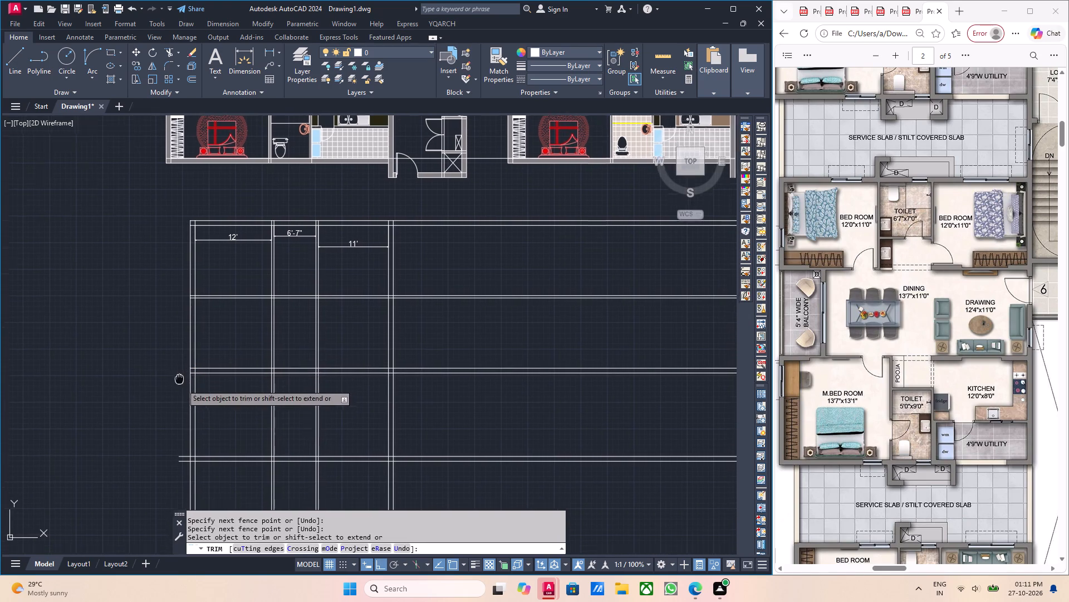
middle_drag(177, 368, 169, 332)
click(173, 417)
click(171, 406)
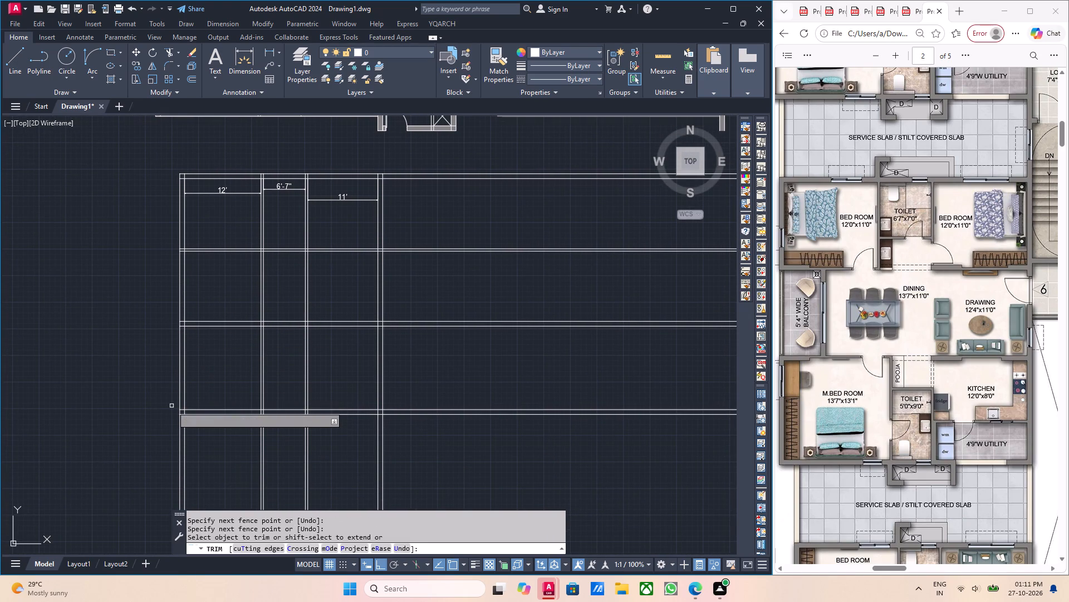
scroll(172, 405, down, 1)
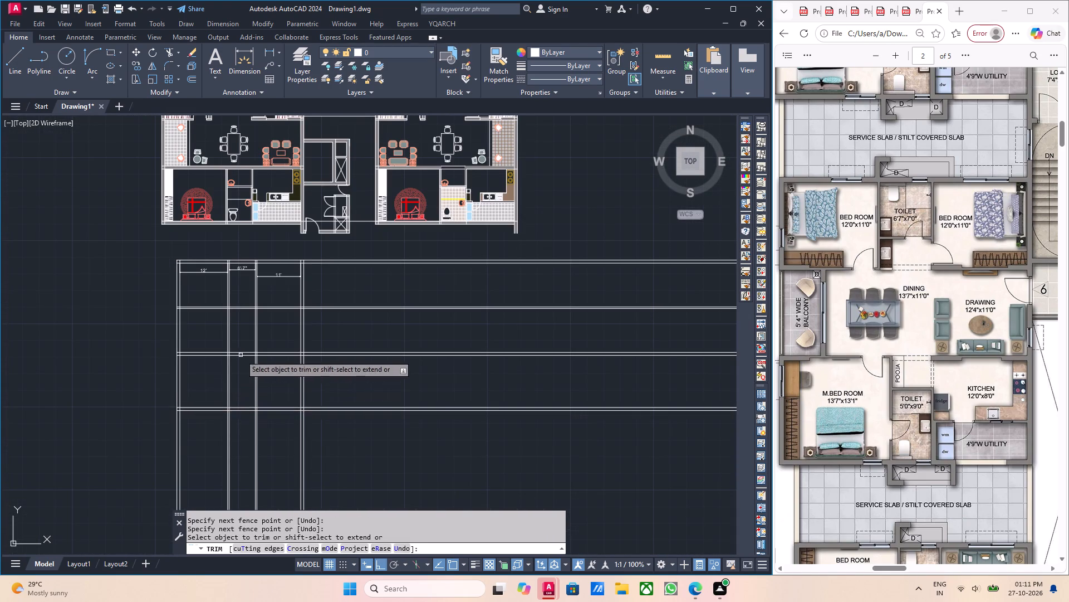
middle_drag(244, 358, 268, 399)
middle_drag(198, 314, 342, 337)
scroll(337, 318, up, 2)
key(Escape)
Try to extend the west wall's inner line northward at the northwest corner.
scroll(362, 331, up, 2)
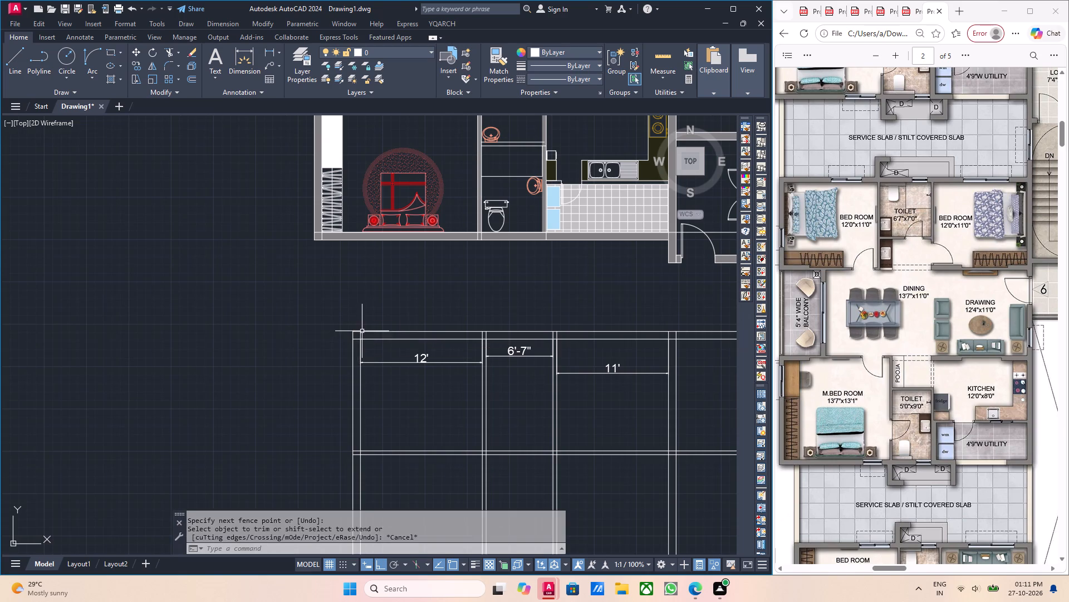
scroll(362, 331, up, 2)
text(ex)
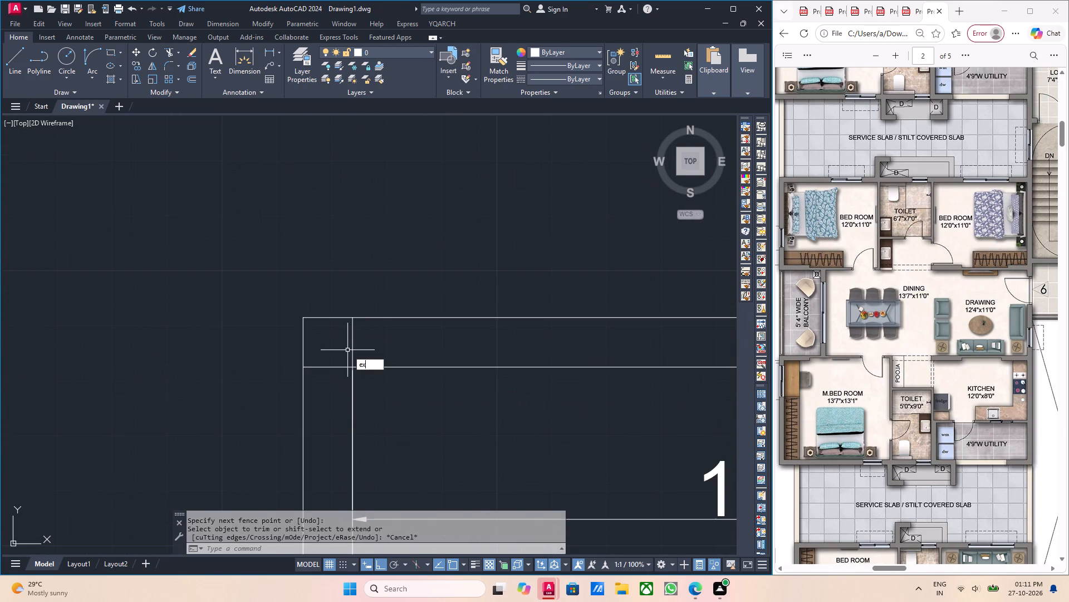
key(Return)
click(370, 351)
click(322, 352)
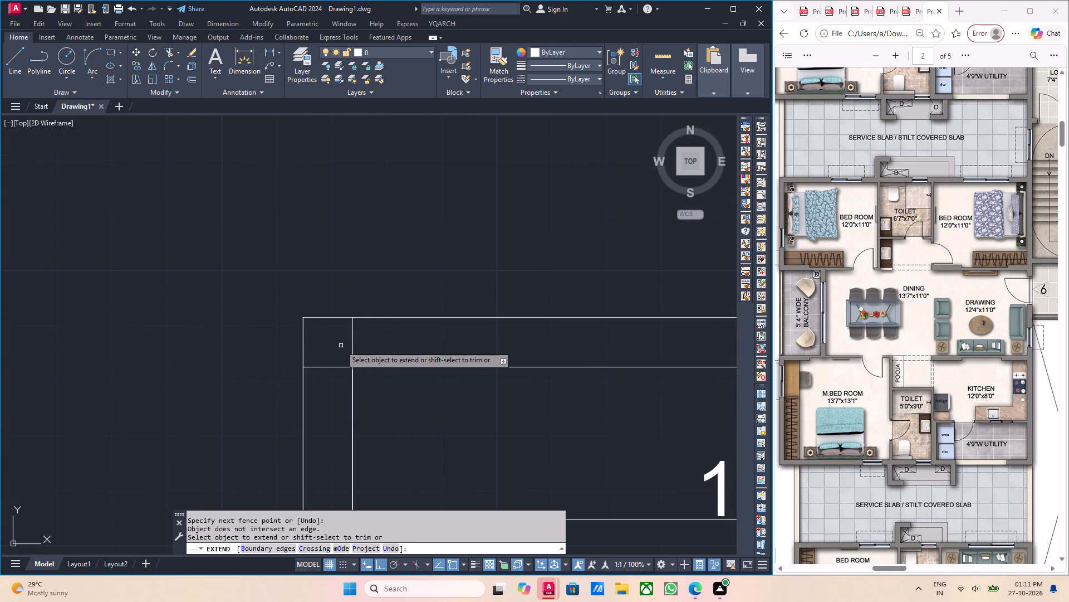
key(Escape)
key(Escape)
Stretch the north ends of the west wall's inner and outer lines up to the south wall of the furnished apartment above.
click(355, 349)
click(346, 350)
click(352, 319)
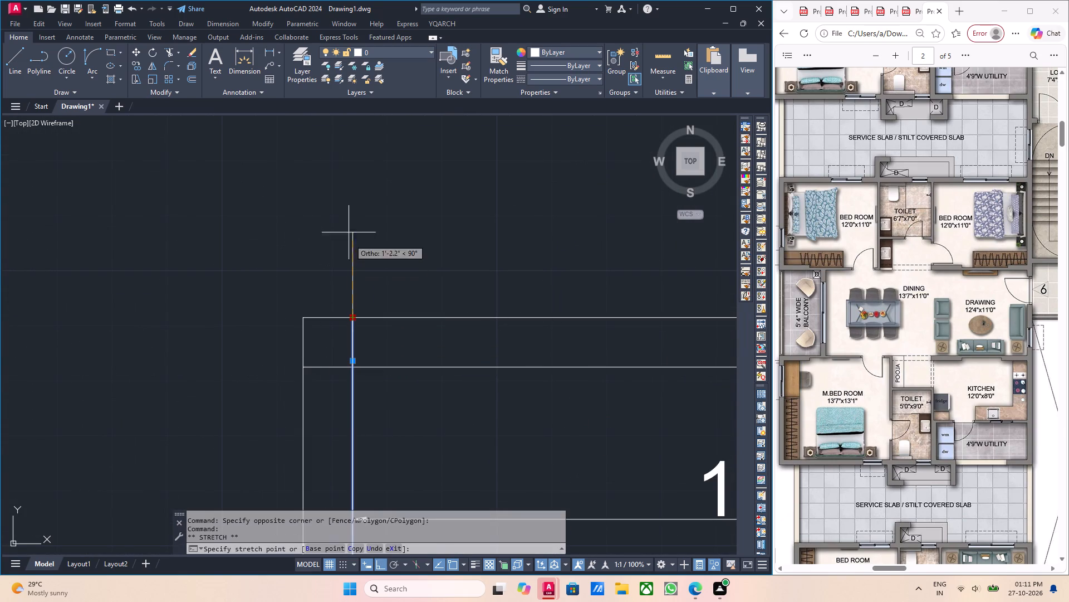
middle_drag(344, 209, 342, 375)
scroll(334, 237, down, 2)
middle_drag(337, 229, 337, 376)
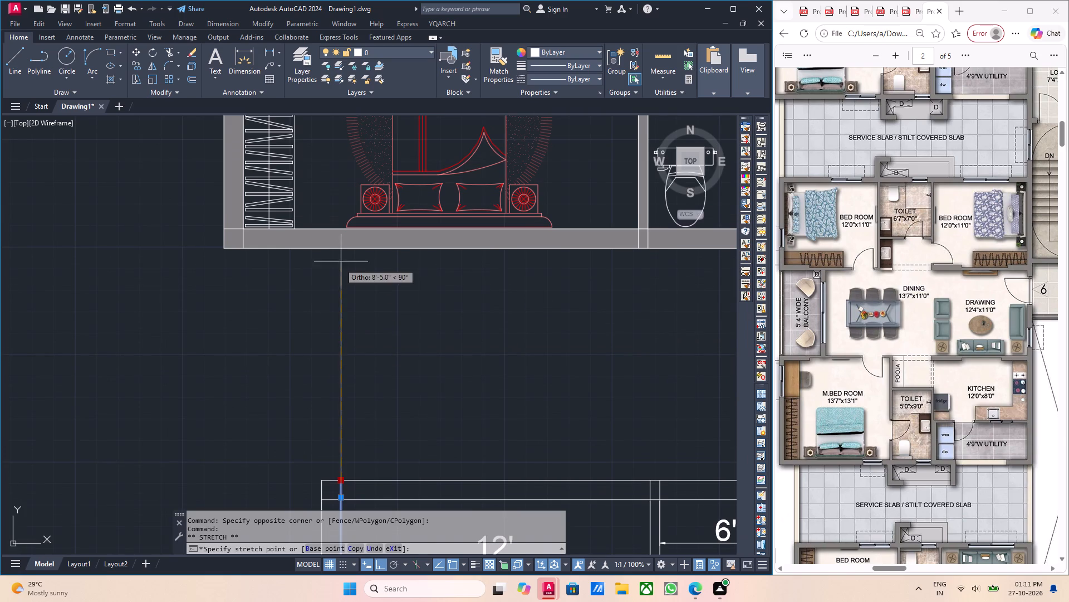
click(341, 250)
key(Escape)
middle_drag(371, 361, 357, 289)
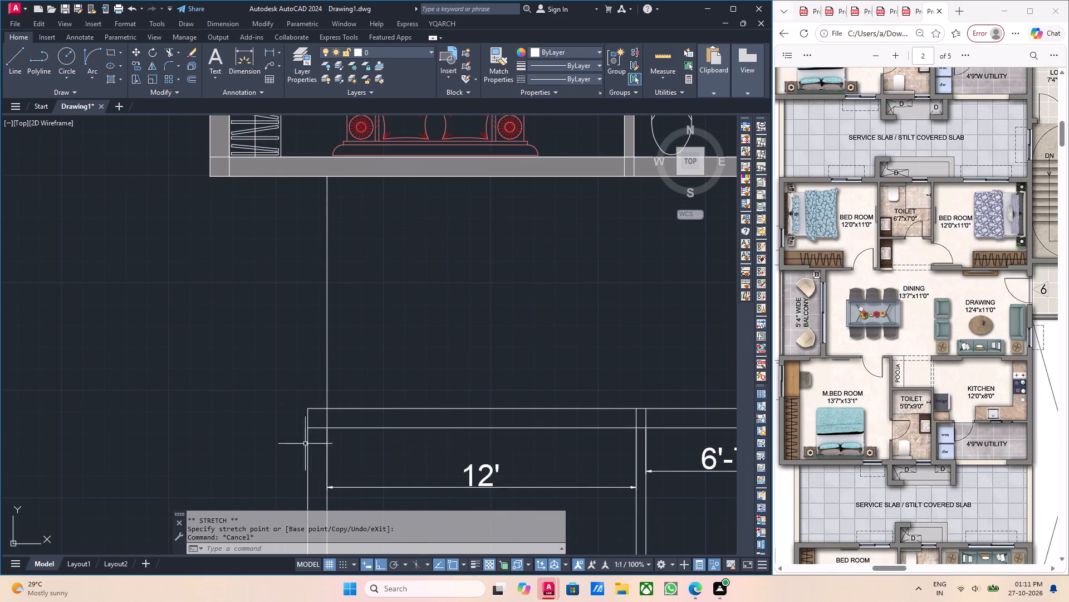
drag(313, 456, 307, 457)
click(299, 455)
click(310, 408)
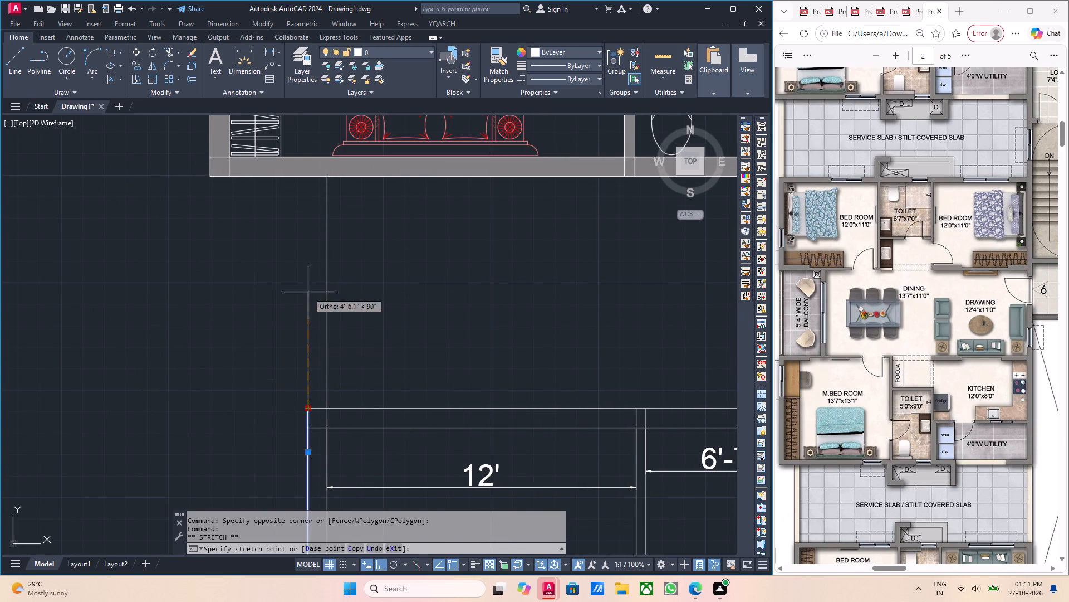
click(305, 173)
key(Escape)
Compare the southern apartment's bedroom and toilet widths in the drawing with the room sizes on the reference brochure plan.
scroll(336, 265, down, 2)
middle_drag(393, 330, 370, 329)
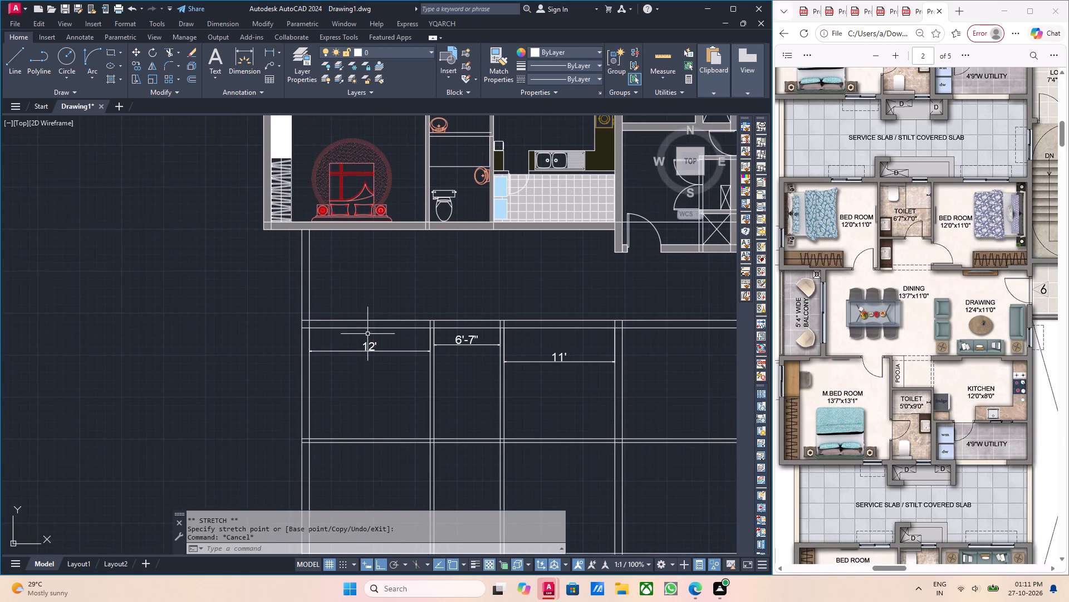
middle_drag(368, 334, 350, 308)
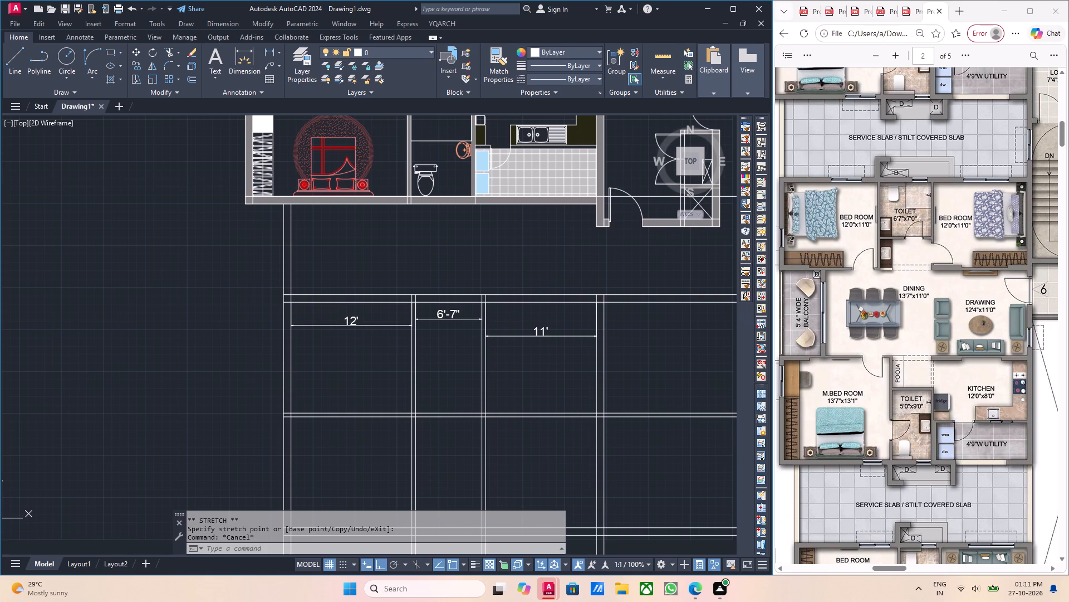
scroll(360, 351, down, 1)
middle_drag(390, 346, 361, 331)
middle_drag(389, 352, 365, 341)
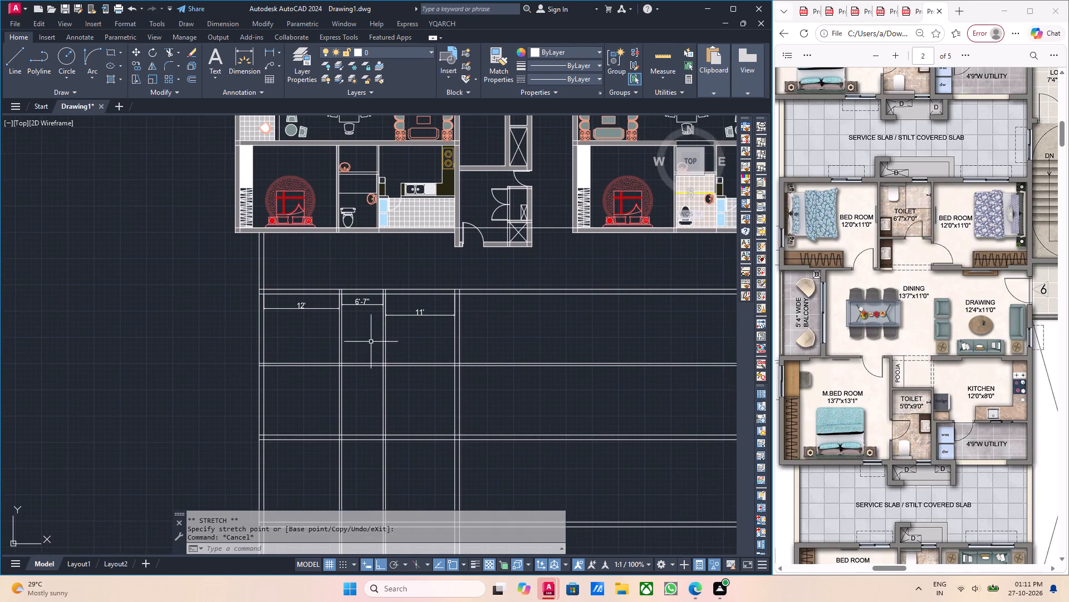
middle_drag(375, 343, 367, 338)
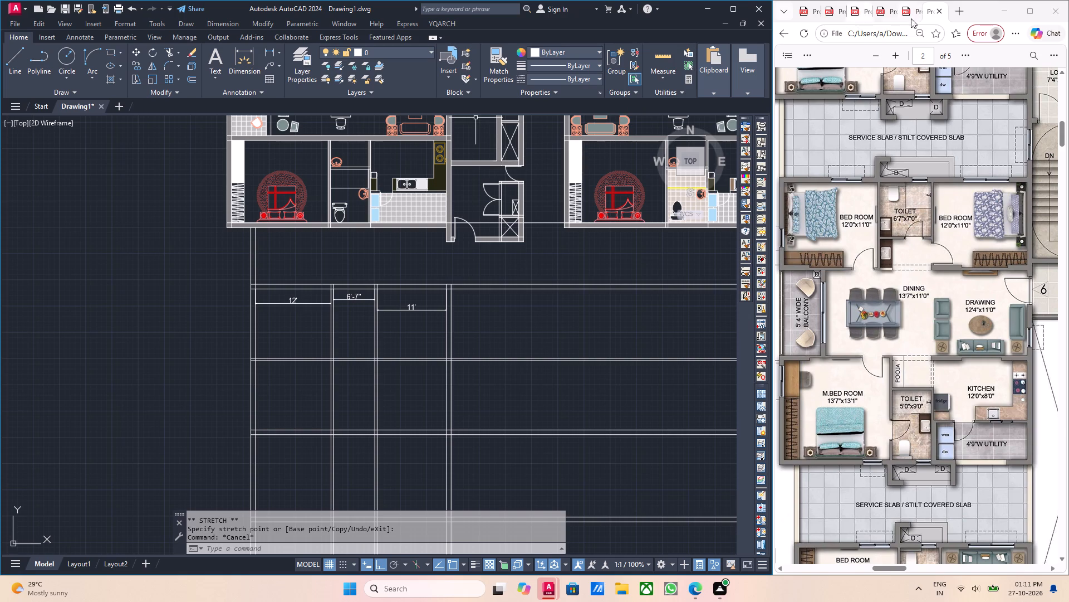
middle_drag(452, 360, 506, 358)
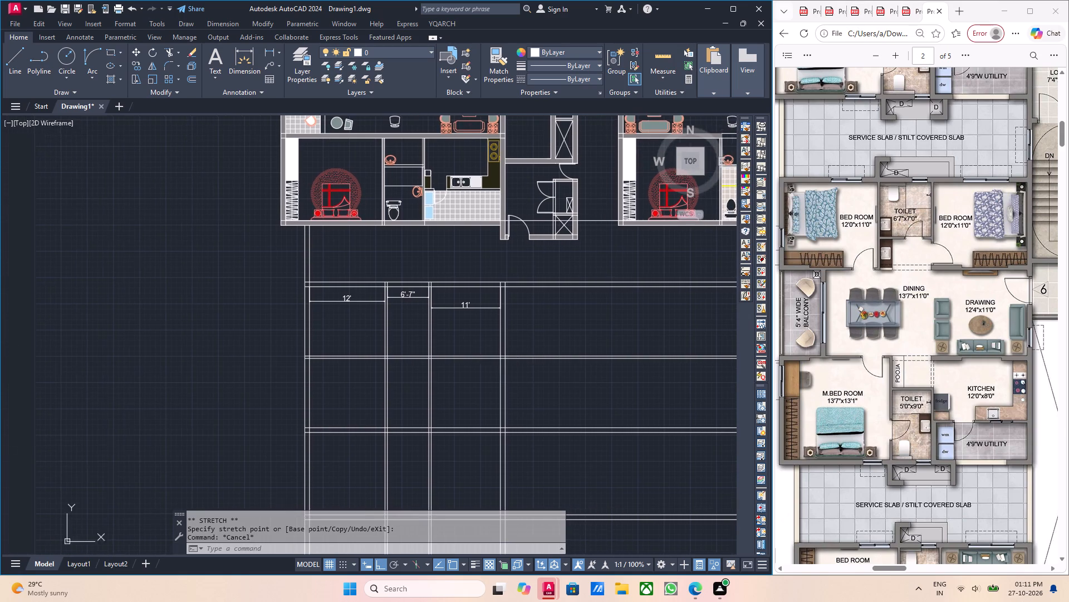
middle_drag(459, 363, 519, 358)
middle_click(486, 354)
scroll(499, 358, up, 1)
middle_drag(501, 358, 502, 379)
middle_drag(516, 374, 510, 382)
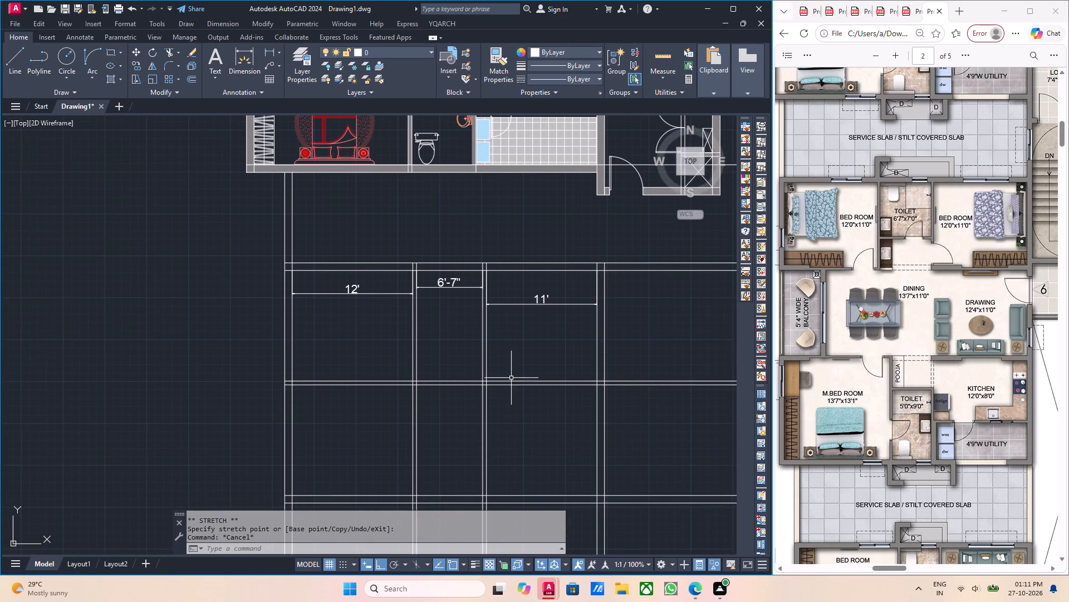
middle_drag(507, 380, 476, 404)
middle_drag(506, 366, 517, 370)
middle_drag(517, 370, 523, 394)
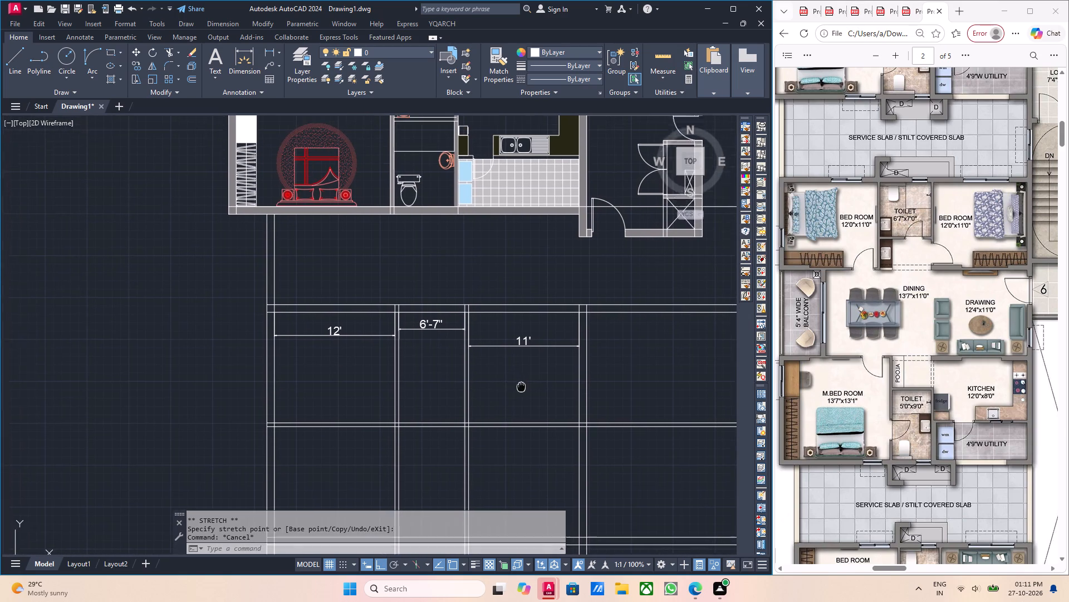
middle_drag(523, 394, 524, 396)
scroll(534, 394, up, 1)
middle_click(540, 394)
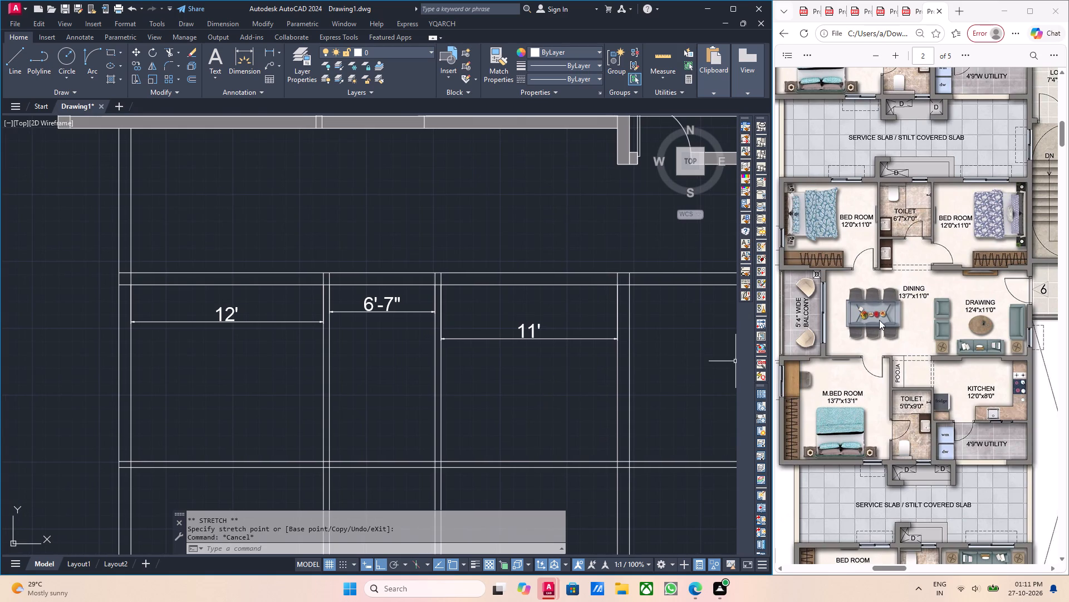
scroll(880, 323, up, 10)
scroll(881, 326, down, 6)
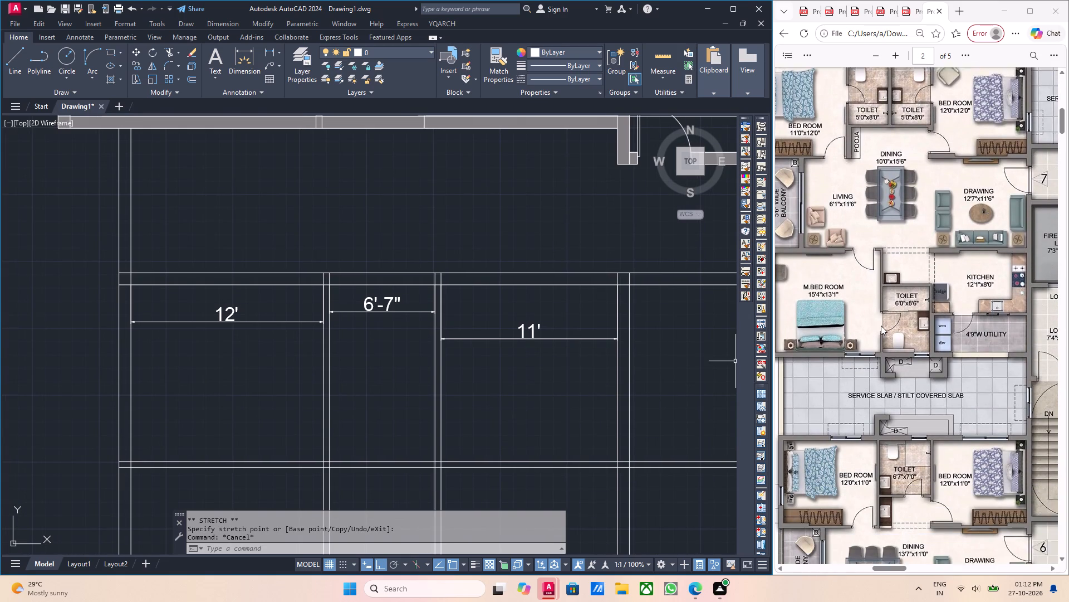
scroll(881, 326, down, 2)
scroll(952, 343, up, 2)
scroll(964, 381, down, 2)
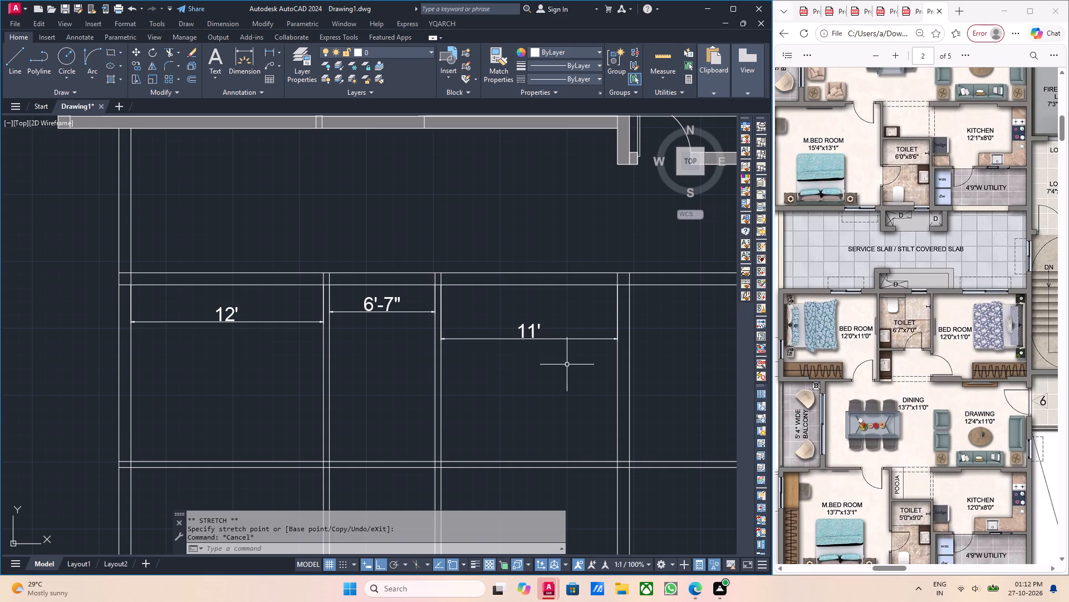
Move the west wall and the two wall pairs flanking the toilet 1' west in the southern apartment.
middle_drag(437, 365, 585, 362)
drag(616, 392, 590, 392)
click(566, 389)
drag(522, 399, 519, 399)
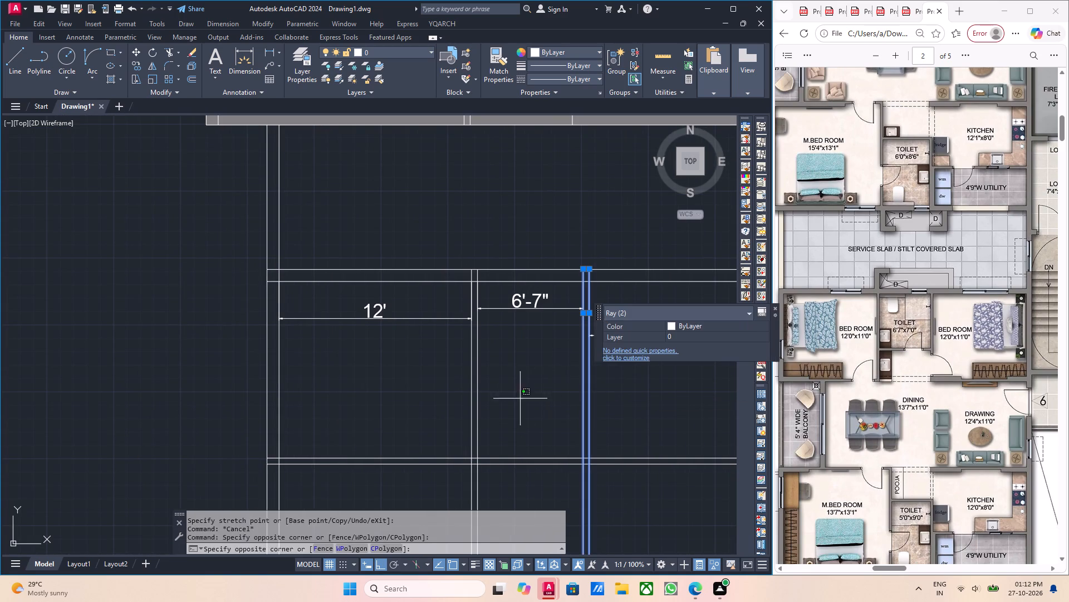
drag(519, 399, 497, 400)
click(462, 400)
drag(307, 410, 294, 409)
click(232, 396)
middle_drag(439, 400, 389, 402)
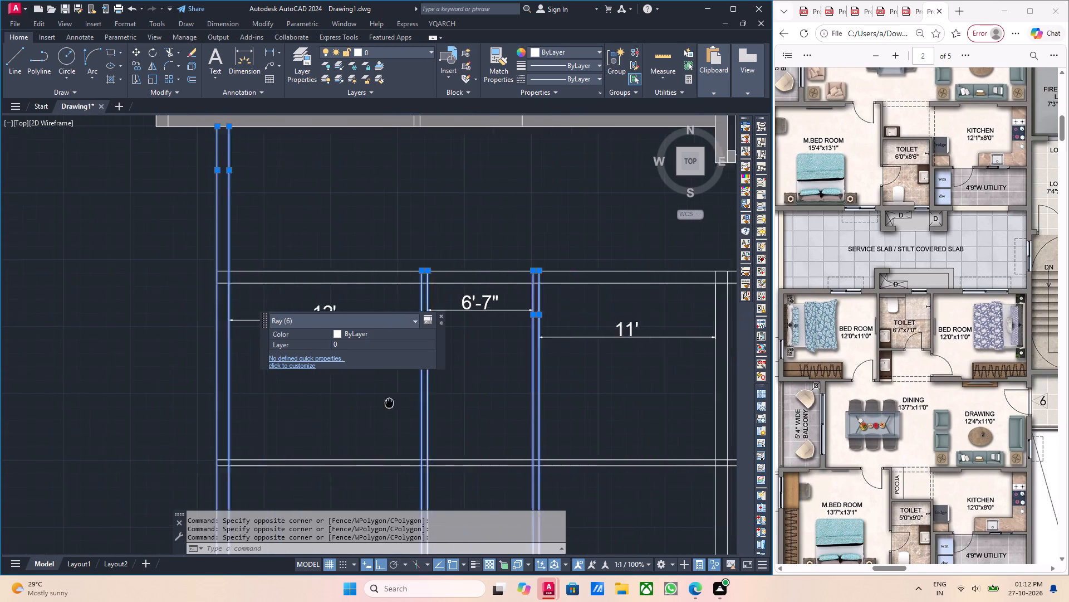
middle_drag(389, 402, 354, 402)
middle_drag(476, 387, 468, 390)
key(m)
key(Return)
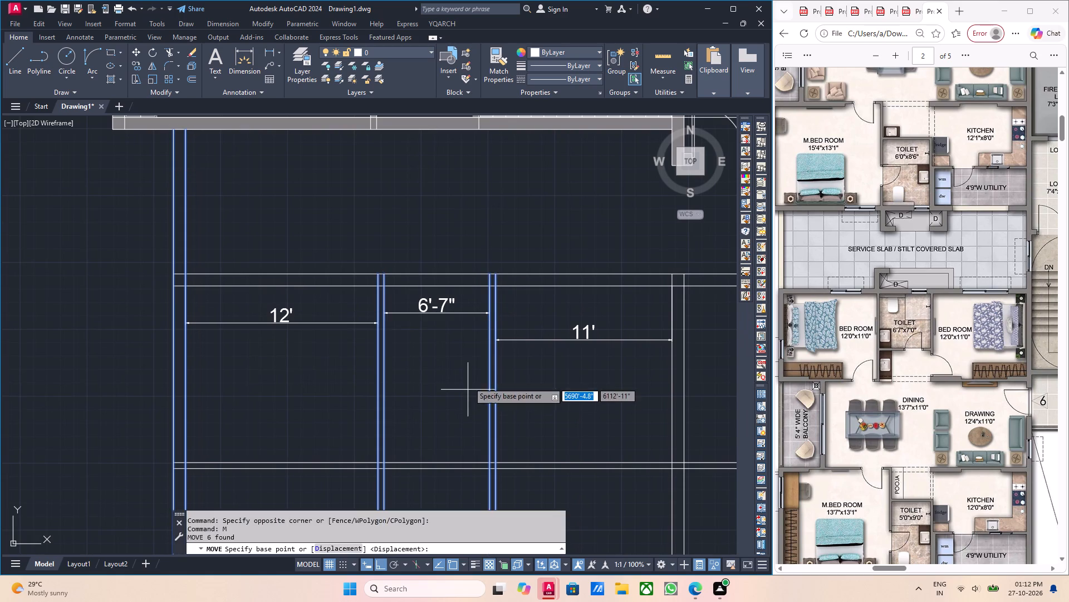
click(497, 275)
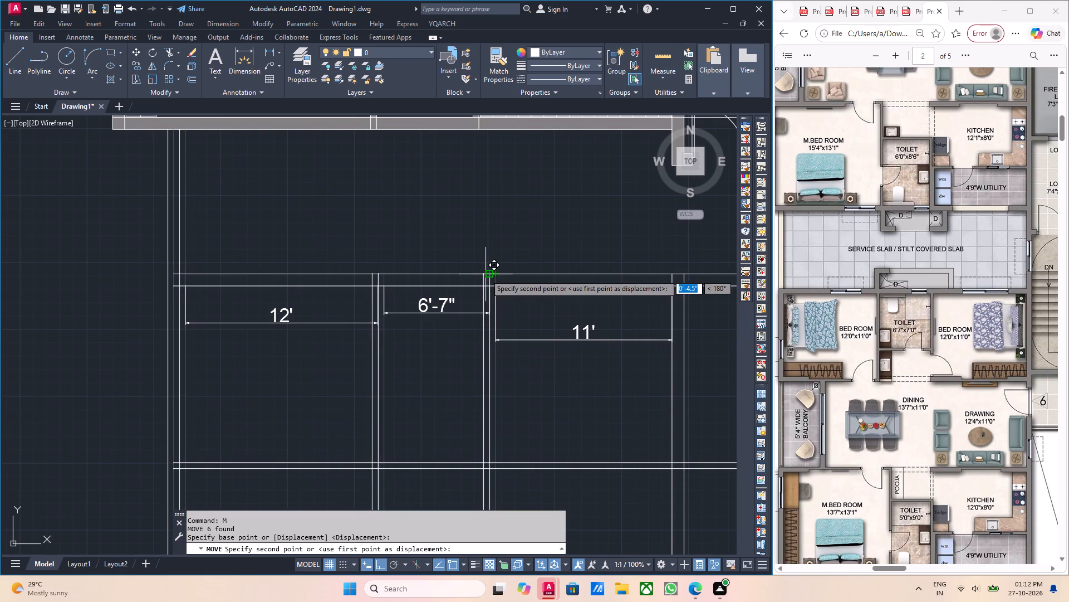
text(1')
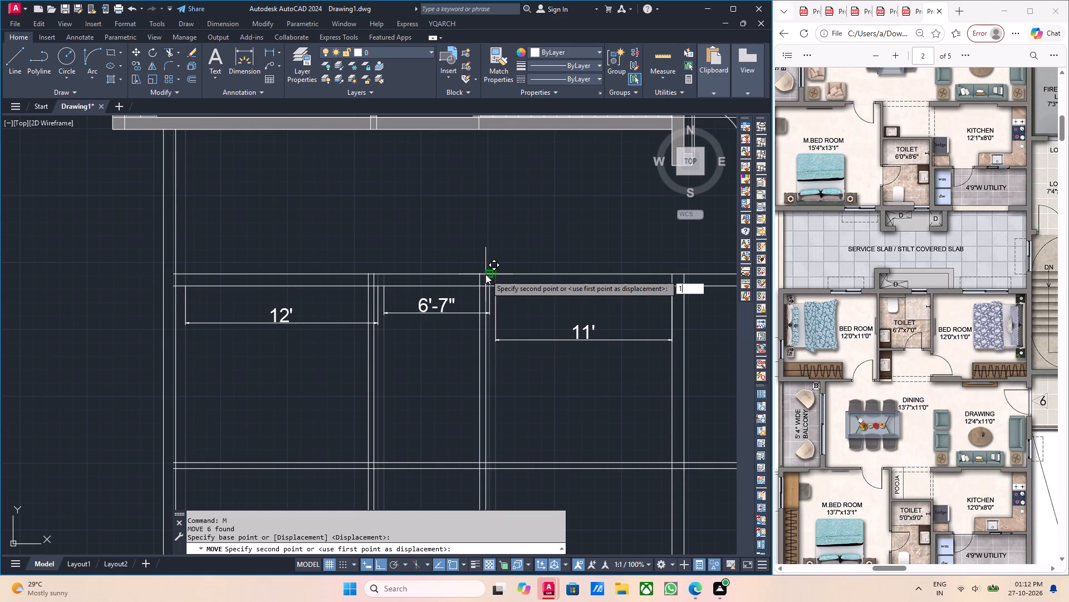
key(Return)
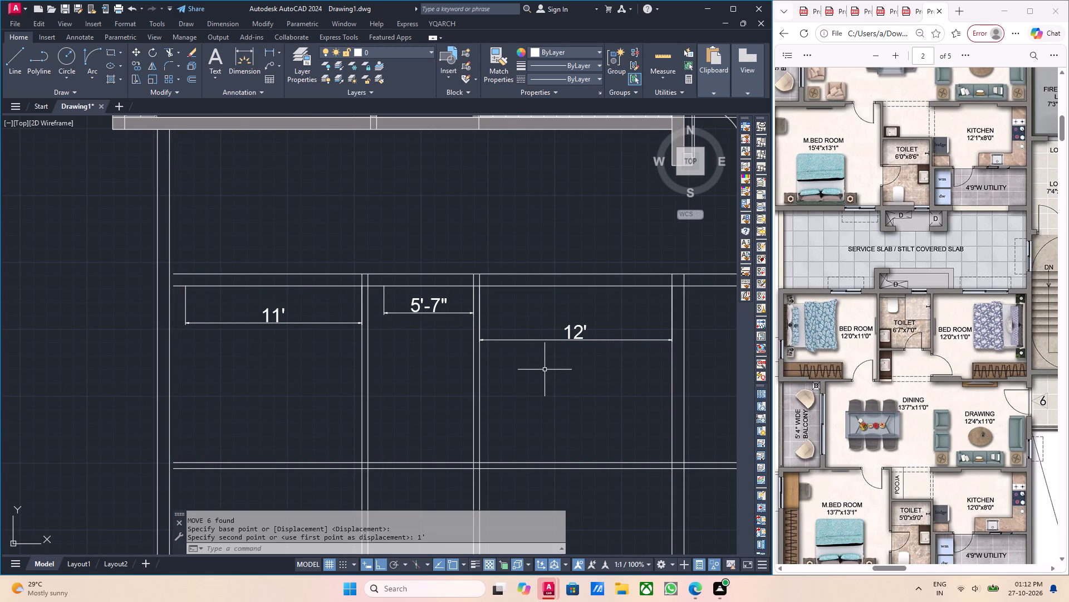
key(Escape)
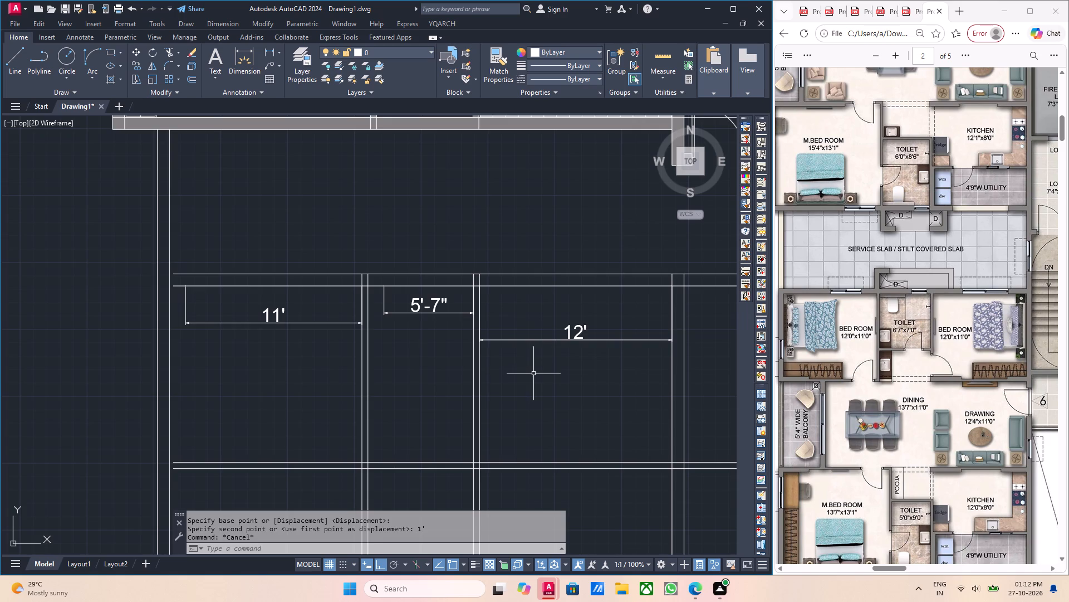
Stretch the western end of the toilet width dimension to the inner face of the toilet's west wall.
scroll(374, 308, up, 2)
click(431, 302)
click(392, 288)
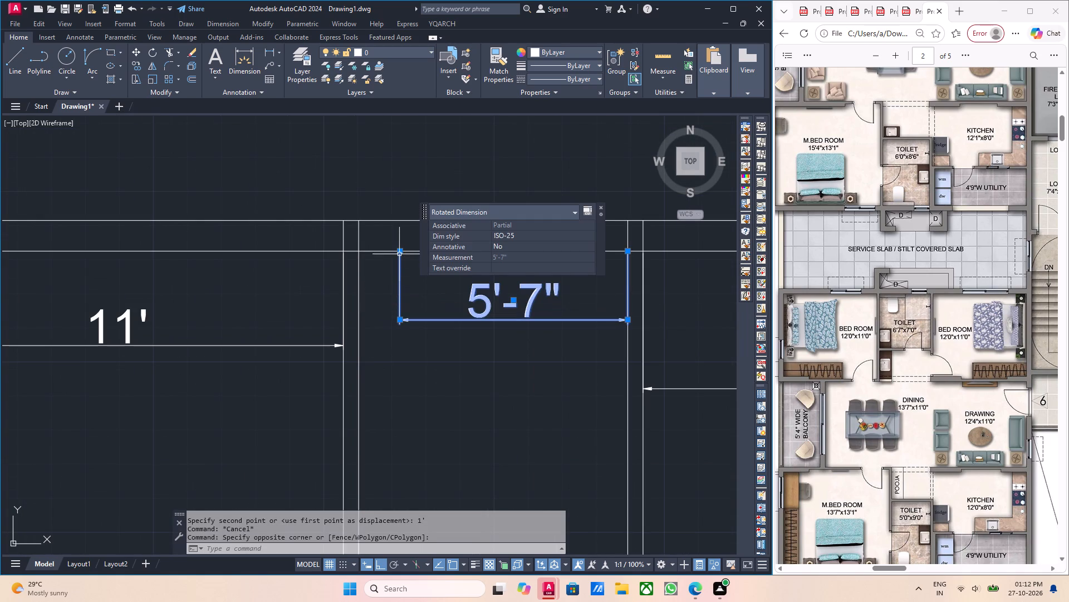
click(399, 252)
click(361, 249)
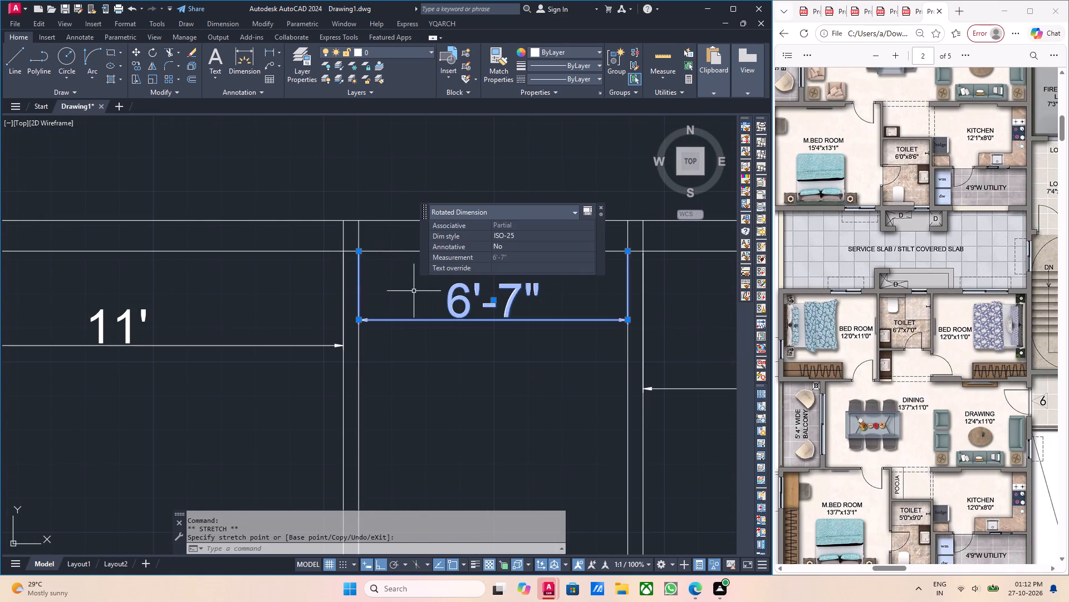
scroll(414, 292, down, 2)
key(Escape)
Stretch the western end of the west bedroom's width dimension to the west wall's inner line.
middle_drag(418, 309, 424, 350)
scroll(212, 346, up, 1)
click(225, 336)
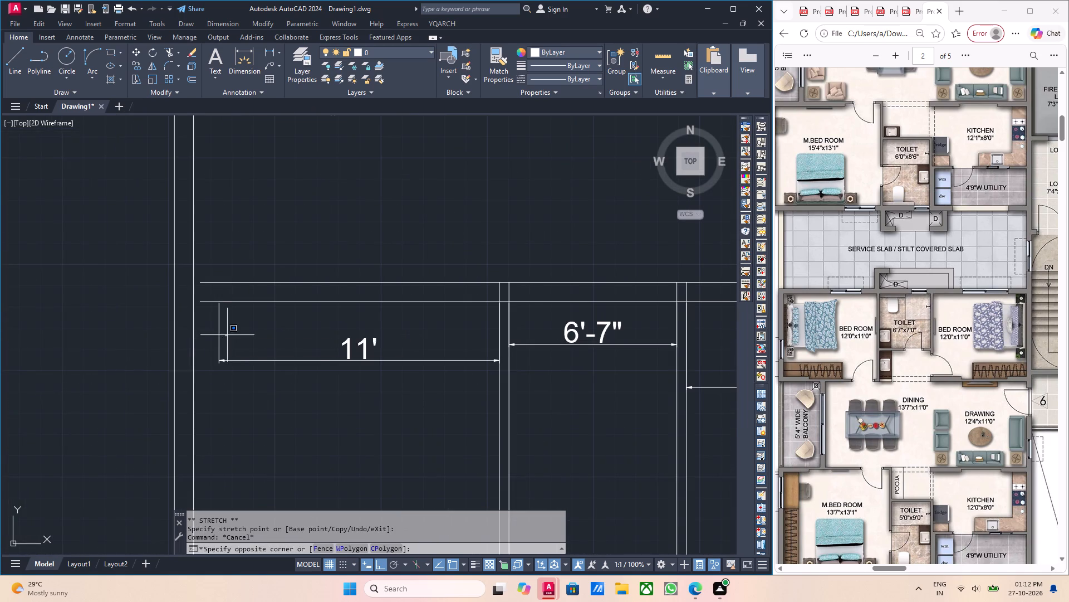
click(210, 329)
click(218, 300)
click(190, 298)
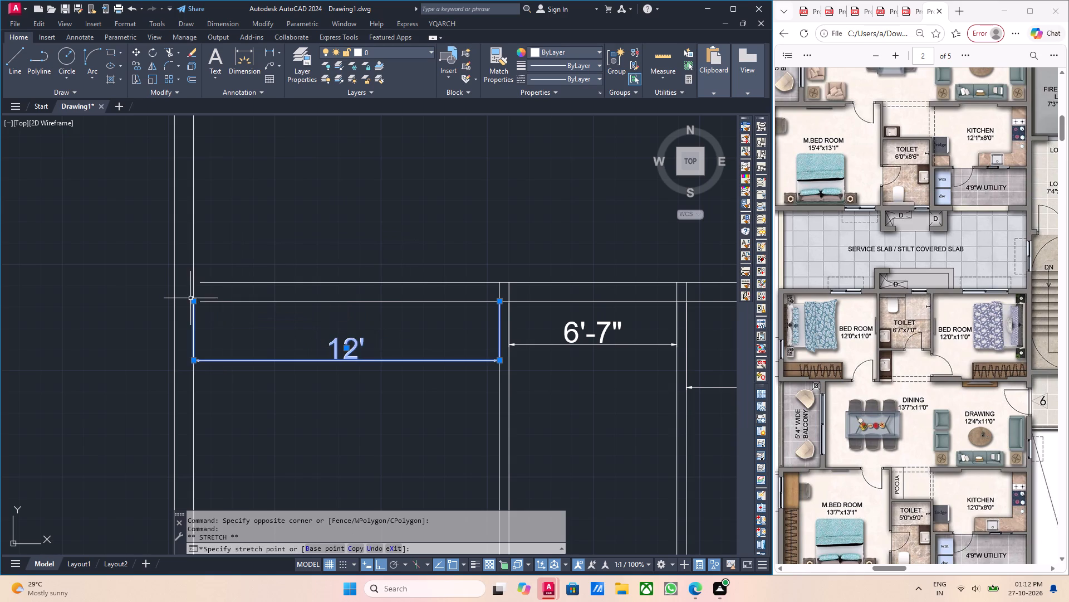
Stretch the start of the north wall's inner line west to meet the west wall's inner line.
click(199, 301)
click(199, 302)
click(190, 300)
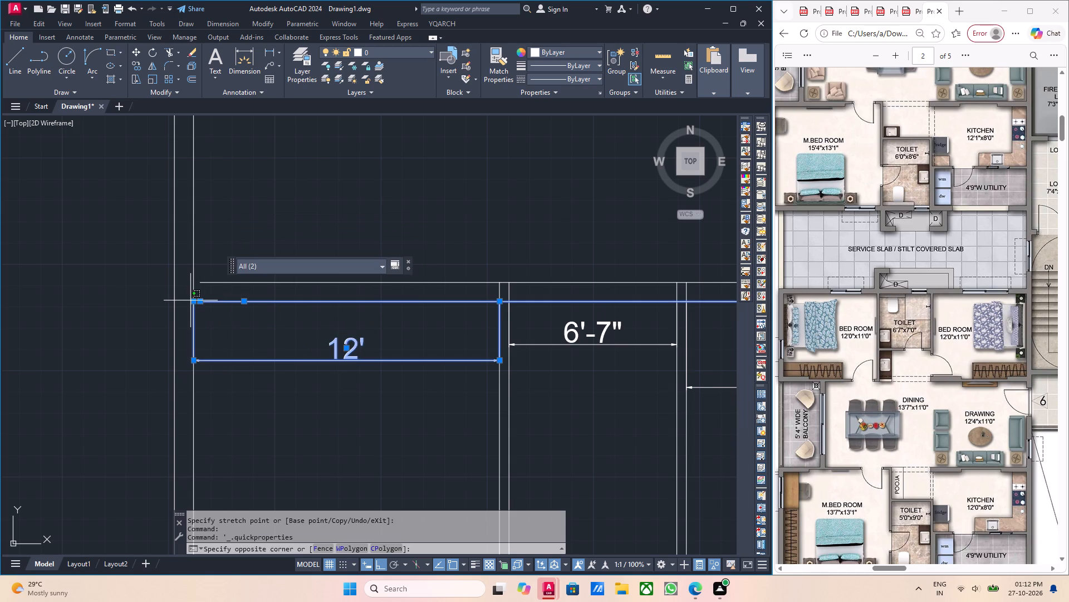
key(Escape)
key(grave)
scroll(225, 299, up, 2)
key(Escape)
middle_drag(185, 308, 324, 315)
drag(325, 339, 316, 326)
click(296, 304)
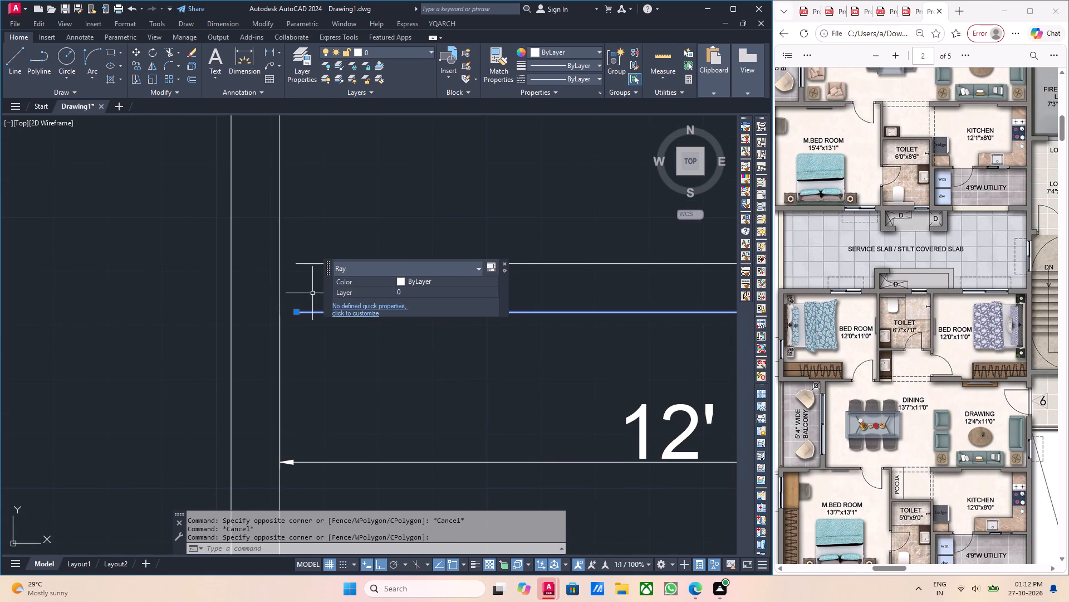
drag(331, 288, 321, 280)
key(Escape)
drag(307, 323, 303, 315)
click(299, 309)
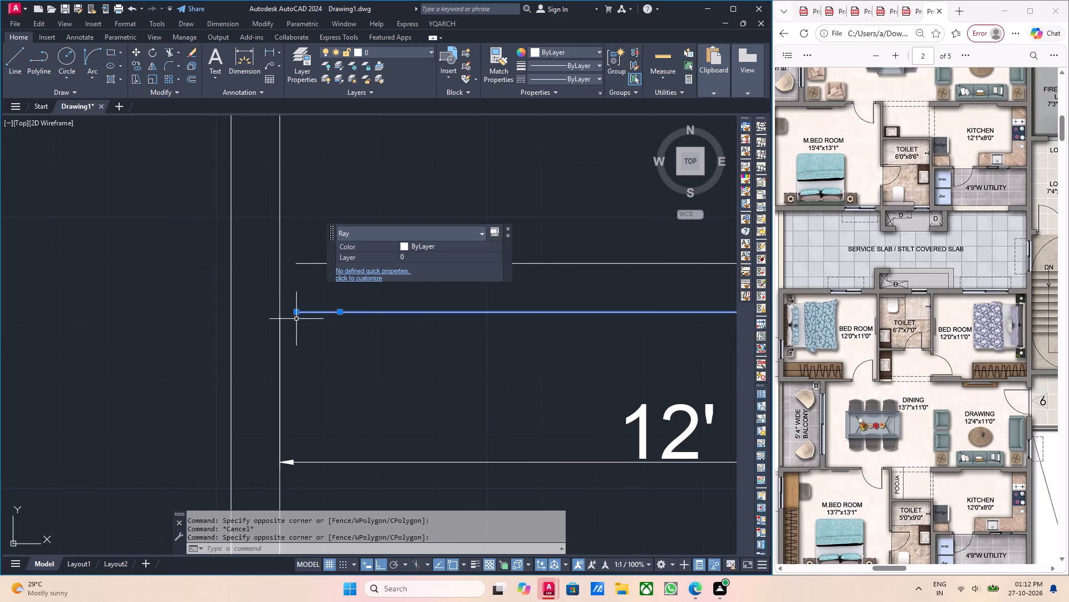
click(296, 313)
click(280, 312)
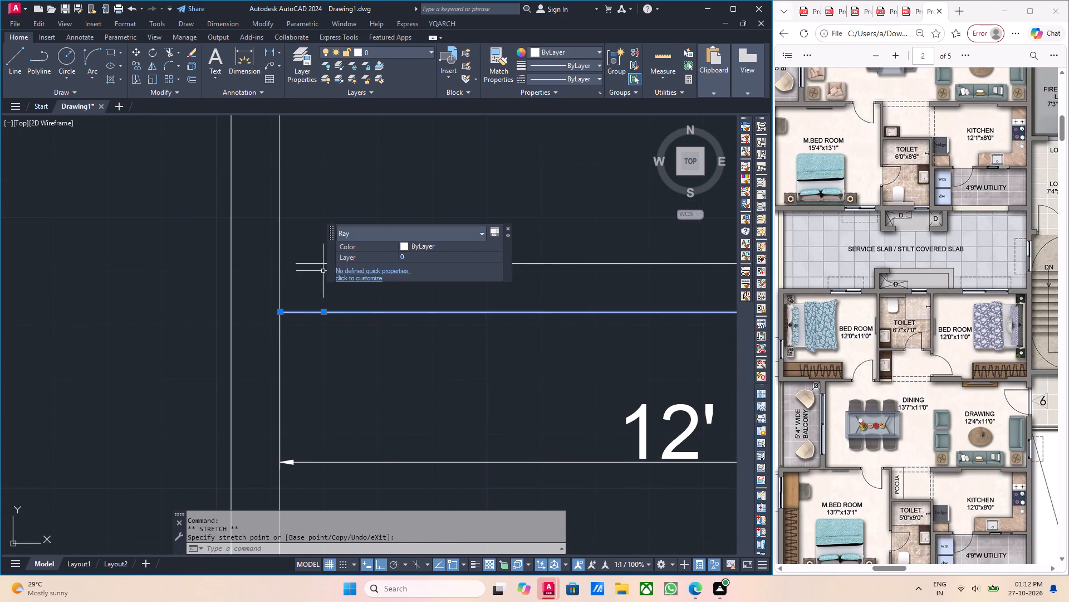
key(Escape)
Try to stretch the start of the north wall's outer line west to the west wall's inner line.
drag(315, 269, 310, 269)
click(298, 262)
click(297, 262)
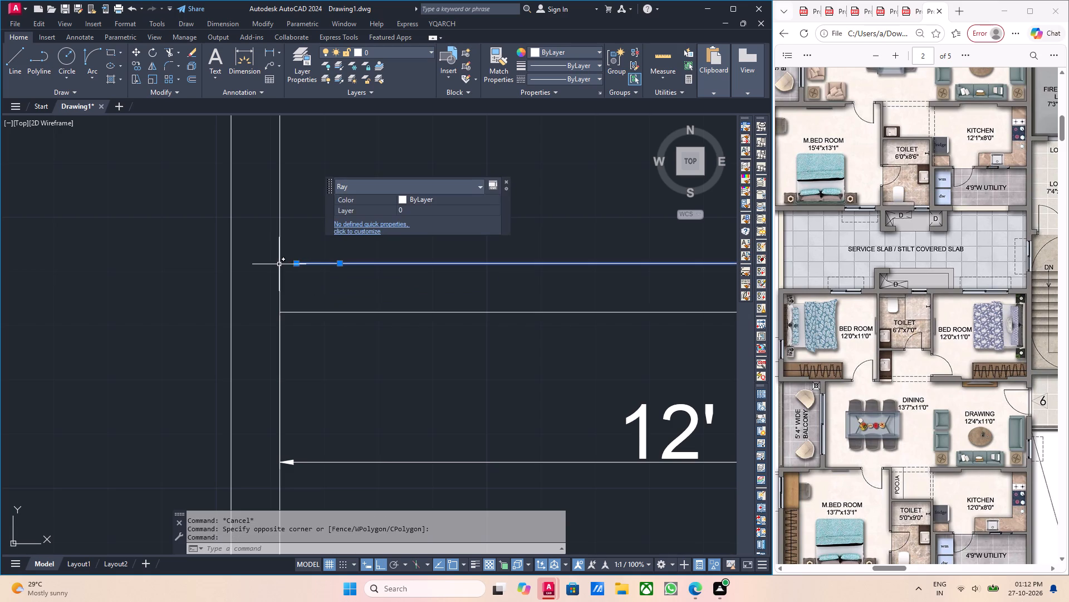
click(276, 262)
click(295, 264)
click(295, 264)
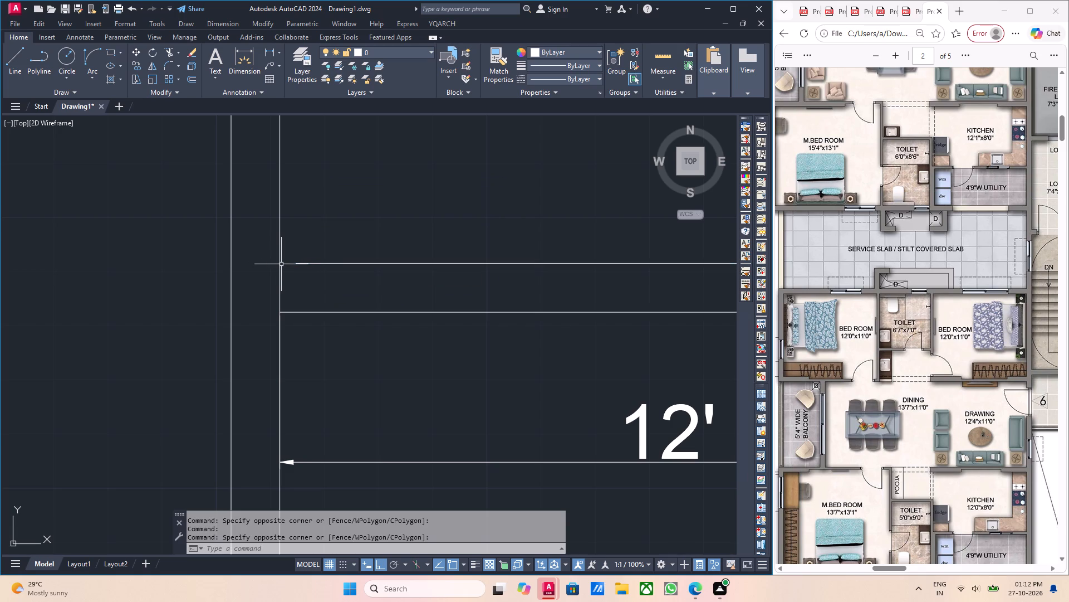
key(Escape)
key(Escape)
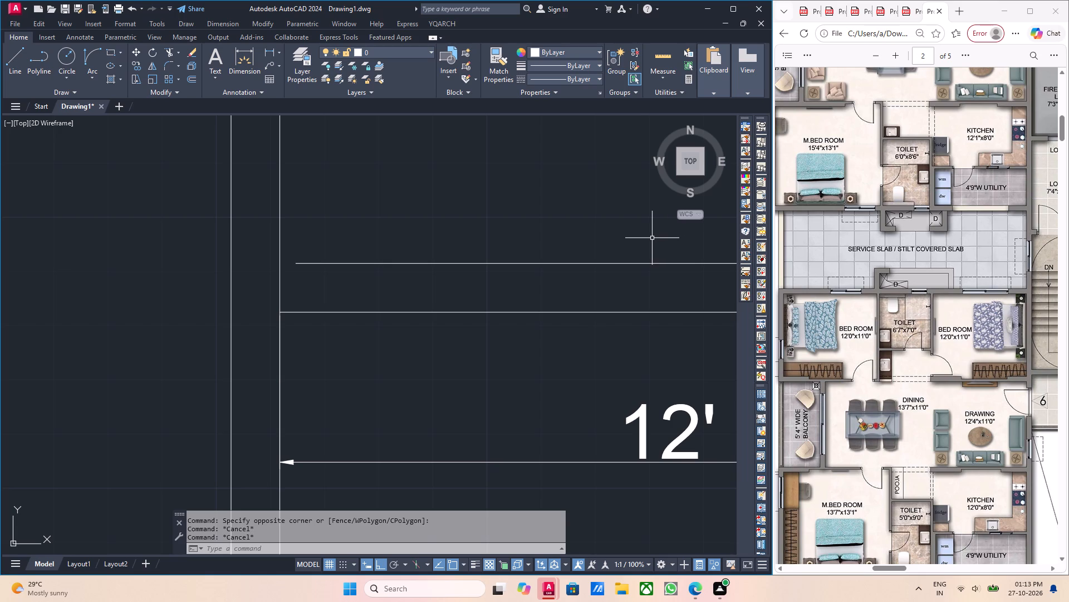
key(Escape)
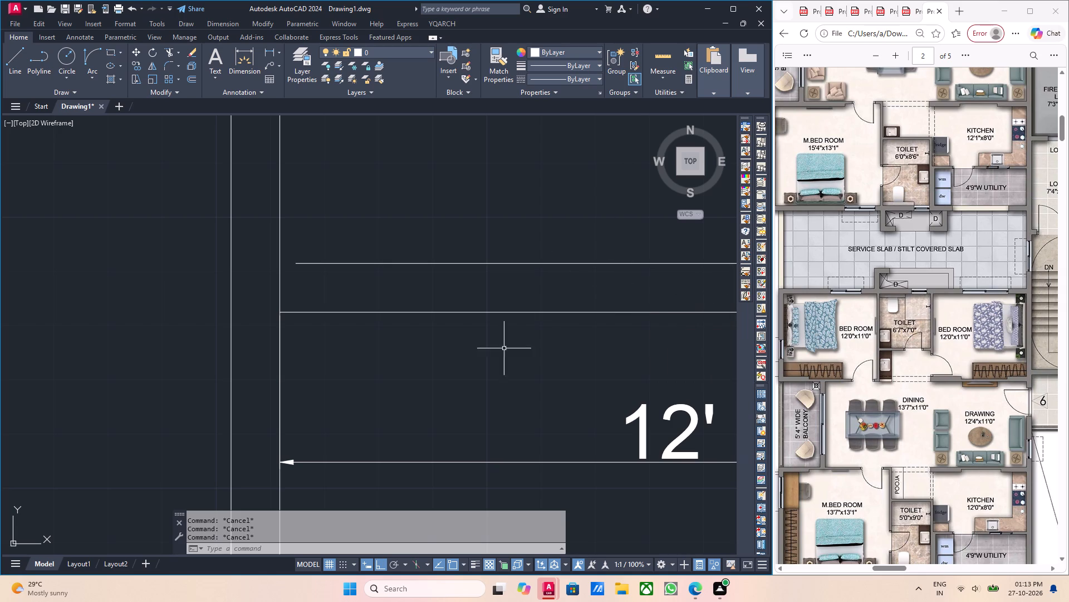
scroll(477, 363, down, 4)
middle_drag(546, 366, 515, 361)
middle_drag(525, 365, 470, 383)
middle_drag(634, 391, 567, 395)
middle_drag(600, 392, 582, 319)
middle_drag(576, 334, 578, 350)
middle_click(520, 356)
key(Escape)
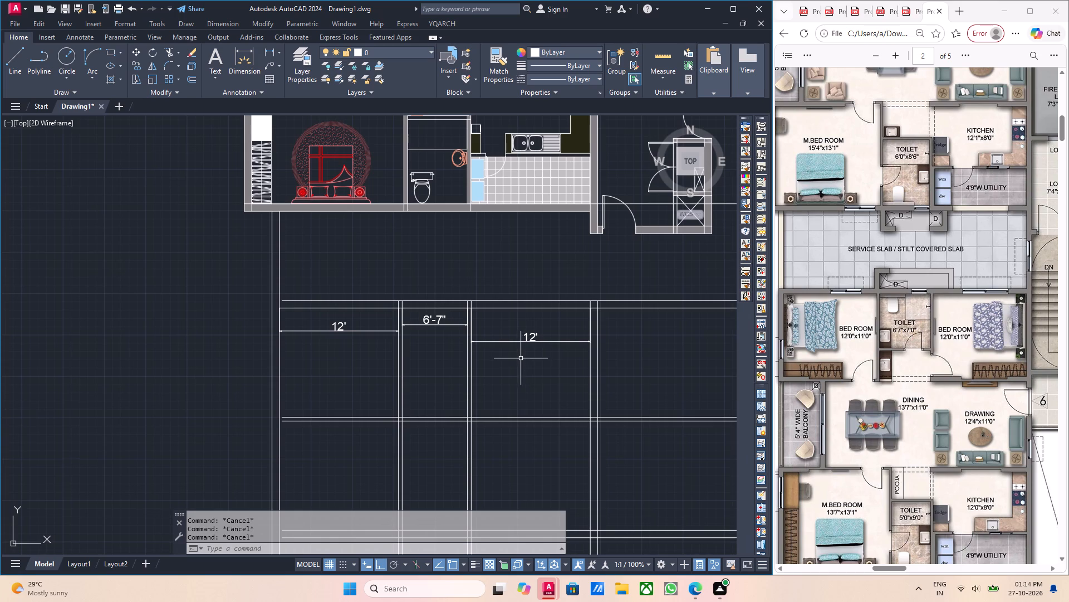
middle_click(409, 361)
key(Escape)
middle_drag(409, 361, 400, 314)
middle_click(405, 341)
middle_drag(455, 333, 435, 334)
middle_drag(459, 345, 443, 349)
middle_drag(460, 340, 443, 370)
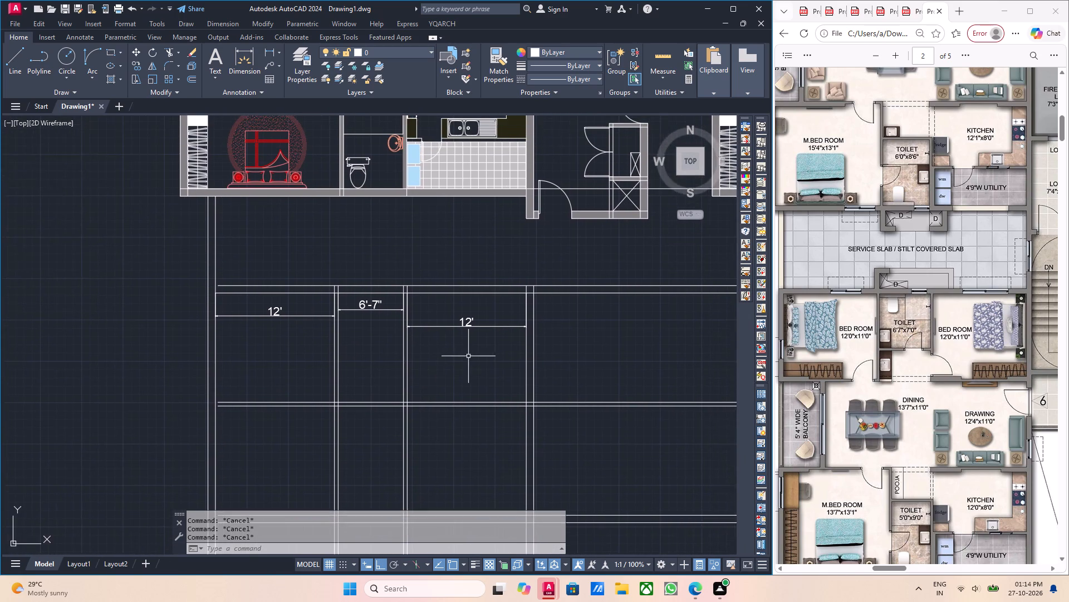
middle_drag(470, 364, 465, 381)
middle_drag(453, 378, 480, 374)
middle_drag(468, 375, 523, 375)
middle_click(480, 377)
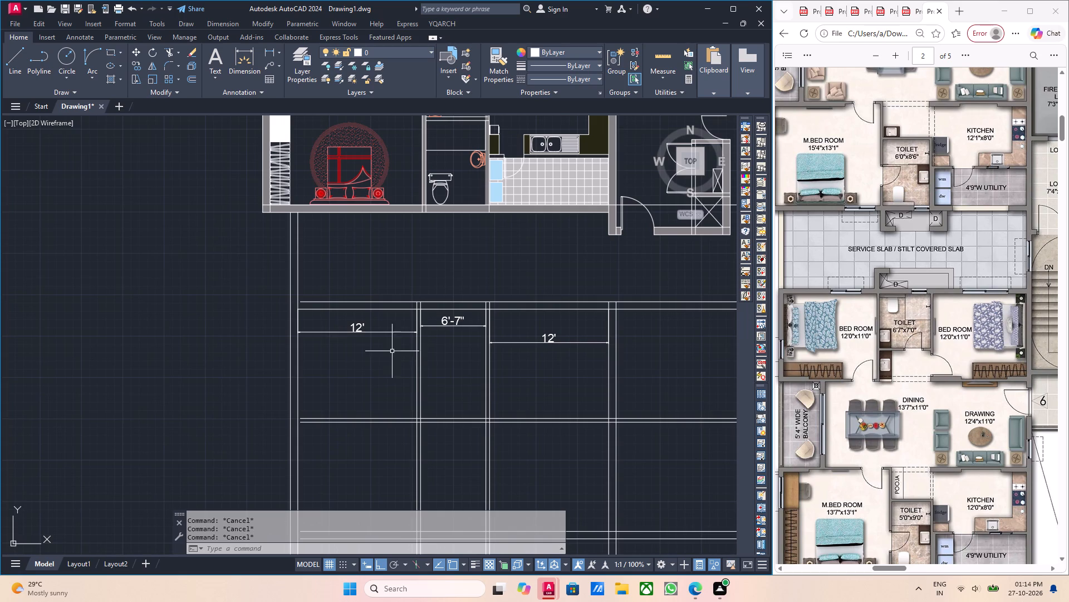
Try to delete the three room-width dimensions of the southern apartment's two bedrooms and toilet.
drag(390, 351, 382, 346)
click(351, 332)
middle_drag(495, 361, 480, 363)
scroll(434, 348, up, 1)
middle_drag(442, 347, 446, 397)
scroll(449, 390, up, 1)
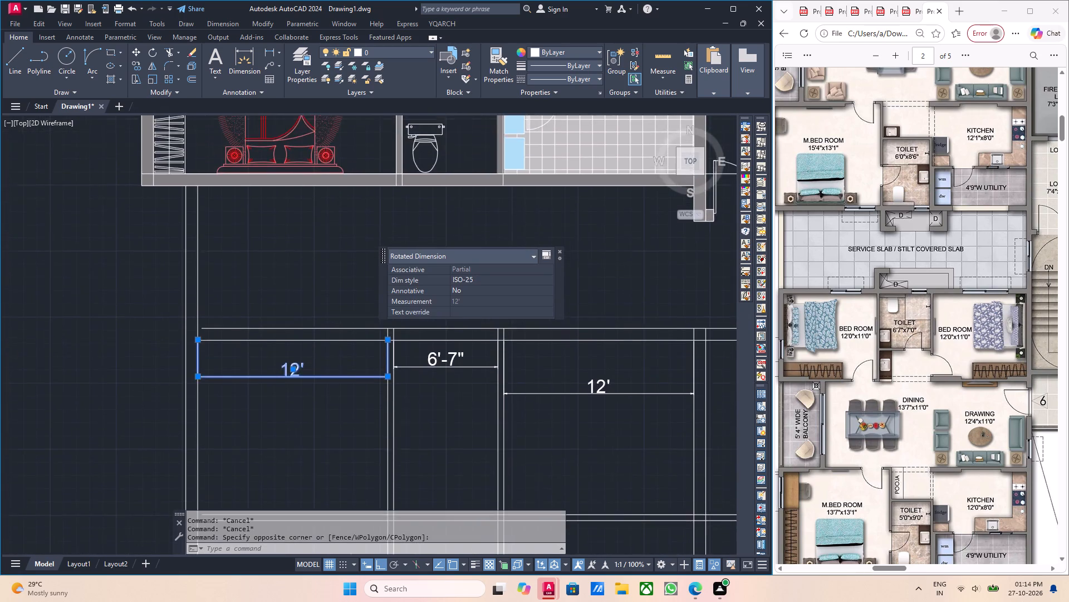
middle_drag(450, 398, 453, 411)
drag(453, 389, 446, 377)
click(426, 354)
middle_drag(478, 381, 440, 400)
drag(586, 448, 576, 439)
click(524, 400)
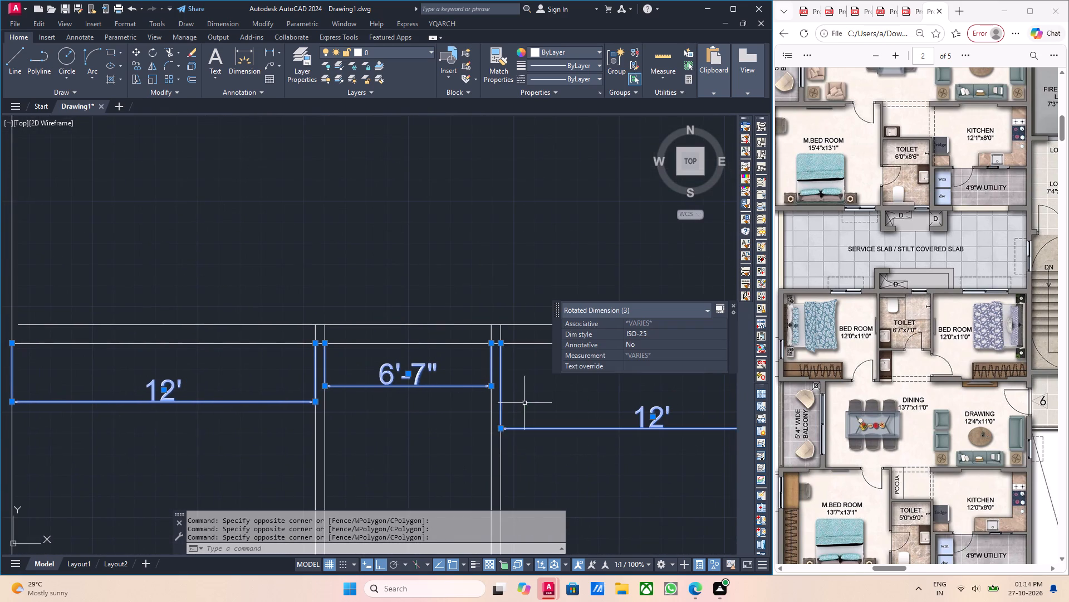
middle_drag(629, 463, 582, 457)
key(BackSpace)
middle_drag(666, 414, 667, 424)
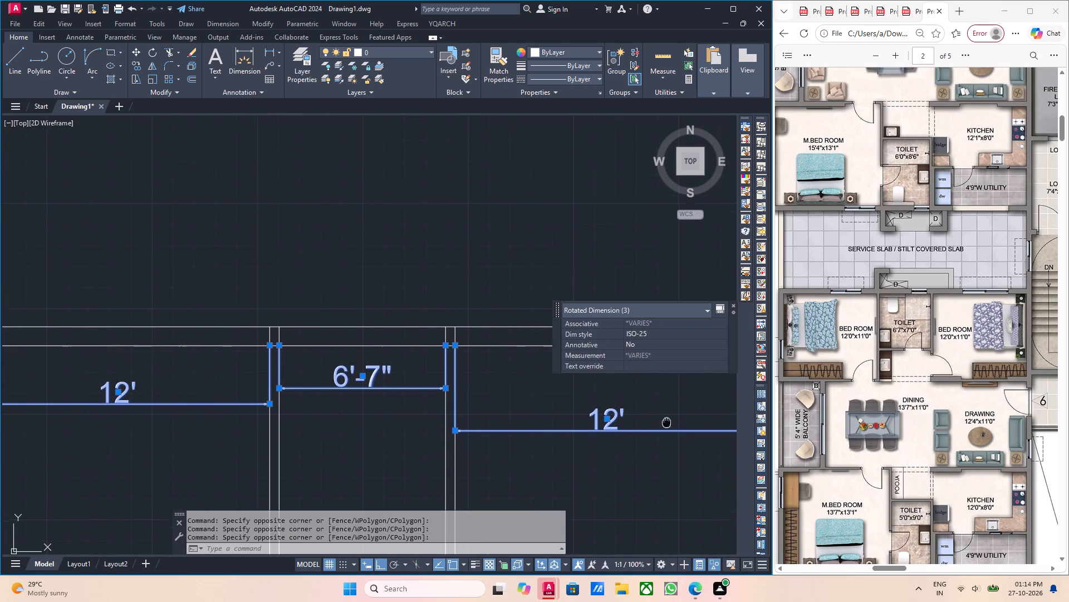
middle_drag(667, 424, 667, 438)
Copy the bed set and wardrobe from the northern apartment's northwest bedroom into the southern apartment's west bedroom, aligning the rooms' inner northwest corners.
scroll(601, 408, down, 1)
middle_drag(547, 404, 585, 435)
scroll(522, 406, down, 1)
middle_drag(477, 357, 494, 477)
middle_drag(413, 382, 433, 422)
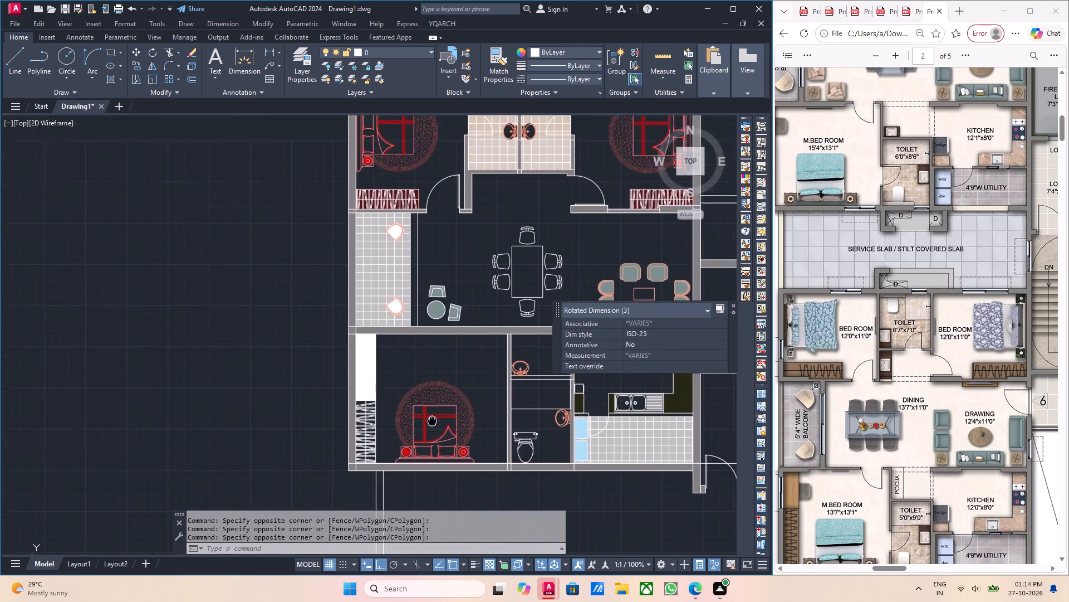
middle_drag(433, 422, 435, 428)
scroll(435, 426, down, 1)
scroll(432, 226, up, 1)
middle_drag(432, 243, 434, 310)
scroll(434, 312, down, 1)
scroll(401, 357, up, 2)
middle_drag(465, 337, 463, 360)
key(Escape)
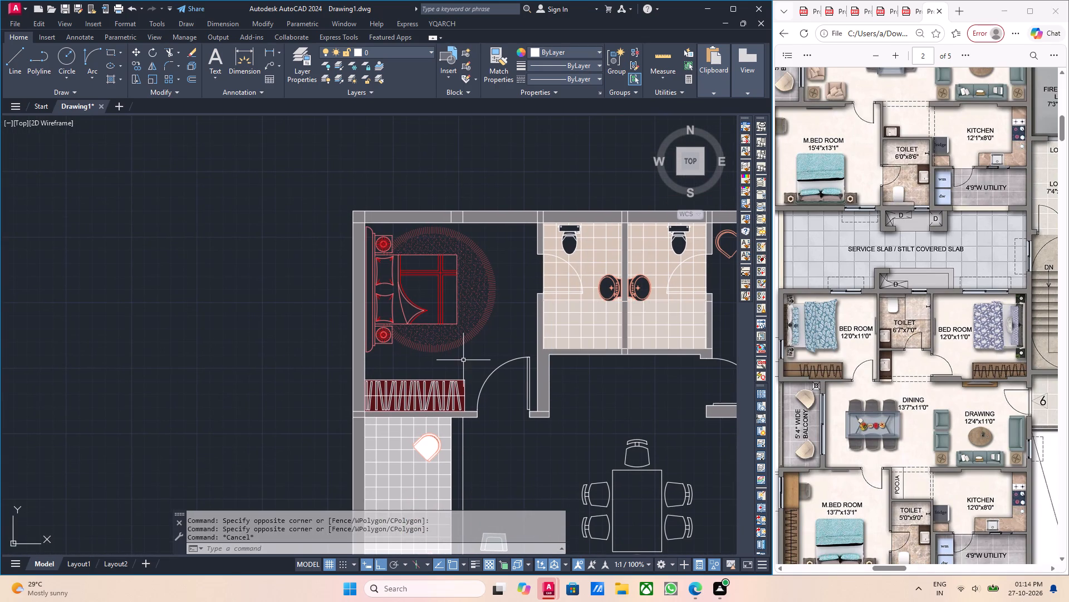
click(468, 359)
click(427, 328)
middle_drag(462, 360, 439, 342)
scroll(428, 367, up, 3)
drag(490, 385, 485, 384)
click(417, 367)
scroll(417, 367, down, 3)
middle_drag(443, 385, 426, 351)
middle_drag(406, 306, 416, 378)
middle_drag(373, 322, 379, 338)
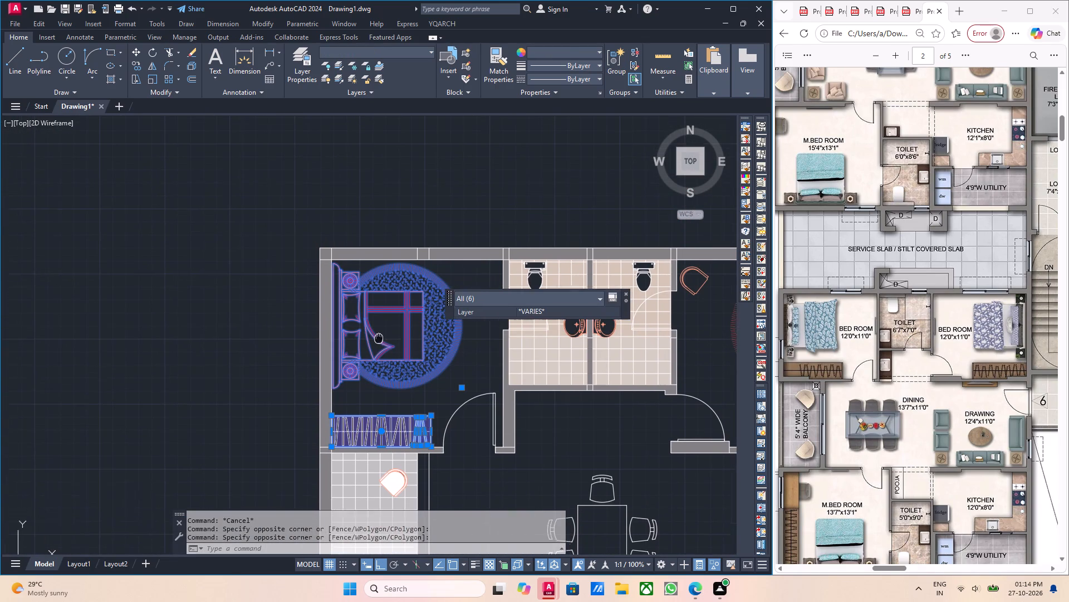
middle_drag(379, 338, 380, 343)
key(c)
key(o)
key(Return)
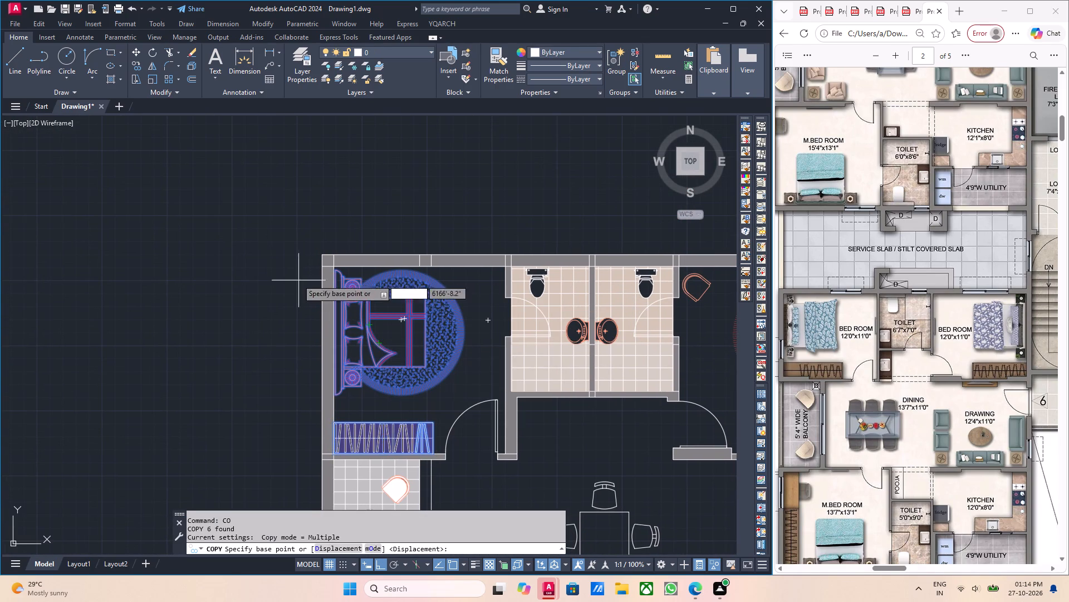
scroll(330, 284, up, 3)
click(341, 208)
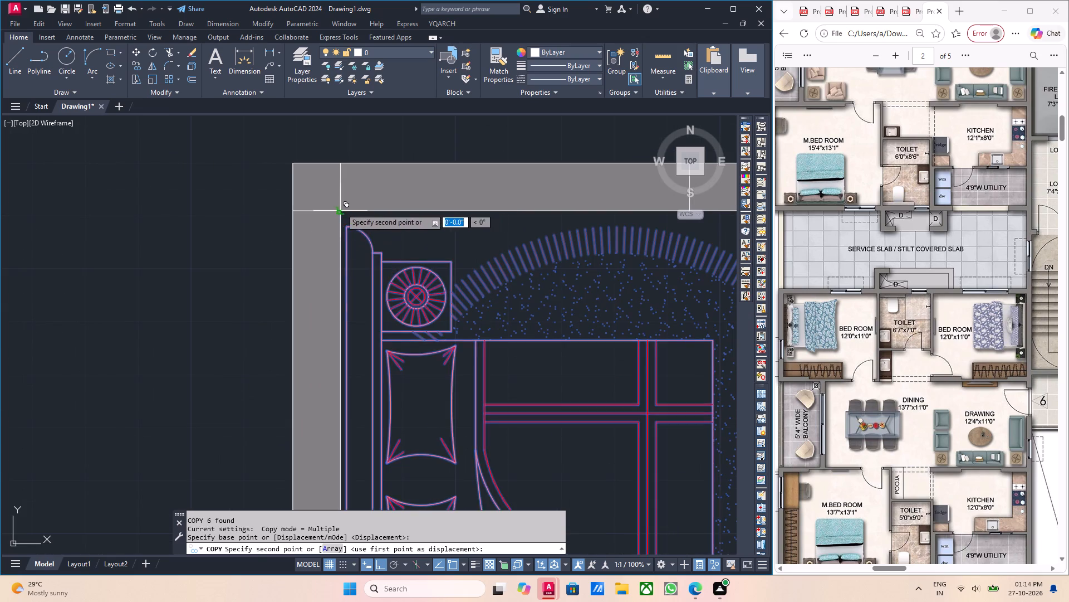
scroll(384, 294, down, 5)
middle_drag(398, 381, 400, 189)
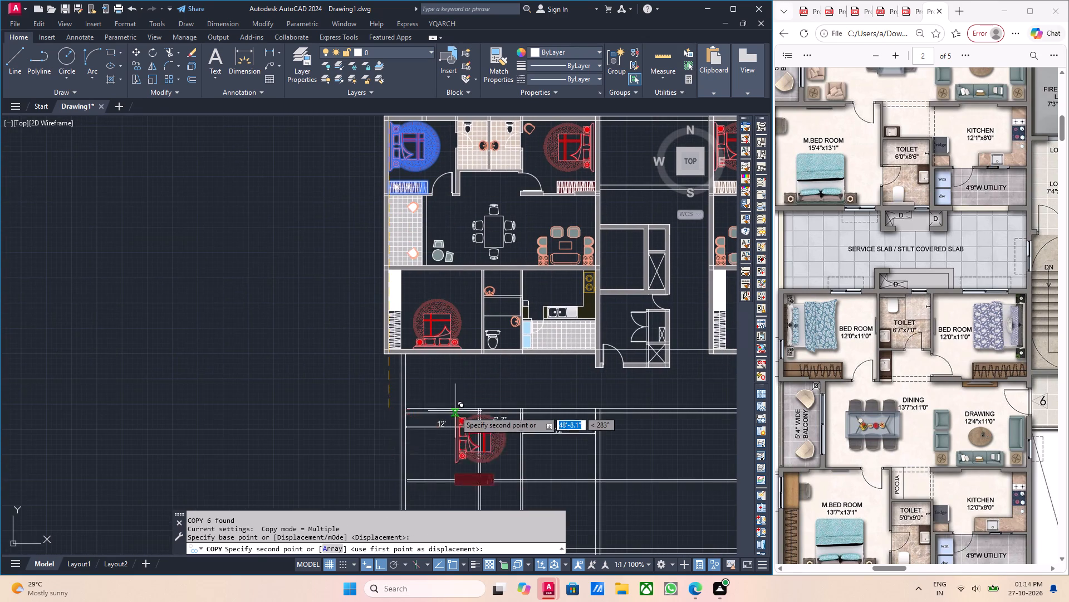
middle_drag(455, 412, 455, 302)
scroll(418, 308, up, 2)
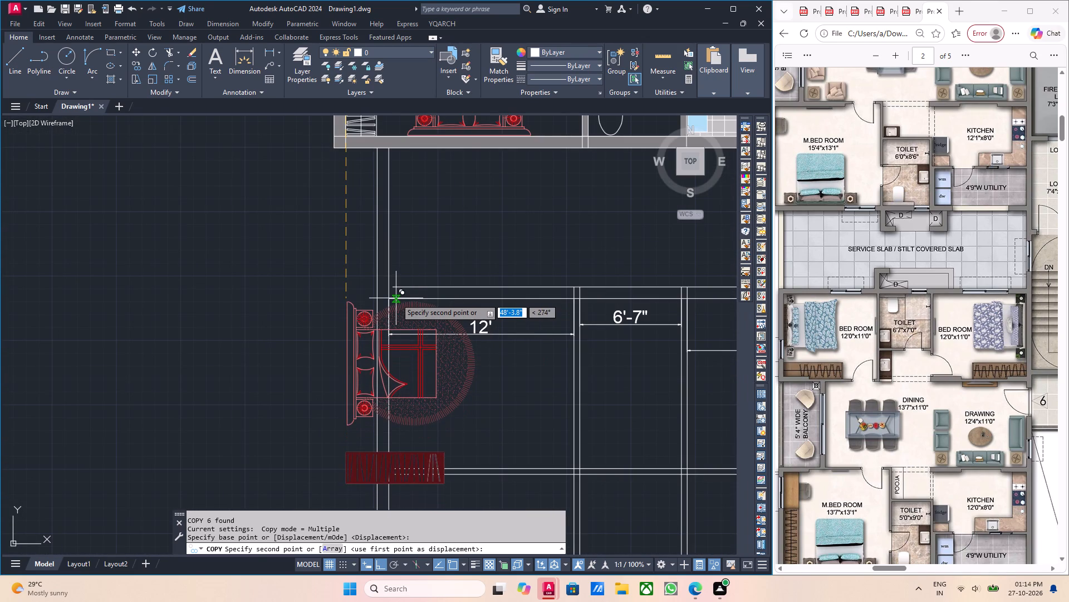
key(F8)
scroll(395, 299, up, 3)
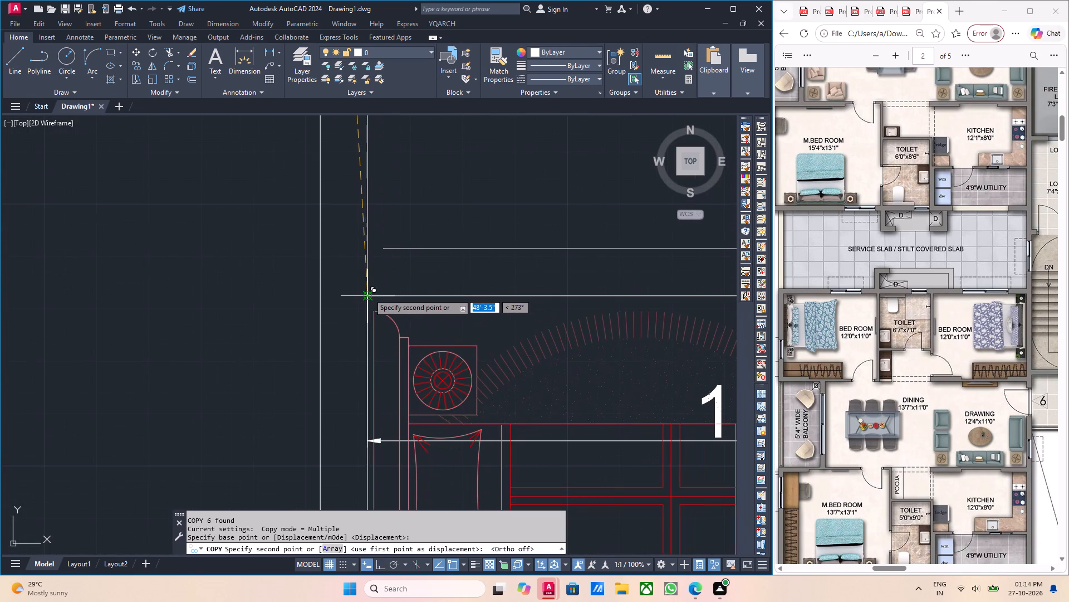
click(367, 294)
scroll(448, 329, down, 3)
key(Escape)
Delete the width dimension across the southern apartment's west bedroom.
middle_drag(506, 334, 499, 328)
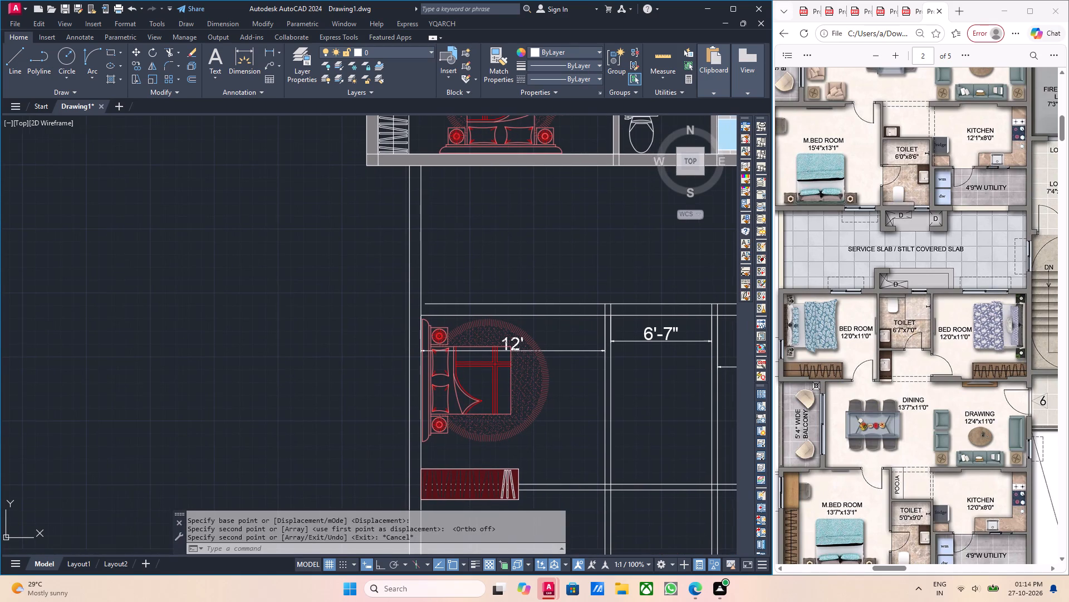
scroll(545, 314, up, 2)
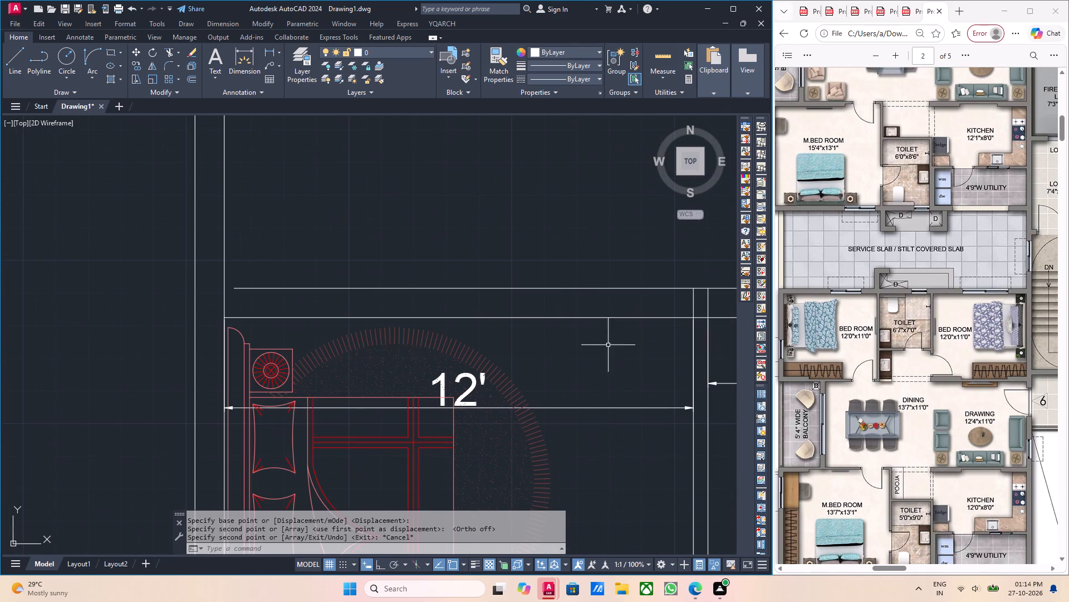
click(631, 420)
click(624, 412)
drag(632, 423, 624, 414)
click(608, 394)
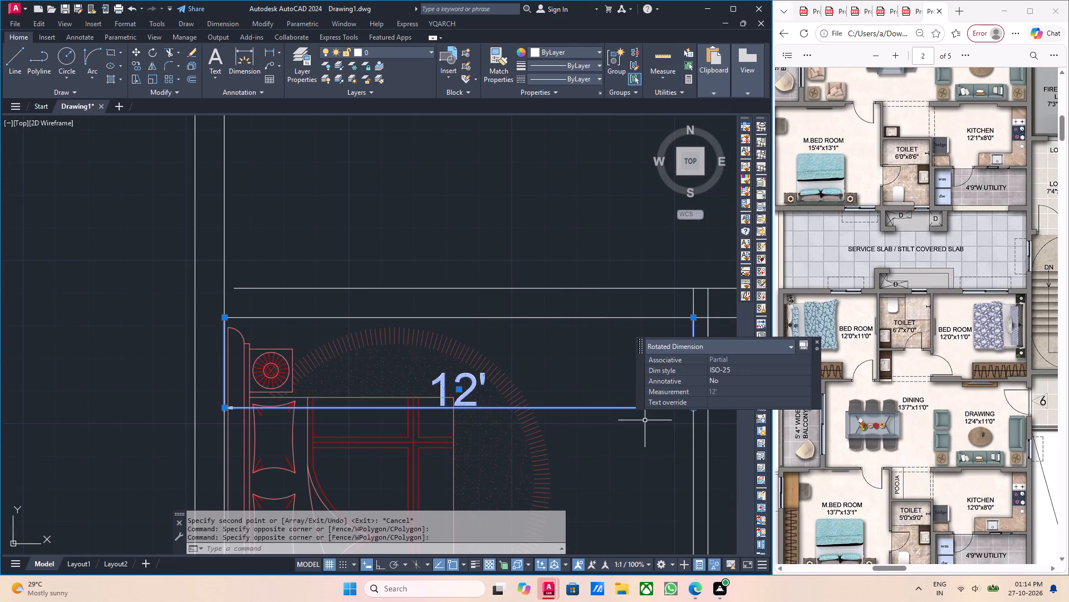
middle_drag(645, 424, 635, 426)
key(Delete)
Stretch the start of the north wall's outer line west to meet the west wall's inner line.
scroll(610, 372, down, 3)
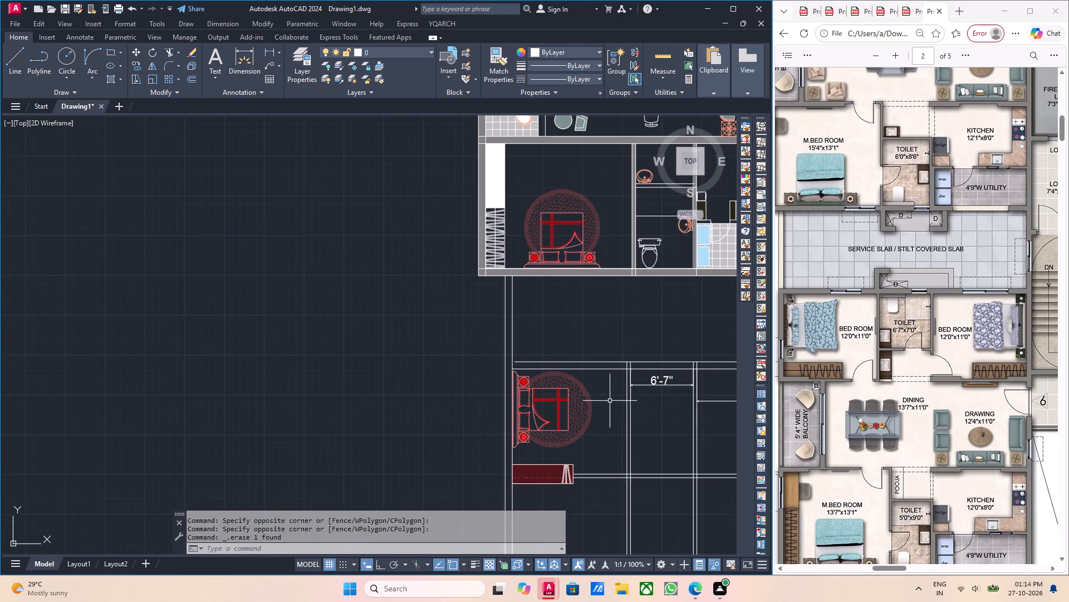
scroll(518, 368, up, 3)
drag(578, 361, 564, 355)
click(542, 342)
middle_drag(566, 360, 542, 355)
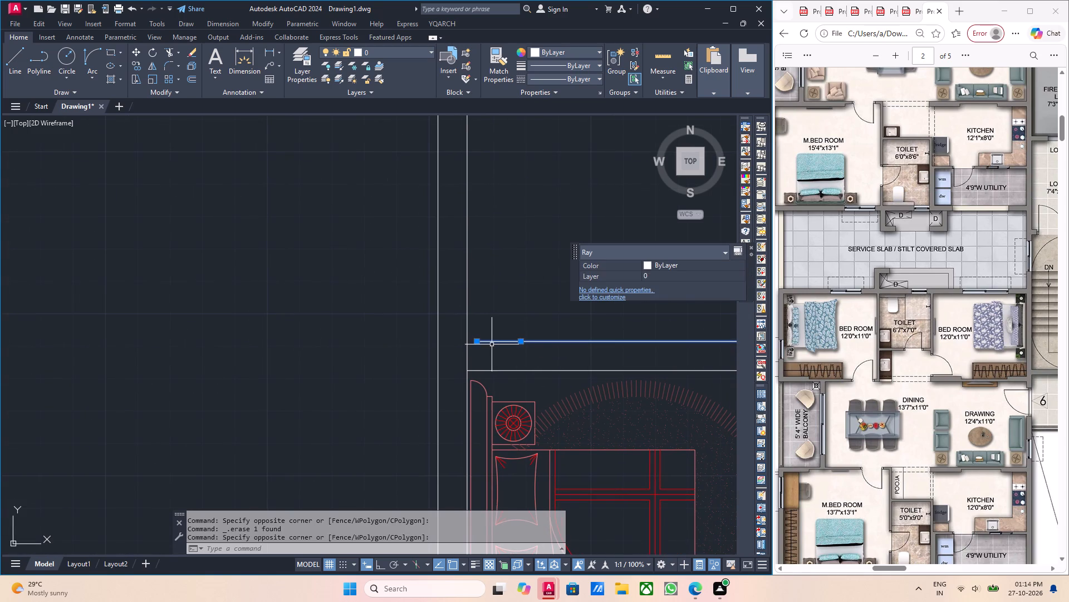
click(475, 341)
click(469, 343)
scroll(470, 344, down, 2)
key(Escape)
Examine how the copied bed and wardrobe sit against the southern apartment's west bedroom walls.
middle_drag(542, 383, 469, 330)
scroll(469, 330, down, 1)
middle_drag(551, 357, 506, 342)
scroll(595, 364, up, 1)
middle_drag(583, 367, 575, 368)
middle_drag(470, 388, 559, 360)
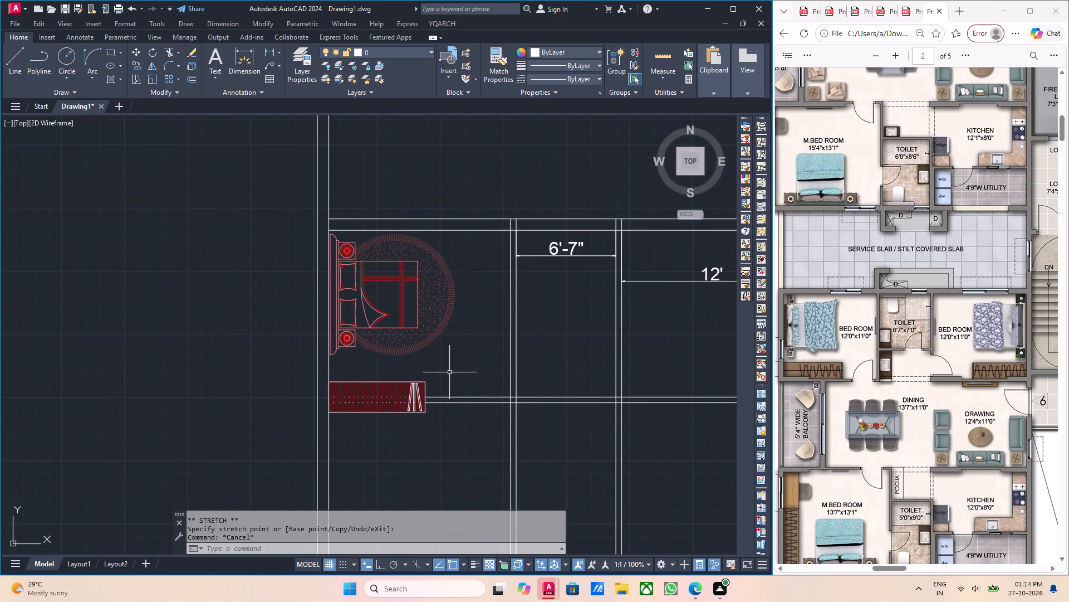
middle_drag(437, 372, 514, 367)
scroll(510, 370, up, 2)
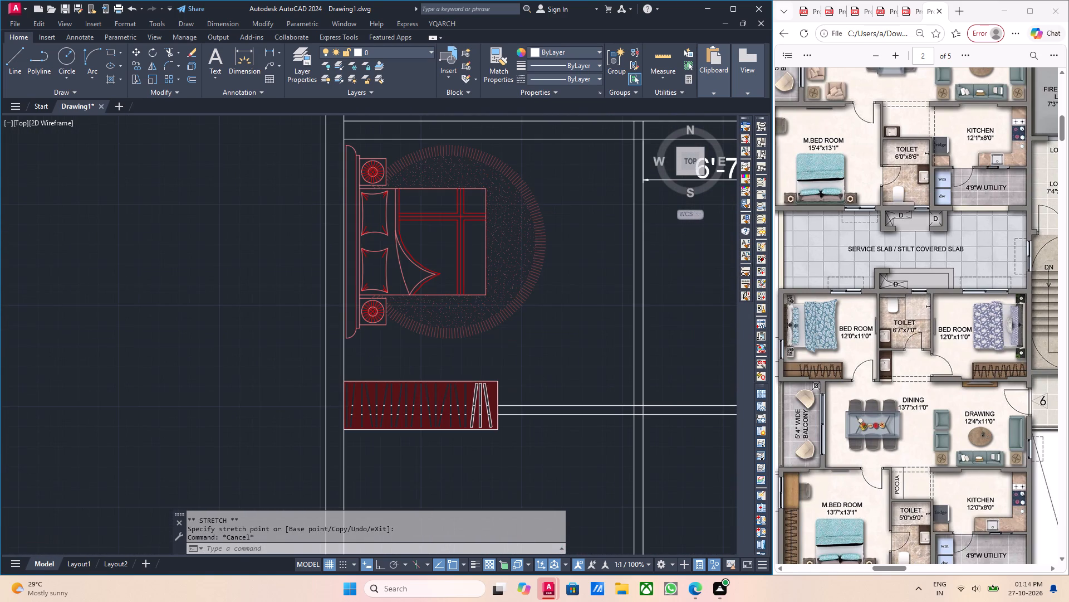
scroll(514, 391, down, 1)
middle_drag(545, 389, 576, 482)
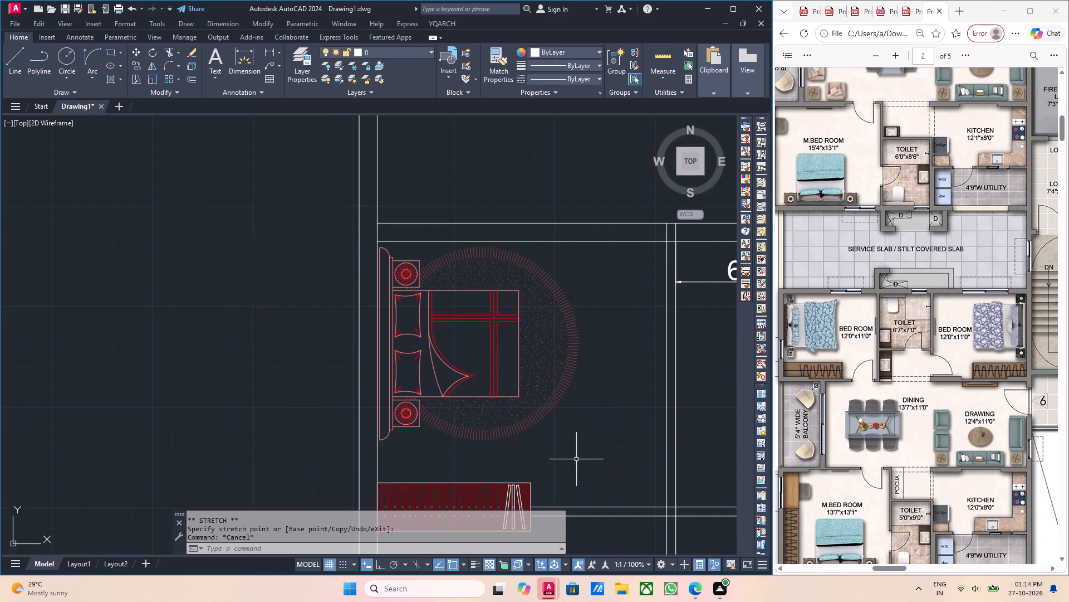
middle_drag(582, 472, 585, 477)
scroll(576, 471, down, 2)
middle_drag(586, 464, 560, 474)
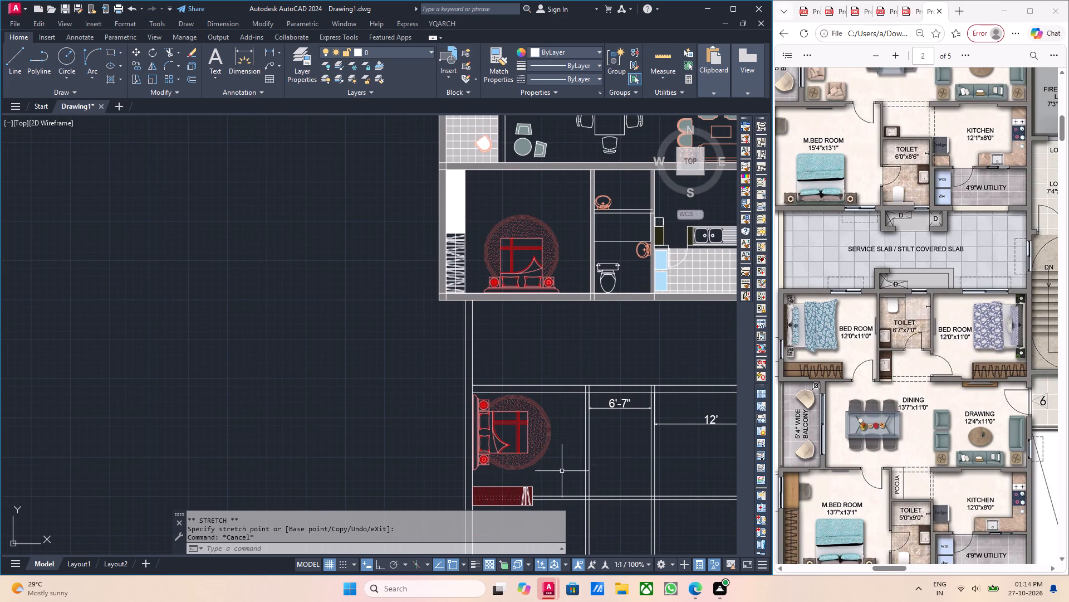
middle_drag(511, 482, 634, 442)
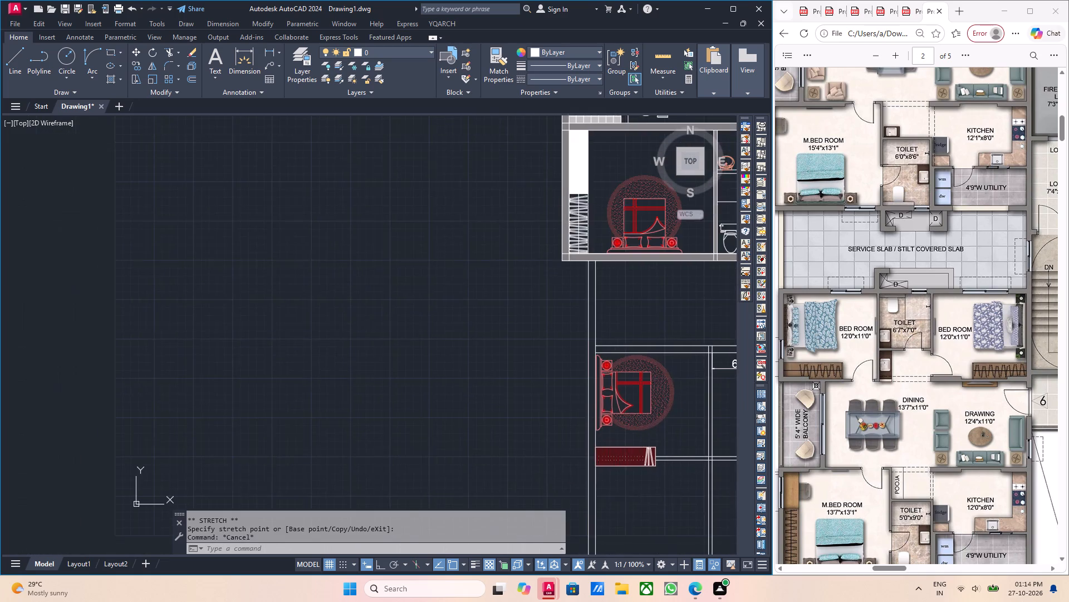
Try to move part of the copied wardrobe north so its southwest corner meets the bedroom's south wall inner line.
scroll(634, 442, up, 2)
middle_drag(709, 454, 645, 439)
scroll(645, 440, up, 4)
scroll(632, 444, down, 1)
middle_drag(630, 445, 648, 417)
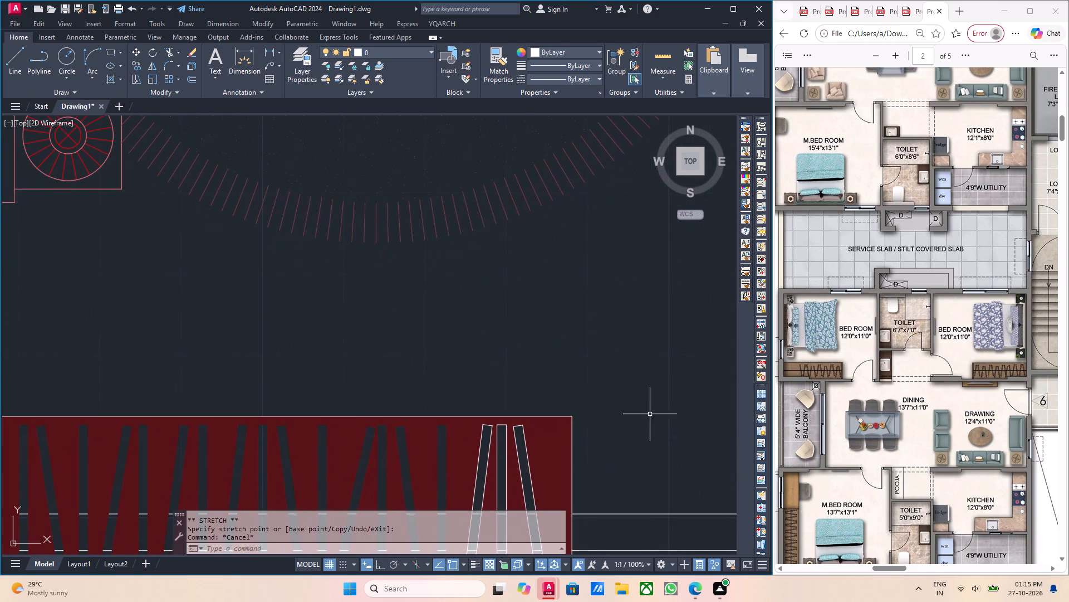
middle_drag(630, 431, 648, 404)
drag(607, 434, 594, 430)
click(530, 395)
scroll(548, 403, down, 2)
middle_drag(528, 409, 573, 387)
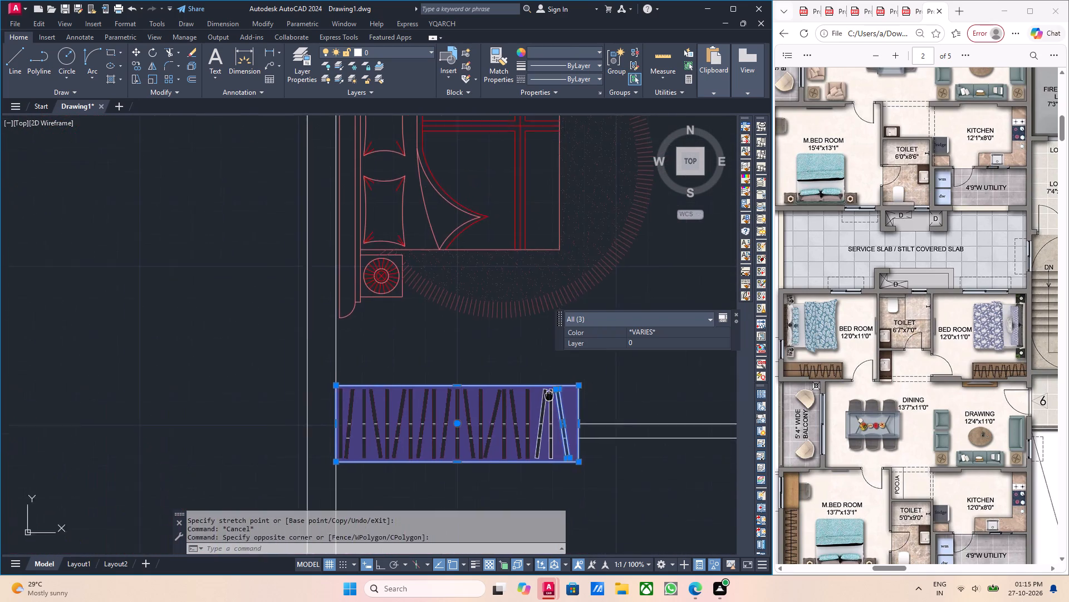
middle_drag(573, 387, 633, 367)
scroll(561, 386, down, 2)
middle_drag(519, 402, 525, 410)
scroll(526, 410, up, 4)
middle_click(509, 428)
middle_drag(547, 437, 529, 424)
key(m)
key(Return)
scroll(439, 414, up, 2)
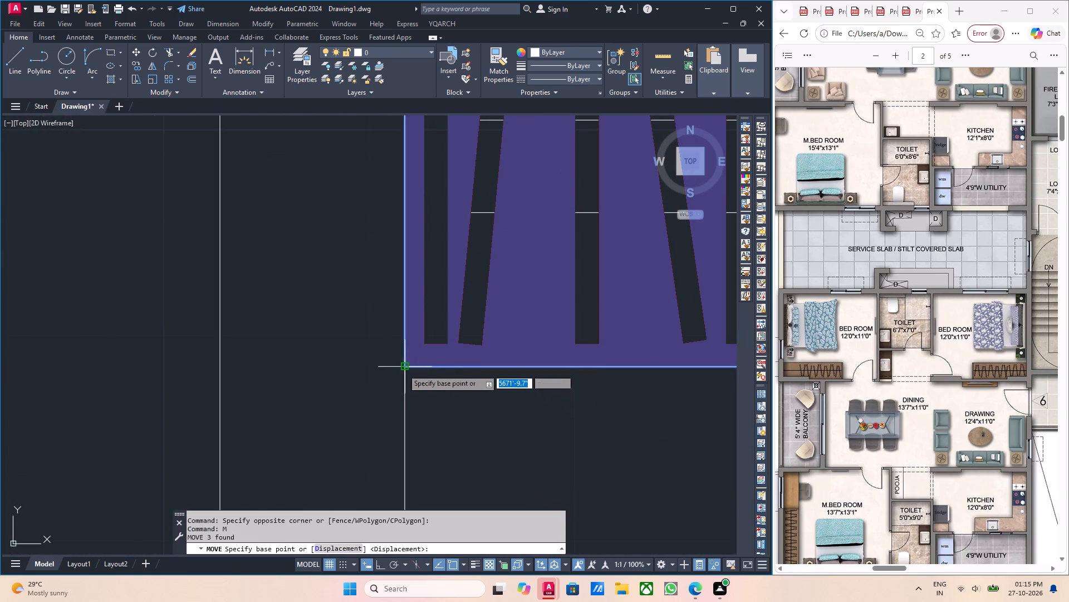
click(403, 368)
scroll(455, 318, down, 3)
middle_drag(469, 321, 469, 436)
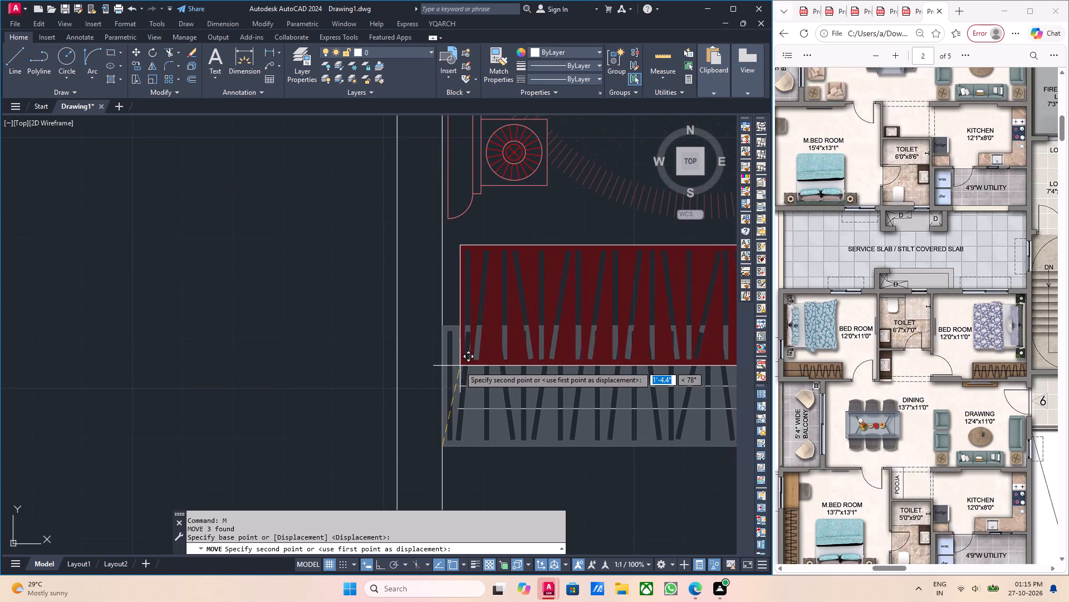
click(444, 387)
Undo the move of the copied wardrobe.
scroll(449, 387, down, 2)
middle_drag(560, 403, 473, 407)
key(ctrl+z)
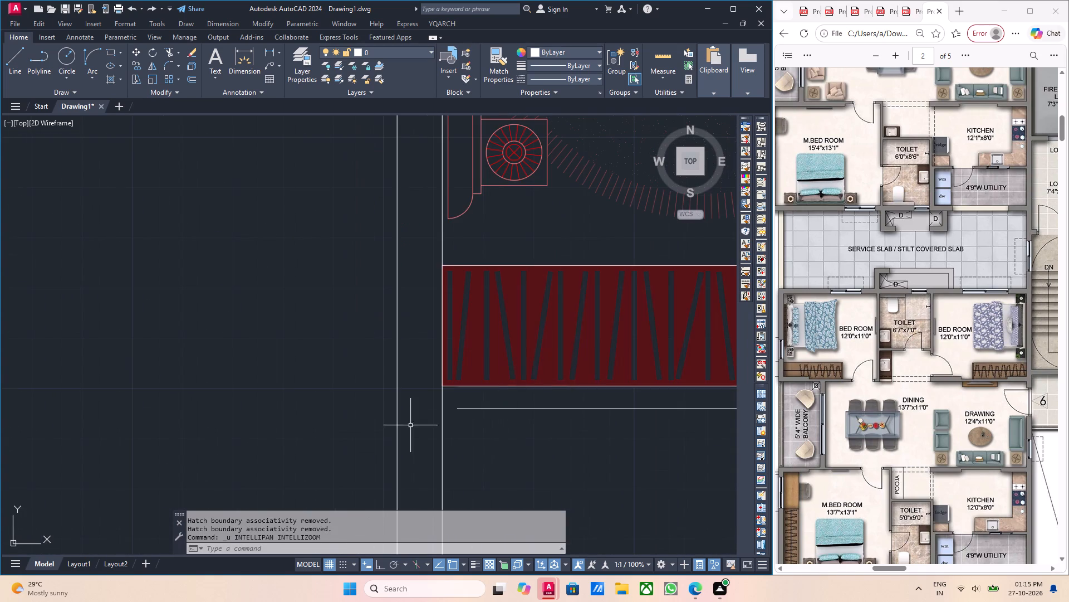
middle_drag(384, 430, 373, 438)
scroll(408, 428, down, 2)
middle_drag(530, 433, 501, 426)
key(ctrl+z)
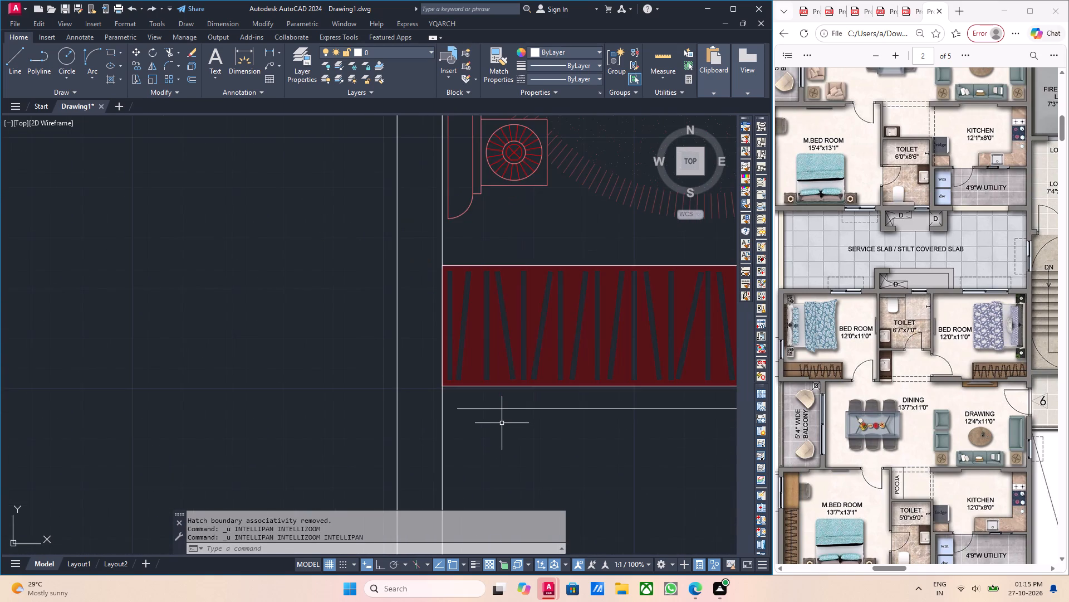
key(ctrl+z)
Move the copied wardrobe's outline and hanger shapes north so the outline's southwest corner meets the bedroom's south wall inner line.
scroll(503, 423, down, 3)
middle_drag(573, 423, 499, 435)
scroll(550, 414, up, 3)
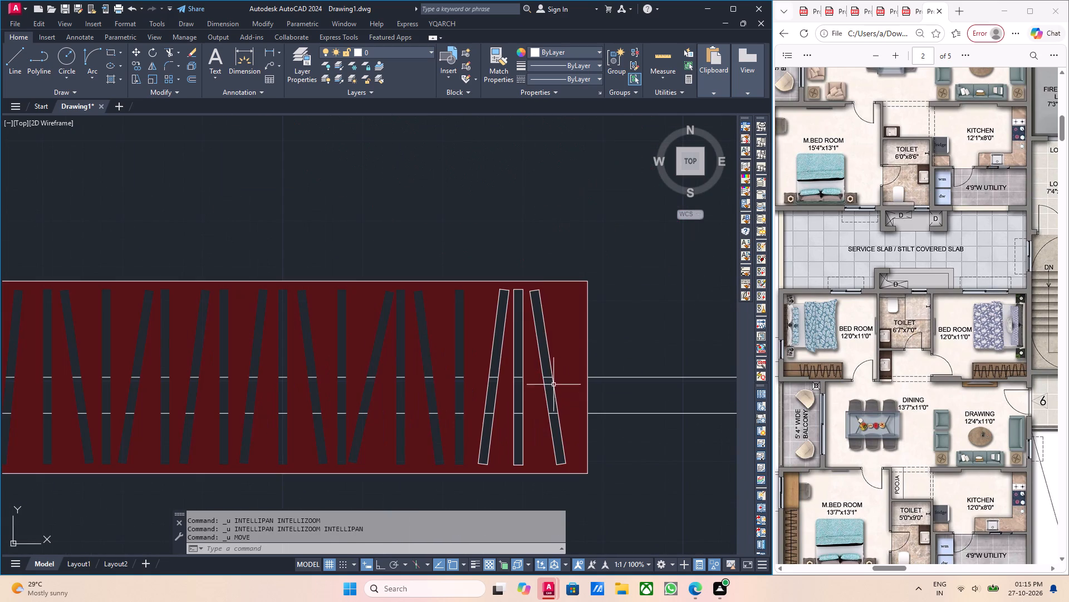
ctrl+click(542, 312)
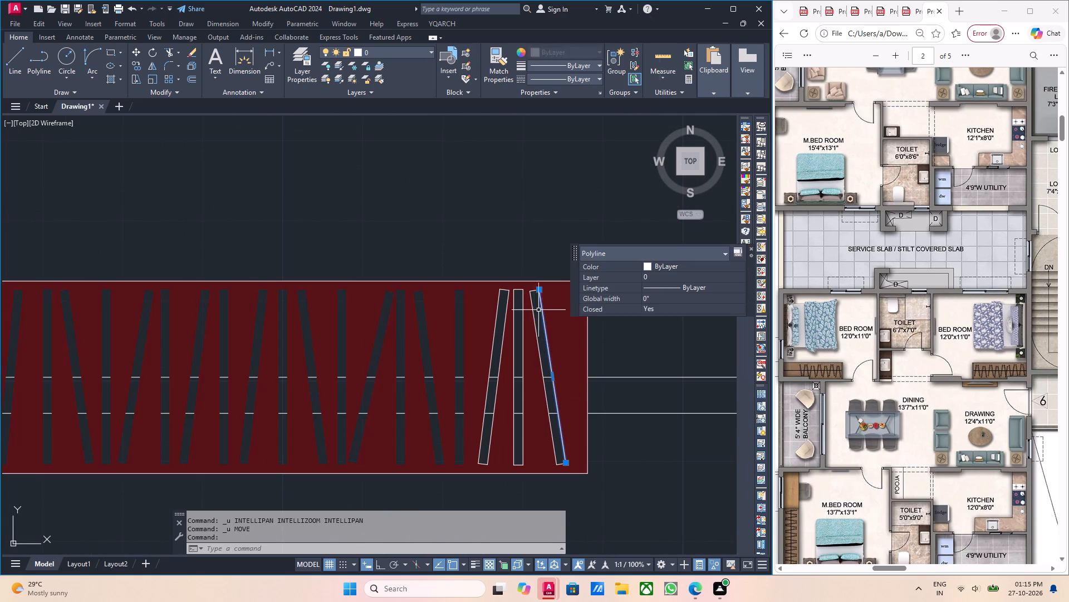
ctrl+click(533, 312)
ctrl+drag(608, 338, 600, 340)
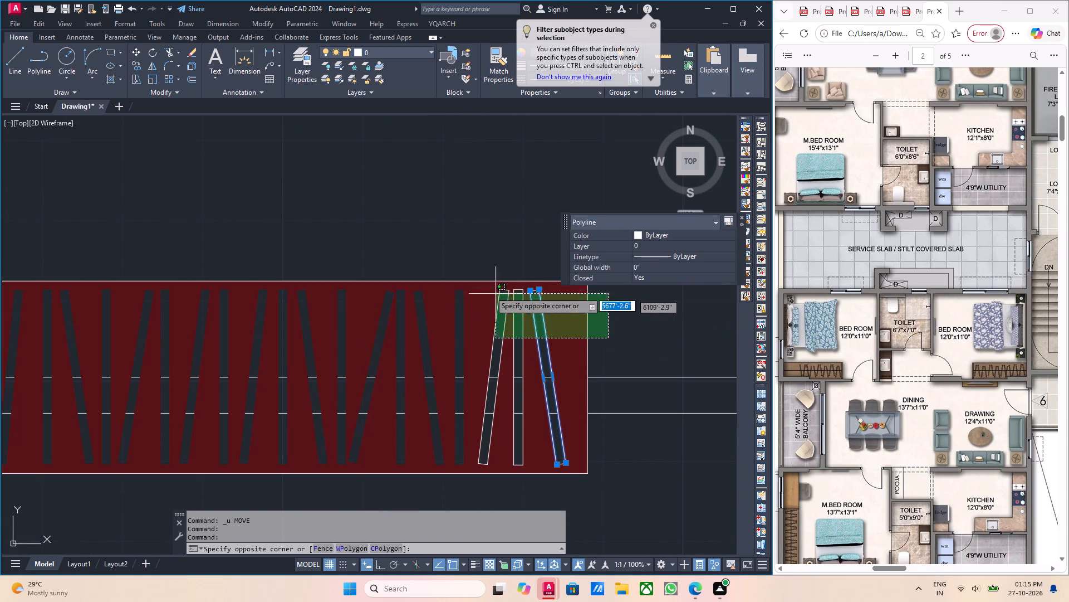
ctrl+click(459, 278)
ctrl+scroll(538, 371, up, 2)
middle_drag(553, 410, 509, 209)
middle_drag(542, 394, 529, 372)
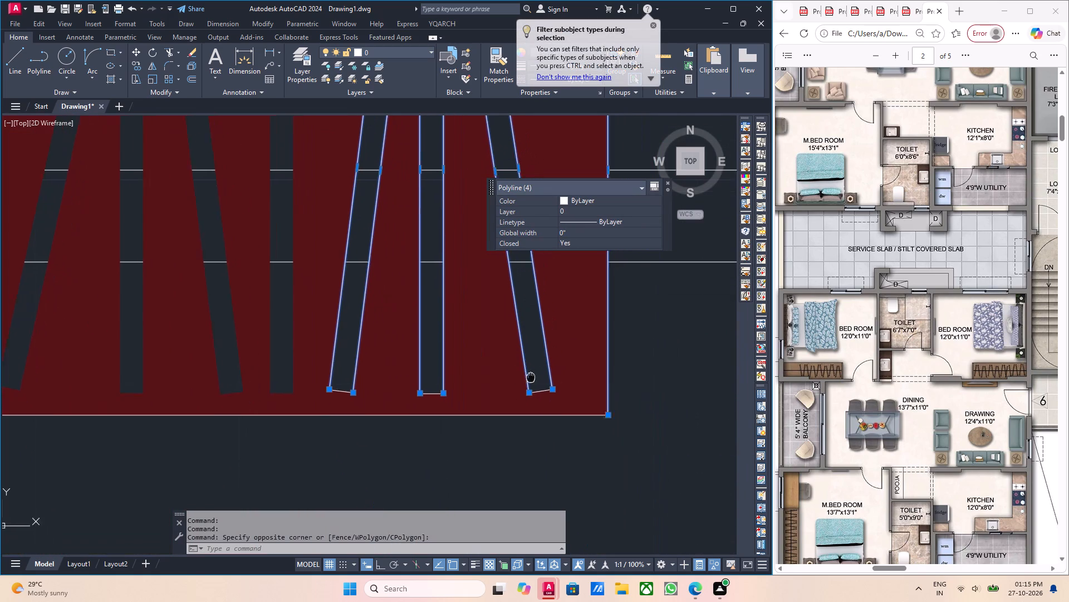
middle_drag(529, 372, 521, 329)
ctrl+drag(596, 455, 562, 410)
ctrl+click(295, 304)
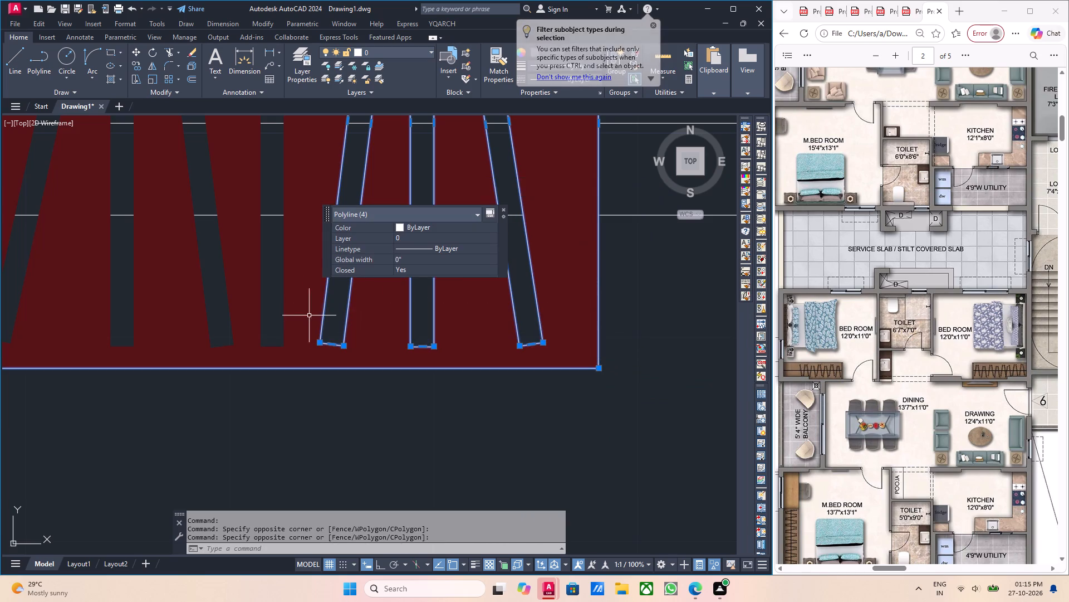
scroll(325, 337, down, 4)
middle_drag(292, 372, 394, 383)
middle_drag(334, 400, 383, 399)
middle_drag(322, 393, 385, 404)
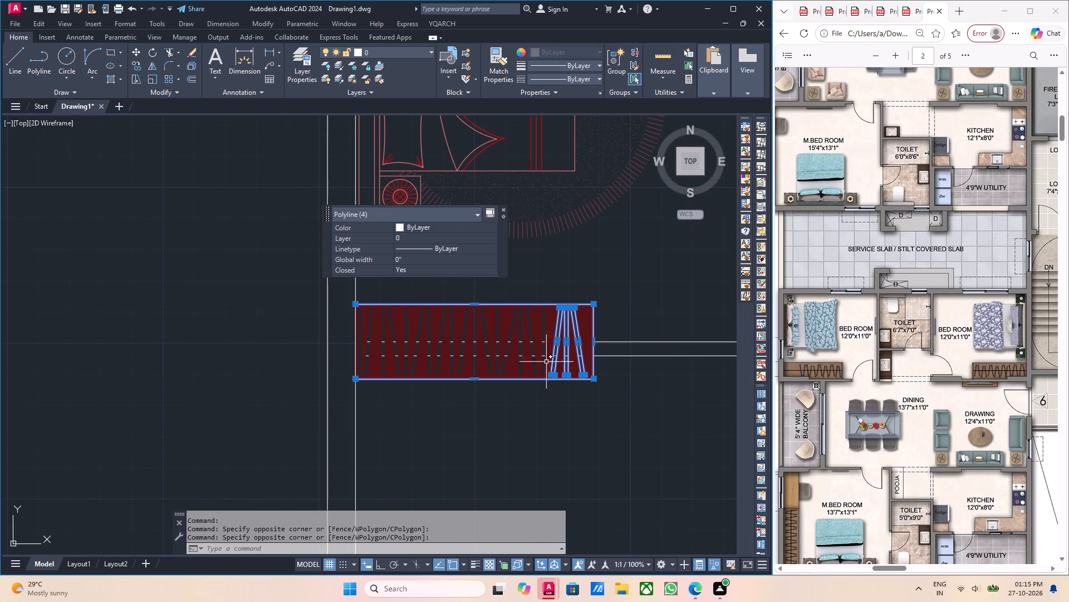
ctrl+drag(629, 328, 388, 321)
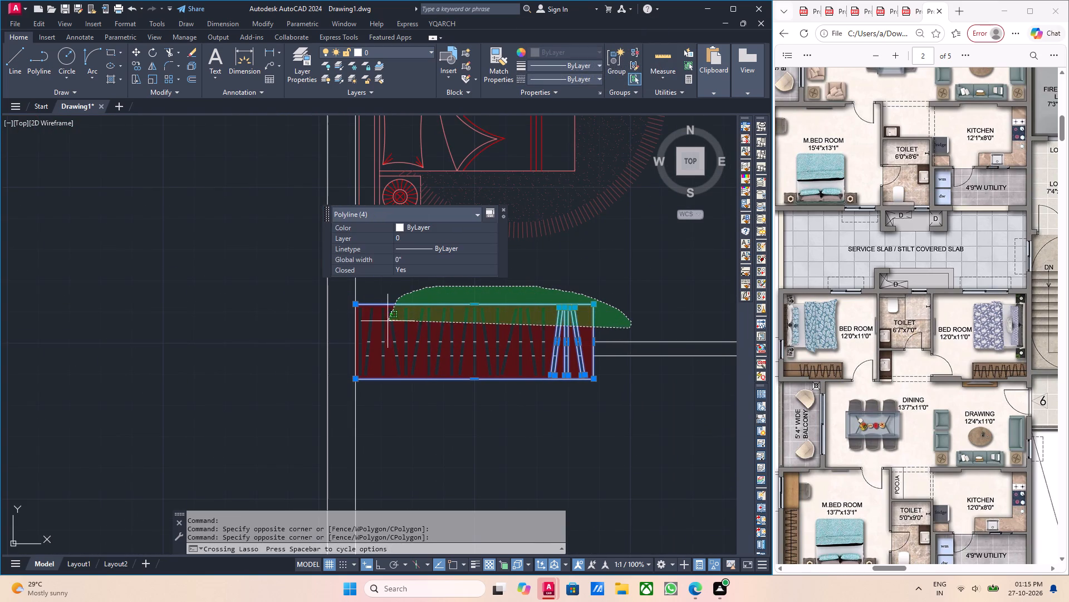
ctrl+drag(388, 321, 357, 321)
ctrl+scroll(478, 399, up, 3)
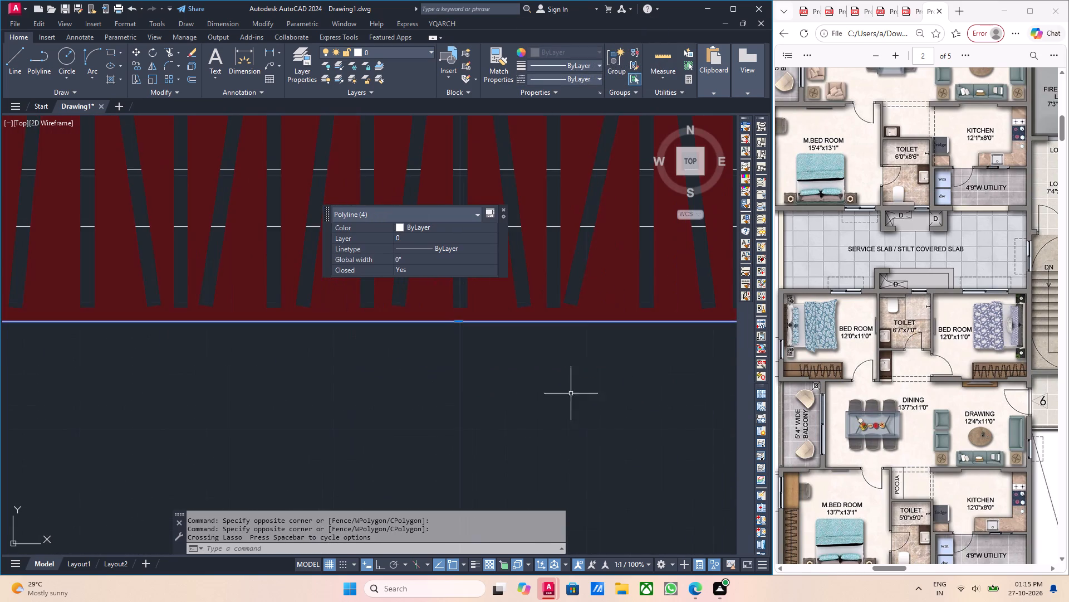
ctrl+middle_drag(566, 399, 523, 414)
ctrl+drag(611, 436, 607, 425)
ctrl+click(350, 282)
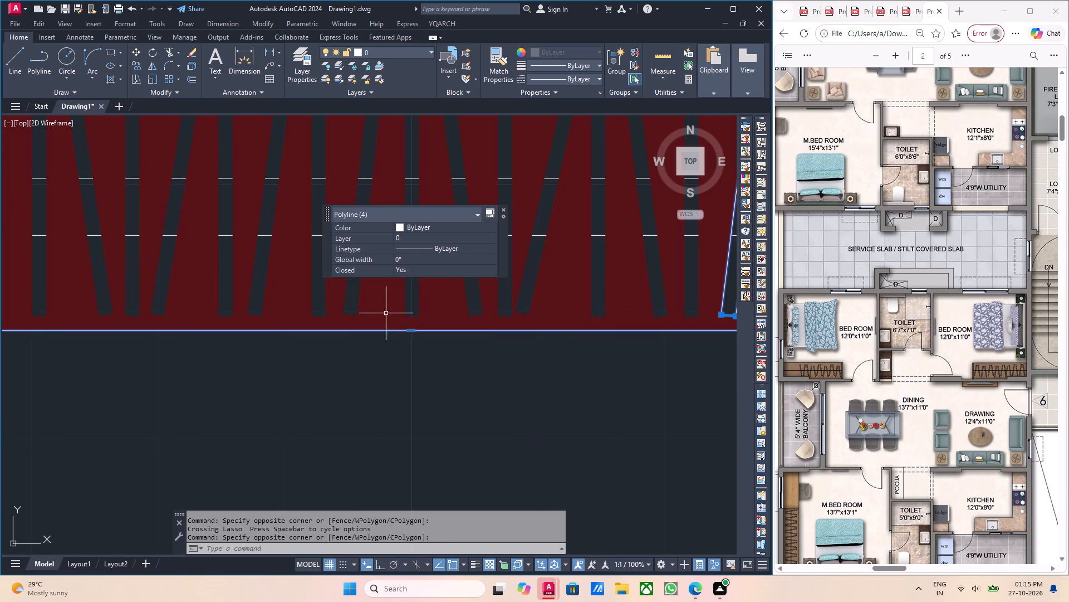
scroll(391, 319, down, 5)
middle_drag(442, 358, 482, 388)
key(m)
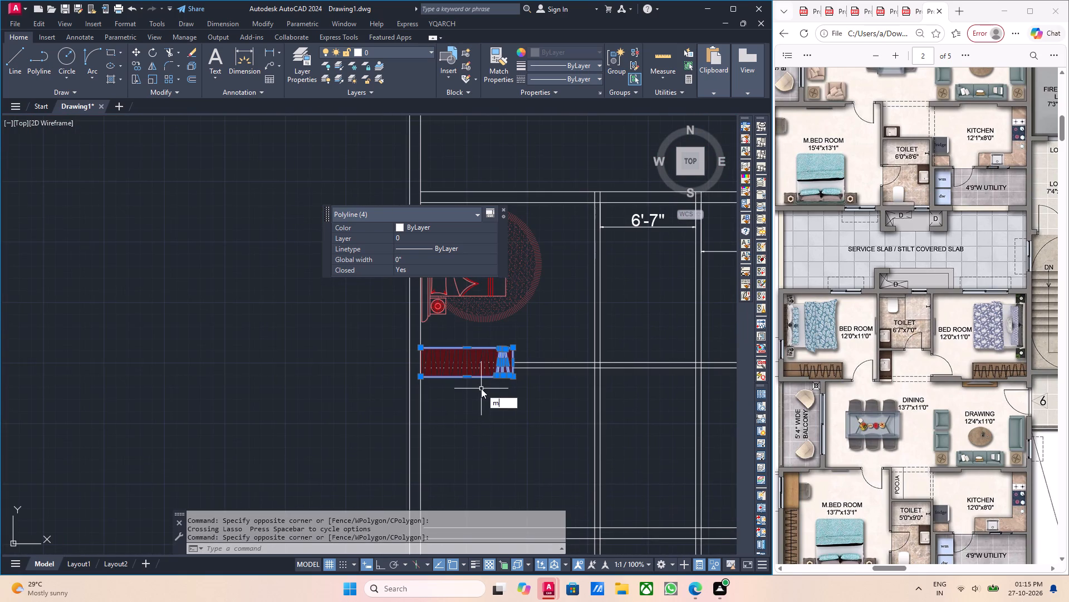
key(Return)
scroll(414, 368, up, 2)
click(431, 398)
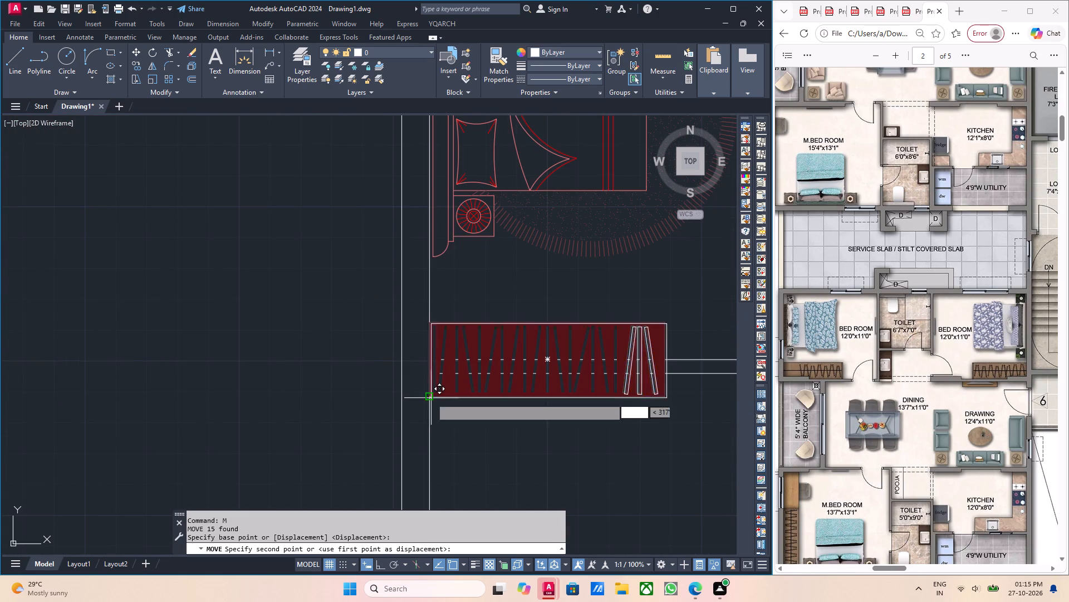
click(432, 360)
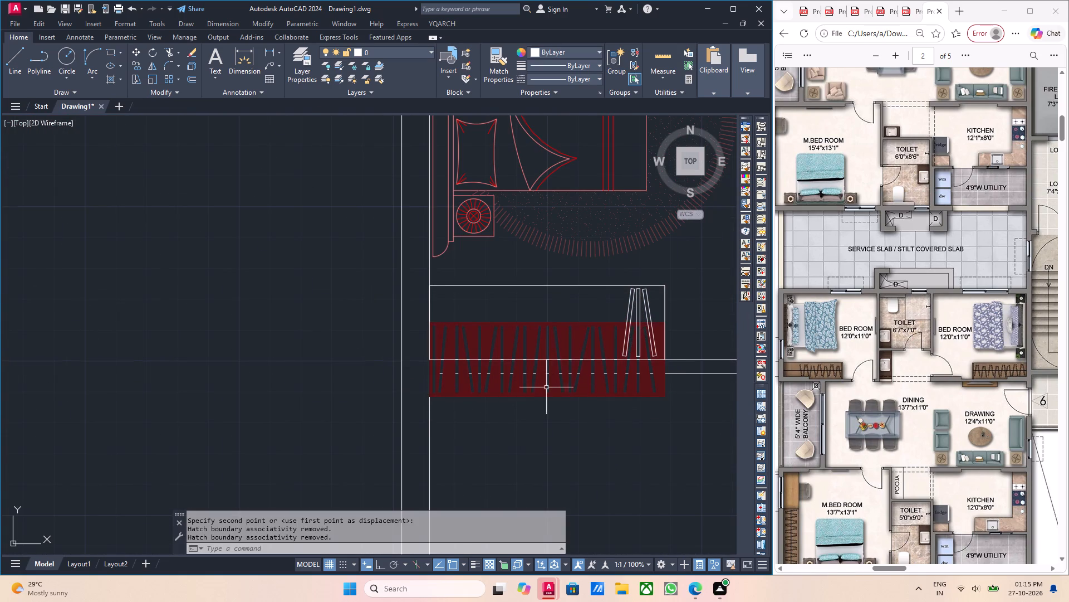
scroll(533, 396, up, 2)
middle_drag(561, 396, 361, 400)
key(Escape)
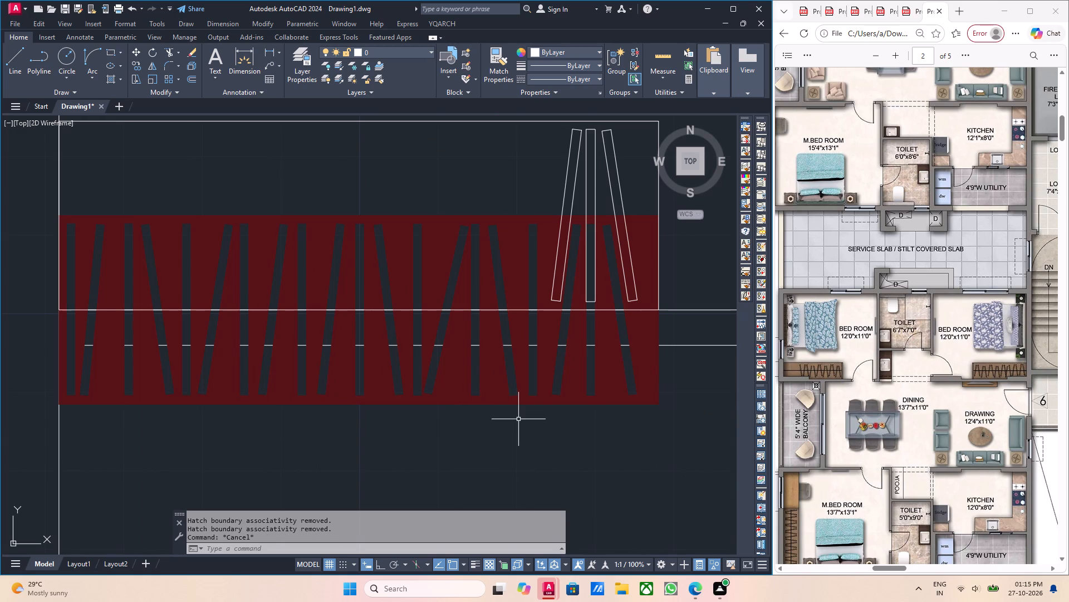
Move the copied wardrobe's solid hatch north so its southwest corner matches the outline's southwest corner at the wall lines.
drag(516, 420, 504, 416)
key(Escape)
scroll(546, 443, down, 2)
middle_drag(541, 443, 528, 446)
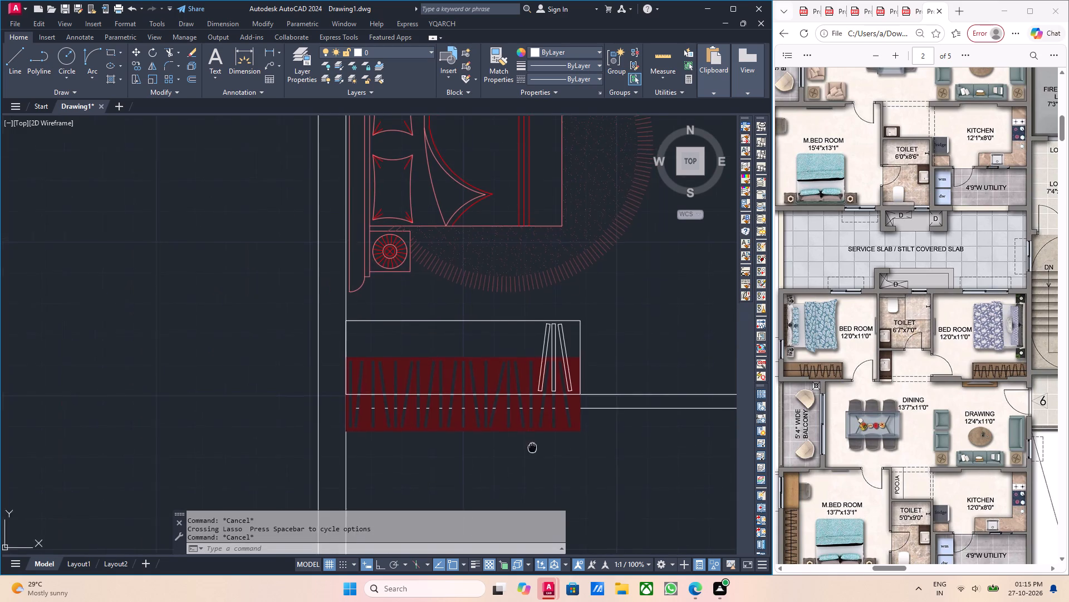
middle_drag(528, 446, 471, 446)
key(Escape)
click(478, 443)
click(521, 445)
click(524, 444)
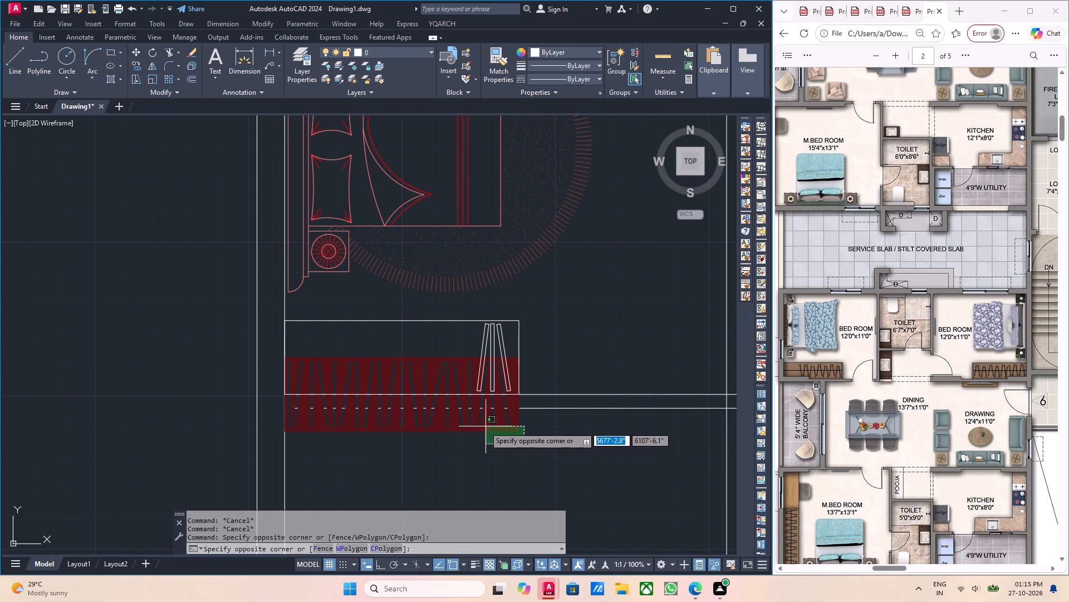
click(482, 425)
middle_drag(469, 444, 454, 446)
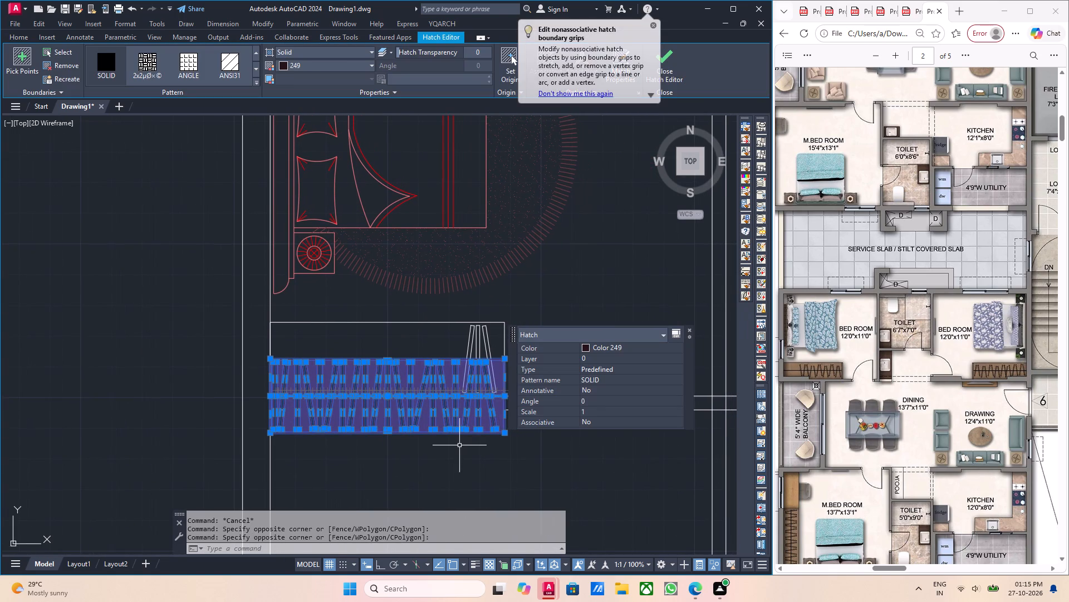
key(m)
key(Return)
scroll(342, 454, up, 2)
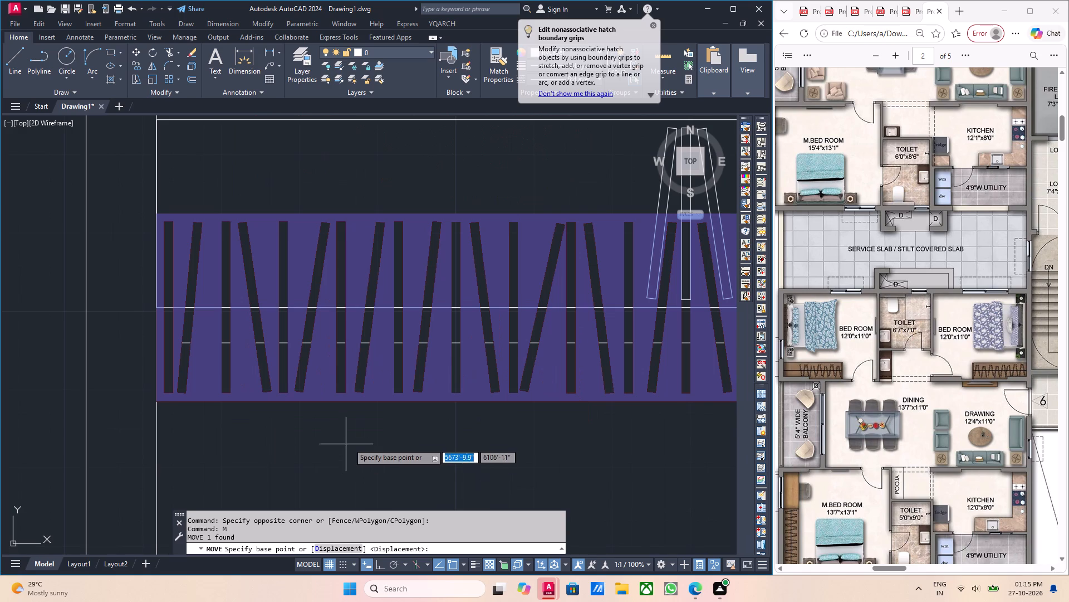
click(156, 402)
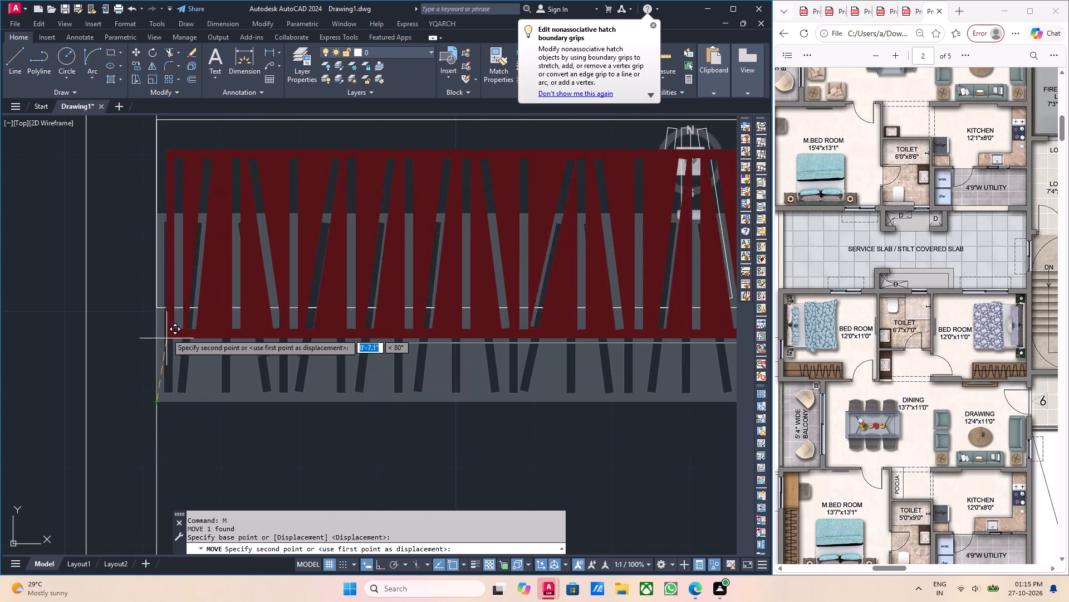
click(155, 310)
scroll(210, 329, down, 2)
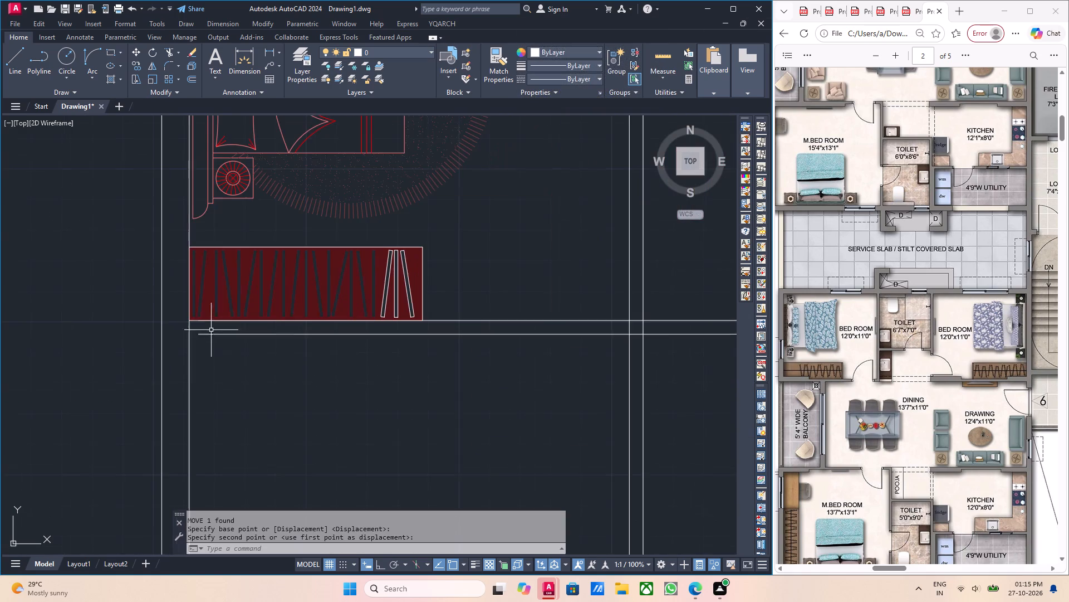
middle_drag(292, 343, 288, 372)
scroll(325, 367, up, 1)
middle_drag(327, 370, 341, 387)
key(Escape)
key(Escape)
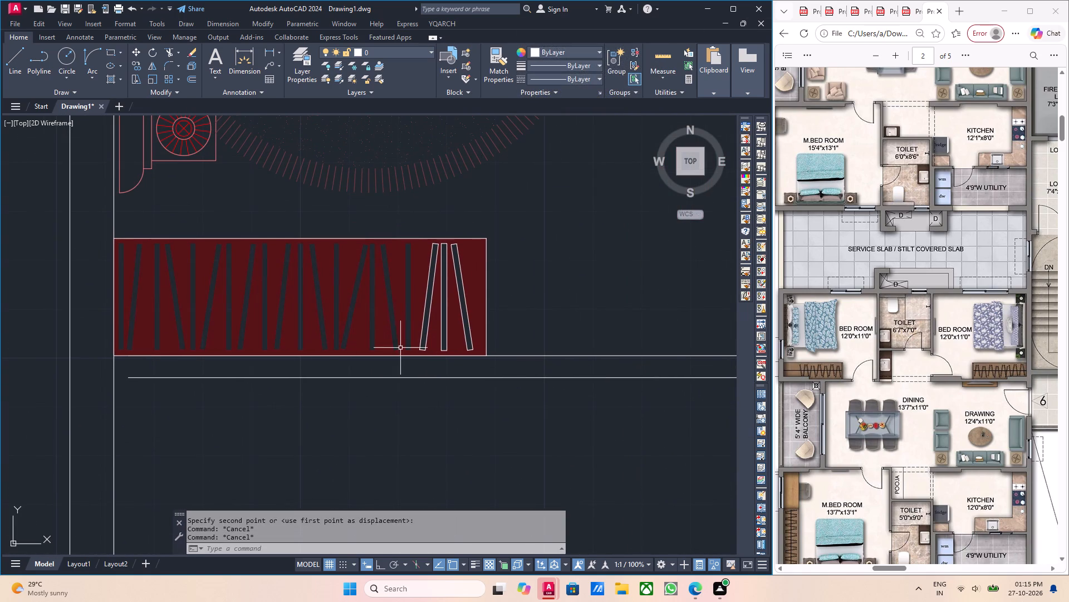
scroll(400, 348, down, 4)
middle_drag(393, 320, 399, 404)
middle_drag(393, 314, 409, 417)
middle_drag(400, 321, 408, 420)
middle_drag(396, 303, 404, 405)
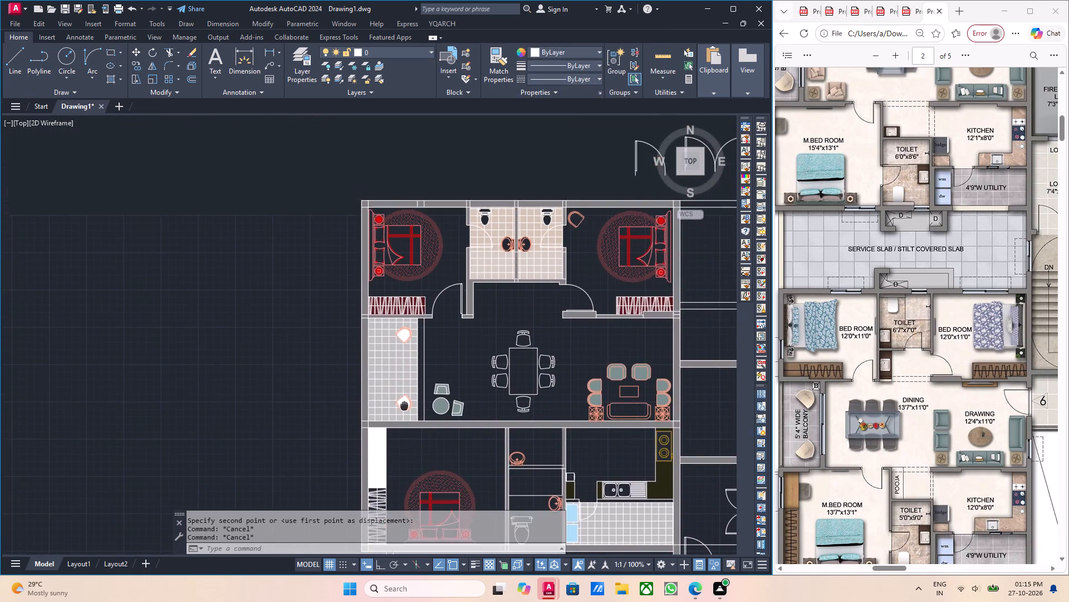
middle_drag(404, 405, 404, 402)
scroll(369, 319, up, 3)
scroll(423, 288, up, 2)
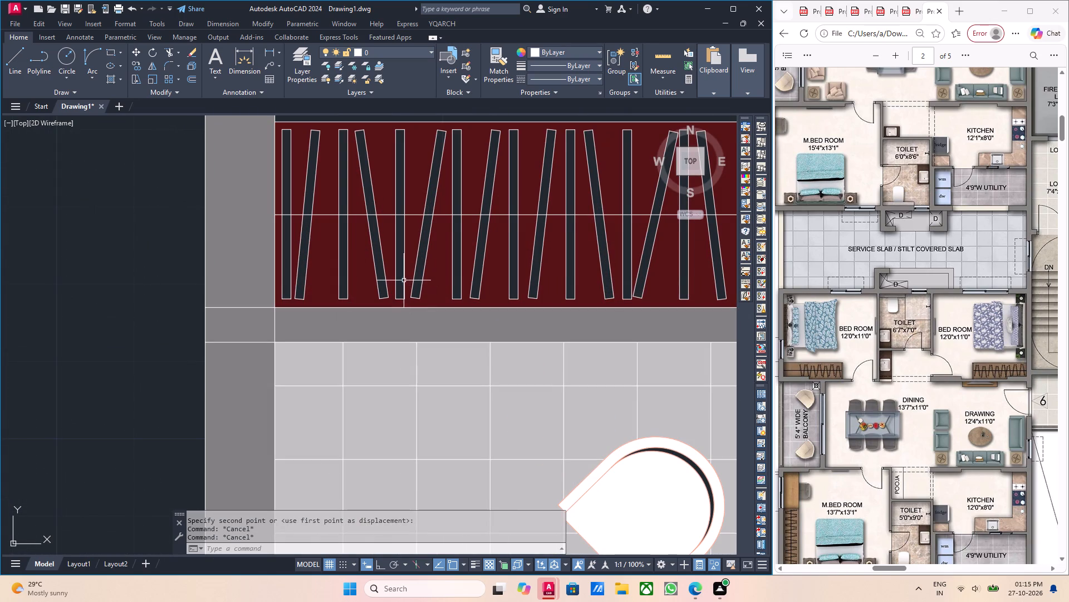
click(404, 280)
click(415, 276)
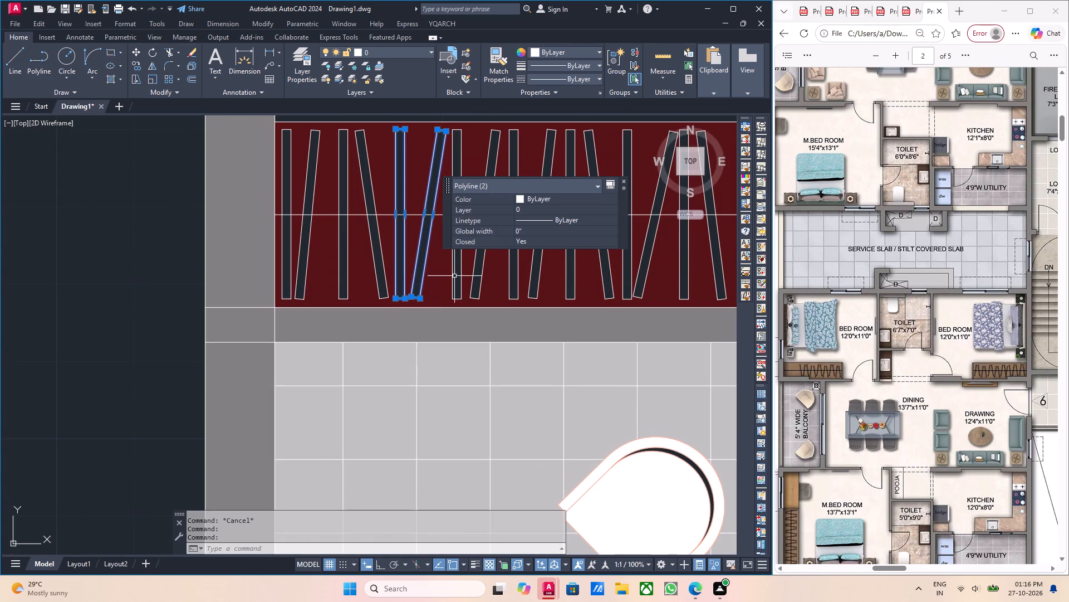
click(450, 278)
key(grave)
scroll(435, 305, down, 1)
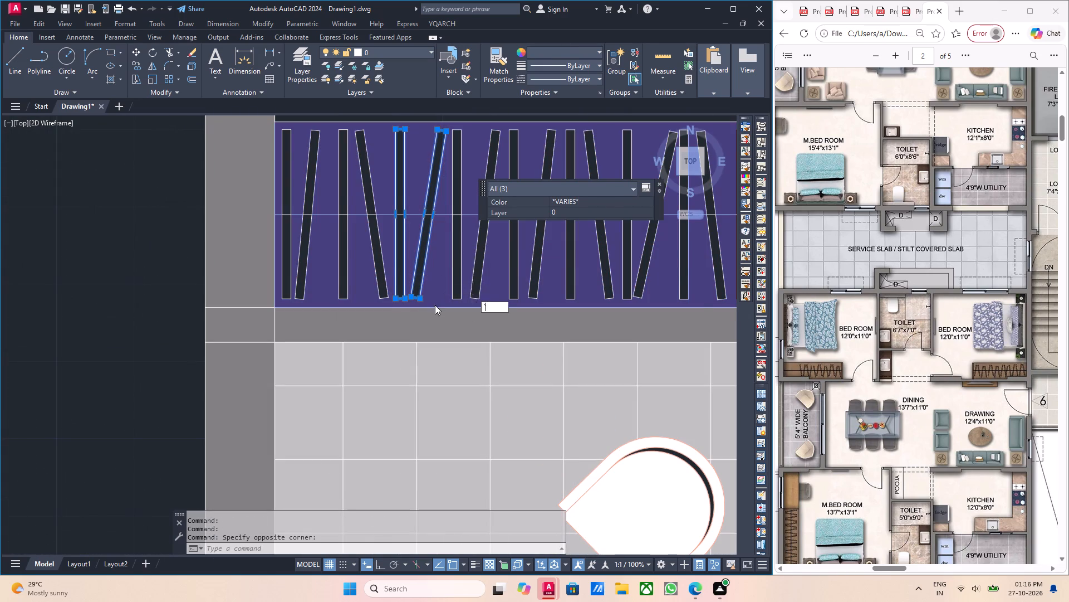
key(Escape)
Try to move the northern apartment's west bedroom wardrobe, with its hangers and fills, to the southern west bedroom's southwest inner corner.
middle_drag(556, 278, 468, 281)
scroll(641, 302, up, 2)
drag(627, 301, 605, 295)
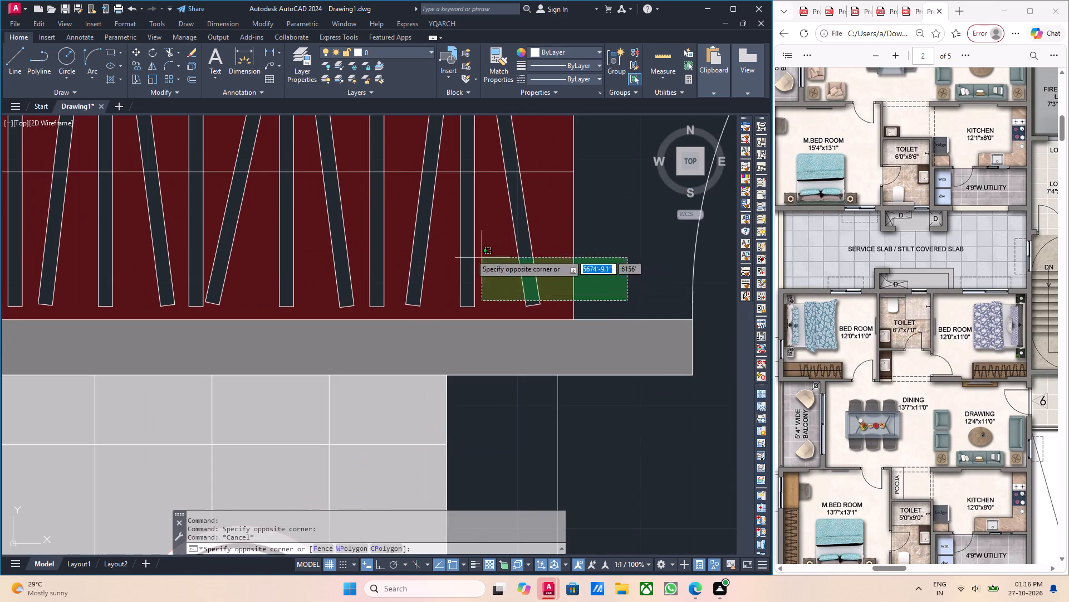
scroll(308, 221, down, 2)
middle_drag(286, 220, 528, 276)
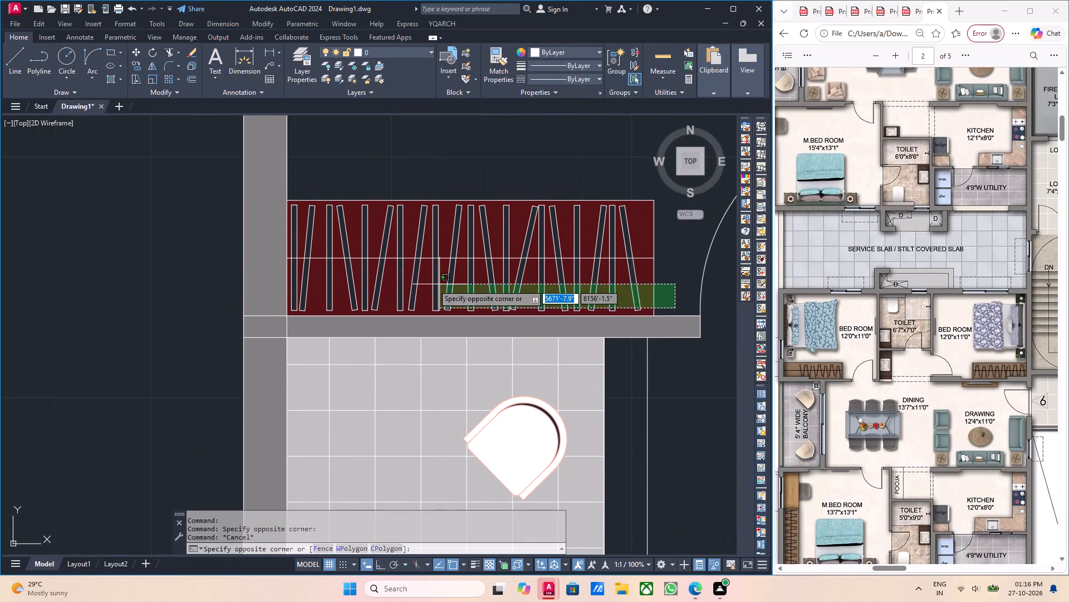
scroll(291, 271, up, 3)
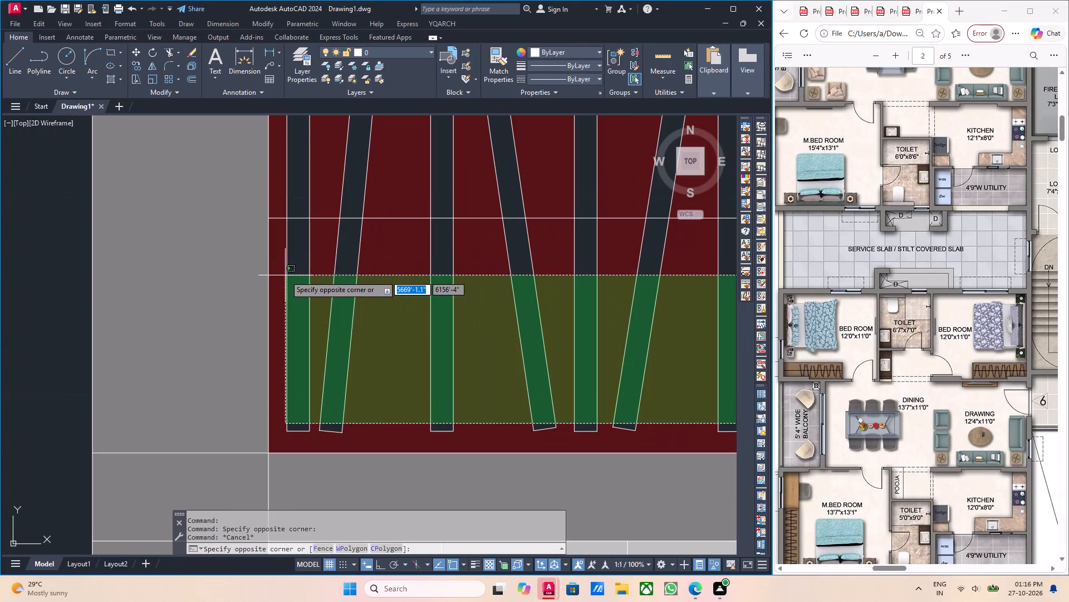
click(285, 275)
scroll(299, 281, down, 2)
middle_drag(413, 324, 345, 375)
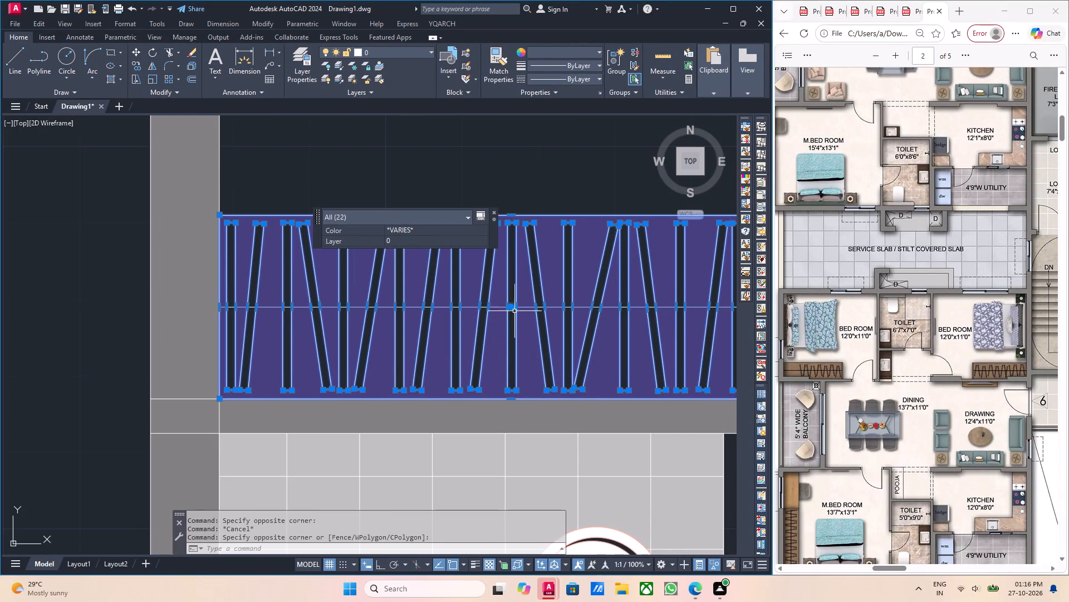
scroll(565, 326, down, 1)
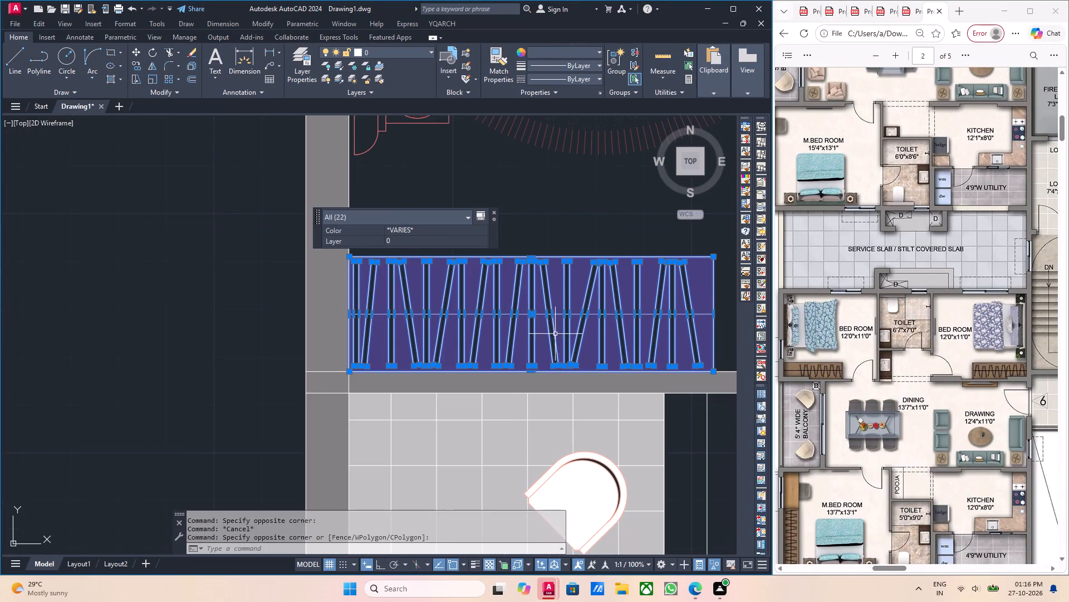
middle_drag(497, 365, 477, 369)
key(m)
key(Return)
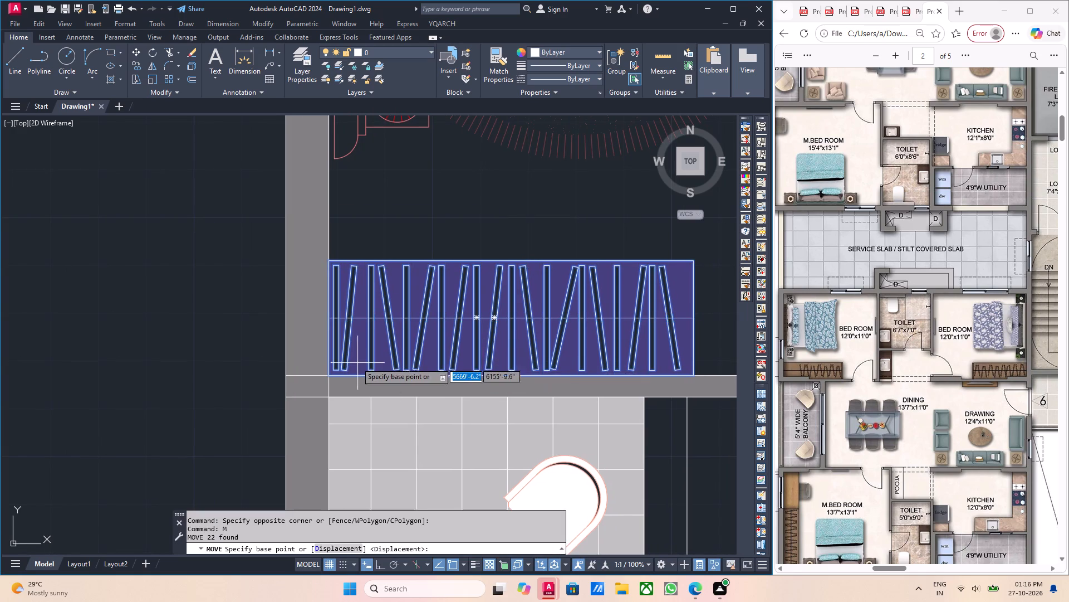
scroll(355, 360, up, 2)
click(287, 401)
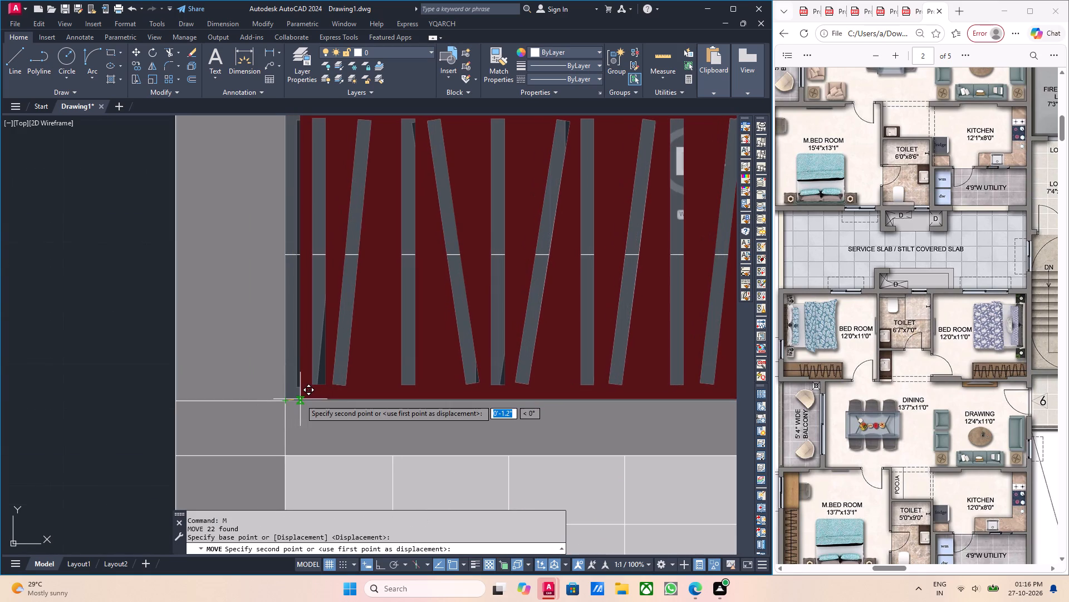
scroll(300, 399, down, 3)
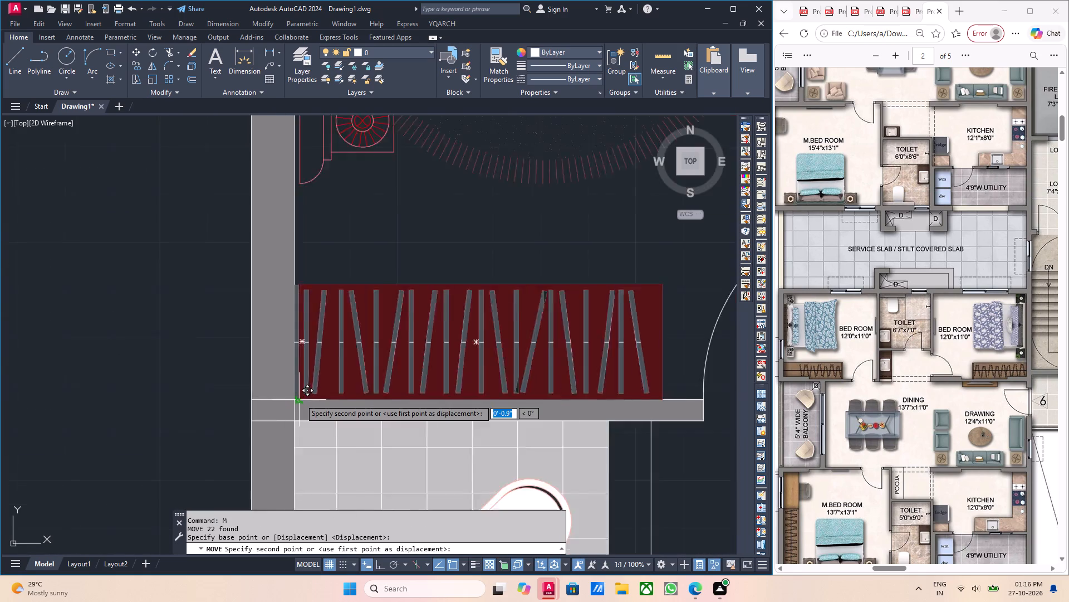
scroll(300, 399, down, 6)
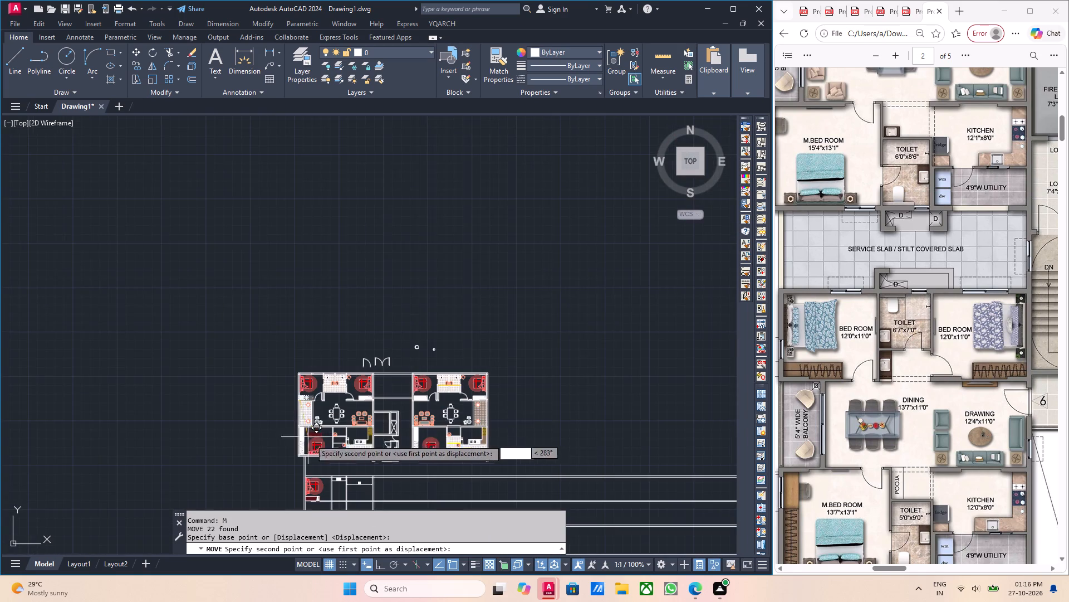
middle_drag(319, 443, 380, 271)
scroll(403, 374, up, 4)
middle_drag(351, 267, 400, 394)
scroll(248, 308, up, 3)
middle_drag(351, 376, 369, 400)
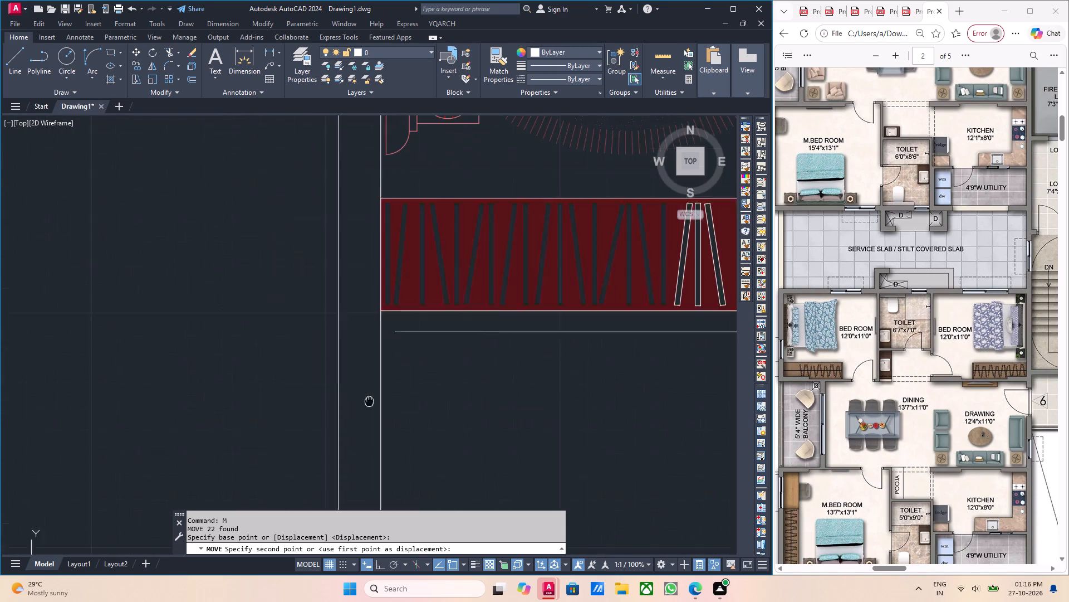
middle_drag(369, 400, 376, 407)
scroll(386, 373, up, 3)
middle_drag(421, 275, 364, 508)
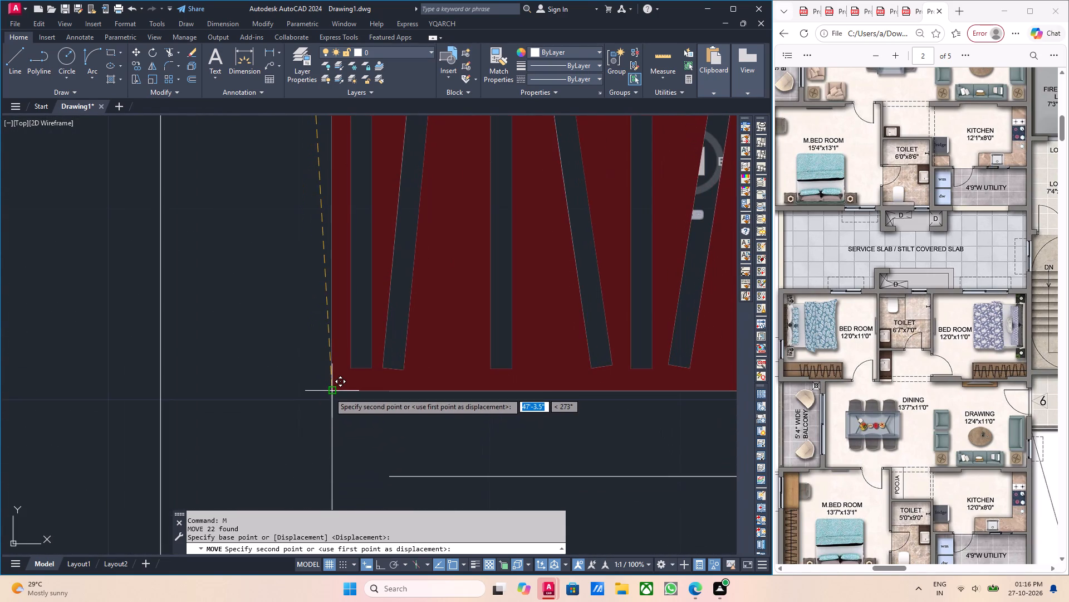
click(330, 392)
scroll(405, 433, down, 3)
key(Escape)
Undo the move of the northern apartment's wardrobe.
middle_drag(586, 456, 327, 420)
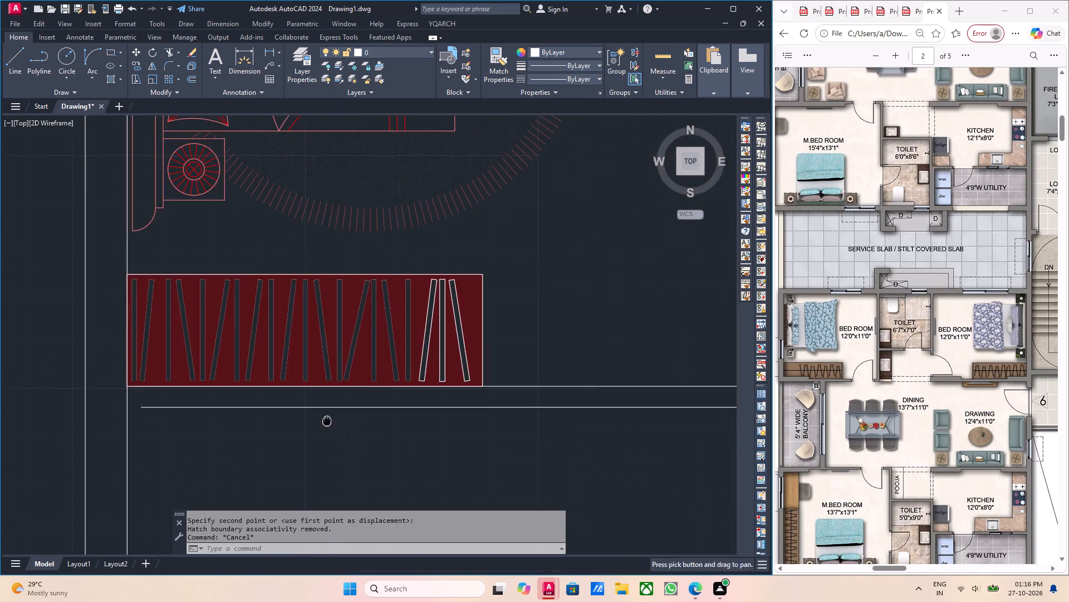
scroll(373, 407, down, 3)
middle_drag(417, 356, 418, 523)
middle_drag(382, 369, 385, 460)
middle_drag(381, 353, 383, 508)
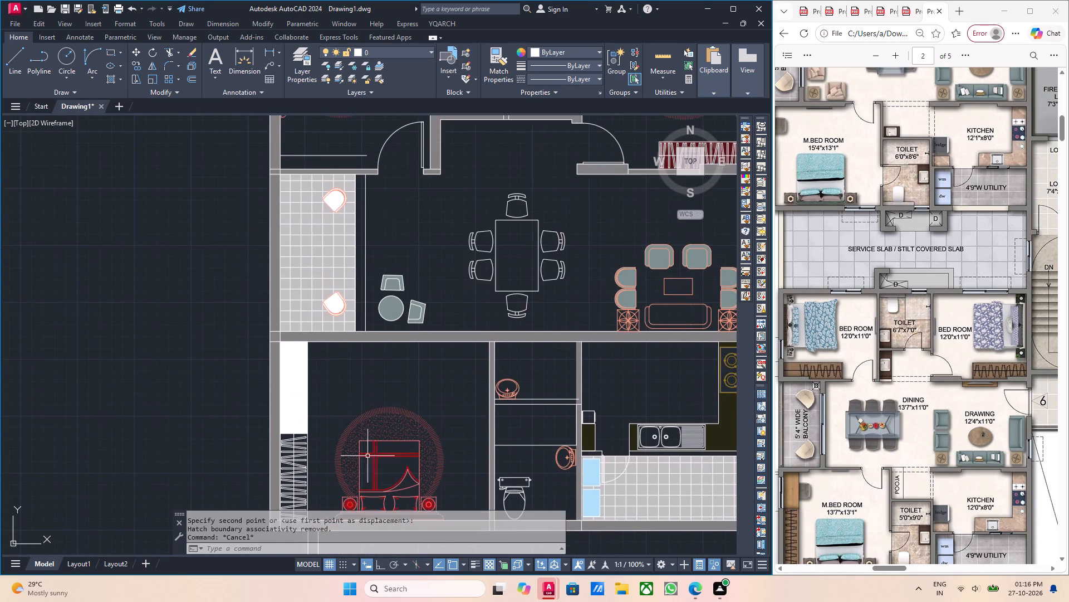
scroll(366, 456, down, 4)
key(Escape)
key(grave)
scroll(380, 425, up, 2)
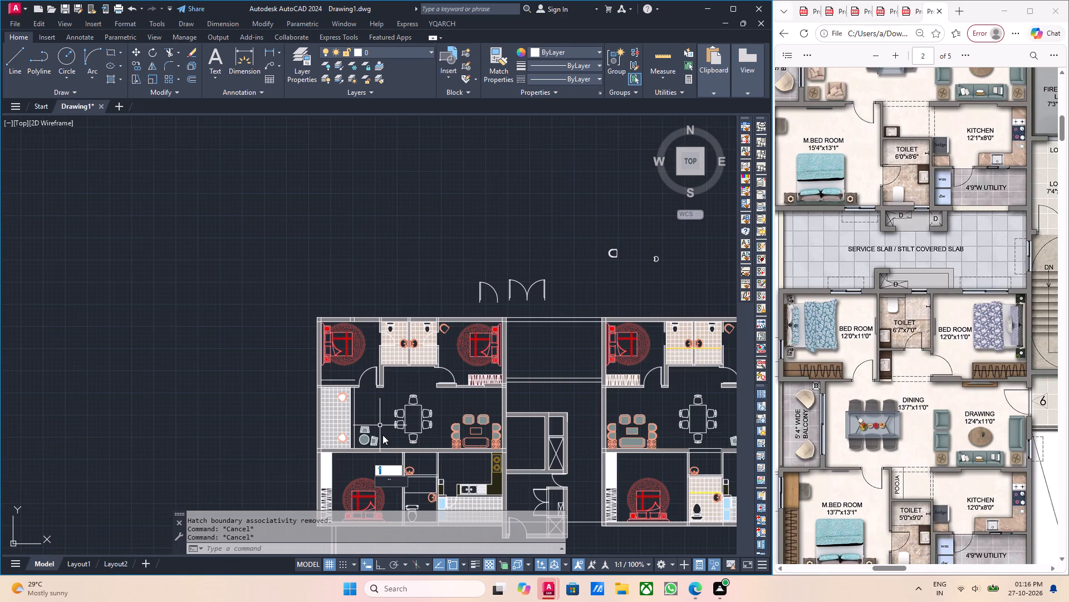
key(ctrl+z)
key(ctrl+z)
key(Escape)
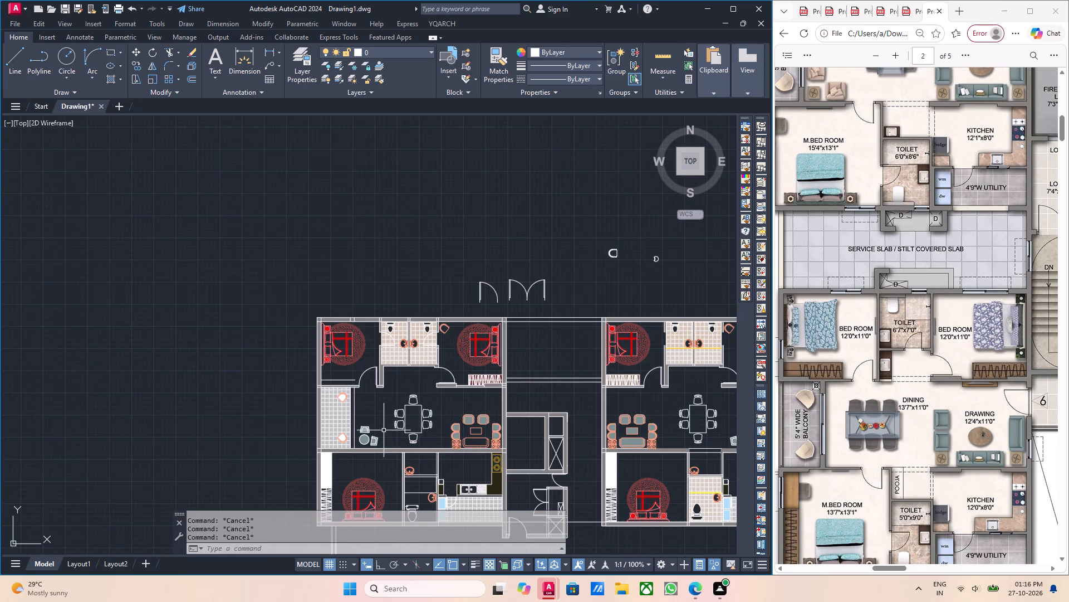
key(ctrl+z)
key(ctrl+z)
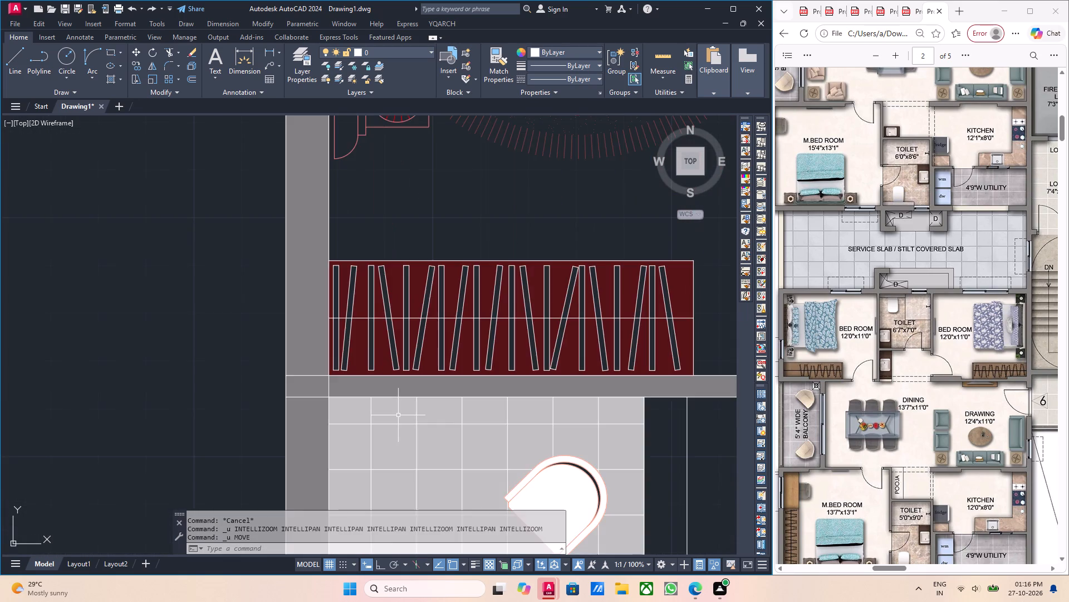
Compare the southern apartment's partly furnished west bedroom with the furnished apartment to the north.
scroll(398, 415, down, 6)
scroll(422, 434, up, 1)
key(Escape)
middle_drag(438, 478, 408, 348)
middle_drag(403, 373, 398, 366)
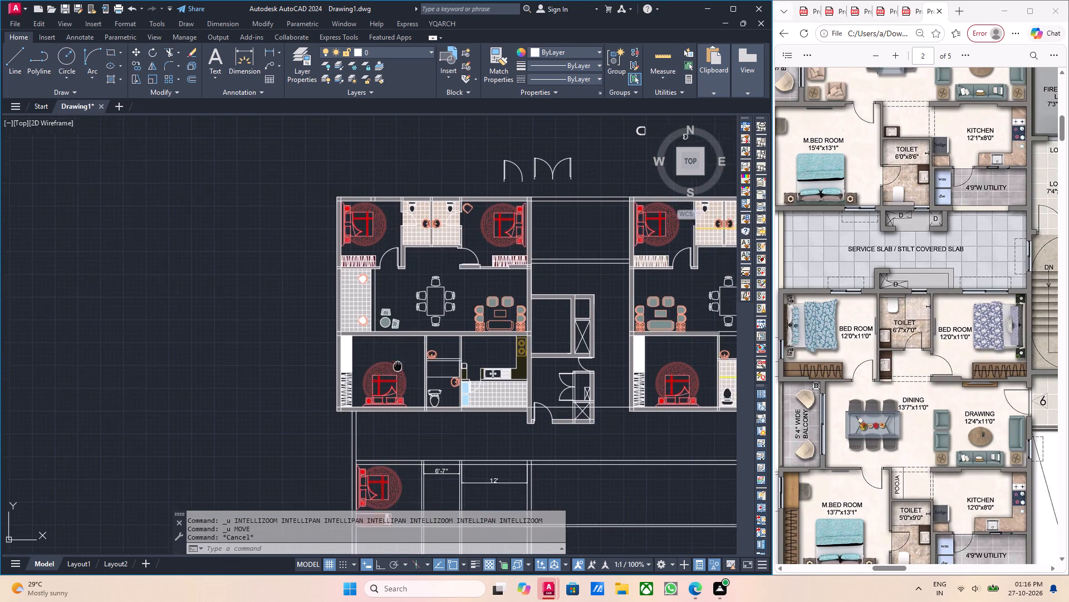
middle_drag(398, 366, 400, 317)
scroll(399, 319, up, 1)
scroll(328, 363, up, 2)
scroll(328, 360, down, 3)
middle_drag(344, 376, 347, 313)
middle_drag(320, 310, 341, 417)
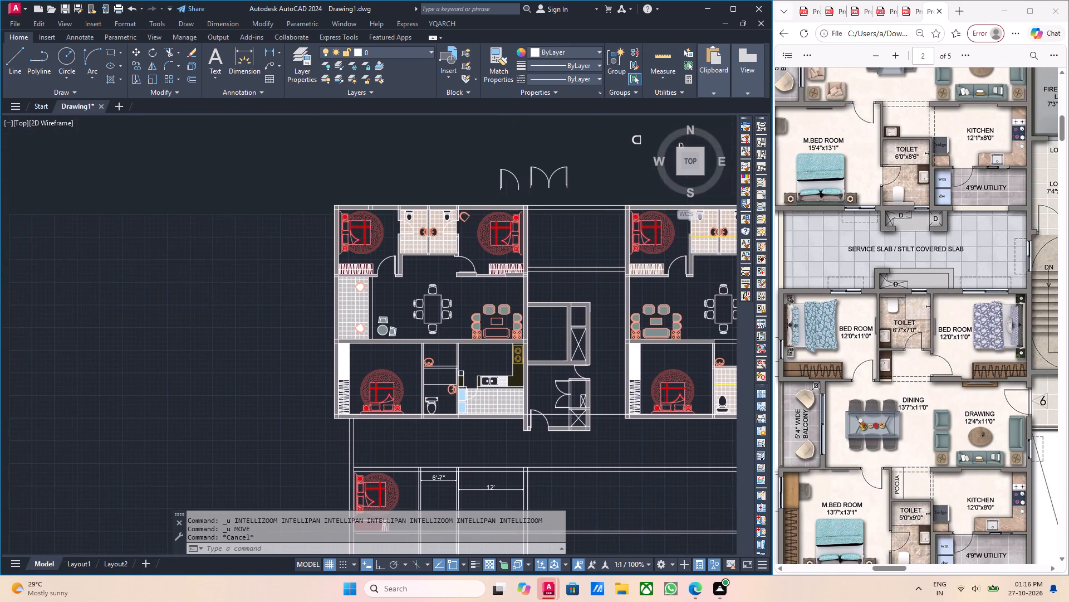
middle_drag(345, 411, 360, 392)
middle_click(364, 390)
scroll(359, 390, up, 4)
scroll(359, 380, down, 5)
middle_drag(415, 386, 359, 333)
middle_drag(367, 386, 351, 375)
scroll(284, 381, up, 2)
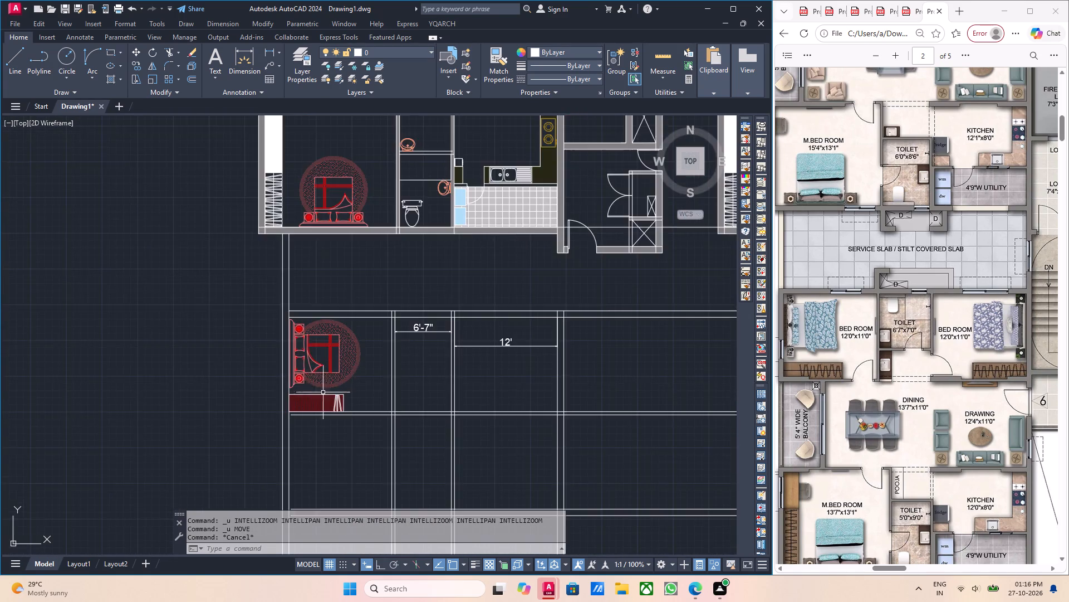
scroll(324, 395, up, 2)
middle_drag(332, 399, 324, 422)
scroll(337, 436, down, 3)
middle_drag(376, 437, 374, 455)
middle_drag(381, 400, 380, 415)
scroll(399, 399, up, 1)
middle_drag(399, 399, 404, 473)
middle_drag(374, 382, 376, 294)
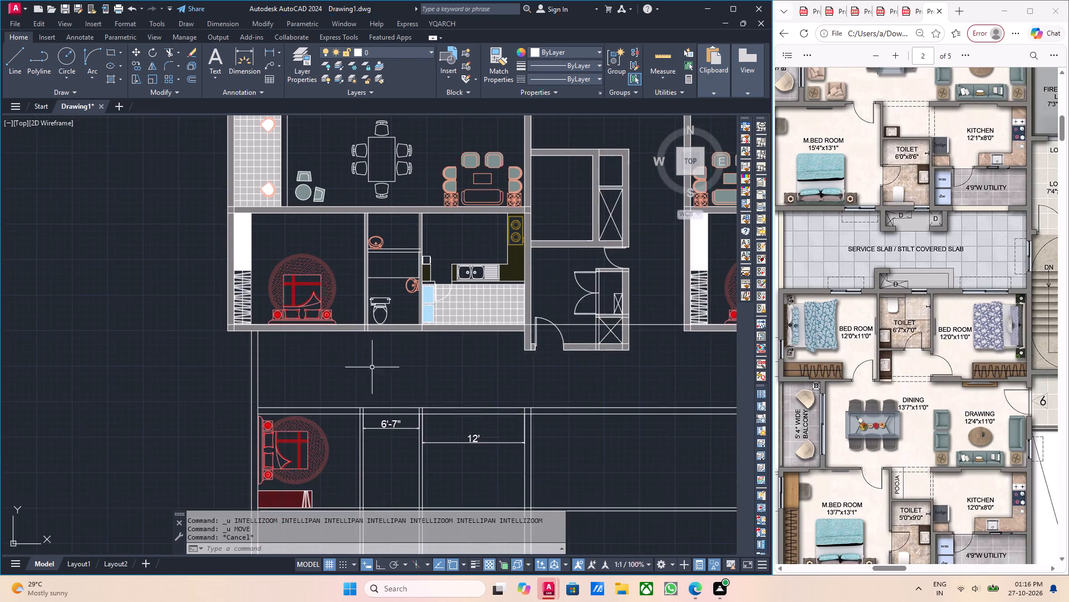
Offset the inner line of the southern west bedroom's east wall 6 inches west into the room.
middle_drag(355, 378, 364, 289)
scroll(364, 371, up, 5)
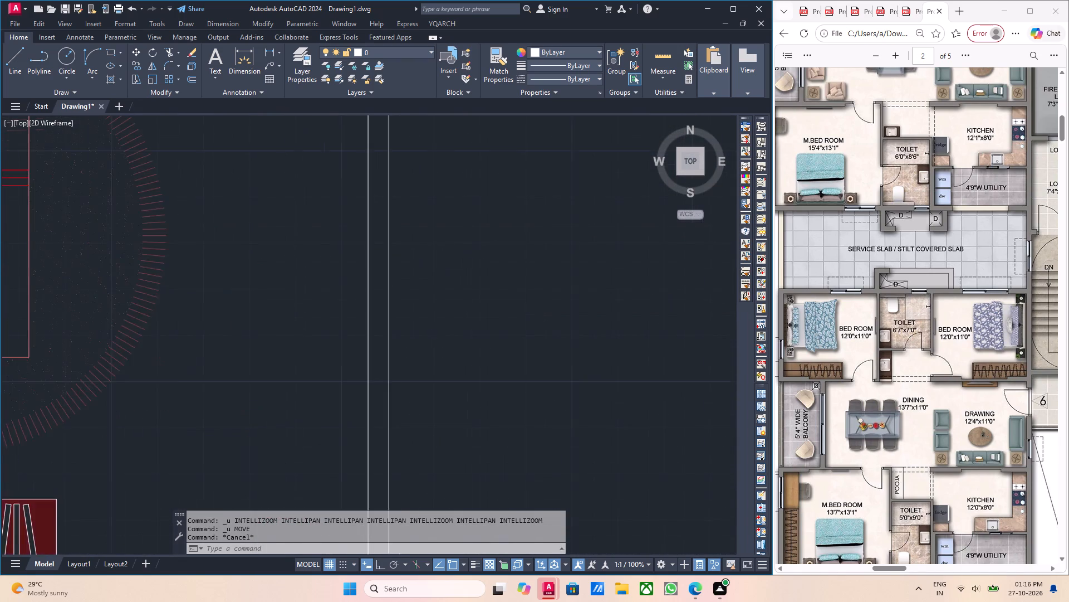
click(375, 396)
click(355, 392)
middle_drag(410, 404, 357, 406)
key(o)
key(Return)
scroll(345, 416, up, 1)
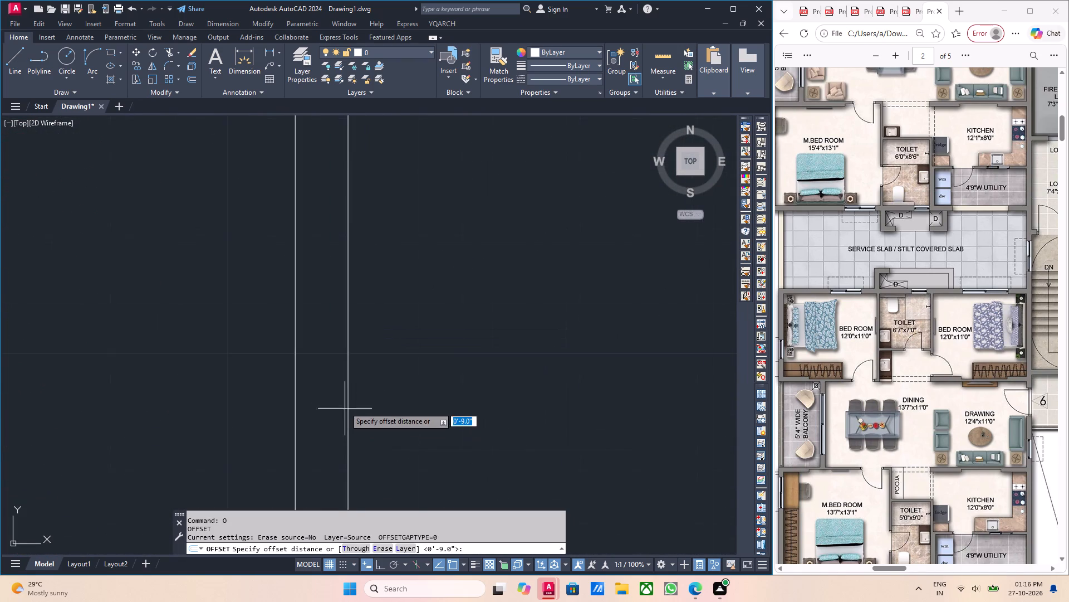
scroll(346, 388, down, 4)
middle_drag(346, 430, 359, 387)
scroll(361, 387, down, 1)
scroll(349, 426, up, 4)
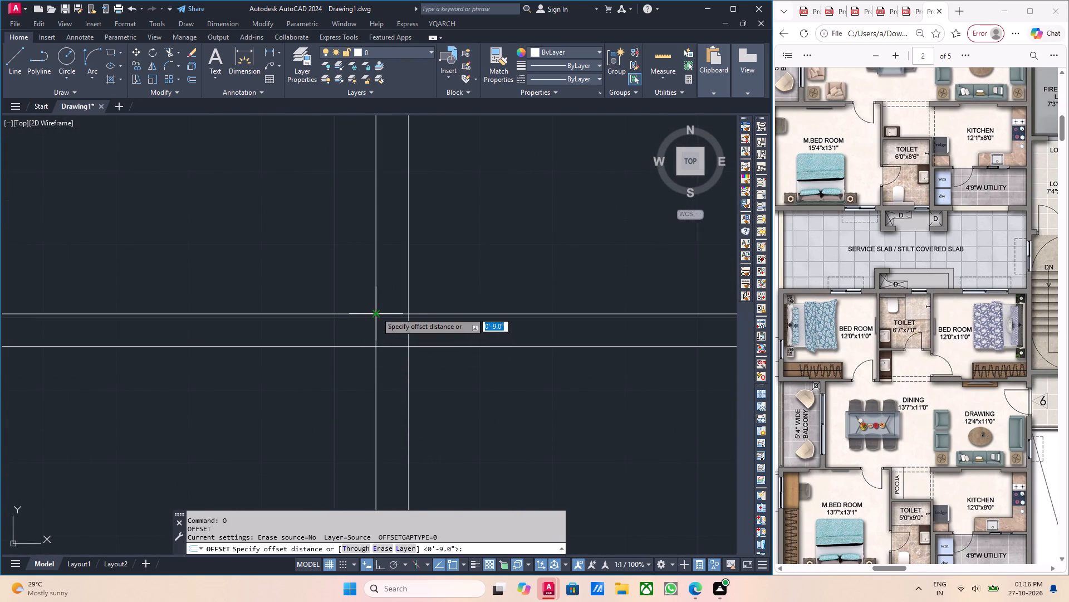
click(376, 312)
key(6)
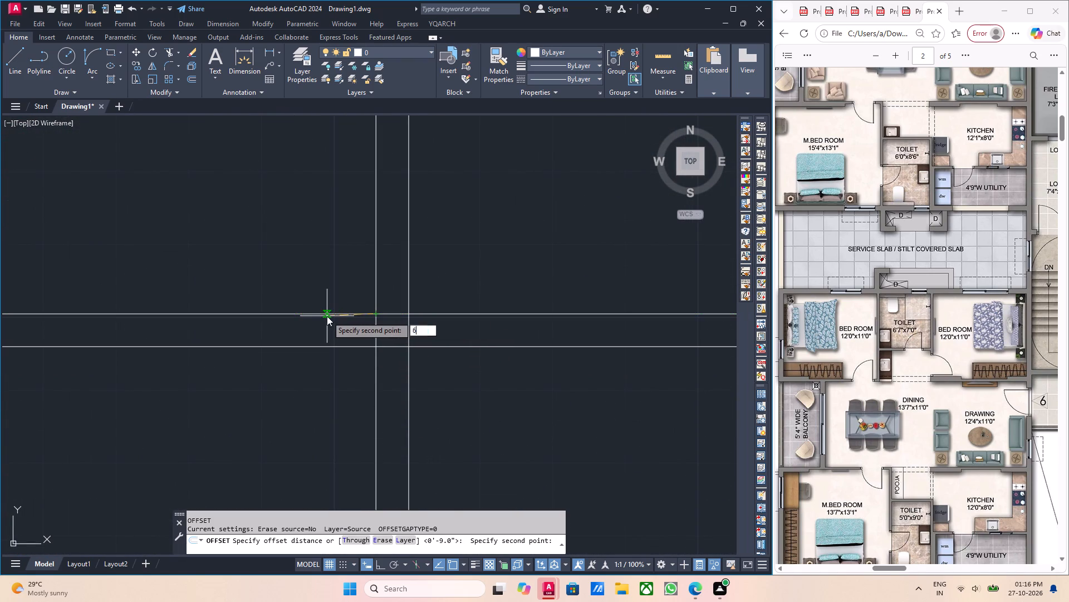
key(Return)
click(306, 289)
scroll(313, 260, down, 6)
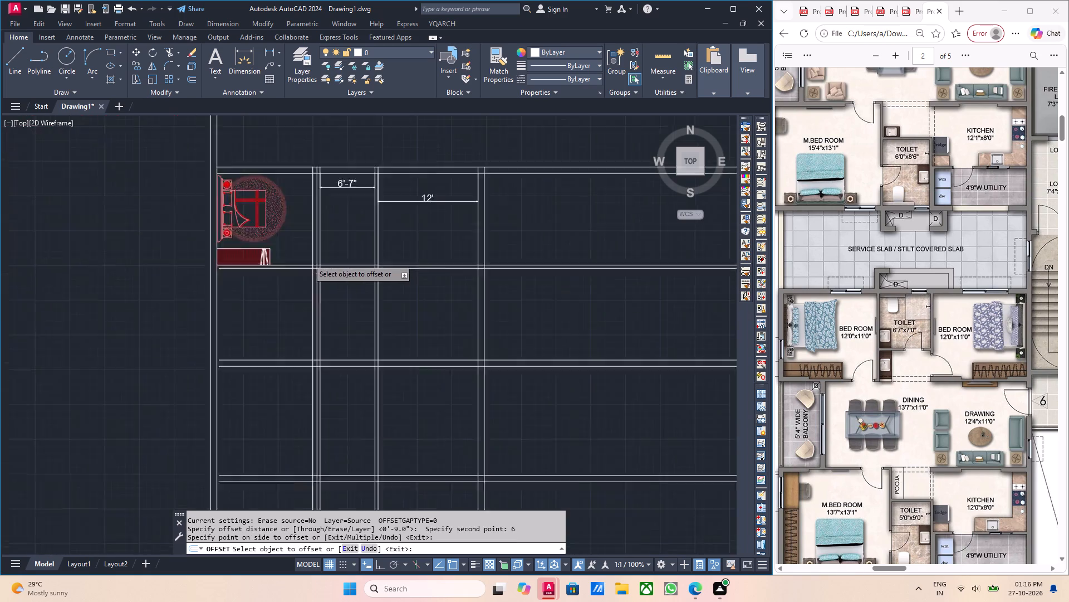
middle_drag(306, 250, 291, 404)
middle_drag(290, 315, 295, 383)
key(Escape)
Copy the northern apartment's west bedroom door to where the offset line meets the southern bedroom's south wall outer line.
scroll(295, 237, up, 2)
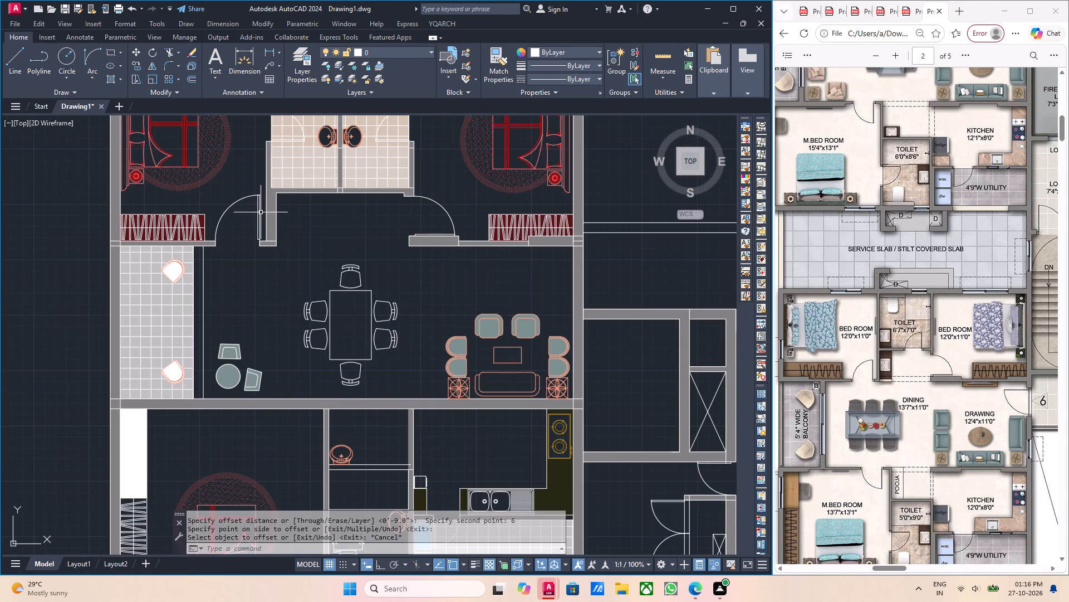
click(259, 212)
middle_drag(293, 282, 245, 249)
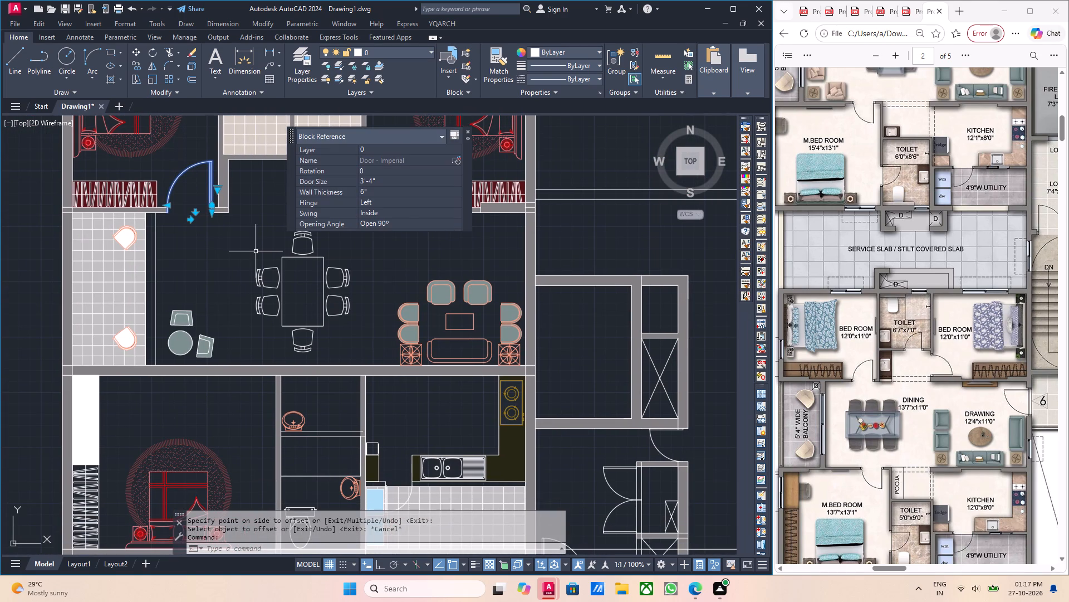
key(c)
key(o)
key(Return)
scroll(216, 195, up, 3)
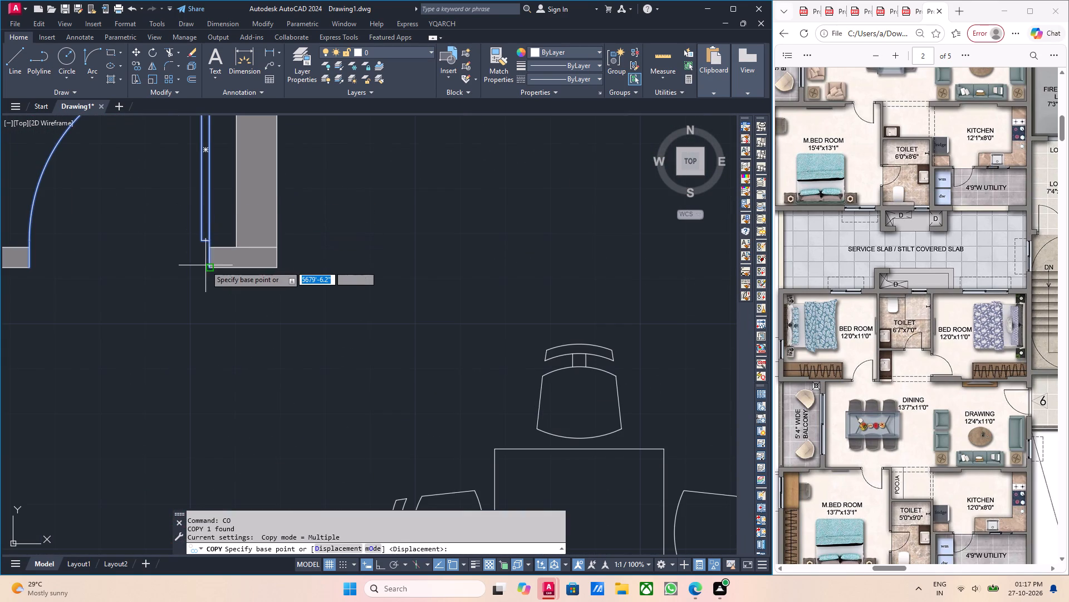
click(207, 265)
scroll(240, 311, down, 5)
middle_drag(243, 355, 221, 287)
middle_drag(241, 336, 246, 241)
middle_drag(247, 342, 247, 341)
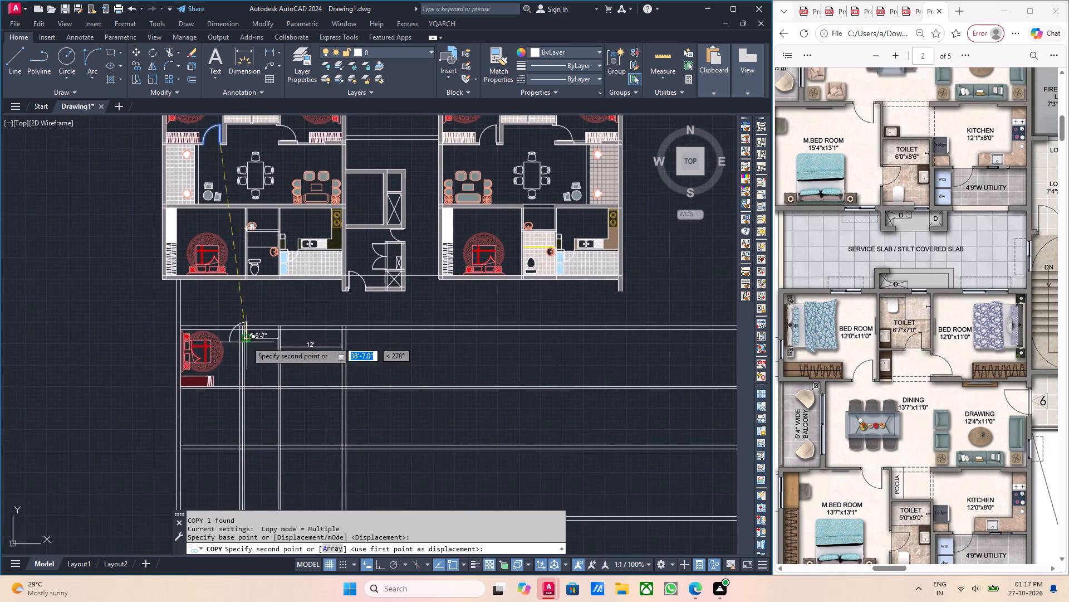
middle_drag(247, 341, 254, 261)
scroll(256, 312, up, 6)
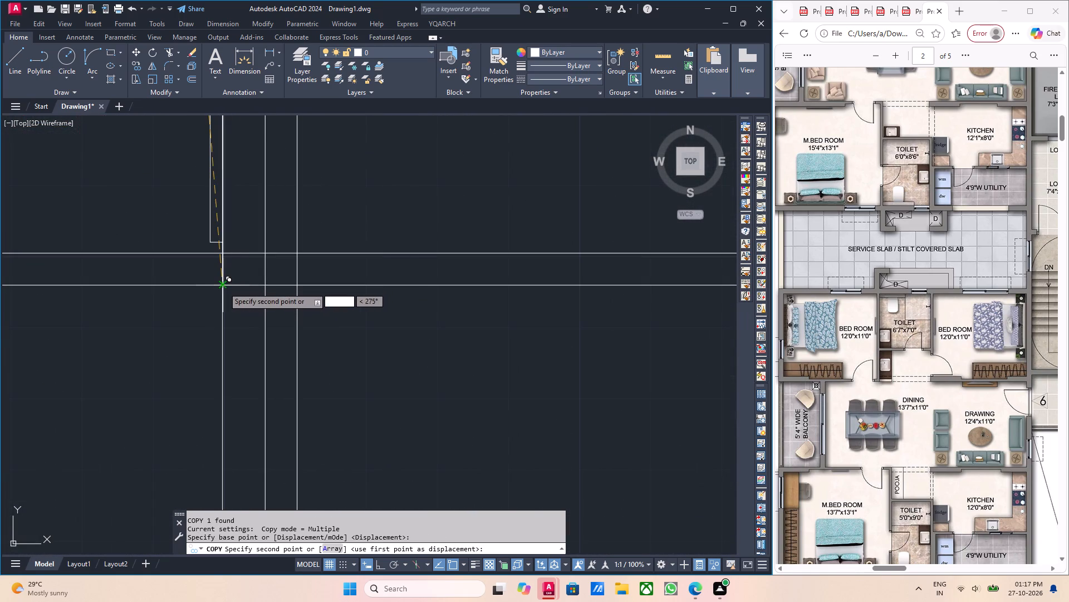
click(223, 287)
key(Escape)
scroll(267, 297, down, 2)
key(Escape)
Delete the offset guide line running along the copied door's hinge side.
scroll(261, 302, down, 3)
scroll(263, 252, up, 1)
middle_drag(258, 275, 249, 327)
scroll(244, 315, up, 4)
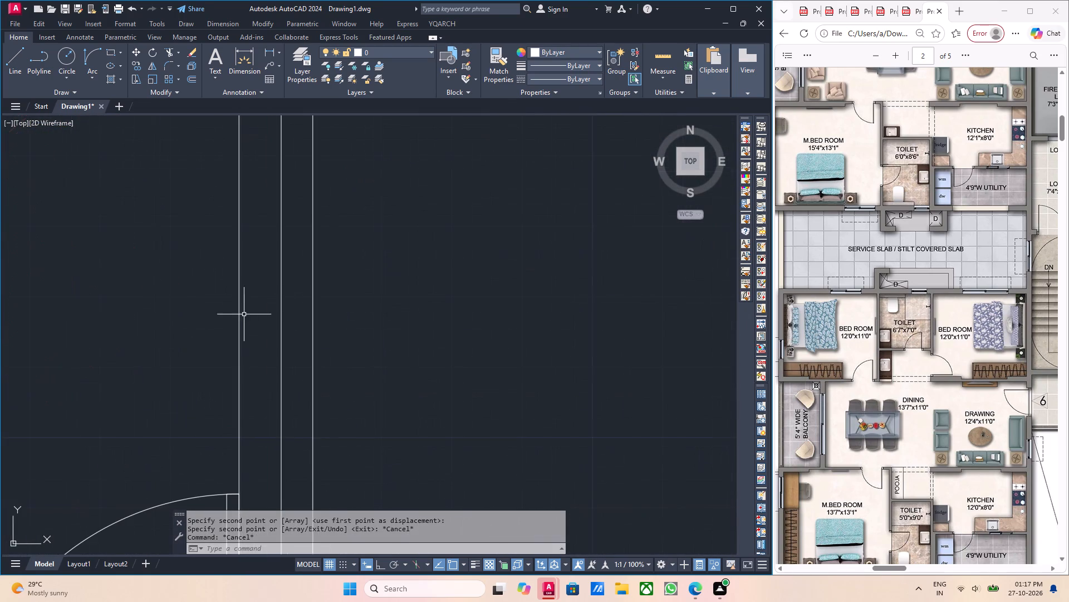
drag(244, 312, 236, 310)
click(224, 303)
middle_click(249, 317)
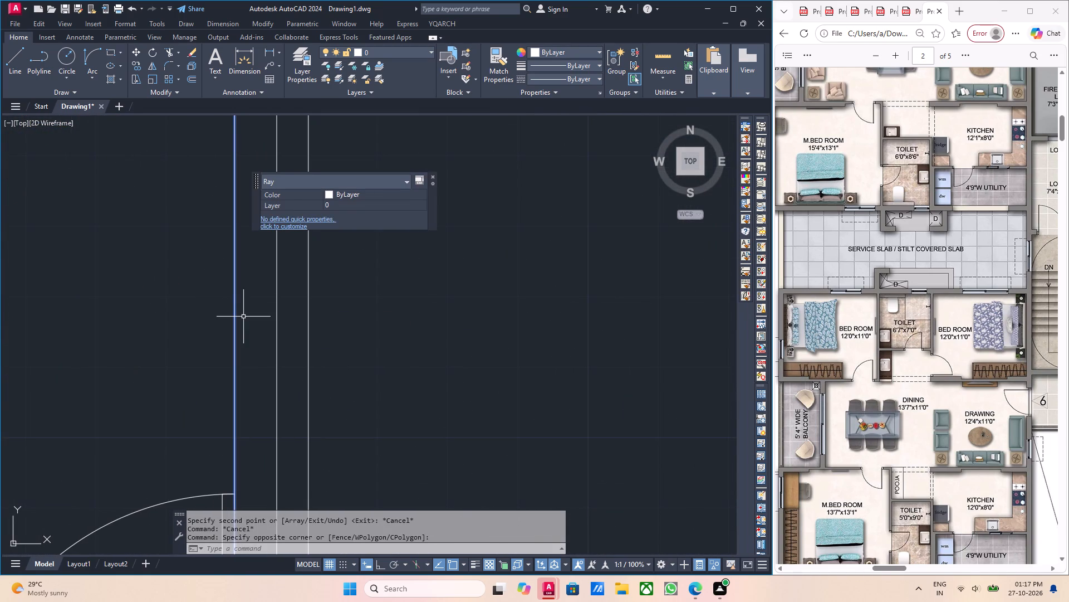
key(Delete)
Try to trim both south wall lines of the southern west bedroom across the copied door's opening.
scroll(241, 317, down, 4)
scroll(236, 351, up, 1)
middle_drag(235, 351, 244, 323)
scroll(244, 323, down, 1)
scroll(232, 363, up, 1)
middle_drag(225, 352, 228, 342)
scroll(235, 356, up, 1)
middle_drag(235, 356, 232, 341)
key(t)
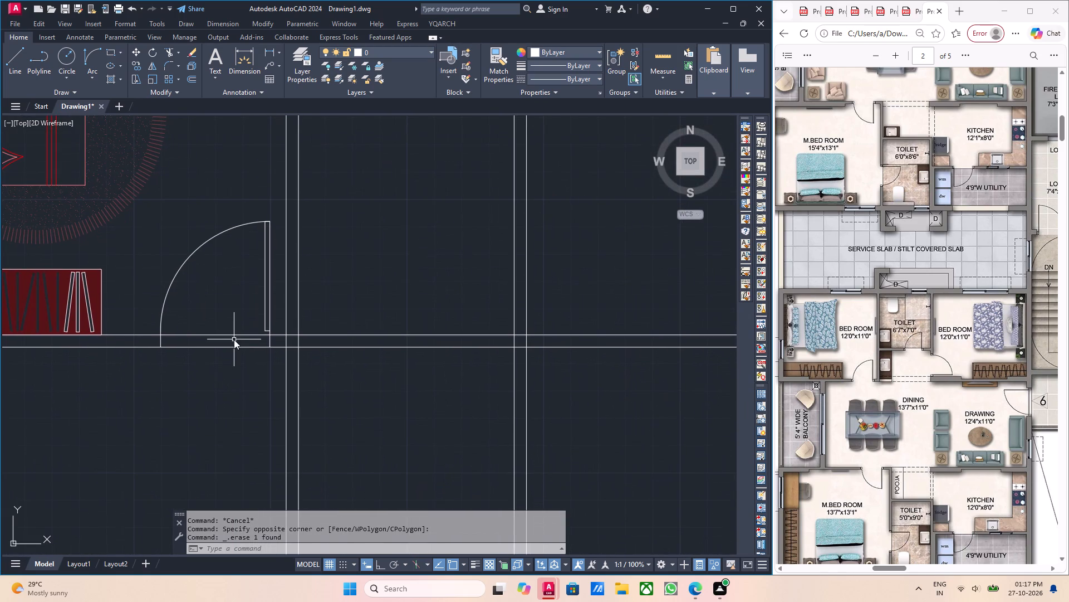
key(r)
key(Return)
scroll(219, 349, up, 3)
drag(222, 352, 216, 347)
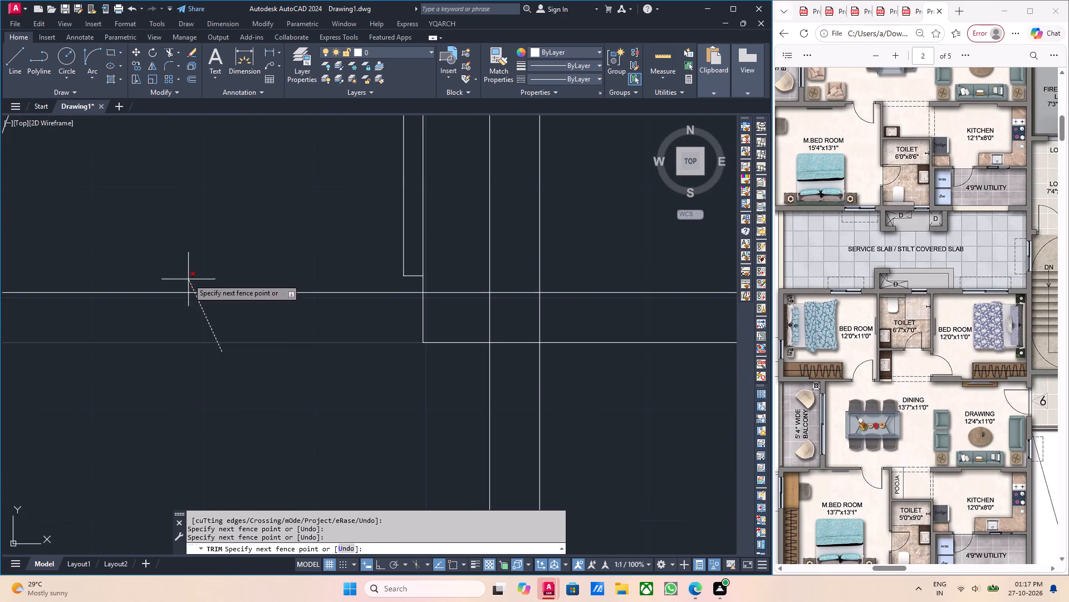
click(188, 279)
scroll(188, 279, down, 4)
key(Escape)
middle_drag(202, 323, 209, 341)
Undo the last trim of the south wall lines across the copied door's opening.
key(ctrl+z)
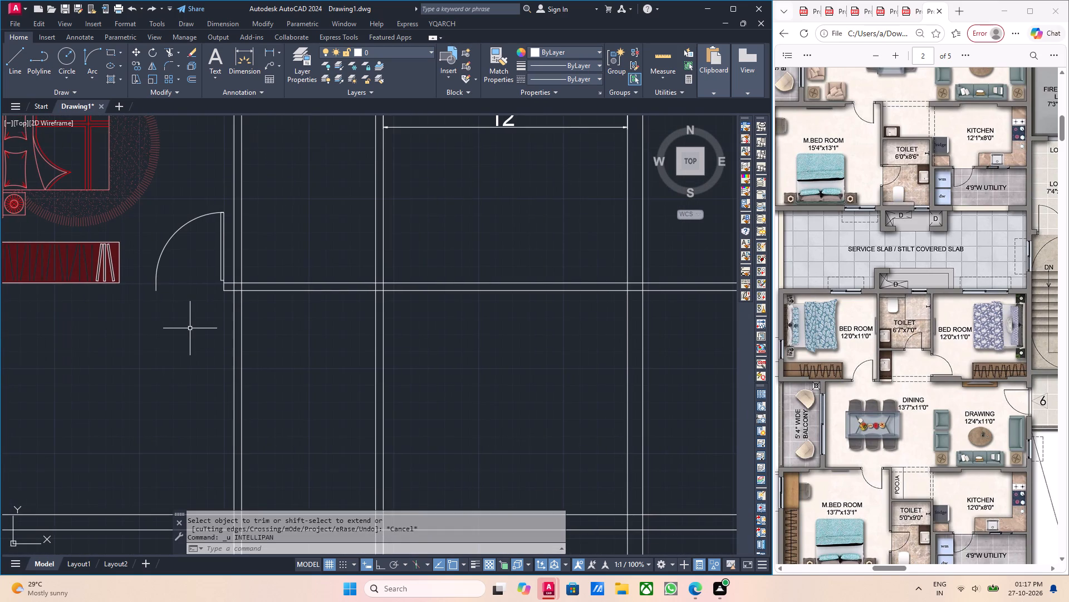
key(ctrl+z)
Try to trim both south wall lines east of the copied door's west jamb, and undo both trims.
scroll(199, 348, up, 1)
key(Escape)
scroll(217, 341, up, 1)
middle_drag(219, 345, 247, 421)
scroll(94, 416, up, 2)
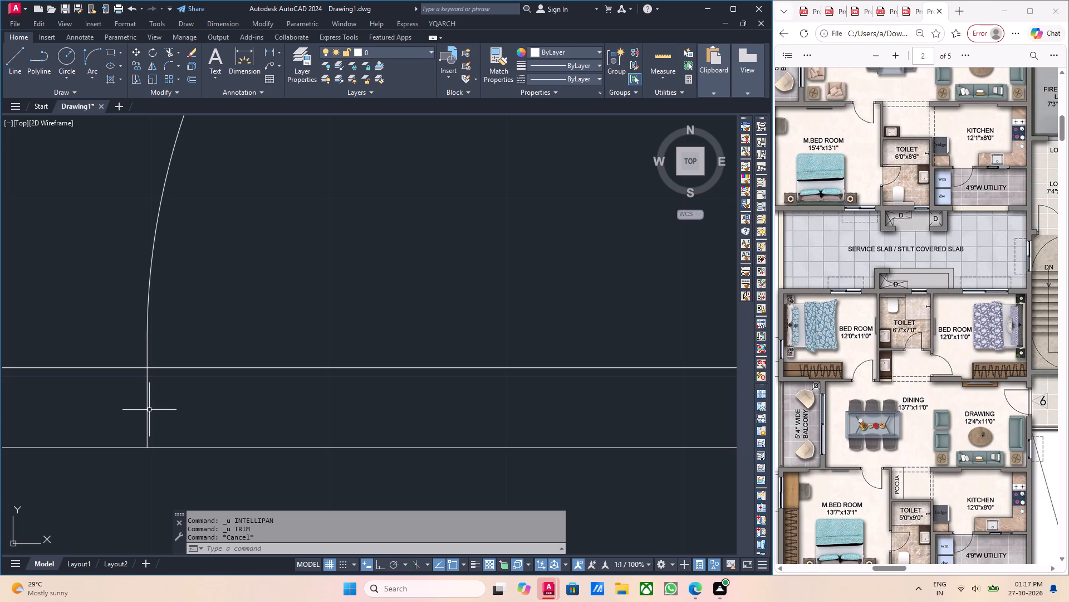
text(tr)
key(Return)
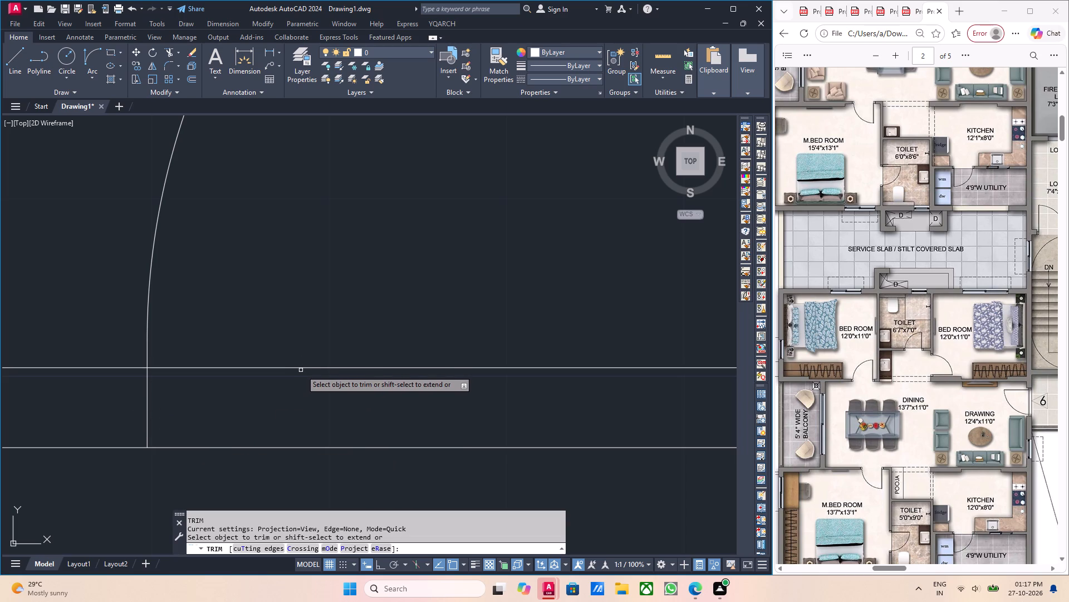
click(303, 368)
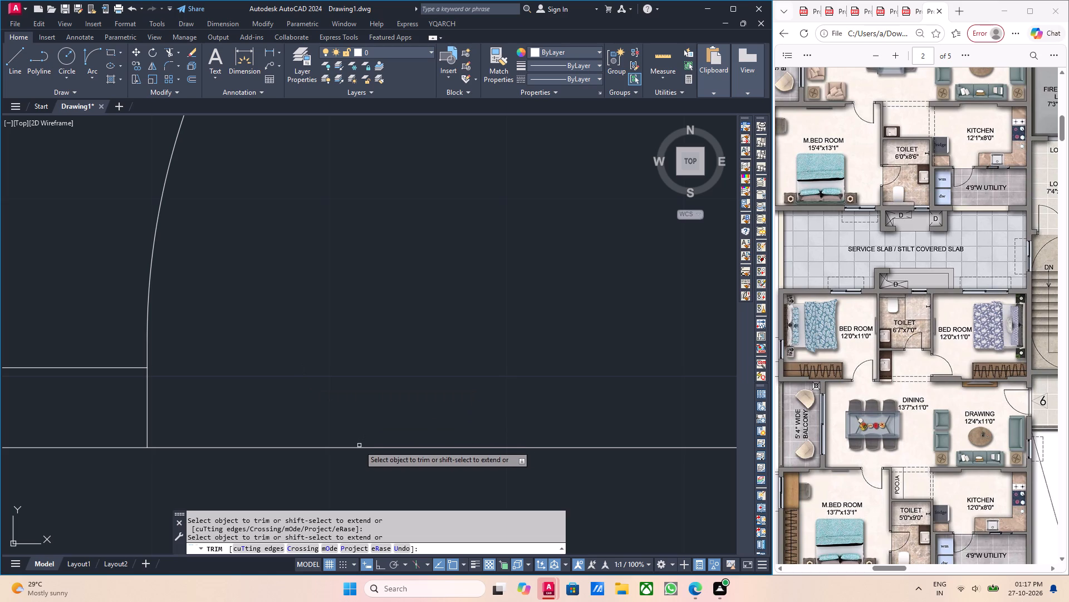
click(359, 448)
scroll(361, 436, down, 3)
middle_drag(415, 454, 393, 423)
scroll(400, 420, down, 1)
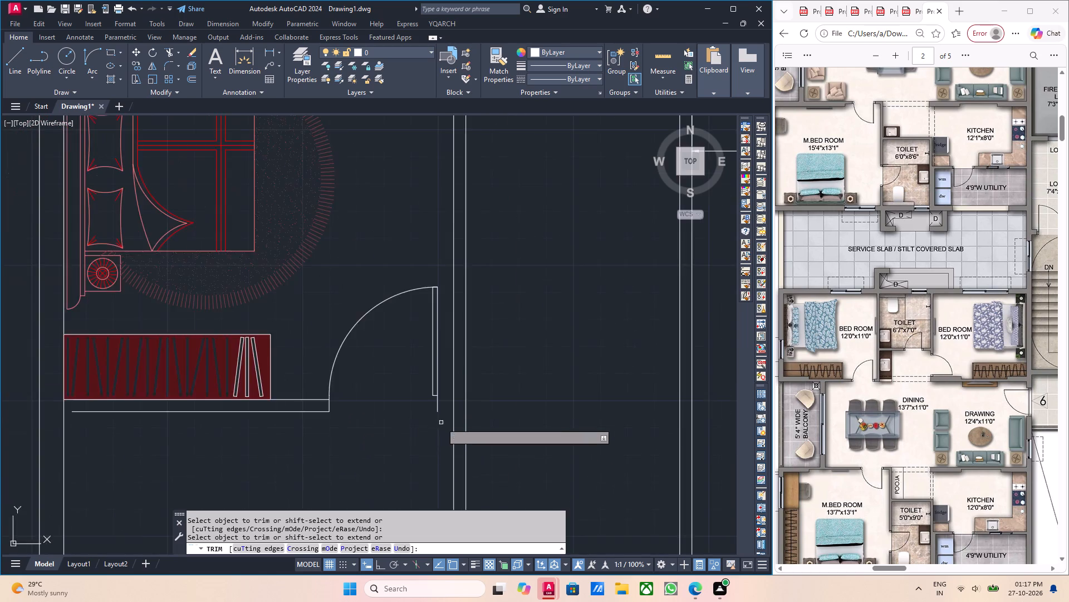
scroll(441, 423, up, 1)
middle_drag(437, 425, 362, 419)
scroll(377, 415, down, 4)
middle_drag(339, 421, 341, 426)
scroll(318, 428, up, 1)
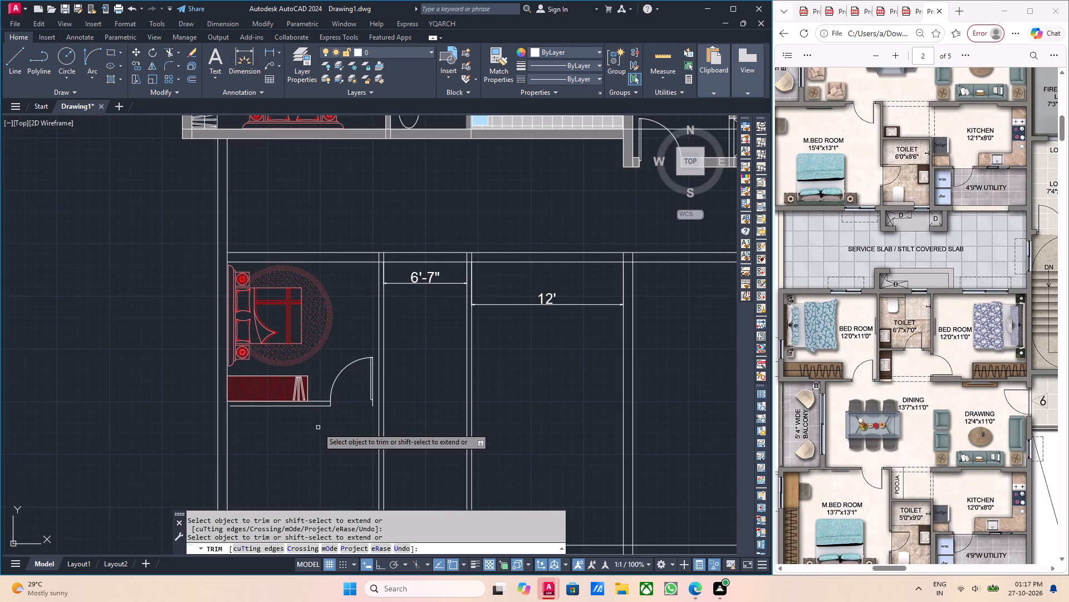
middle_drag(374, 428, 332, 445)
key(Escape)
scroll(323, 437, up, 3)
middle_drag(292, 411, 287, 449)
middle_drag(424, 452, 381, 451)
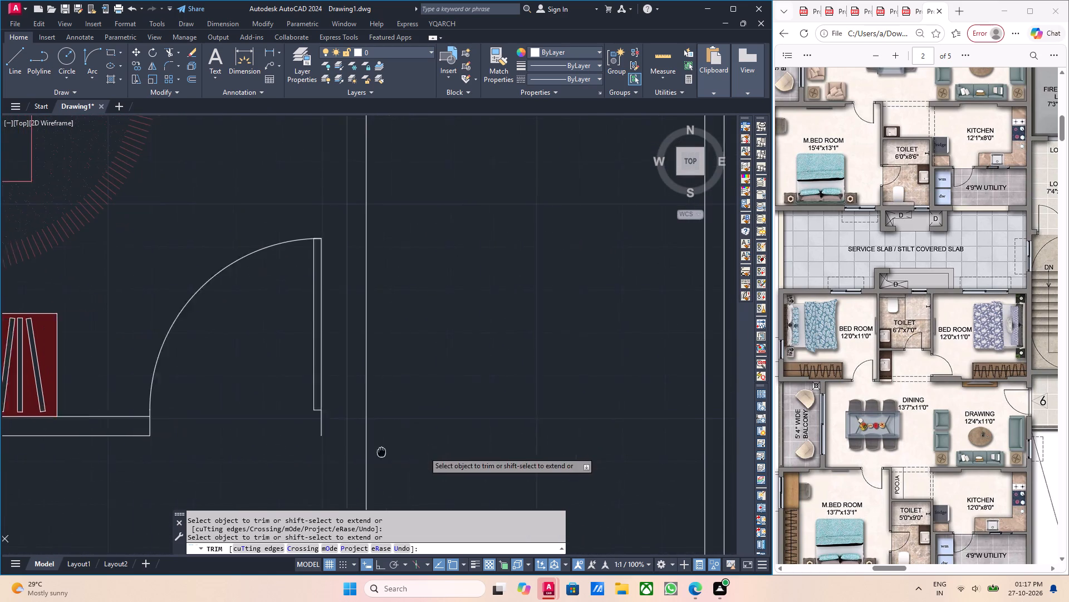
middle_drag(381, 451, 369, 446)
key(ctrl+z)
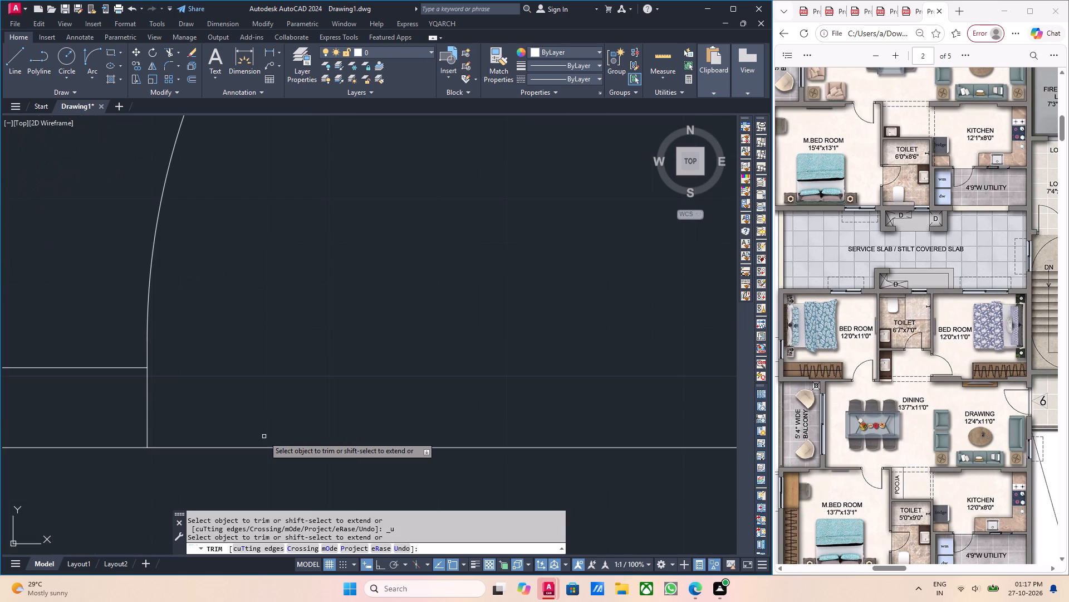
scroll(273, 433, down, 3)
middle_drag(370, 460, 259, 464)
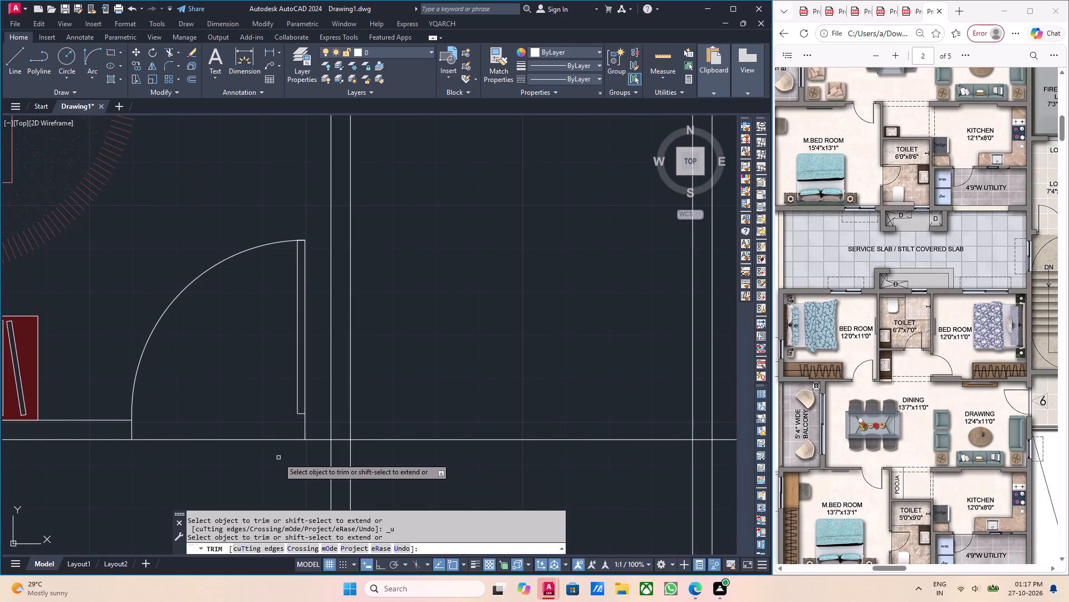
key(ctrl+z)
Trim both south wall lines of the southern west bedroom between the two jambs of the copied door.
scroll(280, 457, down, 4)
key(Escape)
middle_drag(339, 465, 306, 472)
scroll(332, 452, up, 3)
drag(320, 455, 302, 445)
click(269, 429)
key(Escape)
scroll(277, 442, down, 3)
middle_drag(259, 449, 324, 460)
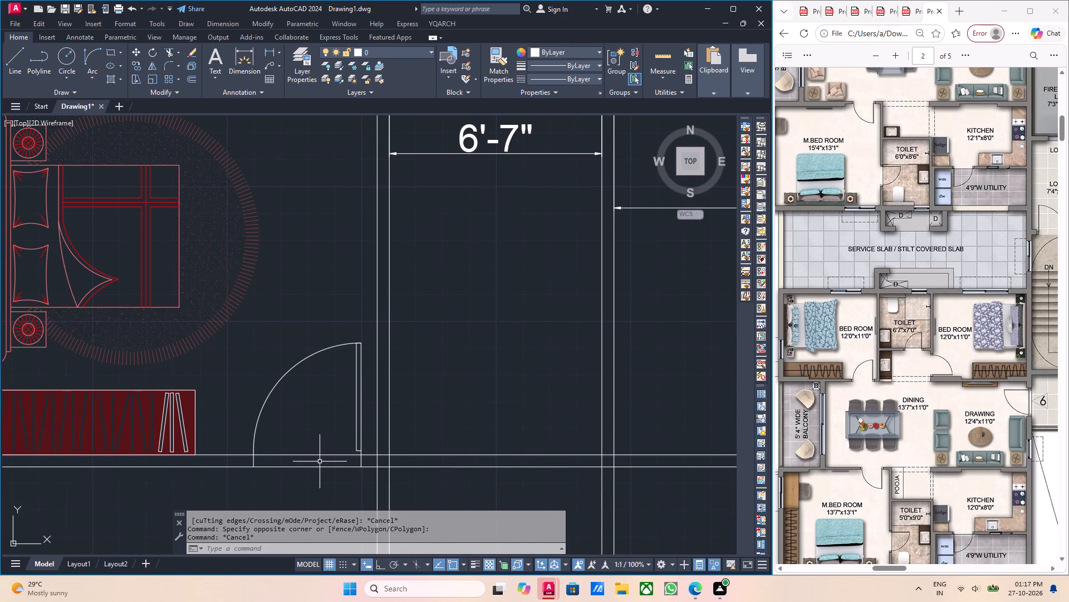
key(t)
key(r)
key(Return)
scroll(322, 463, up, 2)
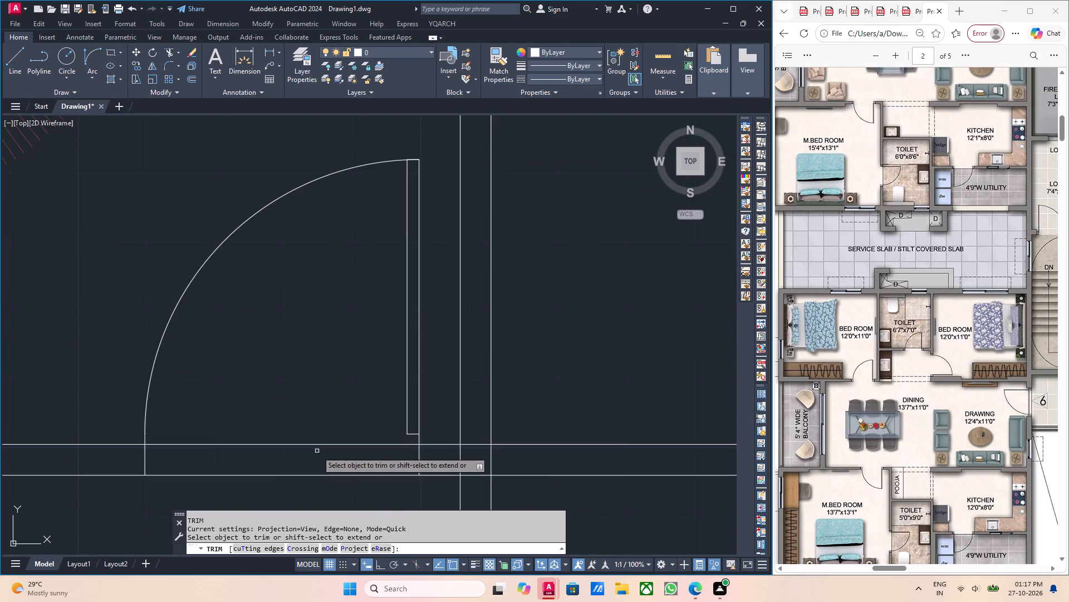
click(321, 445)
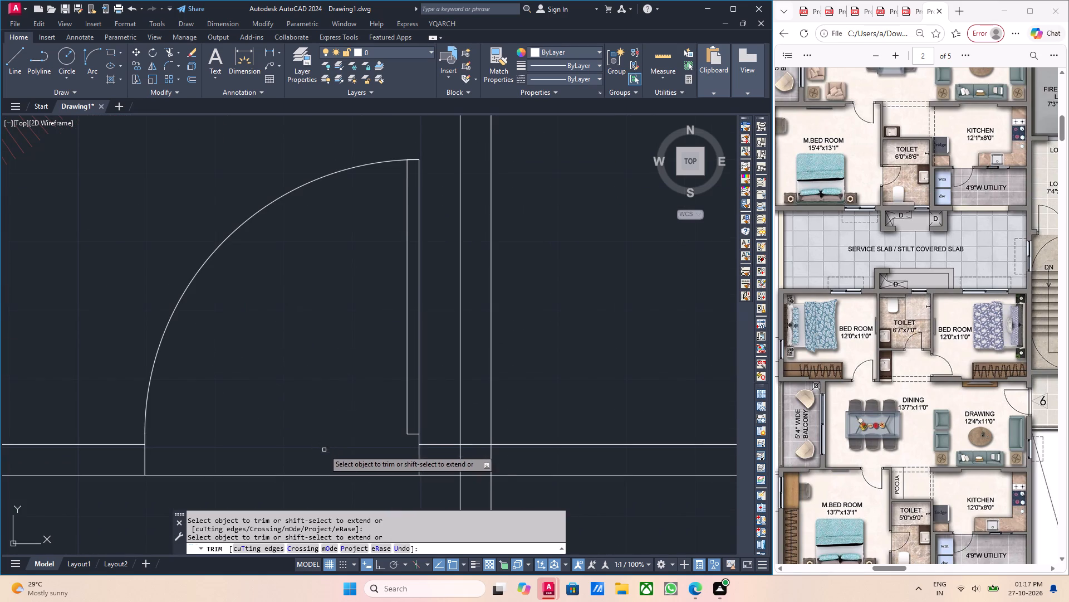
click(327, 476)
scroll(337, 467, down, 2)
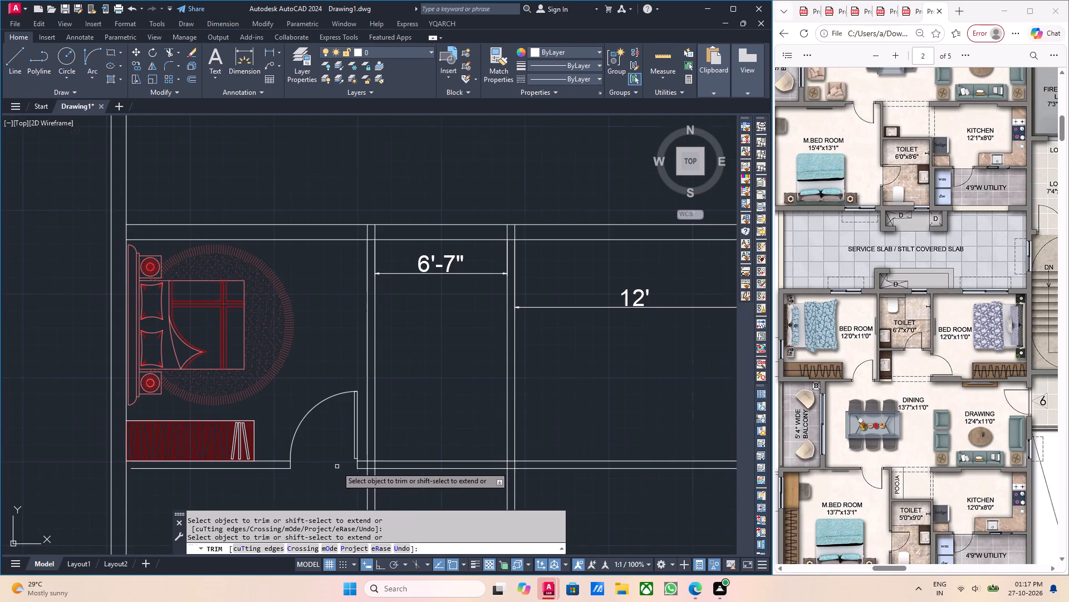
scroll(337, 467, down, 1)
middle_drag(321, 472, 312, 451)
middle_drag(314, 453, 311, 448)
key(Escape)
Examine the brochure's page 2 plan of the southern apartment's toilet and bedrooms against the drawn walls.
scroll(294, 434, down, 3)
scroll(302, 429, up, 1)
middle_click(317, 444)
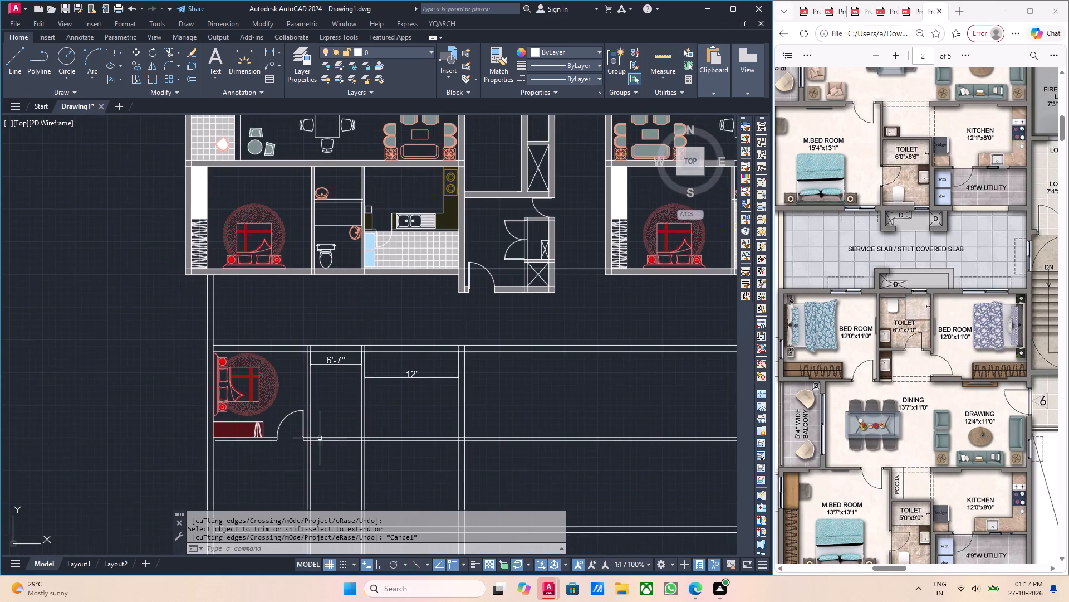
middle_drag(320, 439, 293, 442)
scroll(320, 439, down, 1)
scroll(293, 442, up, 1)
middle_drag(318, 432, 293, 468)
middle_drag(292, 443, 294, 465)
middle_drag(310, 453, 313, 459)
middle_drag(330, 452, 325, 482)
scroll(878, 374, up, 8)
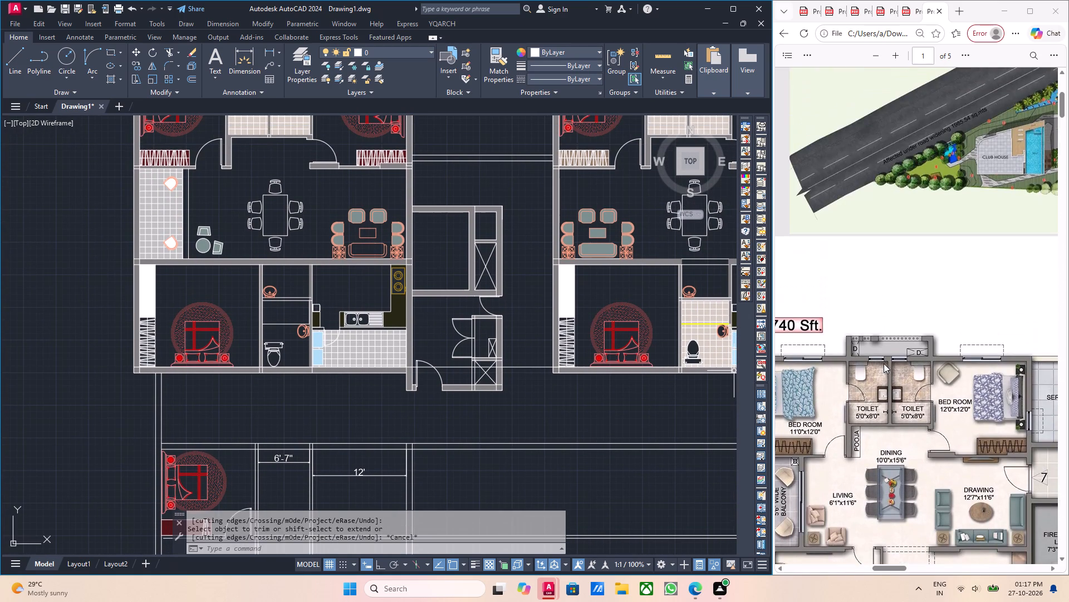
scroll(884, 363, down, 10)
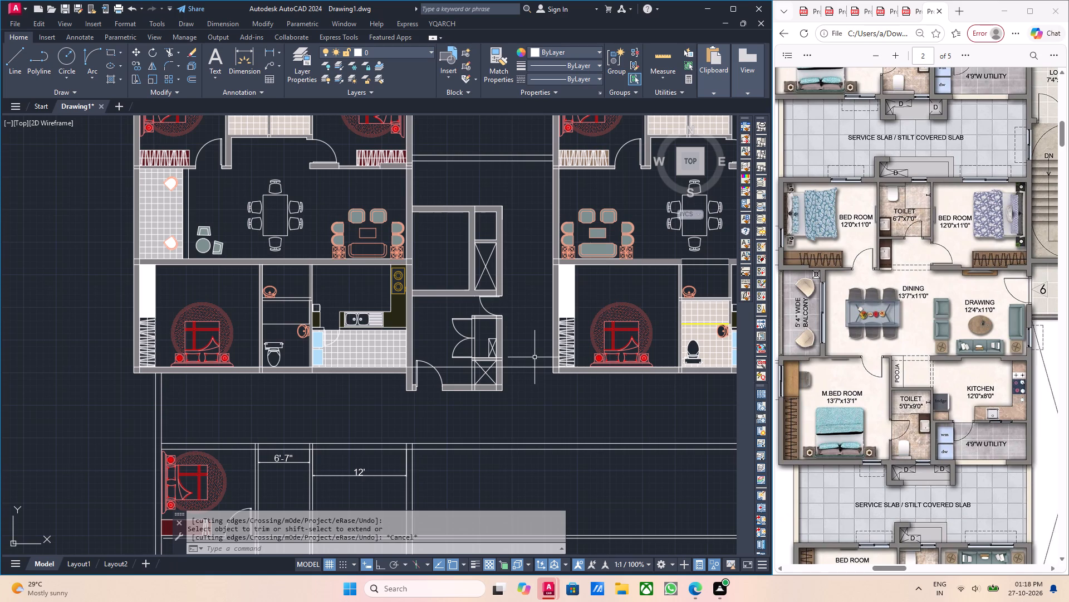
middle_drag(357, 334, 406, 326)
middle_drag(338, 362, 340, 359)
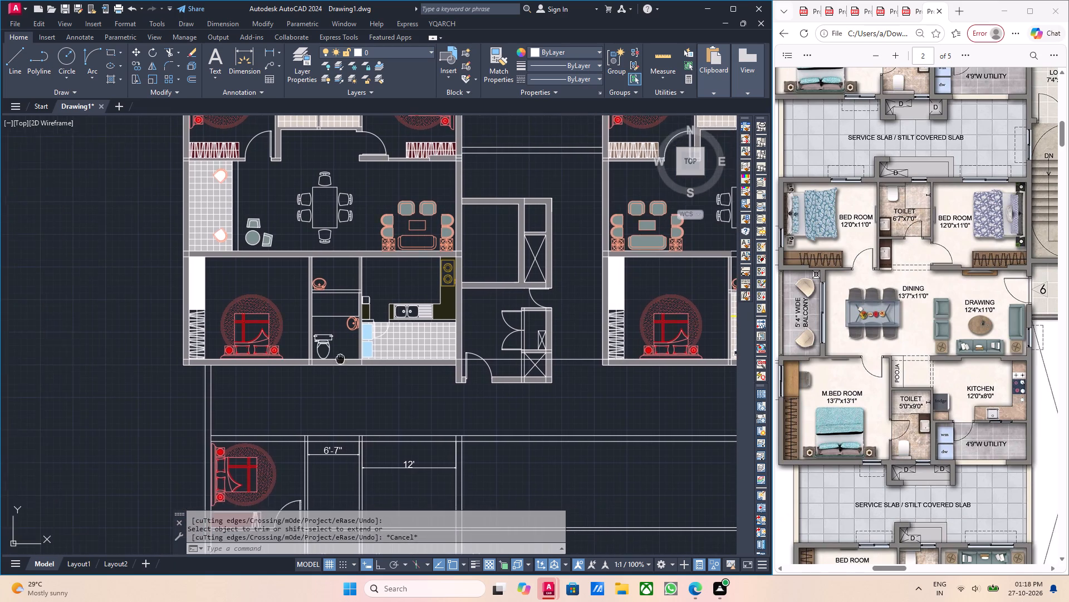
middle_drag(340, 359, 396, 276)
middle_drag(385, 332, 431, 299)
Delete the 6'-7" dimension across the toilet beside the southern west bedroom.
scroll(429, 327, up, 2)
drag(451, 379, 443, 356)
click(421, 337)
scroll(505, 387, up, 1)
middle_drag(499, 391, 492, 391)
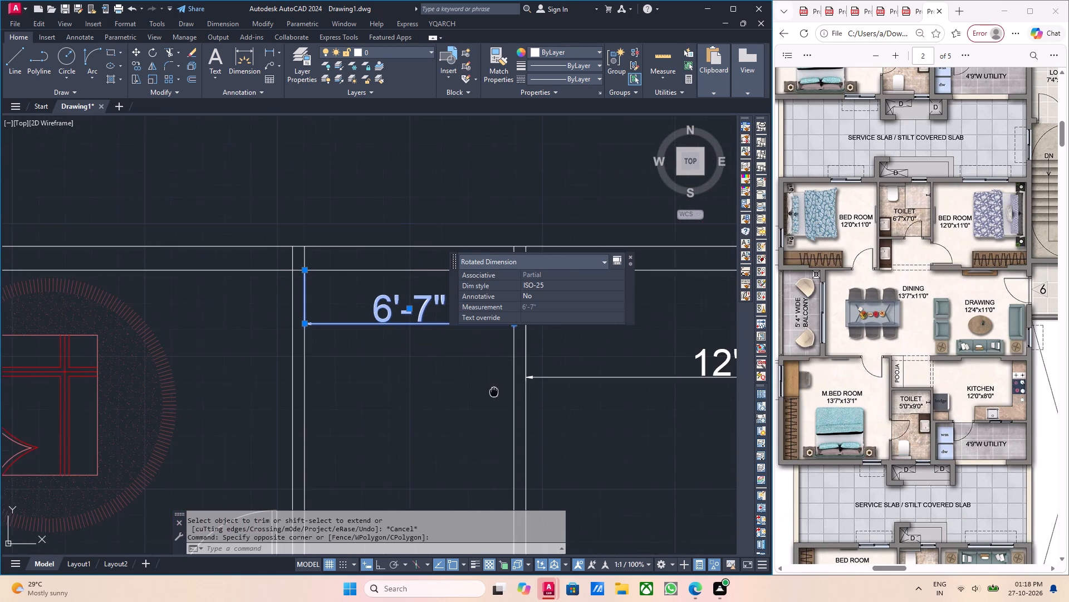
middle_drag(492, 391, 484, 390)
key(Delete)
Offset the inner line of the toilet's north wall 7 feet south.
scroll(450, 397, down, 2)
middle_drag(401, 373, 432, 369)
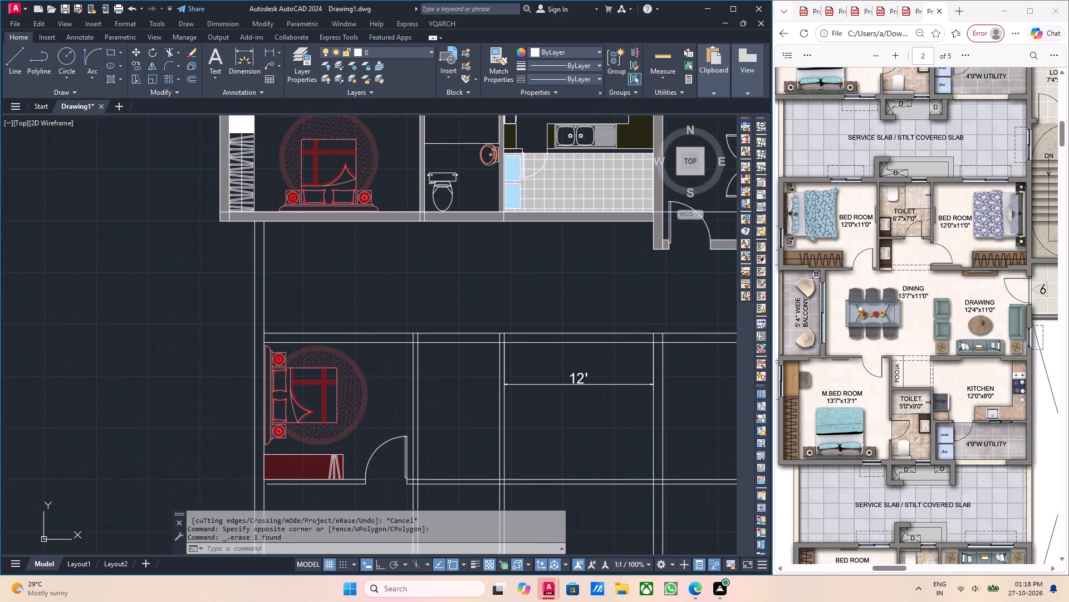
middle_drag(432, 369, 431, 369)
middle_drag(447, 383, 420, 360)
scroll(420, 343, up, 2)
drag(446, 320, 438, 310)
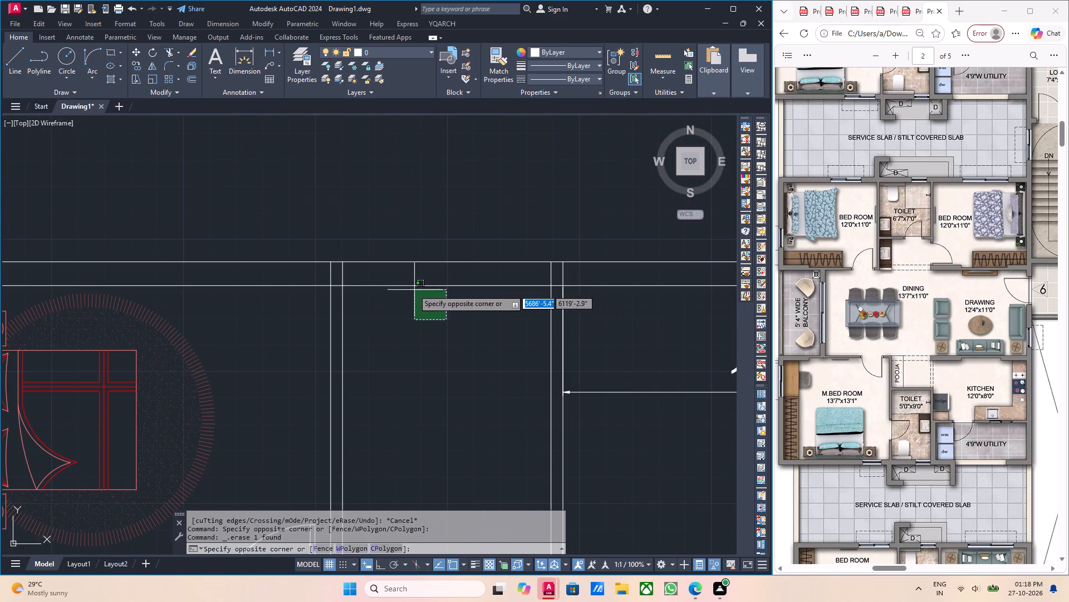
click(404, 284)
middle_drag(426, 362, 411, 349)
key(o)
key(Return)
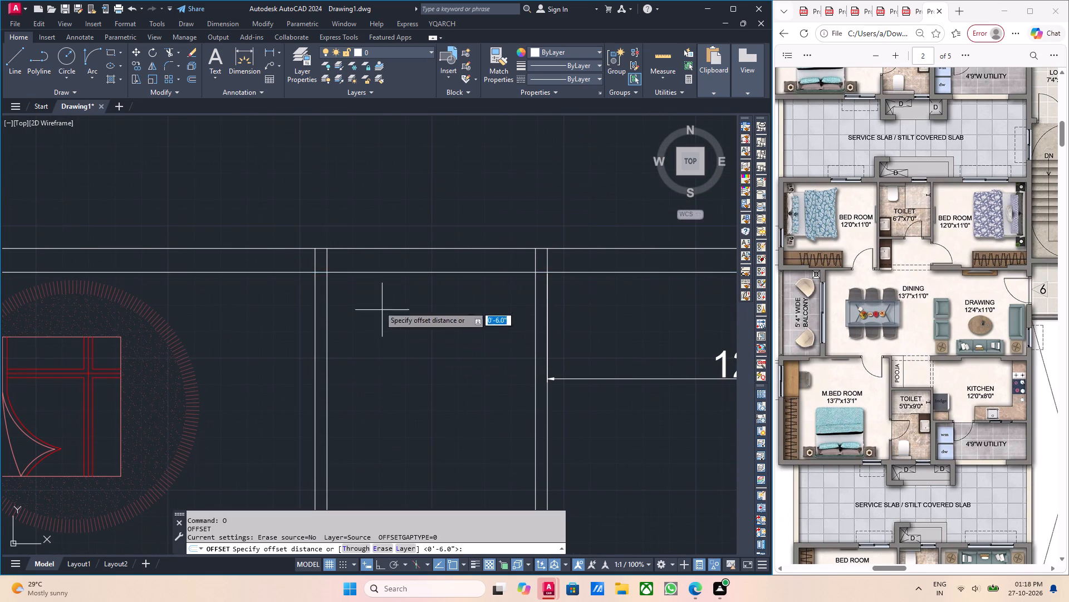
click(328, 274)
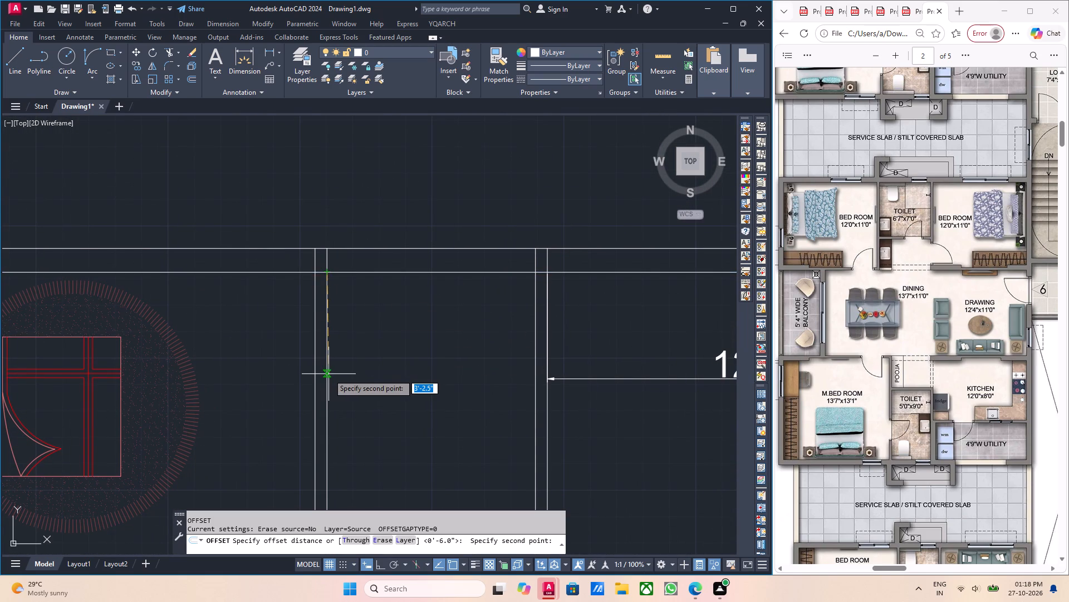
key(7)
key(apostrophe)
key(Return)
click(428, 439)
scroll(416, 442, down, 1)
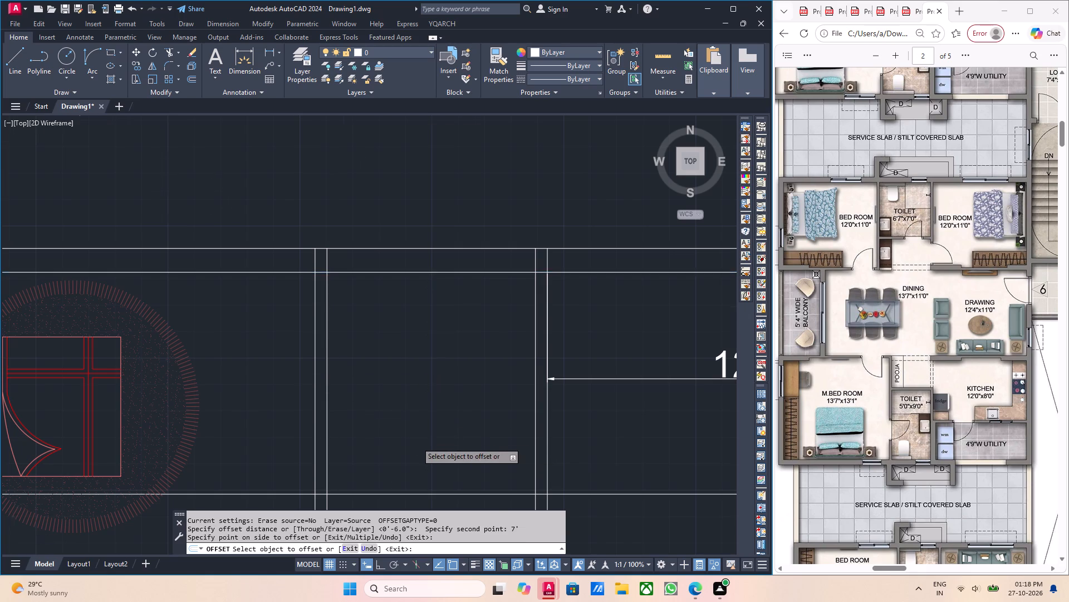
middle_drag(410, 460, 397, 310)
key(Escape)
Offset the toilet's new south wall line 4.5 inches south to give the wall its thickness.
middle_drag(433, 364, 384, 327)
scroll(393, 317, up, 1)
middle_drag(391, 318, 428, 392)
click(406, 357)
click(367, 329)
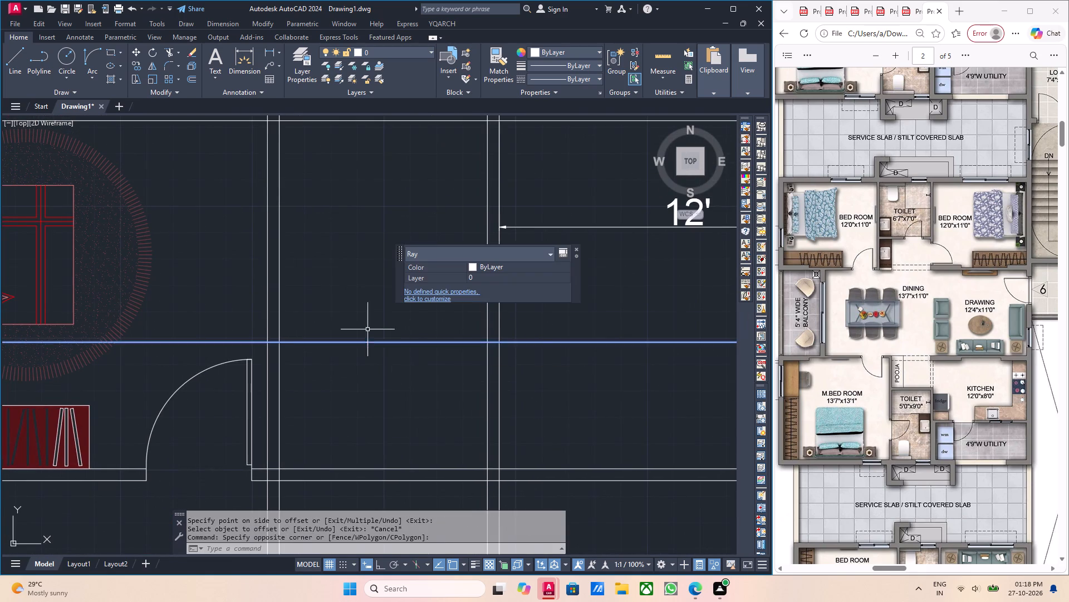
middle_drag(428, 372, 374, 353)
middle_drag(384, 377, 379, 373)
middle_drag(376, 372, 362, 333)
middle_drag(365, 333, 357, 331)
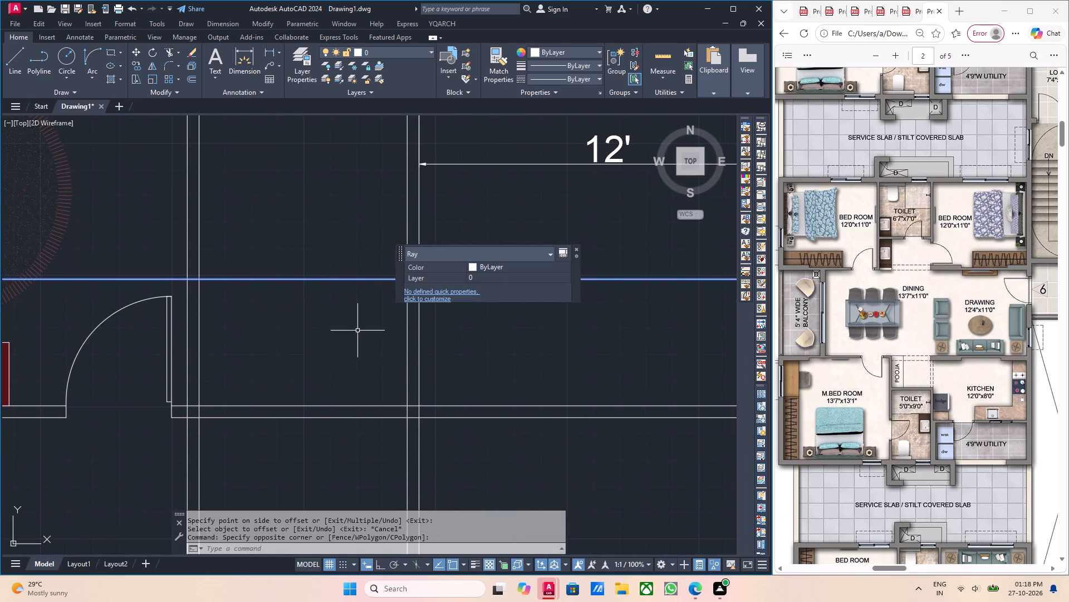
key(o)
key(Return)
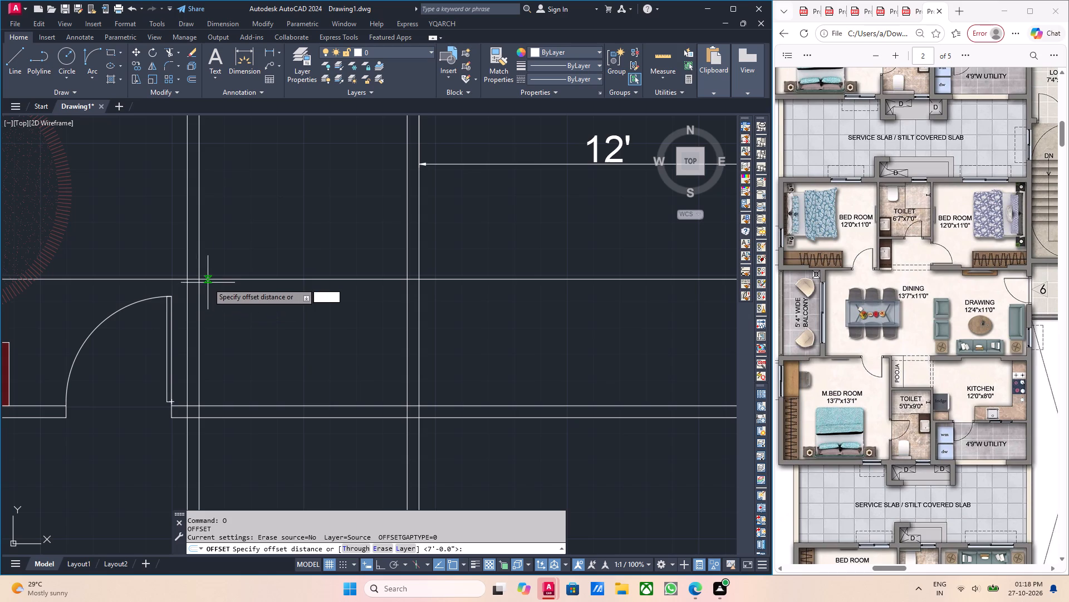
click(204, 282)
key(4)
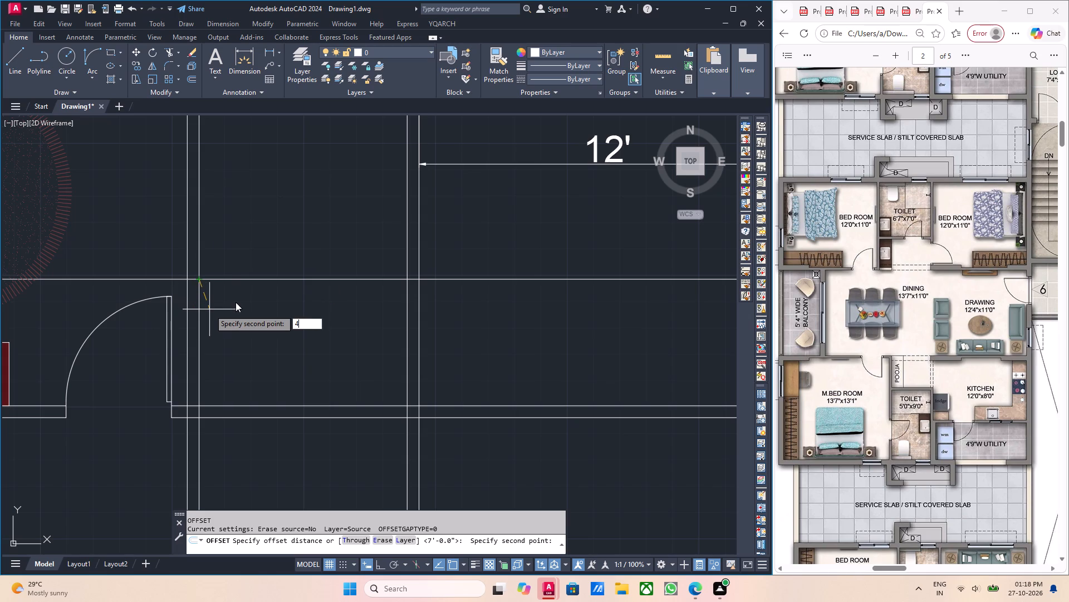
text(.5)
key(Return)
click(241, 316)
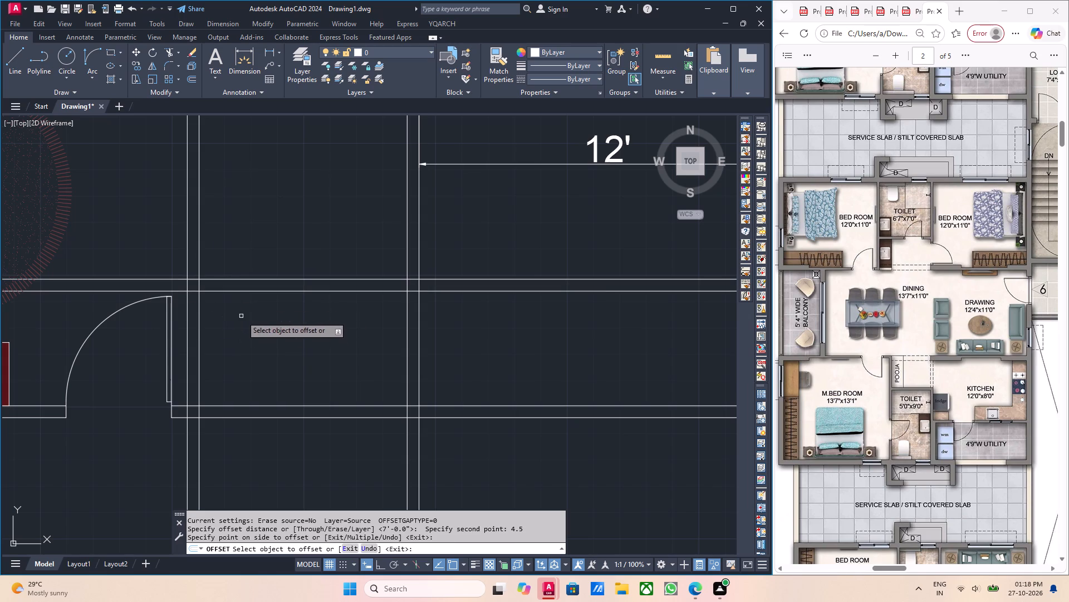
scroll(244, 323, down, 1)
key(Escape)
Trim the two new toilet wall lines where they run west across the bedroom's floor and round rug.
middle_drag(258, 315, 389, 326)
scroll(246, 309, up, 3)
middle_click(292, 310)
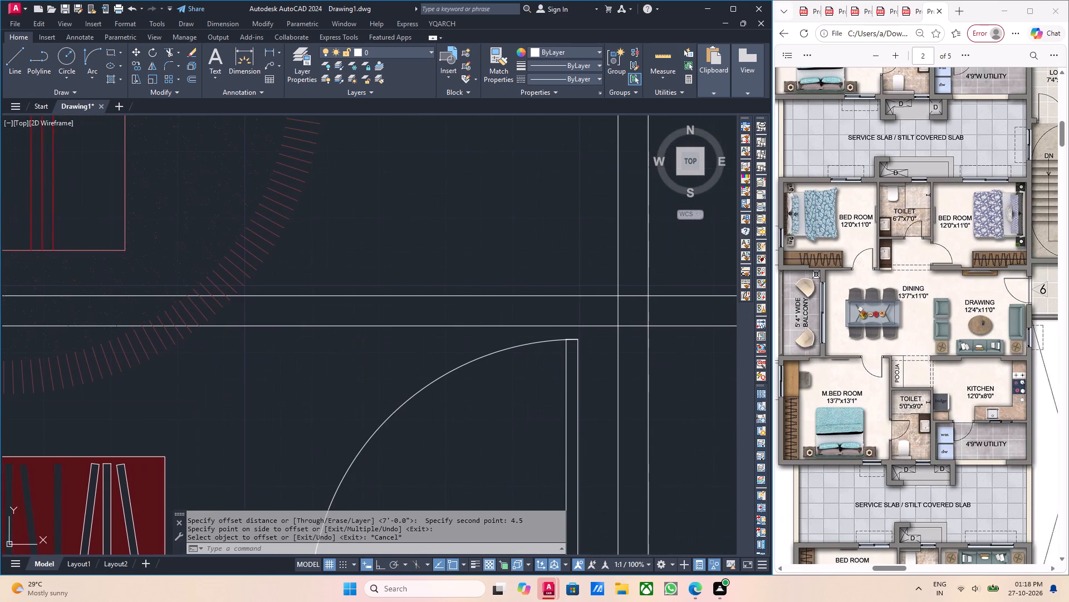
text(tr)
key(Return)
scroll(282, 313, up, 2)
click(413, 391)
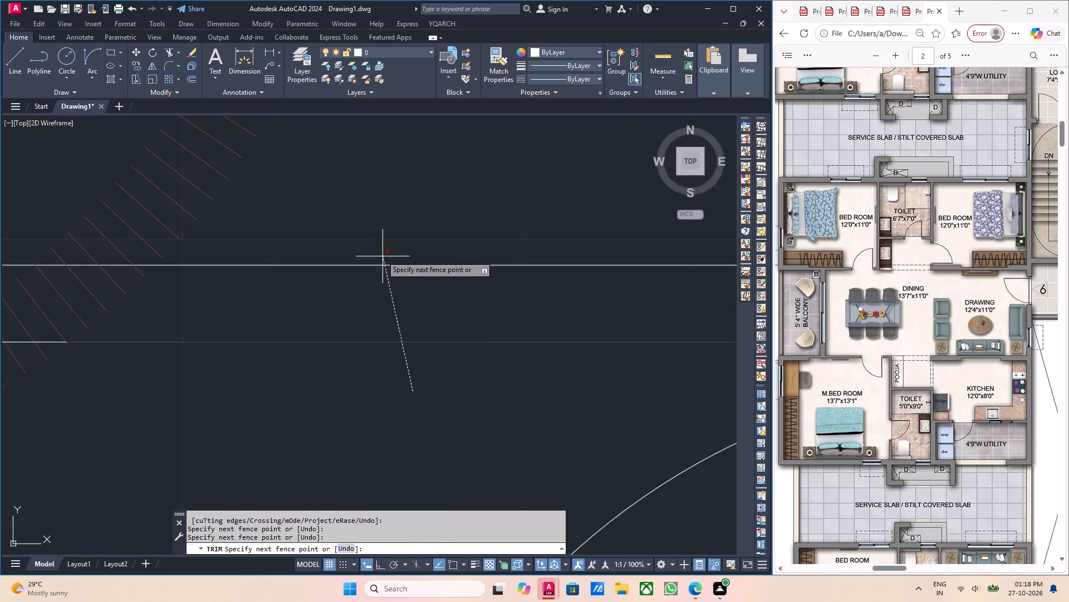
click(373, 246)
scroll(373, 246, down, 3)
middle_drag(306, 298, 617, 317)
scroll(457, 274, up, 2)
drag(499, 319, 496, 309)
click(474, 250)
scroll(466, 324, down, 2)
scroll(354, 339, up, 4)
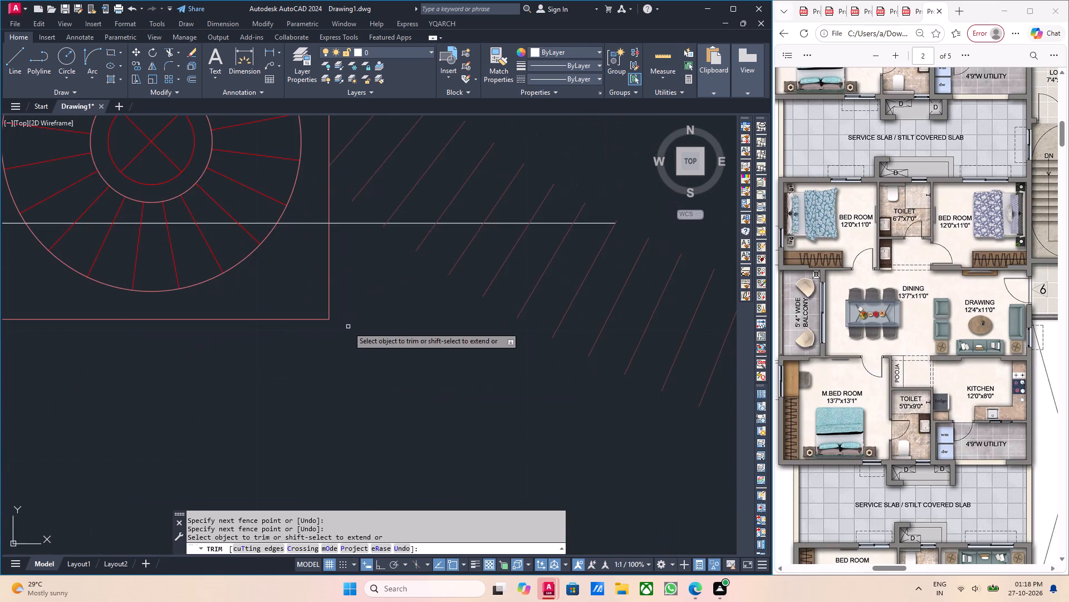
Trim the leftover pieces of the toilet's two wall lines between the southern bedside table and the round rug's fringe.
middle_drag(349, 327, 408, 459)
click(369, 367)
click(361, 351)
middle_drag(371, 347, 381, 387)
scroll(420, 396, up, 3)
drag(421, 406, 419, 401)
click(406, 386)
scroll(406, 386, down, 4)
scroll(414, 319, up, 3)
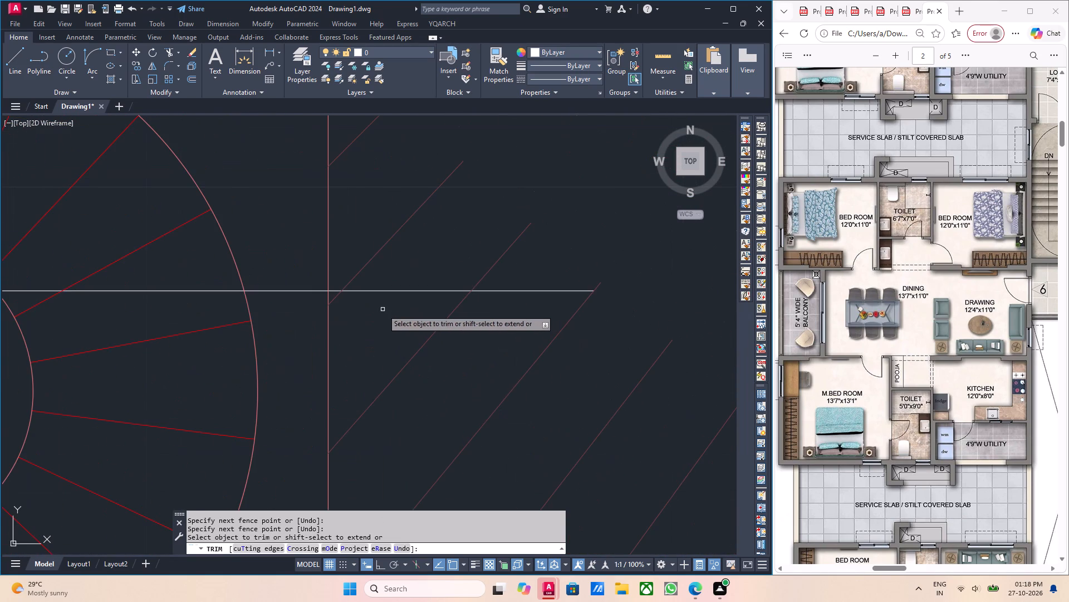
click(386, 304)
click(384, 284)
drag(311, 300, 295, 279)
click(291, 271)
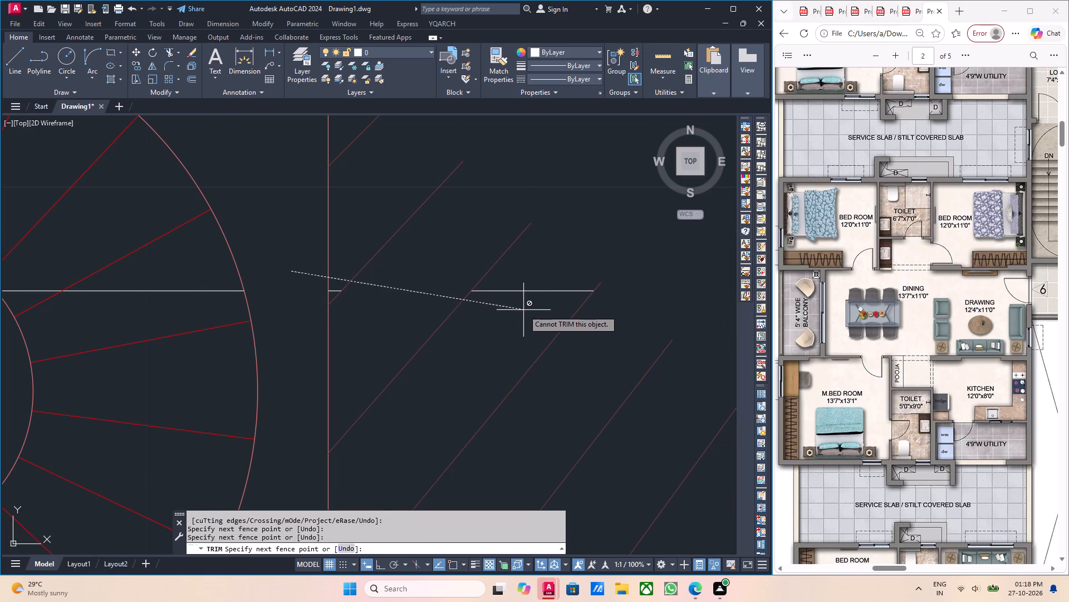
click(305, 299)
drag(332, 291, 333, 291)
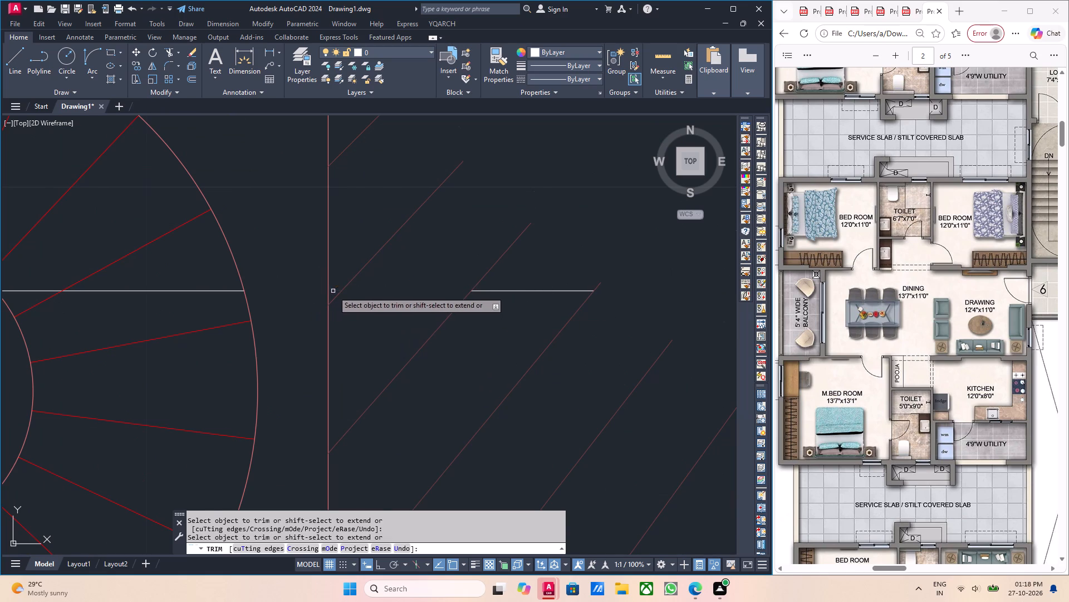
drag(333, 291, 338, 291)
drag(531, 303, 529, 293)
click(523, 274)
Trim the remaining pieces of the lower toilet wall line where they cross the round rug's fringe.
scroll(535, 307, down, 4)
middle_drag(538, 363, 467, 348)
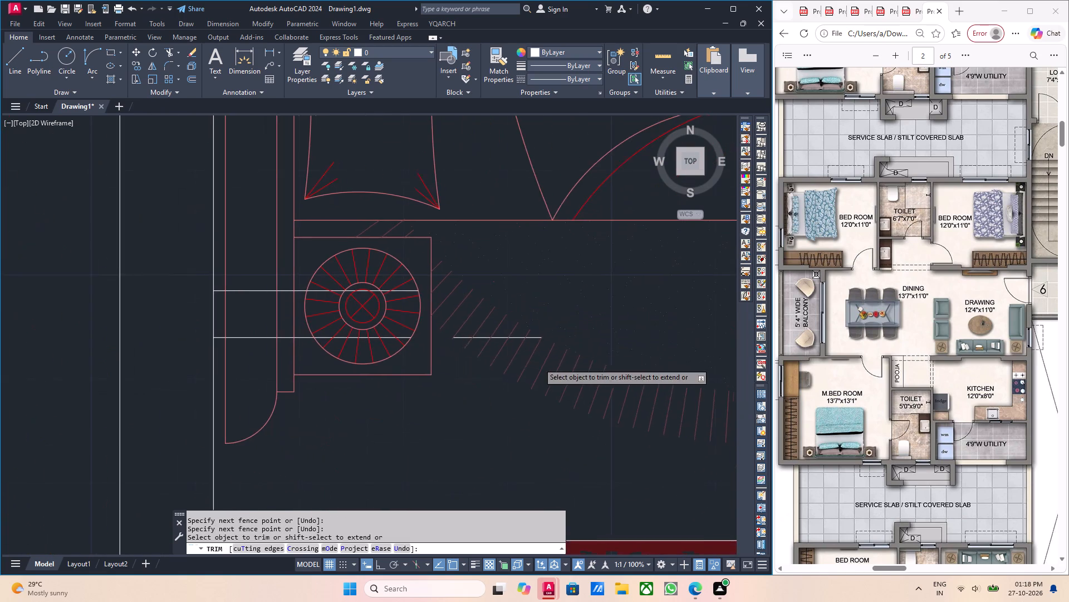
scroll(483, 348, up, 4)
click(556, 307)
click(564, 285)
drag(467, 305, 468, 293)
click(467, 270)
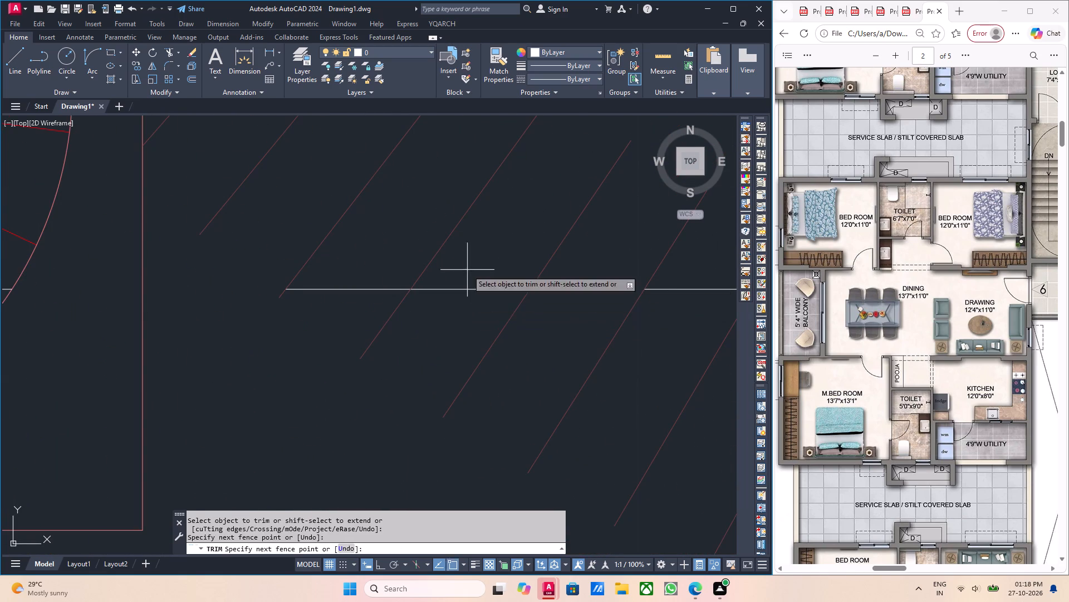
click(415, 313)
drag(359, 298, 359, 290)
click(356, 280)
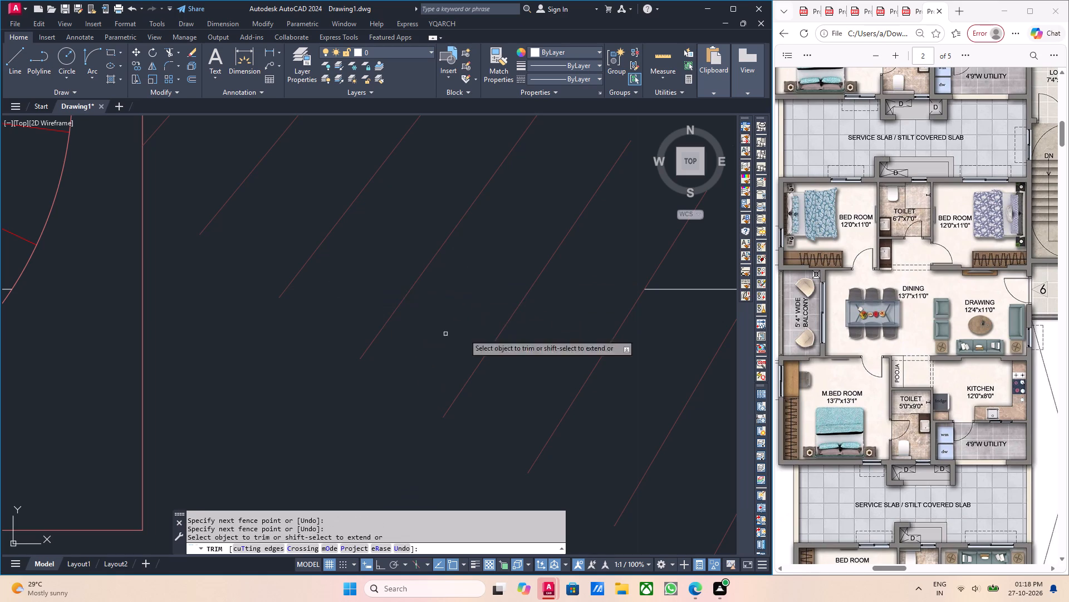
scroll(566, 307, down, 3)
middle_drag(586, 315, 509, 315)
scroll(526, 308, up, 3)
drag(519, 307, 513, 293)
click(492, 261)
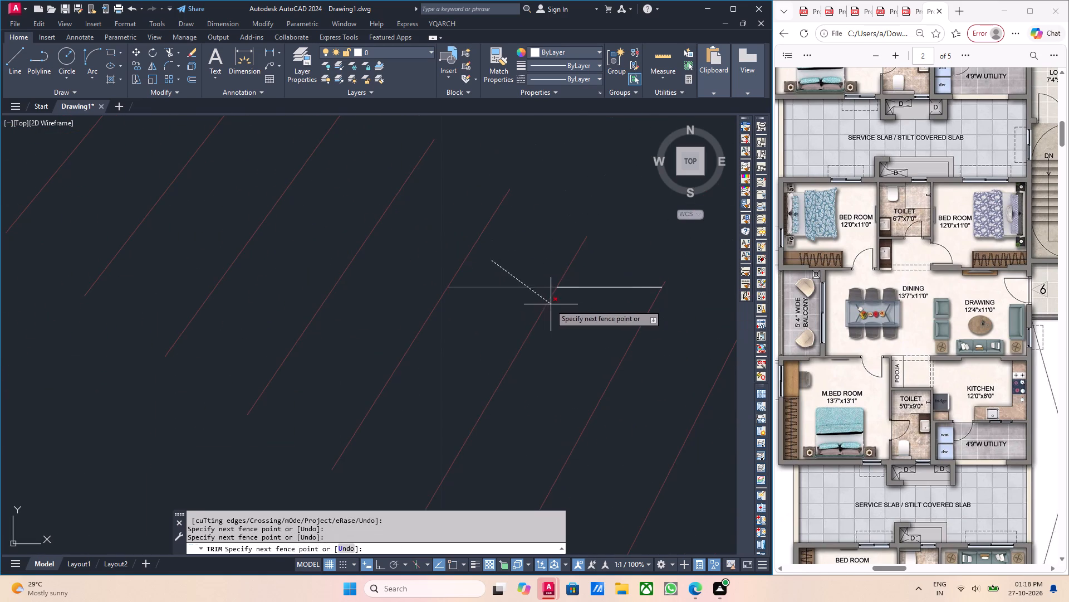
click(516, 298)
drag(588, 309, 595, 295)
click(595, 281)
drag(594, 287, 589, 302)
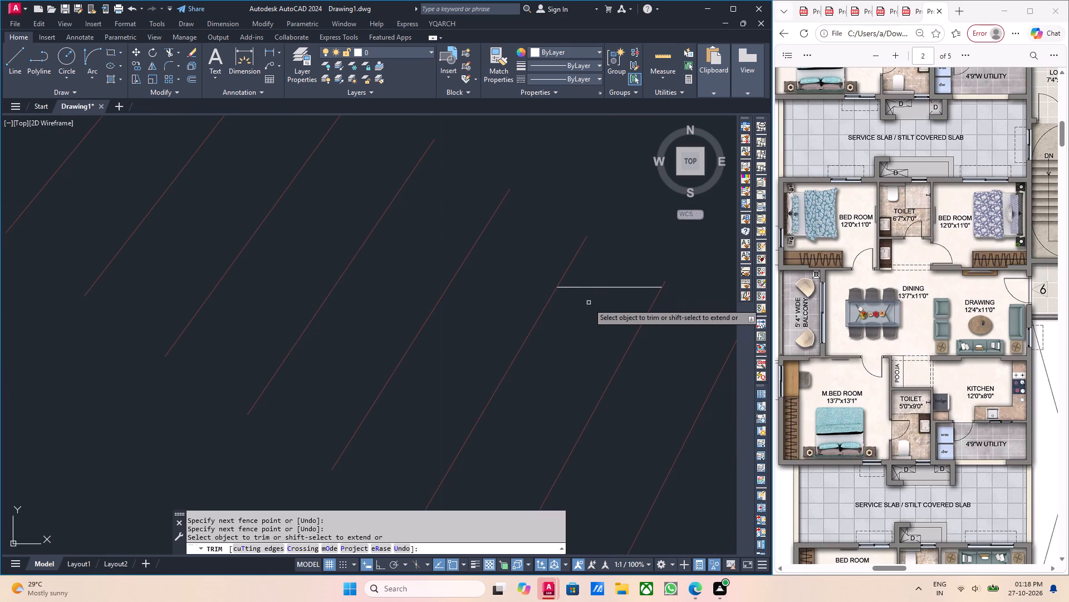
drag(591, 297, 591, 280)
Trim both toilet wall lines between the bedroom's west wall and the southern bedside table, across the bed's headboard.
scroll(537, 299, down, 6)
middle_drag(500, 307, 524, 307)
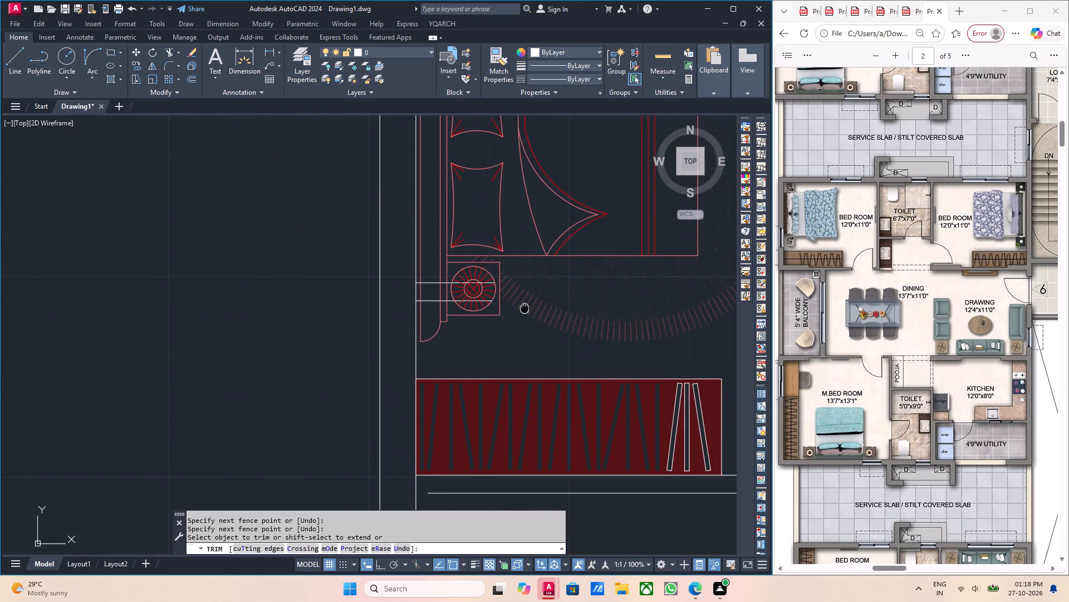
middle_drag(524, 307, 521, 306)
scroll(438, 287, up, 3)
drag(380, 357, 380, 334)
drag(381, 288, 378, 258)
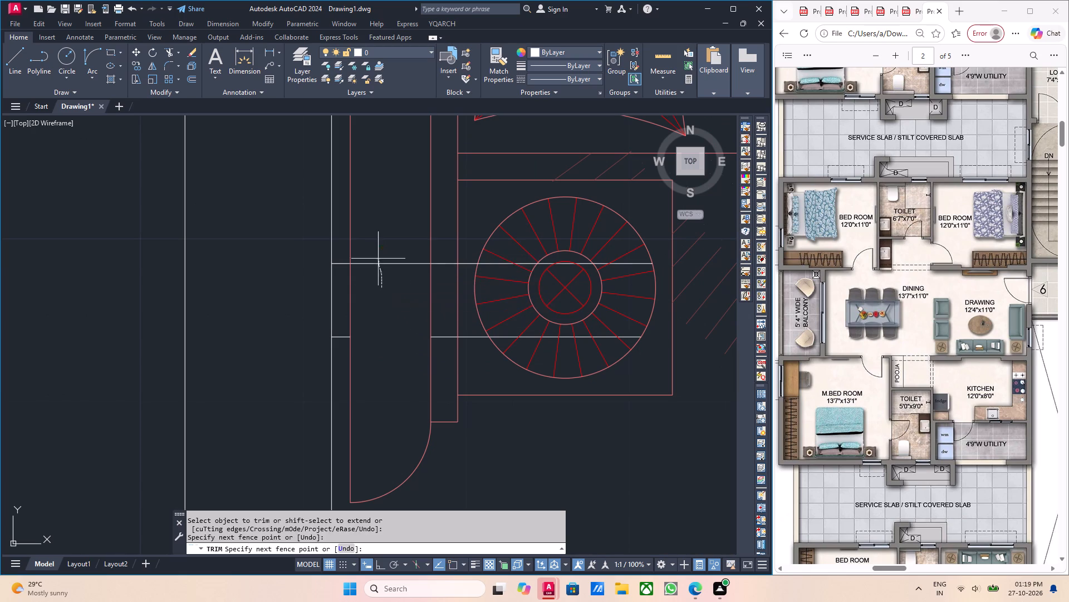
drag(378, 258, 377, 242)
scroll(333, 274, up, 3)
drag(352, 250, 355, 219)
click(353, 203)
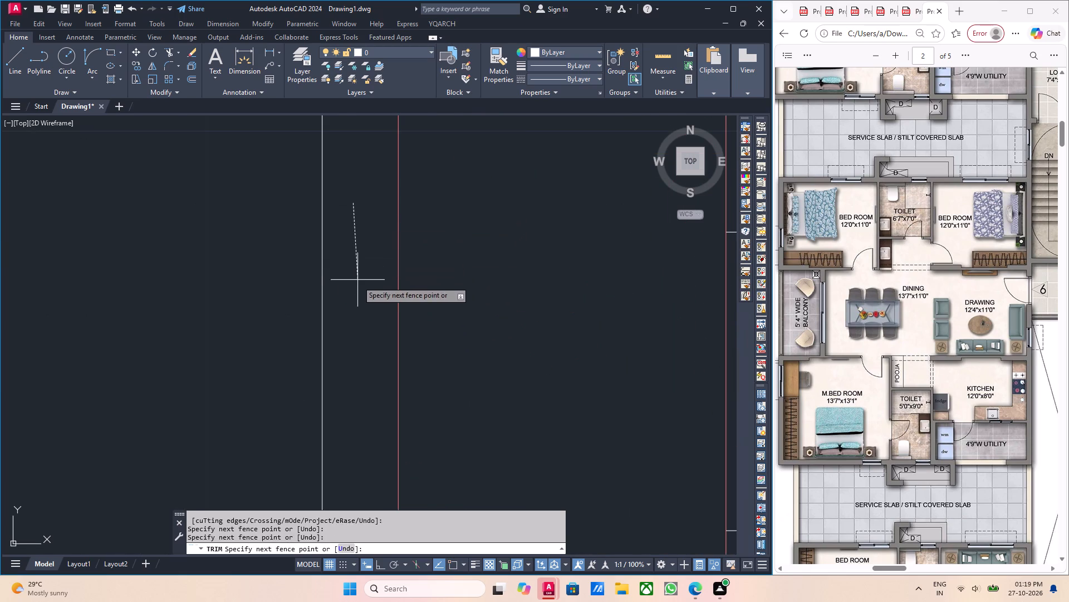
click(358, 281)
scroll(360, 304, down, 3)
middle_drag(365, 371, 365, 344)
scroll(366, 343, up, 3)
drag(344, 324, 340, 318)
click(331, 302)
scroll(339, 300, down, 4)
middle_drag(415, 322, 384, 365)
scroll(384, 357, up, 3)
drag(339, 332, 338, 331)
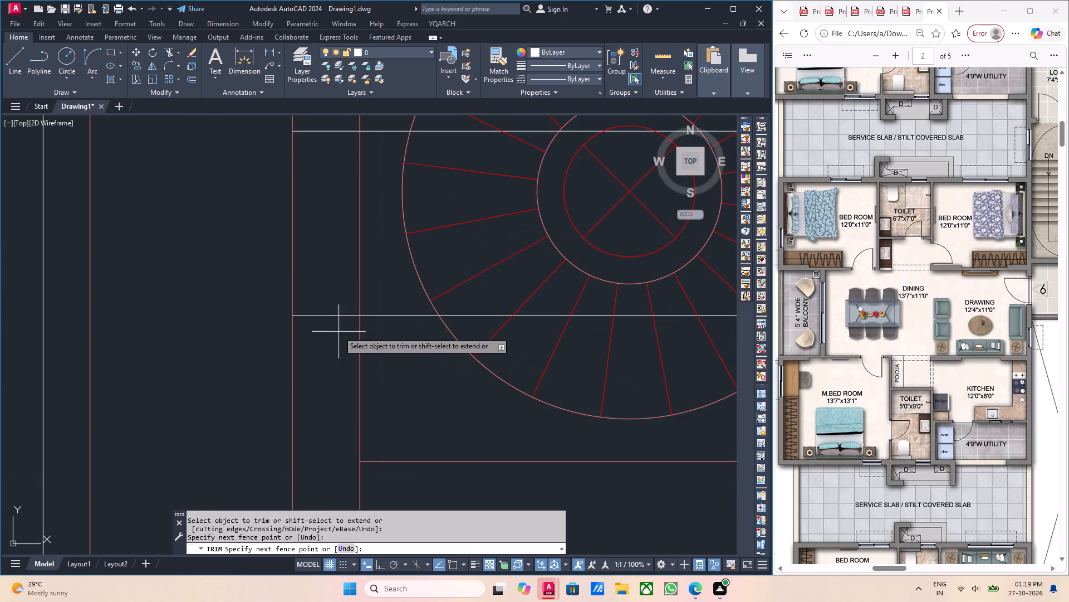
drag(338, 331, 335, 322)
click(326, 294)
middle_drag(327, 289, 335, 376)
drag(345, 265, 343, 253)
click(332, 205)
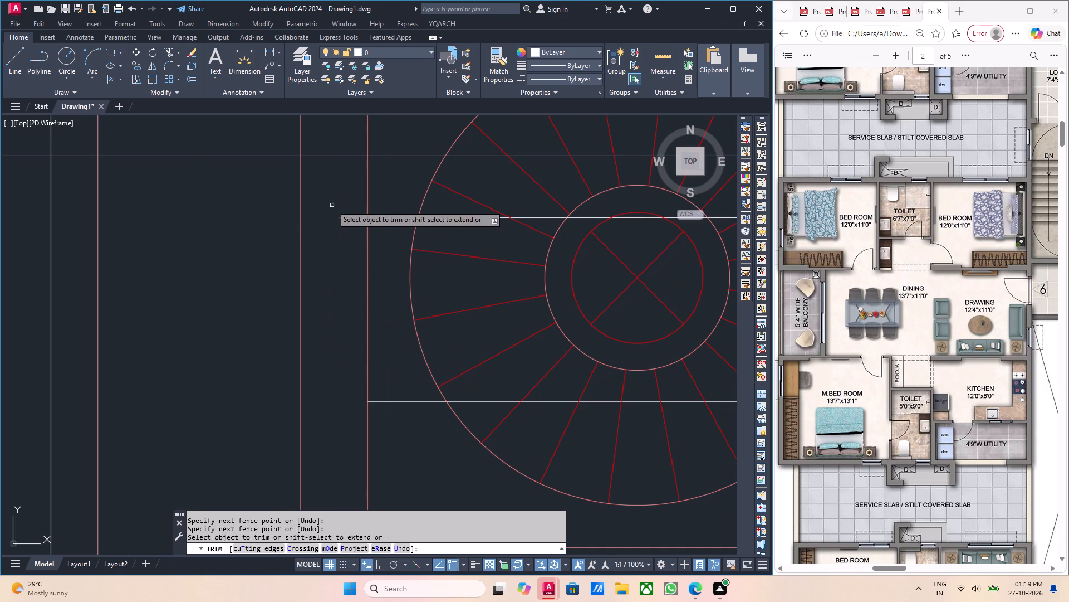
Trim both toilet wall lines between the bedside table's west edge and the round lamp, and the first pieces inside the lamp.
drag(403, 431, 401, 416)
click(388, 385)
drag(389, 388, 398, 425)
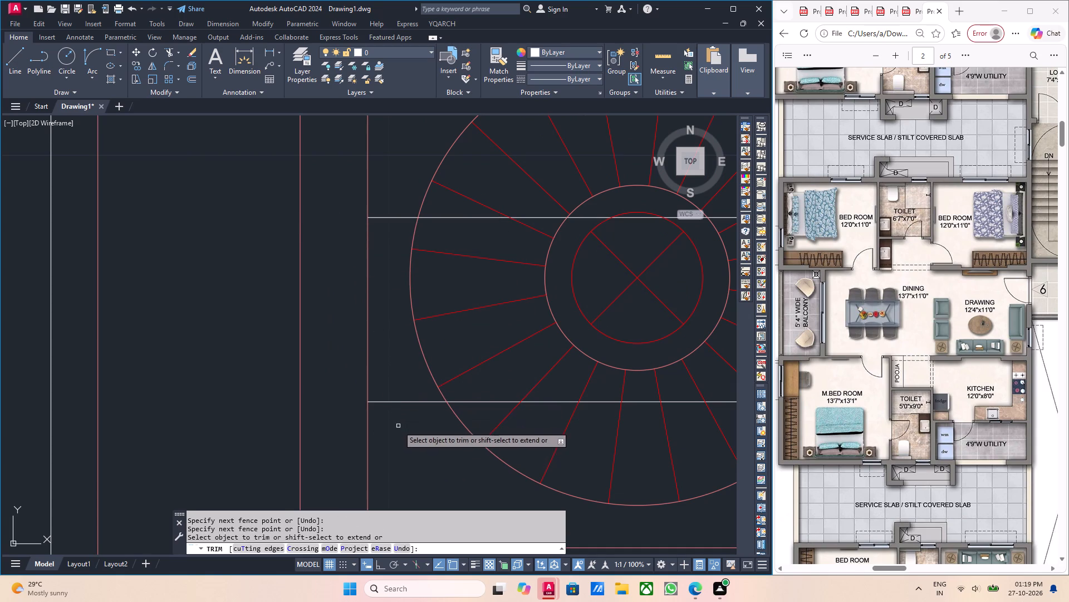
drag(399, 426, 391, 381)
middle_drag(404, 363, 390, 468)
drag(378, 326, 378, 312)
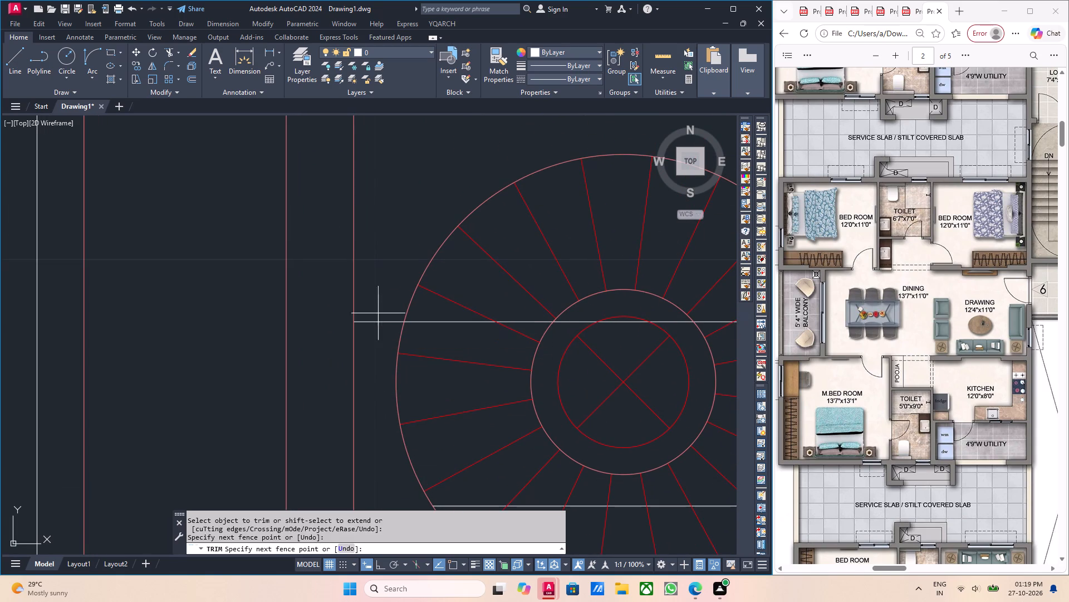
drag(378, 312, 377, 300)
drag(433, 328, 430, 311)
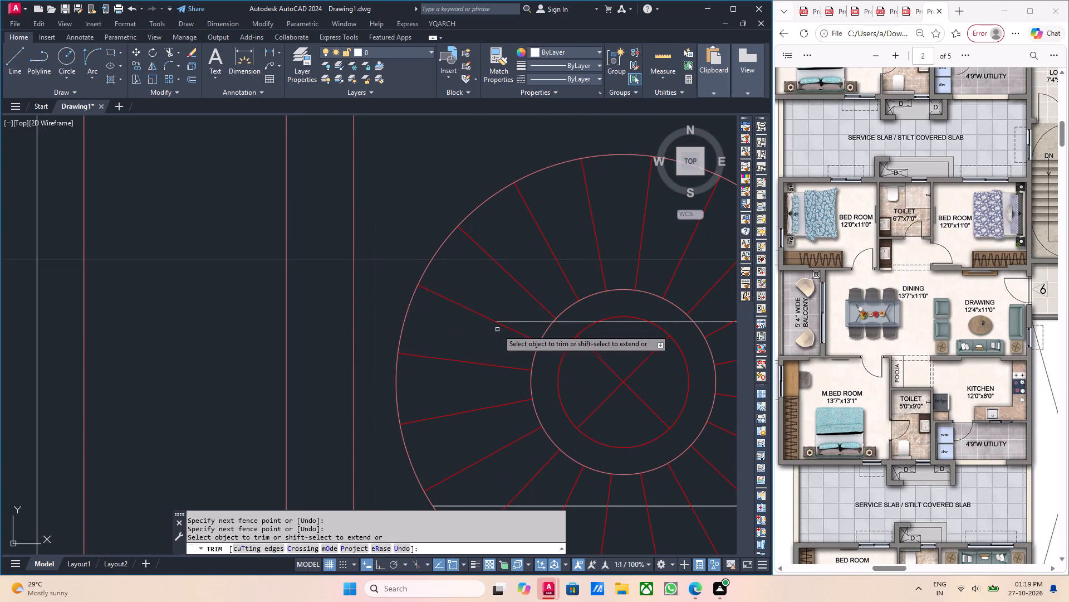
click(537, 326)
click(524, 313)
scroll(589, 343, up, 3)
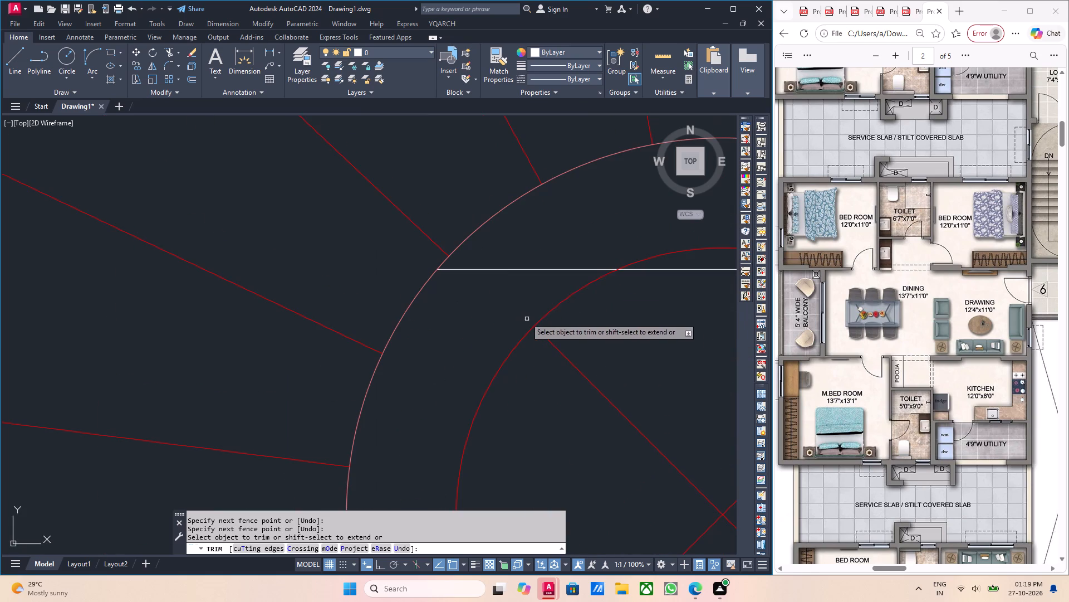
drag(519, 284, 518, 277)
click(513, 264)
scroll(593, 336, down, 3)
middle_drag(612, 357, 519, 365)
middle_drag(555, 440, 543, 420)
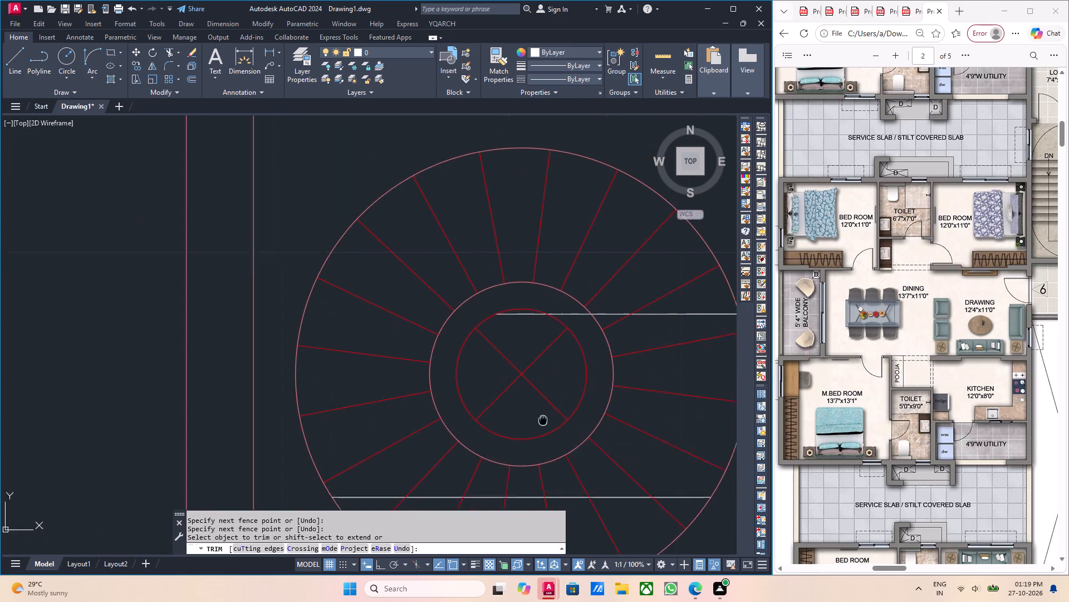
middle_drag(543, 420, 506, 297)
scroll(488, 387, up, 3)
drag(475, 357, 475, 345)
click(447, 290)
Trim away the remaining pieces of both toilet wall lines across the round lamp on the southern bedside table.
scroll(465, 363, down, 3)
scroll(396, 358, down, 1)
middle_drag(396, 358, 462, 358)
click(397, 353)
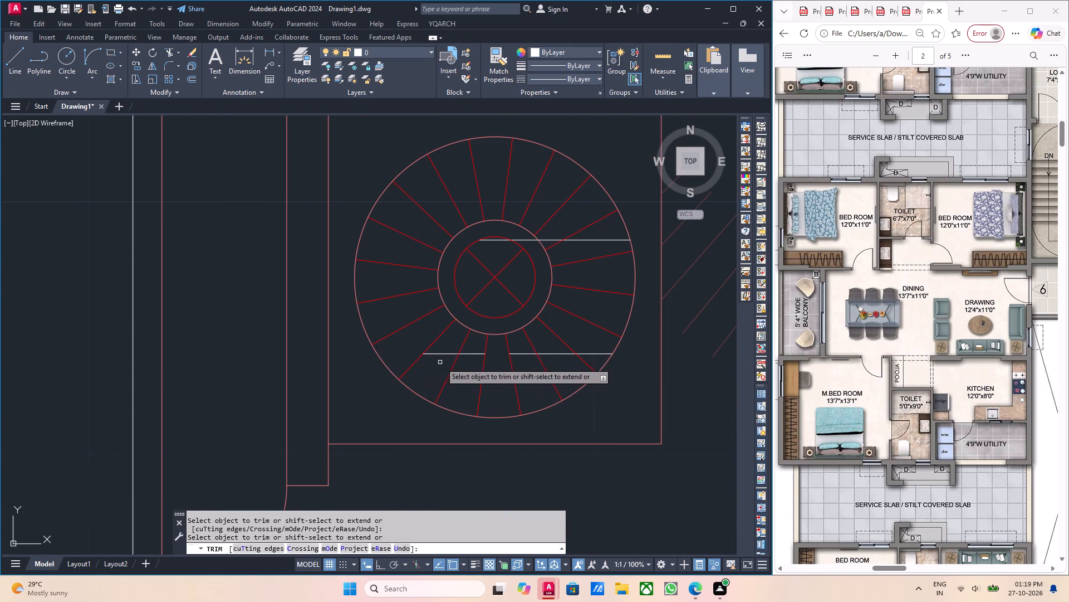
click(445, 352)
click(470, 355)
click(524, 352)
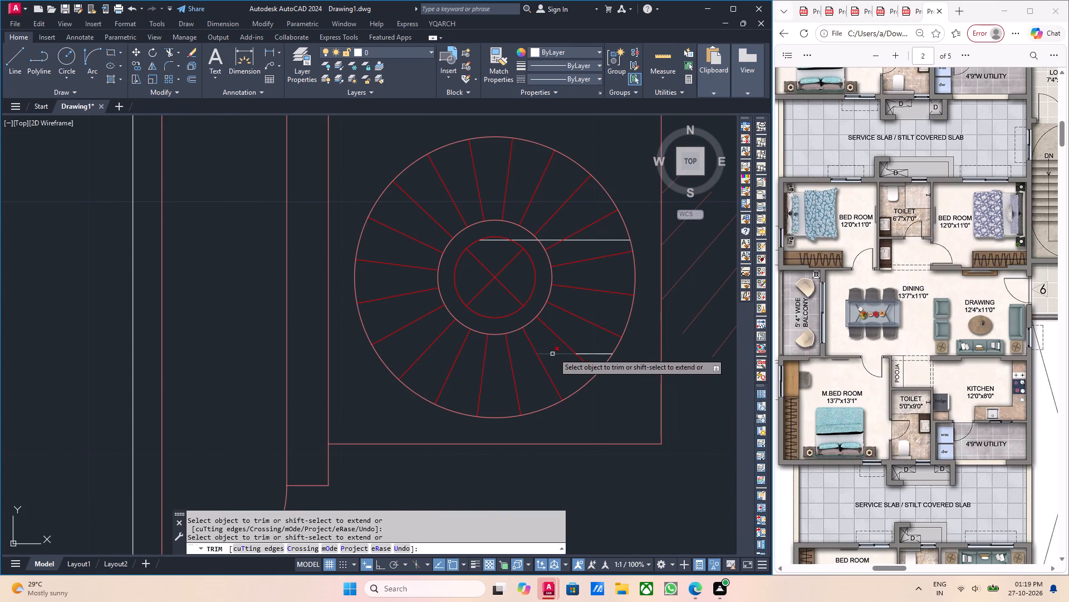
click(555, 353)
click(591, 354)
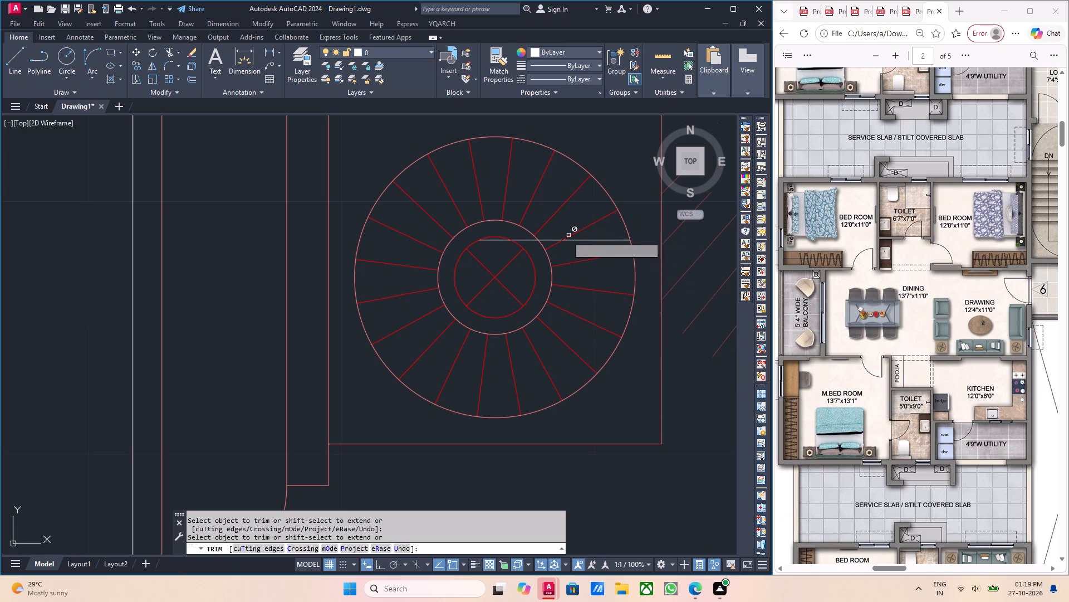
scroll(536, 240, up, 2)
click(563, 241)
click(515, 241)
click(445, 241)
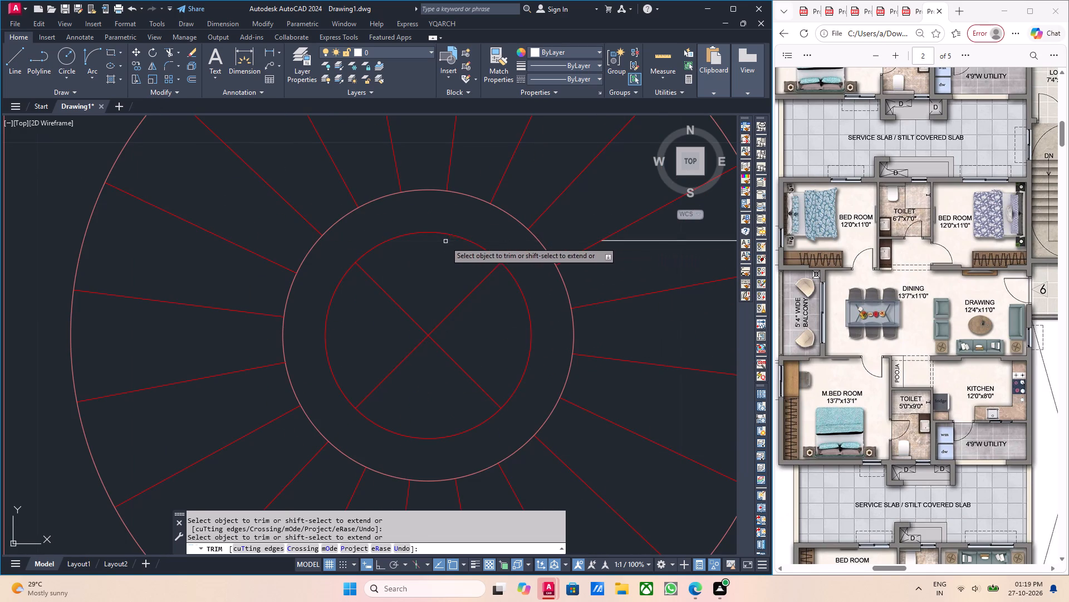
click(626, 242)
Examine the southern apartment's wall layout around the west bedroom and toilet, and end the Trim command.
scroll(621, 258, down, 6)
middle_drag(596, 304, 587, 312)
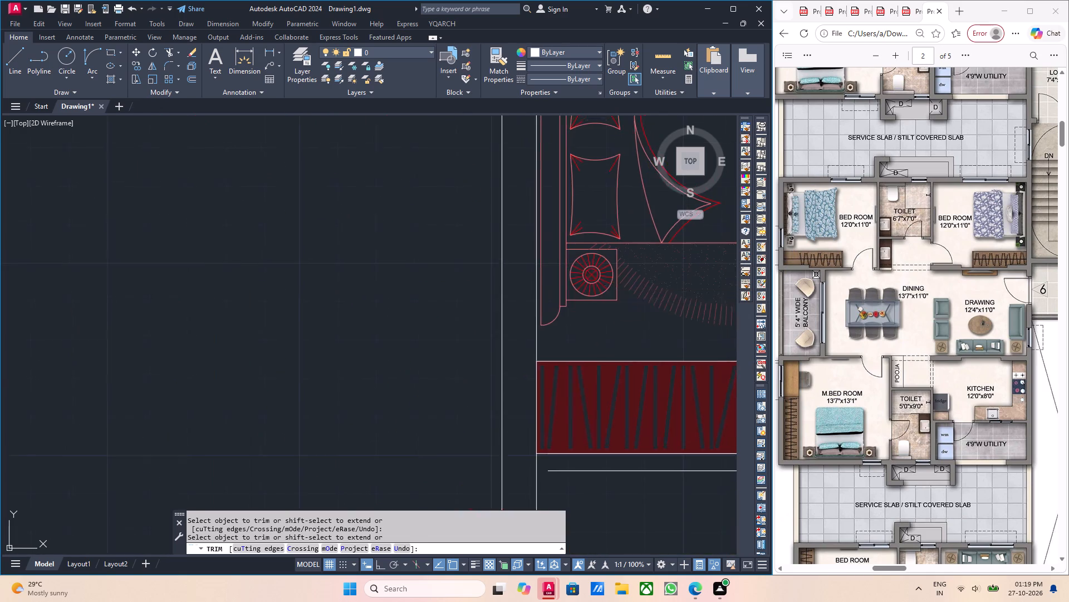
middle_drag(587, 312, 448, 399)
scroll(460, 366, down, 3)
middle_drag(508, 376, 406, 371)
middle_drag(438, 376, 435, 377)
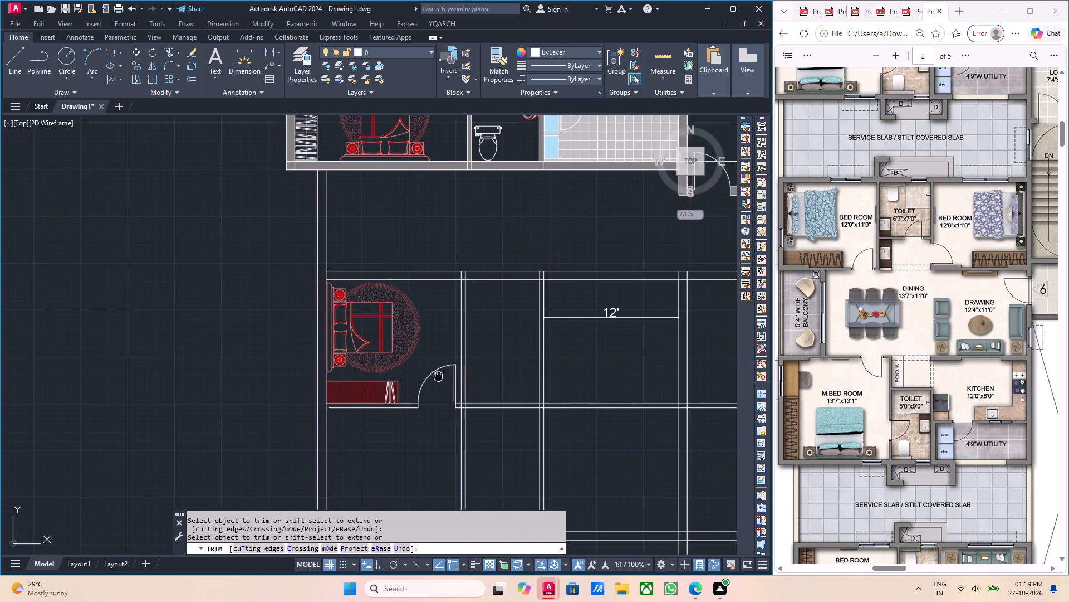
middle_drag(435, 377, 388, 396)
scroll(457, 397, down, 1)
middle_click(437, 387)
middle_drag(472, 396, 409, 329)
middle_drag(429, 359, 409, 372)
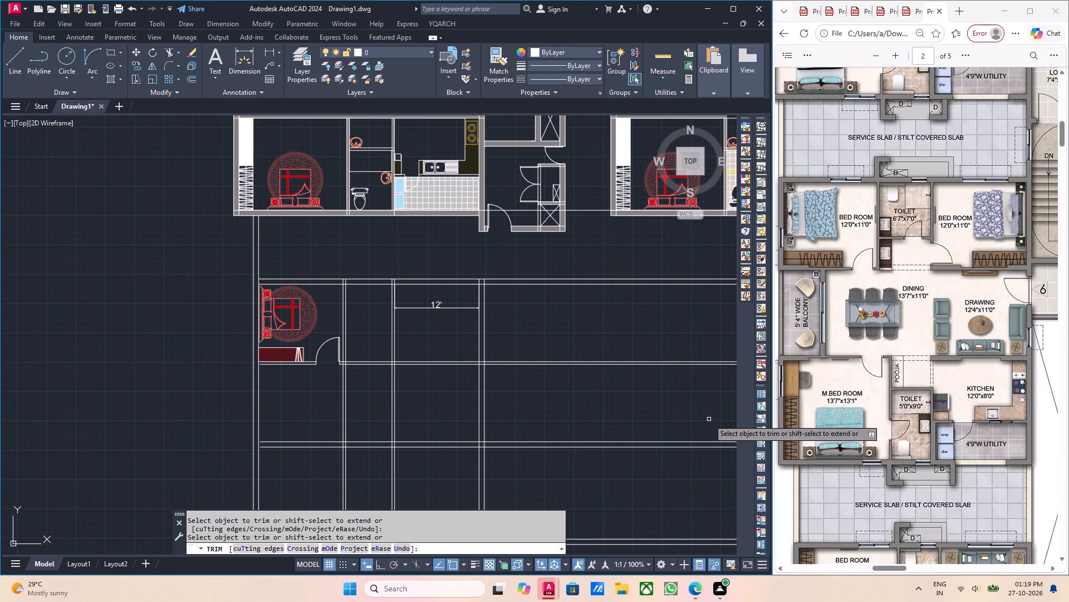
scroll(386, 336, down, 1)
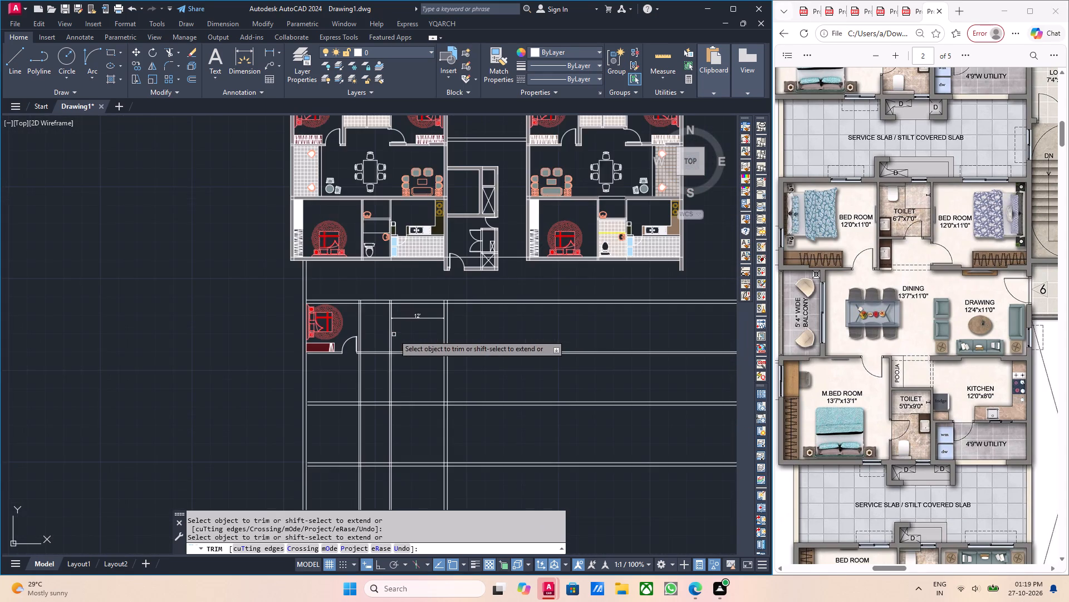
middle_drag(375, 340, 435, 358)
middle_drag(437, 353, 442, 361)
scroll(423, 342, up, 3)
key(Escape)
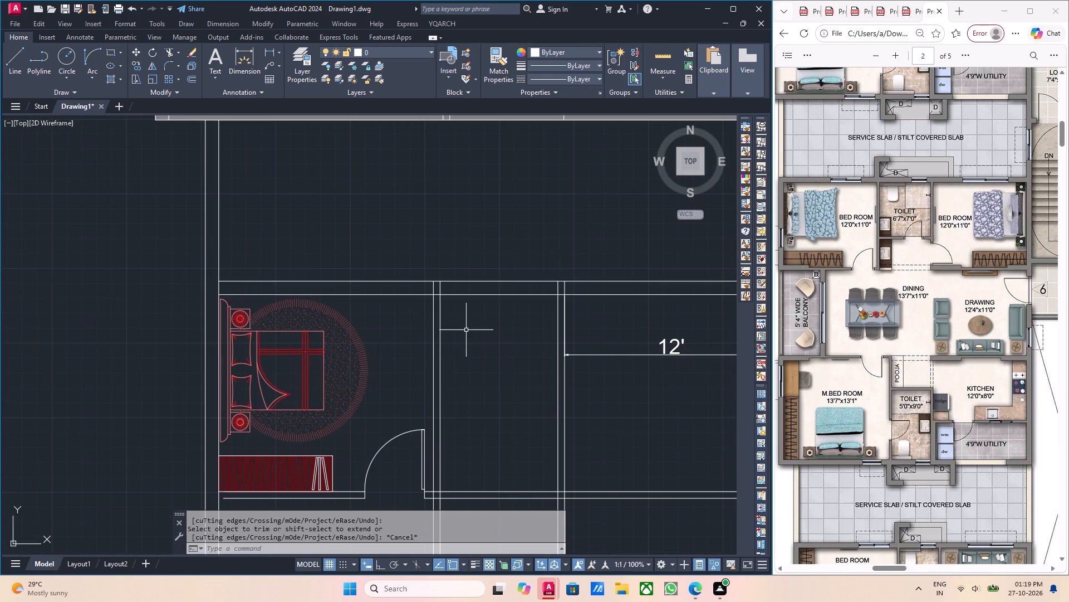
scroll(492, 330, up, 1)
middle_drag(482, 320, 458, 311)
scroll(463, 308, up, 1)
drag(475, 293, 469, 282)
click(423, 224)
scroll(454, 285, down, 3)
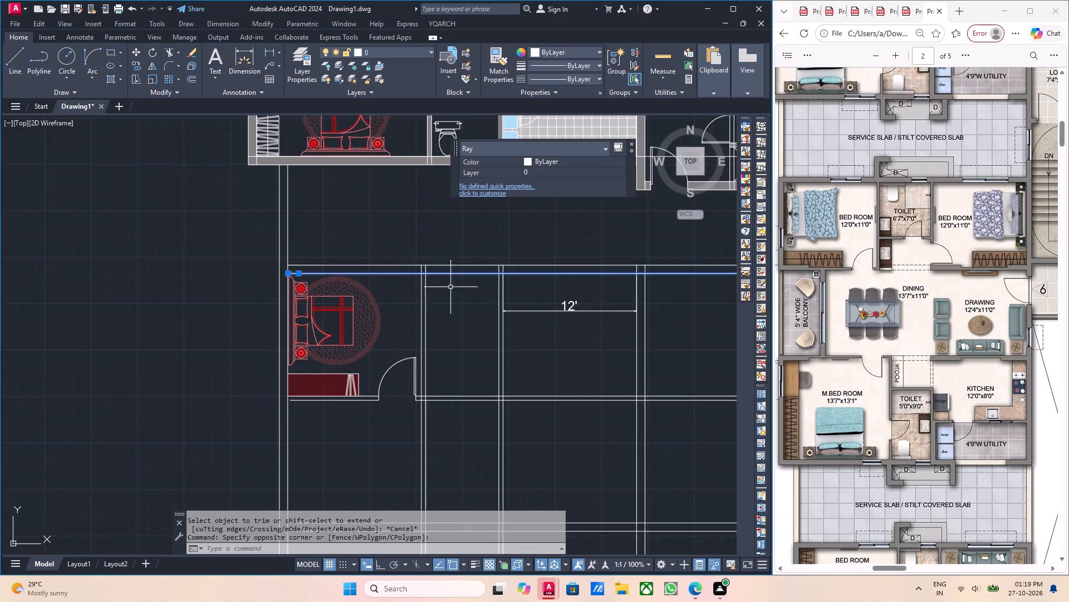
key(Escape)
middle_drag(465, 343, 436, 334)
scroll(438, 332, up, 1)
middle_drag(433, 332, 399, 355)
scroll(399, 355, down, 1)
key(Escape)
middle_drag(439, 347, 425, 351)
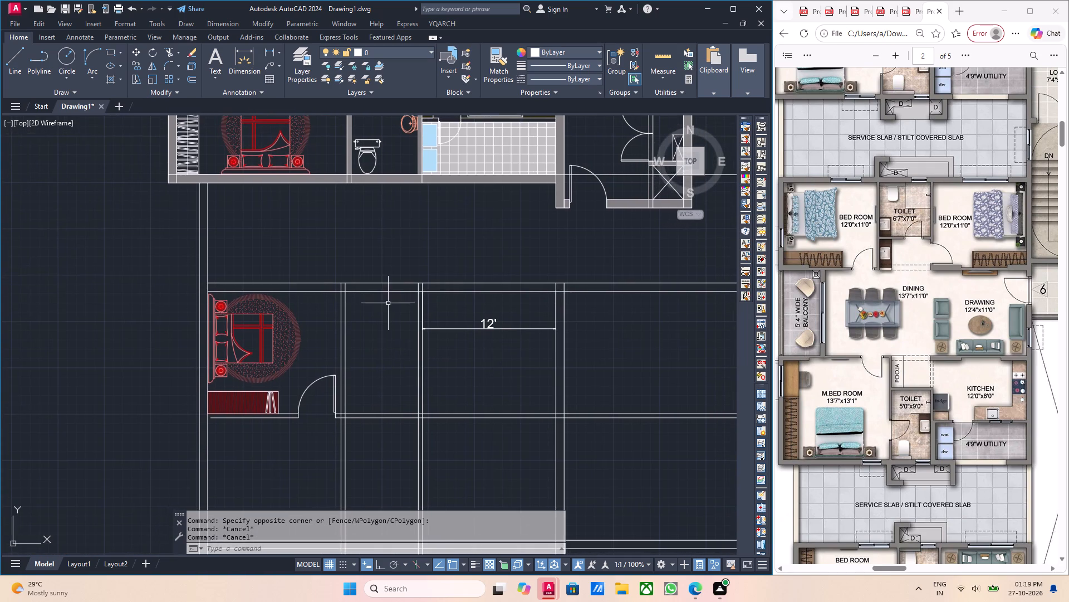
Offset the inner line of the toilet's north wall 7 feet south.
scroll(385, 300, up, 1)
click(388, 293)
click(376, 283)
middle_drag(381, 332, 370, 334)
key(o)
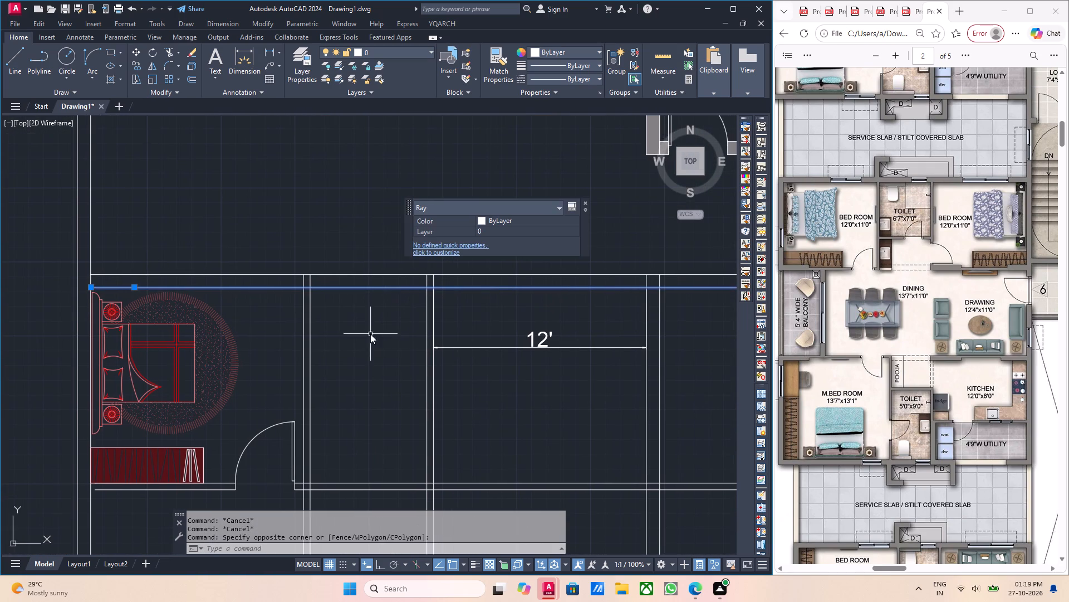
key(Return)
drag(311, 288, 311, 304)
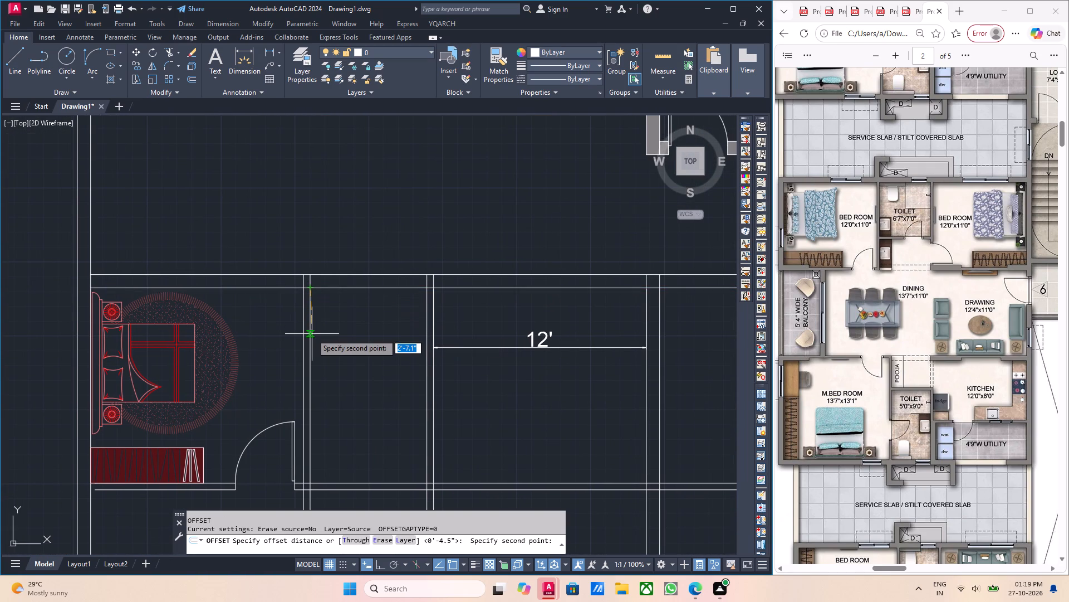
key(7)
key(apostrophe)
key(Return)
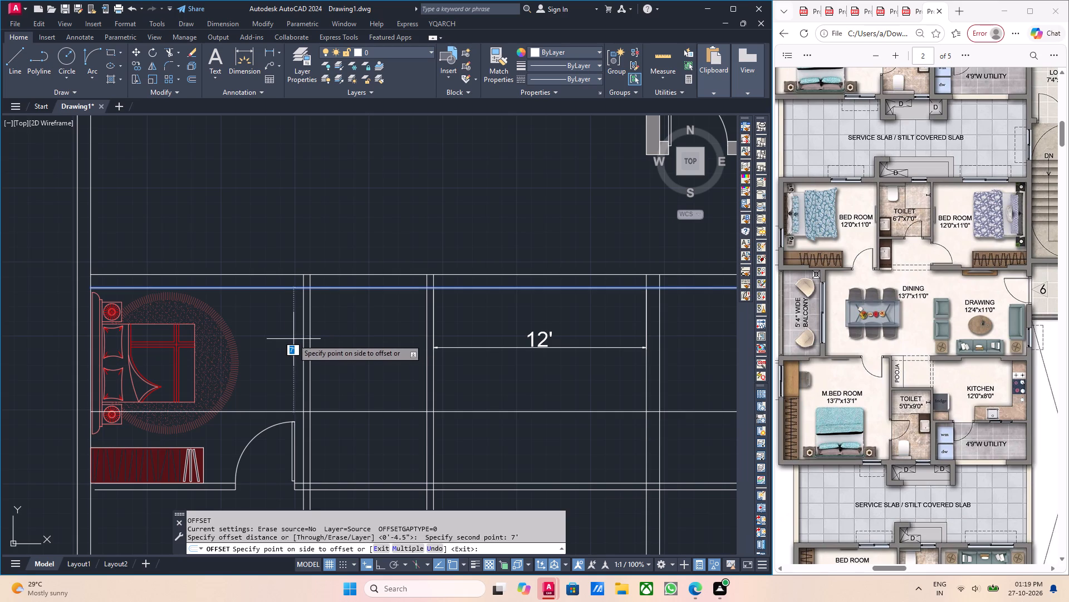
click(348, 378)
scroll(290, 412, up, 2)
key(Escape)
key(Escape)
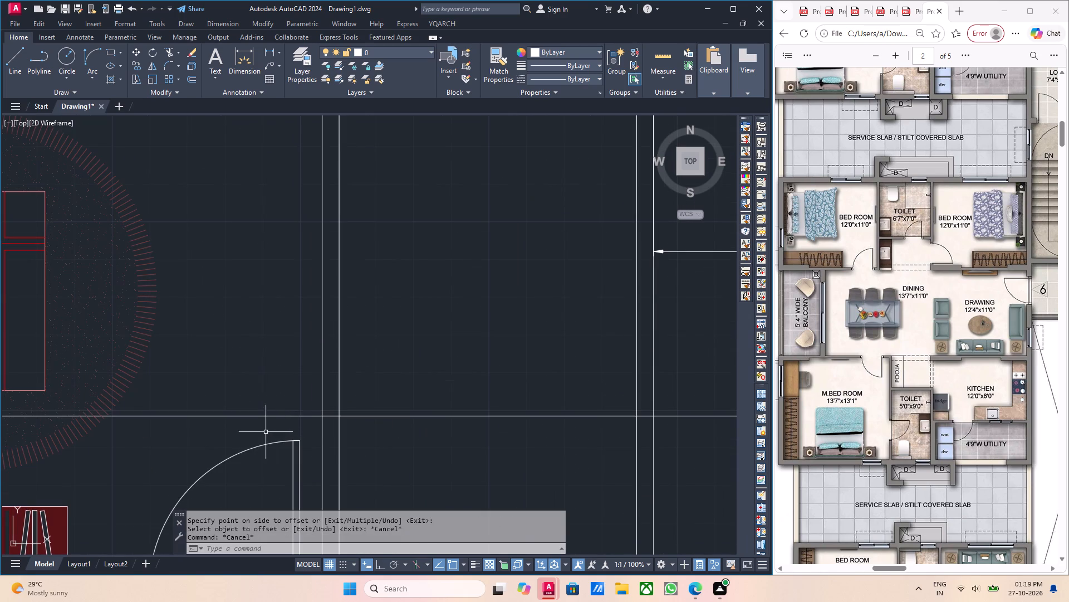
Shorten the new toilet south wall line so it starts at the west line of the toilet's west wall, clear of the bed.
drag(253, 428, 242, 421)
click(221, 406)
scroll(224, 407, down, 3)
scroll(222, 415, up, 1)
scroll(222, 414, down, 1)
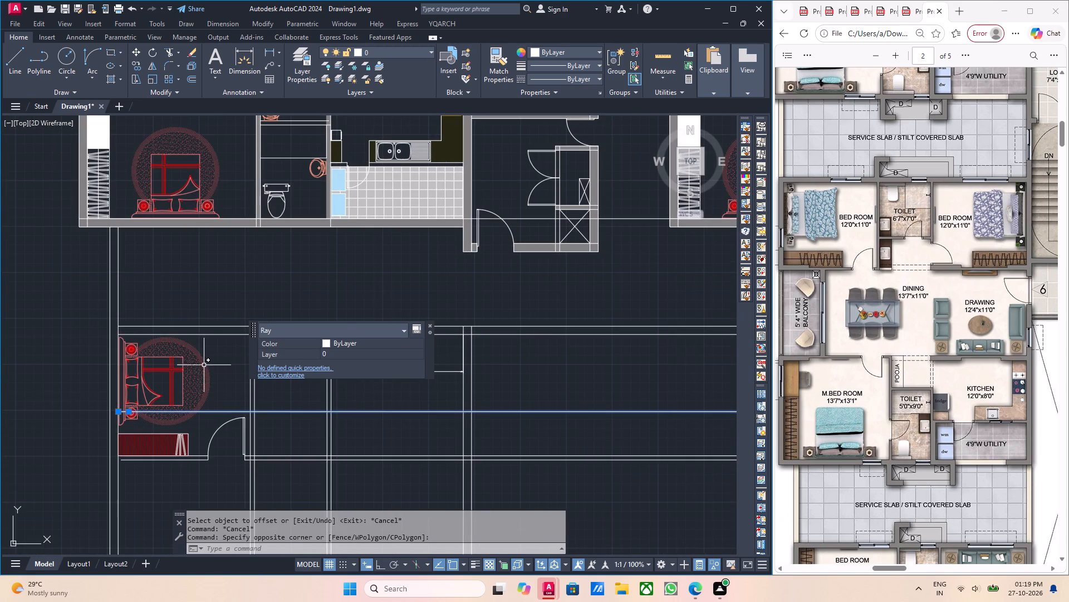
scroll(117, 411, up, 4)
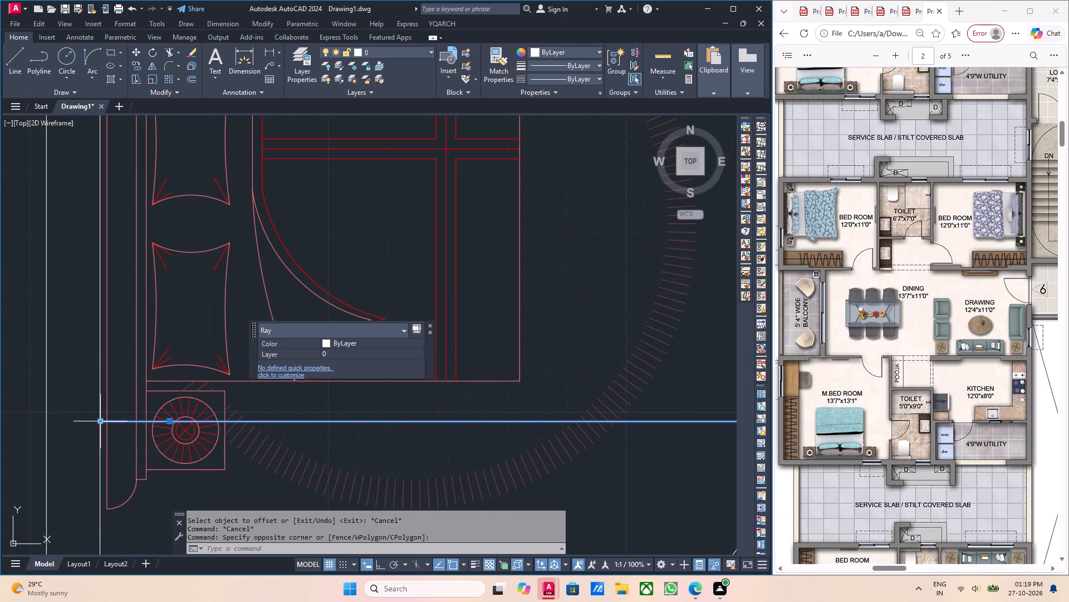
click(99, 422)
click(169, 423)
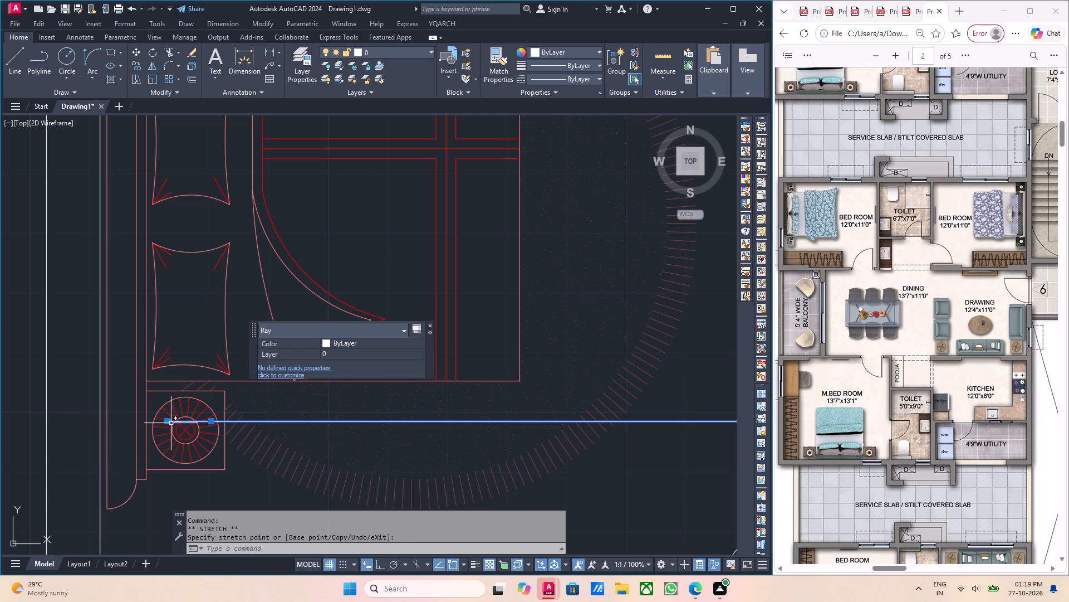
click(164, 423)
scroll(409, 429, down, 2)
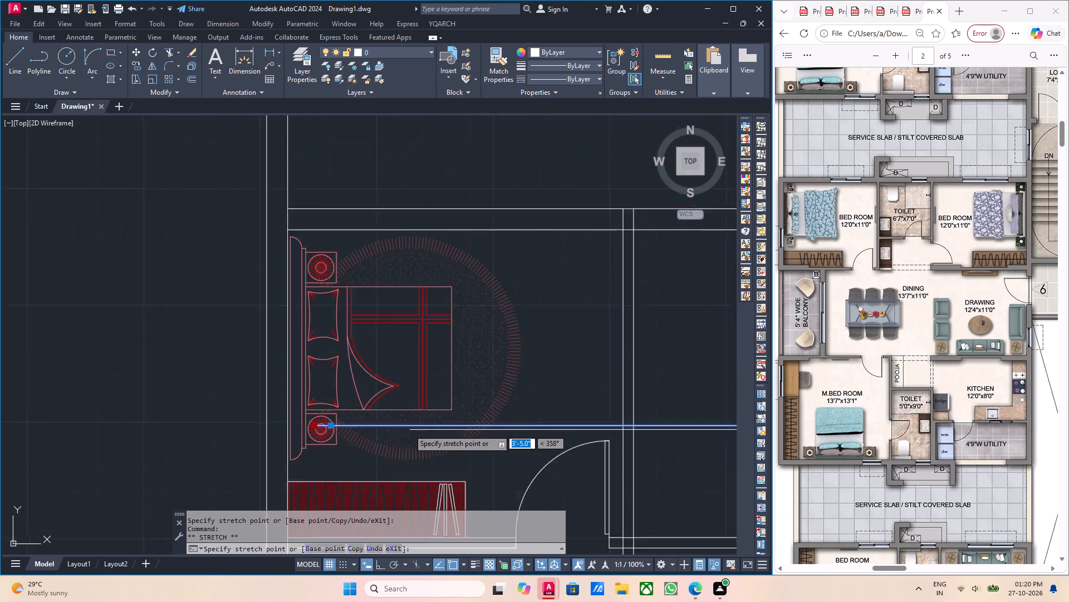
scroll(409, 429, down, 1)
middle_drag(497, 421, 338, 424)
scroll(378, 449, up, 2)
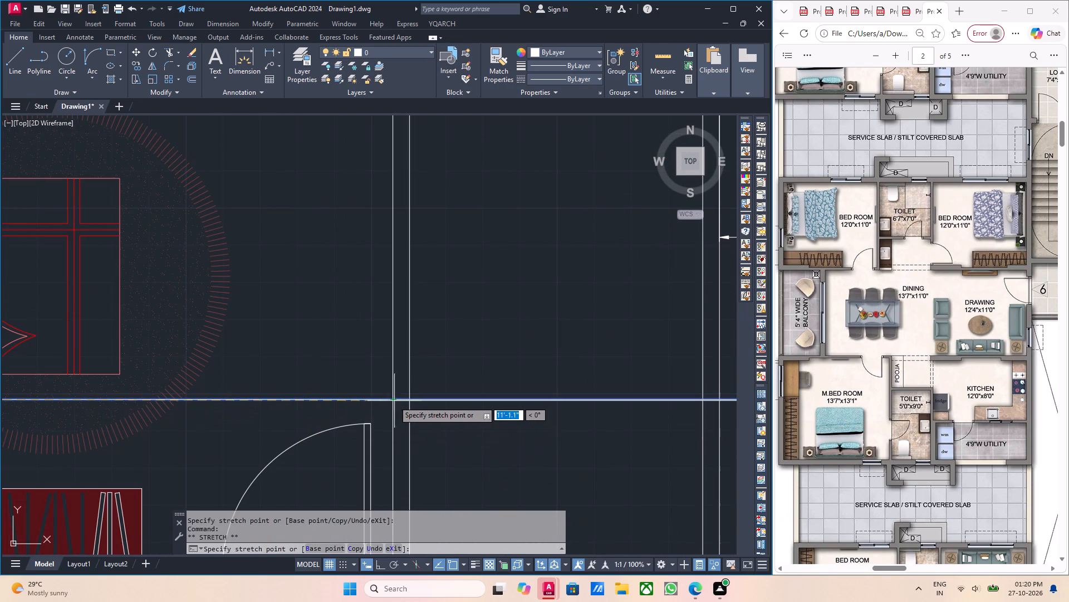
click(391, 401)
key(grave)
key(Escape)
scroll(373, 407, down, 2)
key(Escape)
Offset the shortened toilet south wall line 4.5 inches south to form the wall thickness.
middle_drag(479, 415, 407, 415)
drag(401, 420, 395, 414)
click(381, 401)
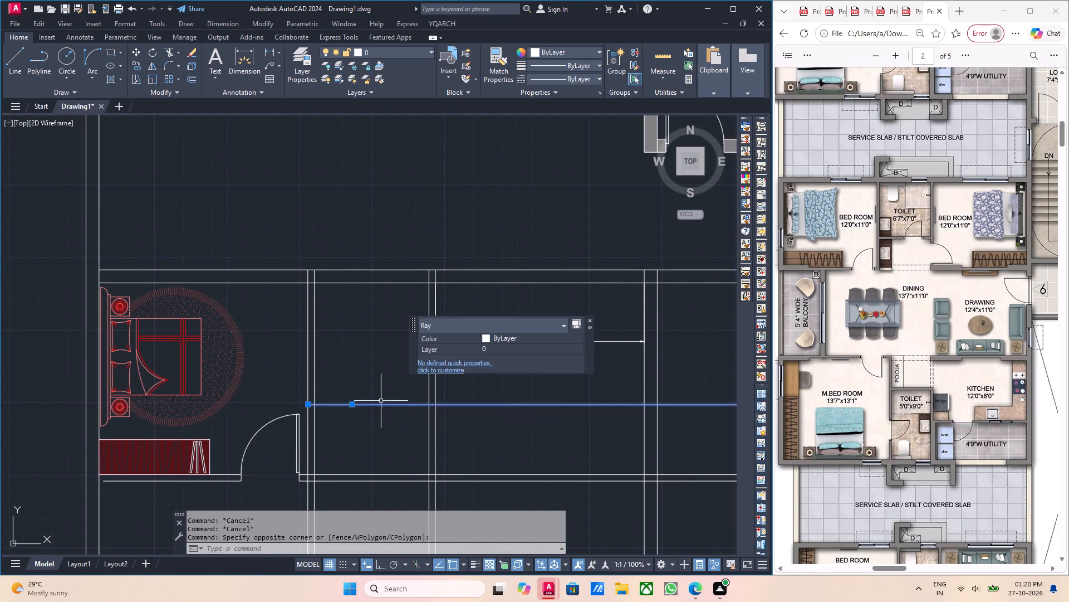
middle_drag(389, 420, 351, 409)
key(o)
key(Return)
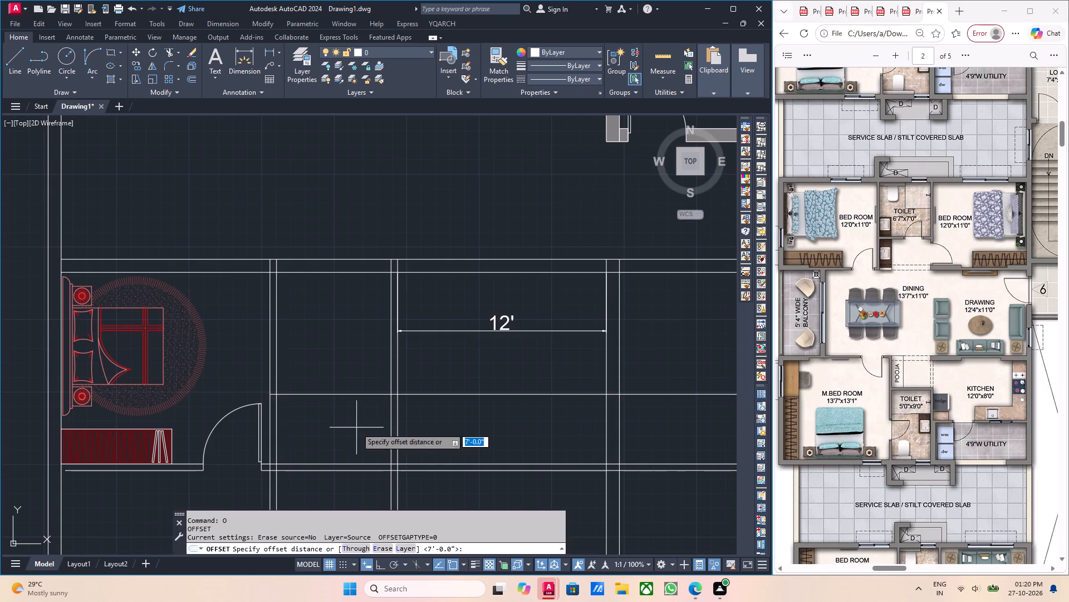
scroll(285, 415, up, 3)
click(219, 346)
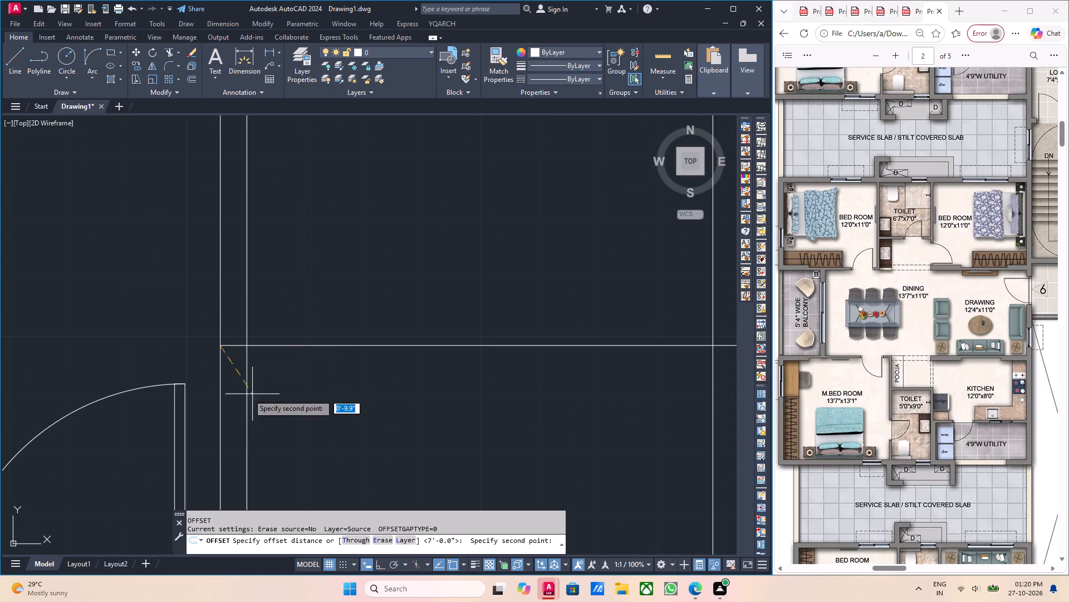
key(4)
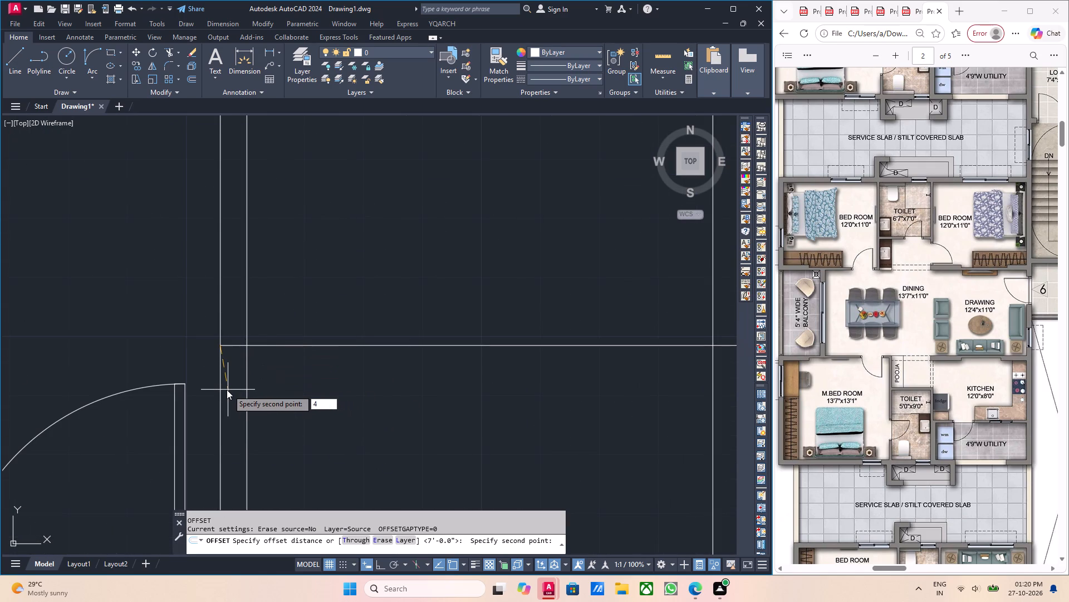
key(period)
key(5)
key(Return)
click(302, 419)
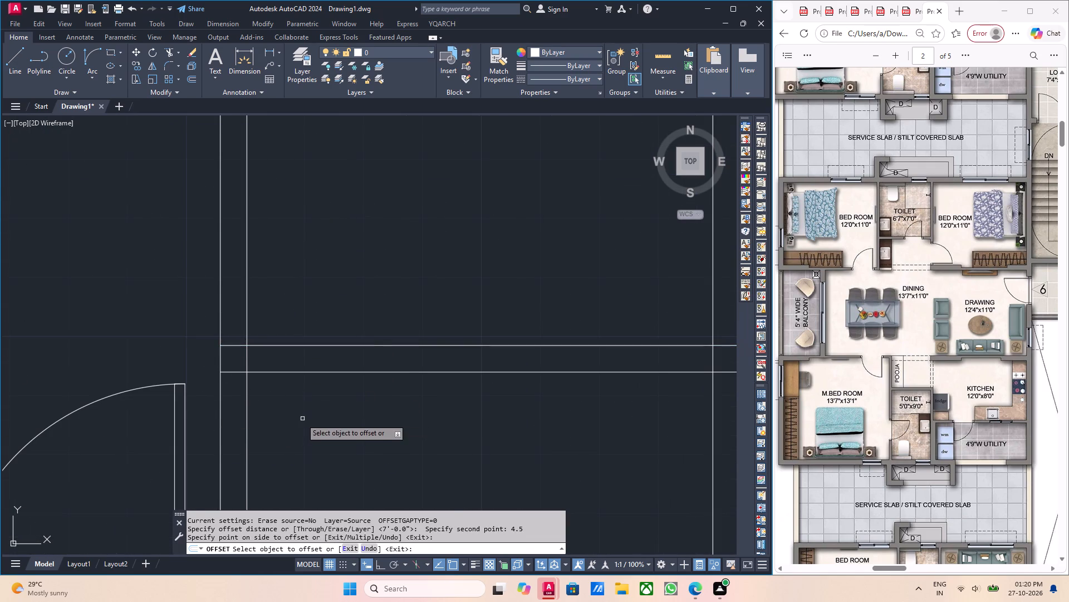
scroll(288, 424, down, 2)
key(Escape)
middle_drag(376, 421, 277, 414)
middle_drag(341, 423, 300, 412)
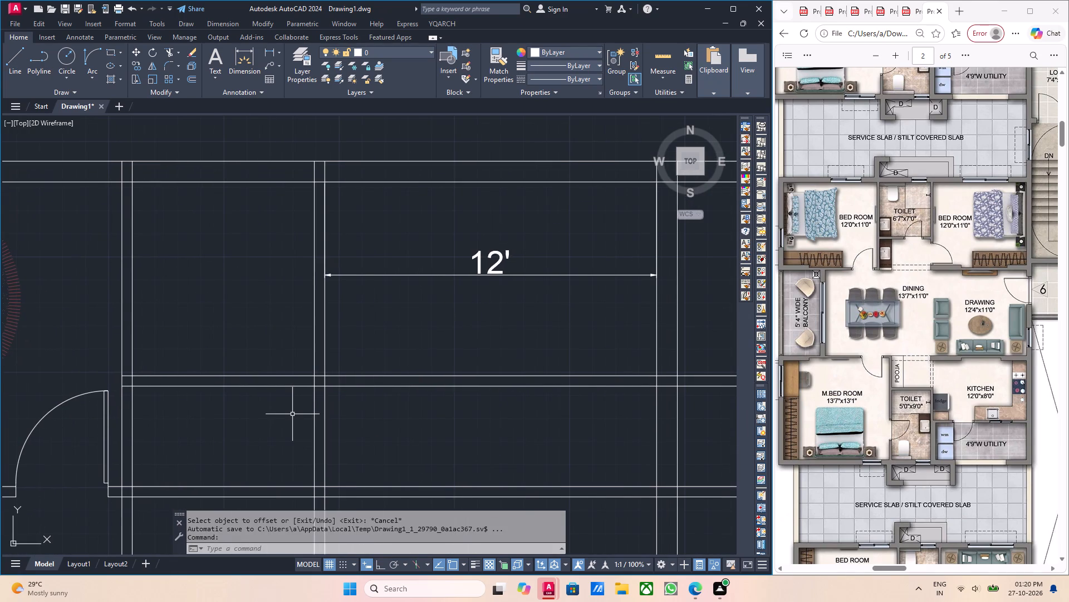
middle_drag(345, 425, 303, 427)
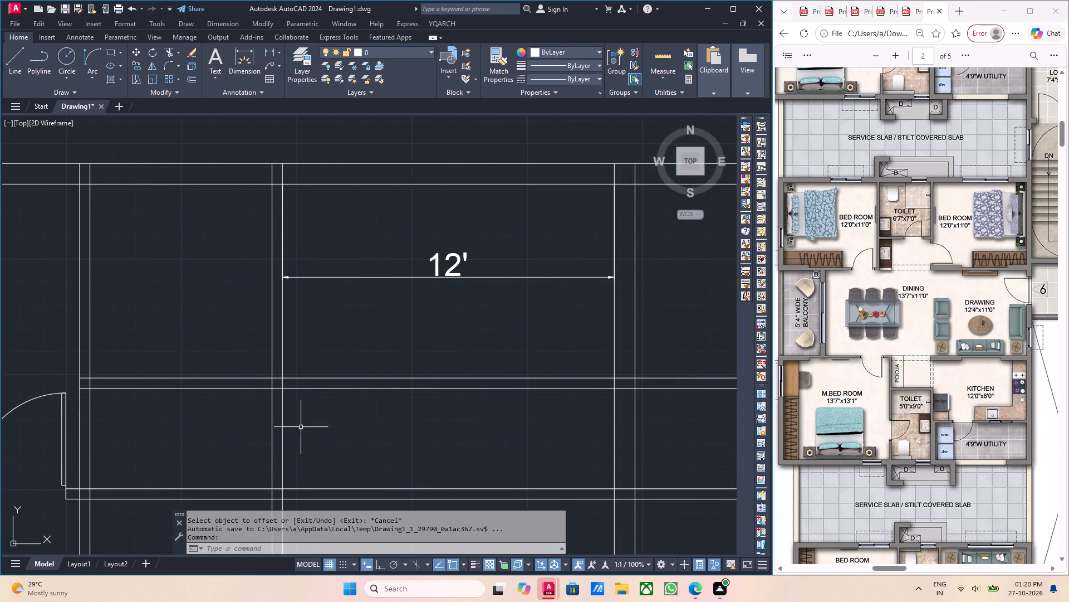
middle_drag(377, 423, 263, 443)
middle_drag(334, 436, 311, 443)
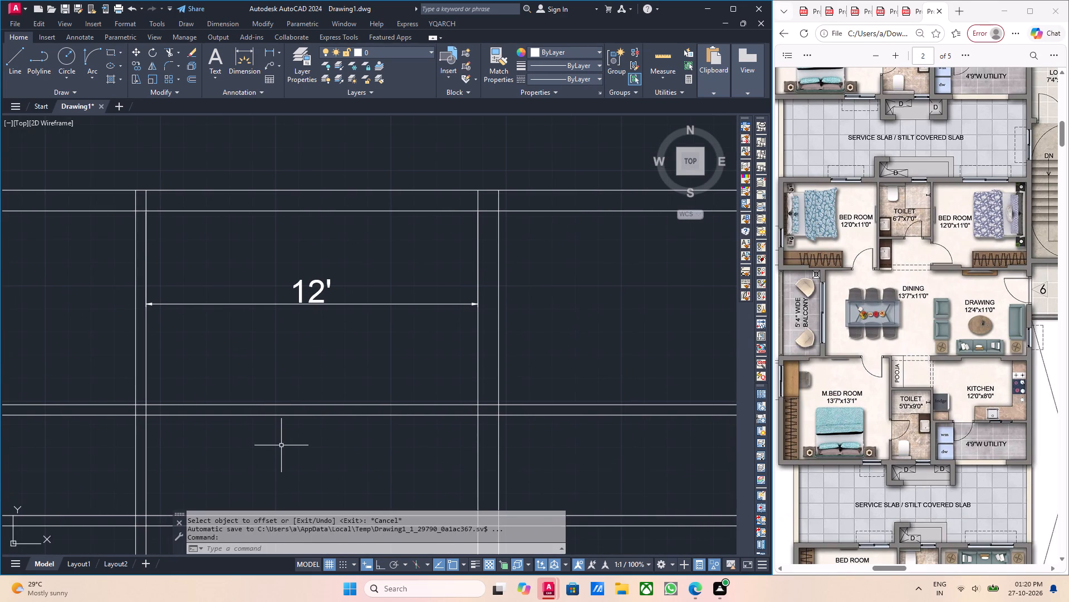
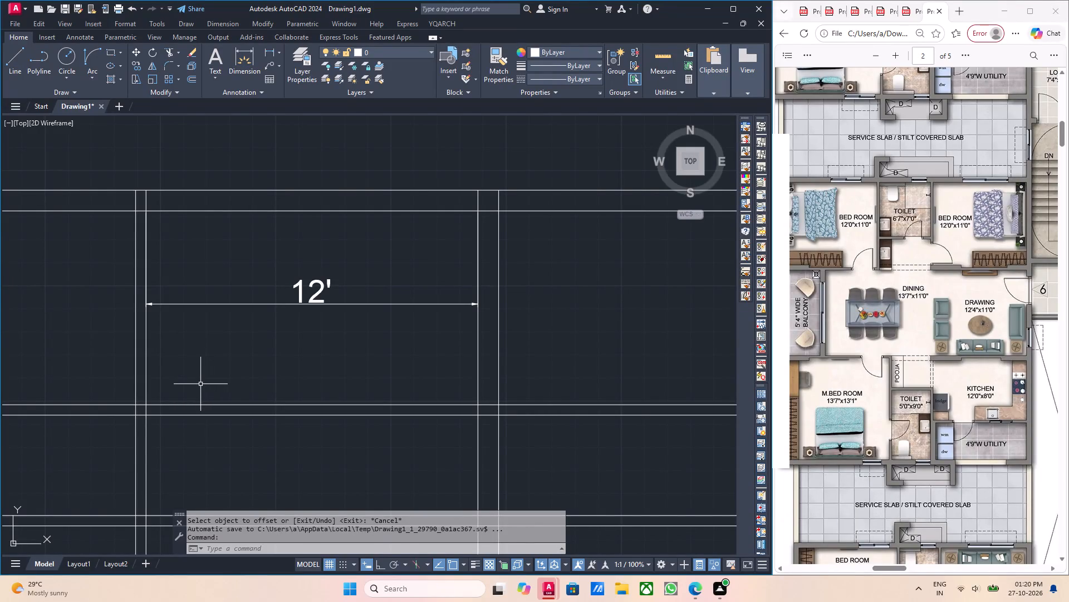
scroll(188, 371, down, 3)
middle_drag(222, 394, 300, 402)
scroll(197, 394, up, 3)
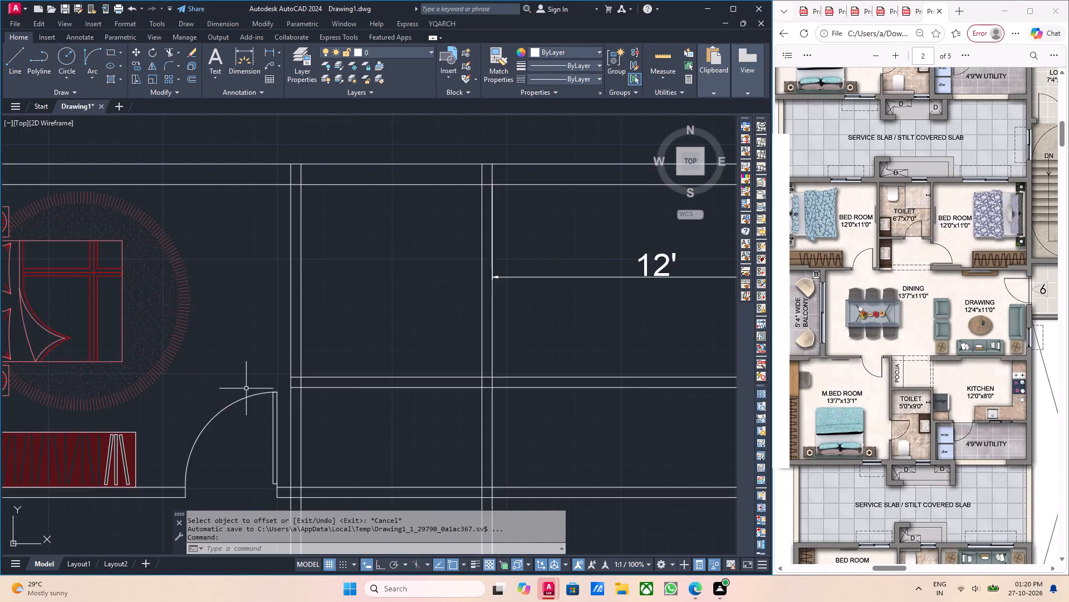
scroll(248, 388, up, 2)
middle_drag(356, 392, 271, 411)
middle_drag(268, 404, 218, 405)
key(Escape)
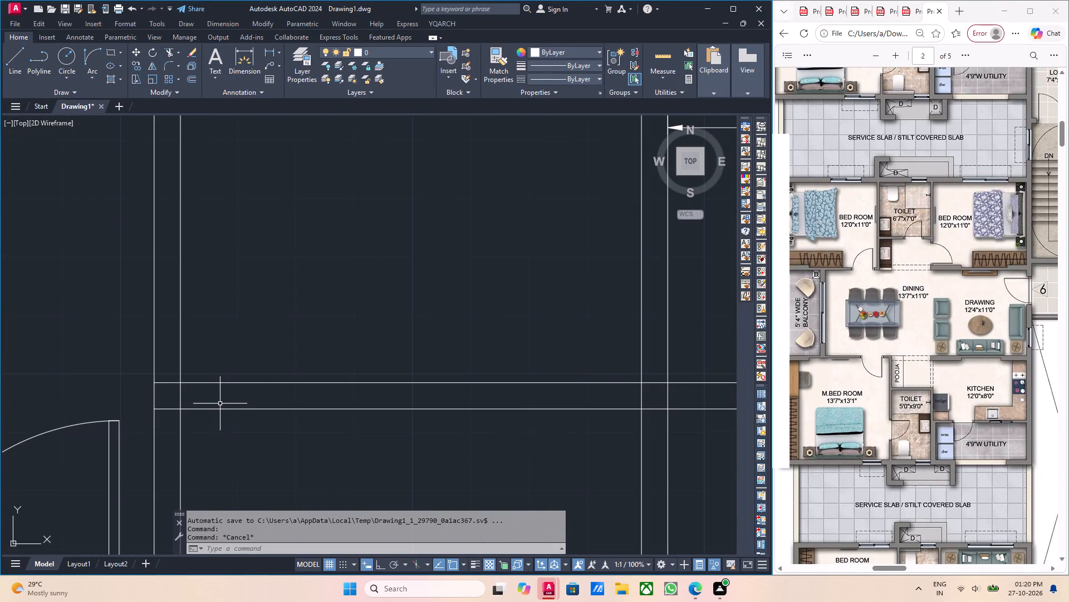
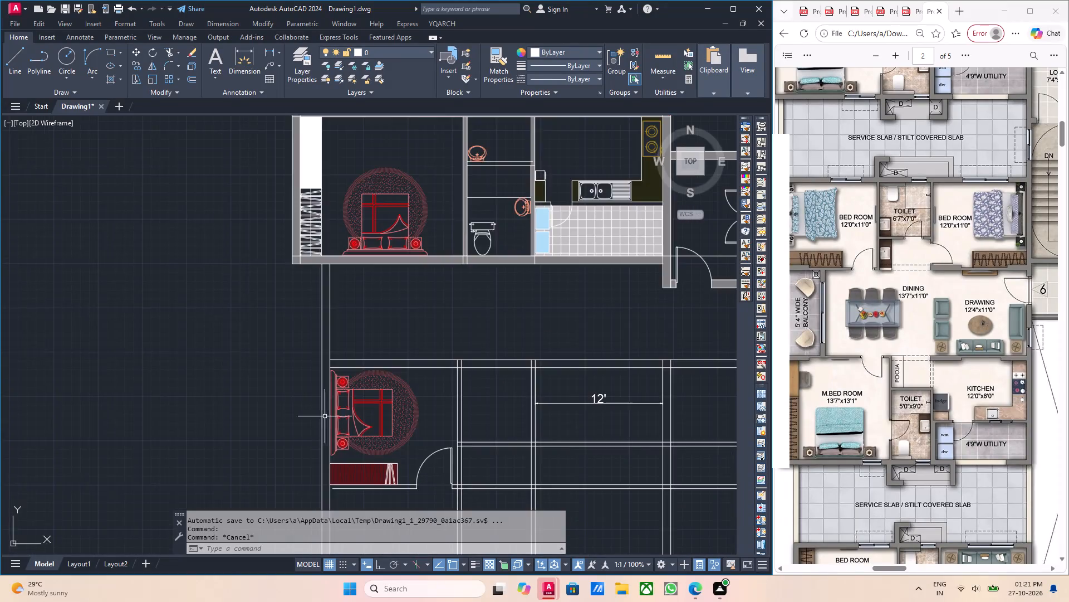
Examine the two furnished apartment units and the partly drawn unit with its bedroom and wall lines below them.
middle_drag(430, 430, 415, 430)
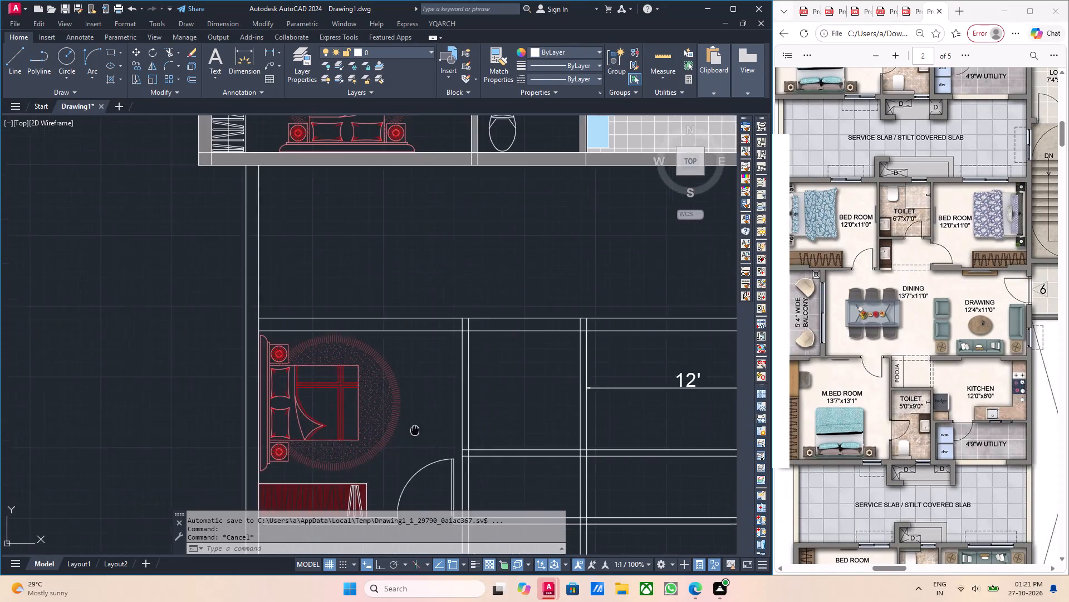
middle_drag(415, 430, 318, 420)
scroll(362, 400, down, 4)
middle_drag(400, 333, 391, 405)
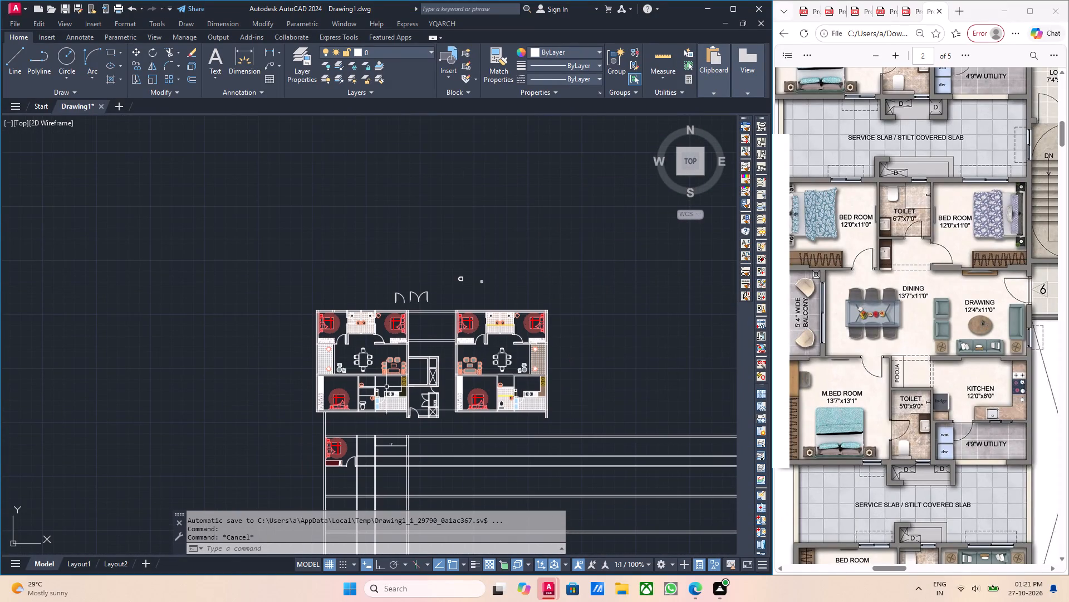
scroll(355, 360, up, 2)
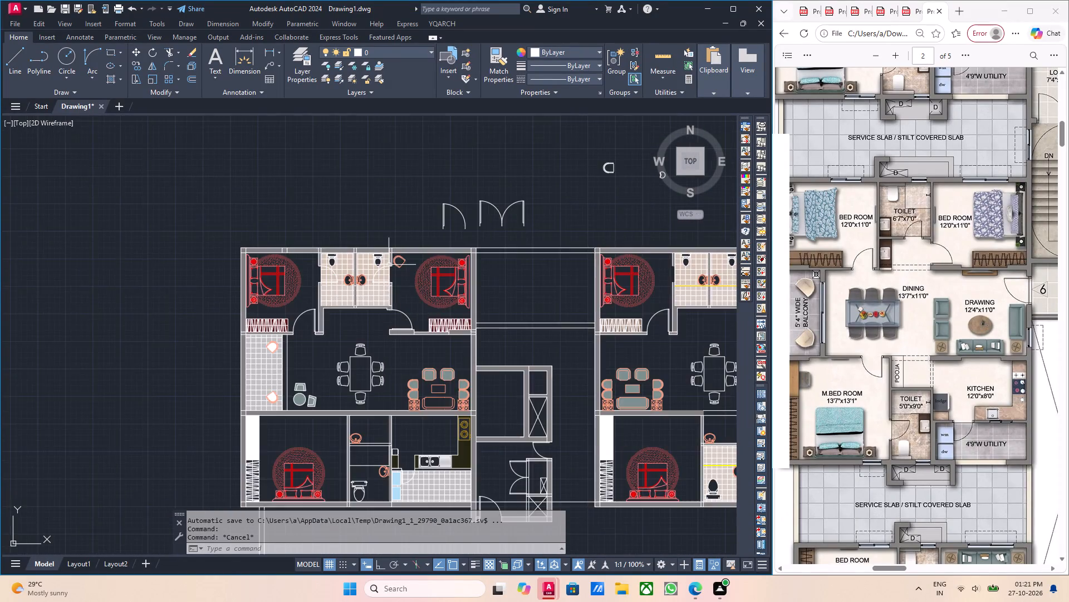
scroll(373, 269, up, 2)
scroll(371, 269, down, 6)
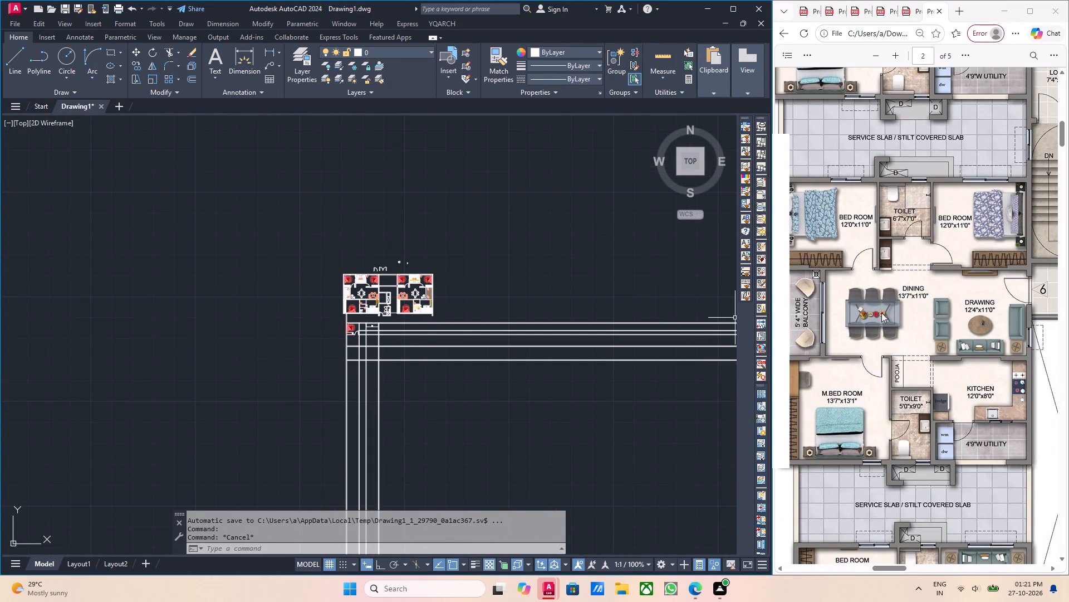
scroll(456, 325, down, 2)
middle_drag(511, 352, 413, 319)
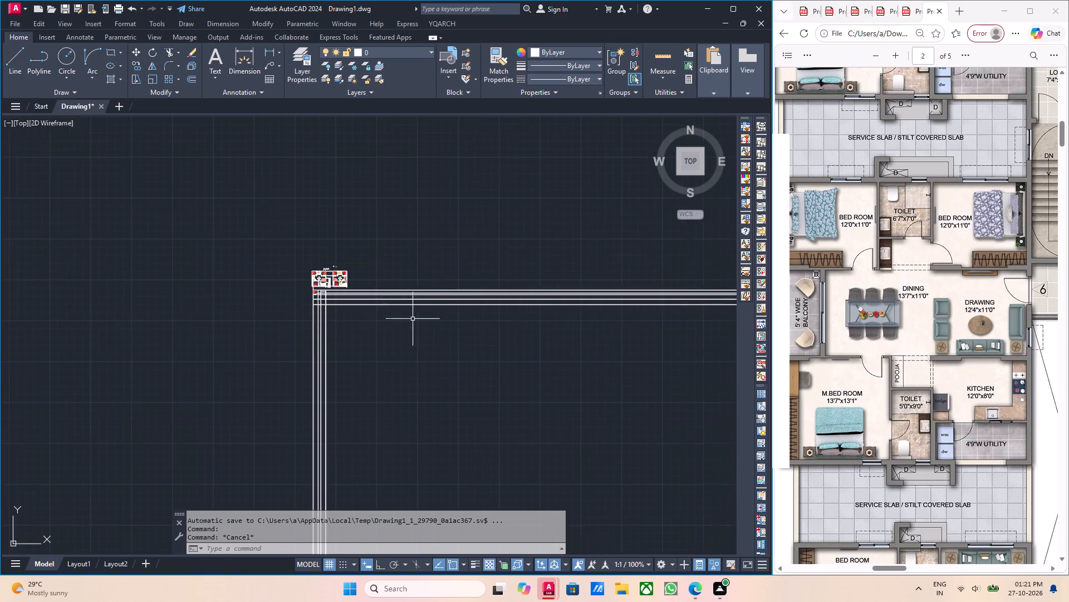
middle_drag(560, 349, 461, 319)
middle_drag(493, 328, 431, 299)
middle_drag(542, 323, 414, 273)
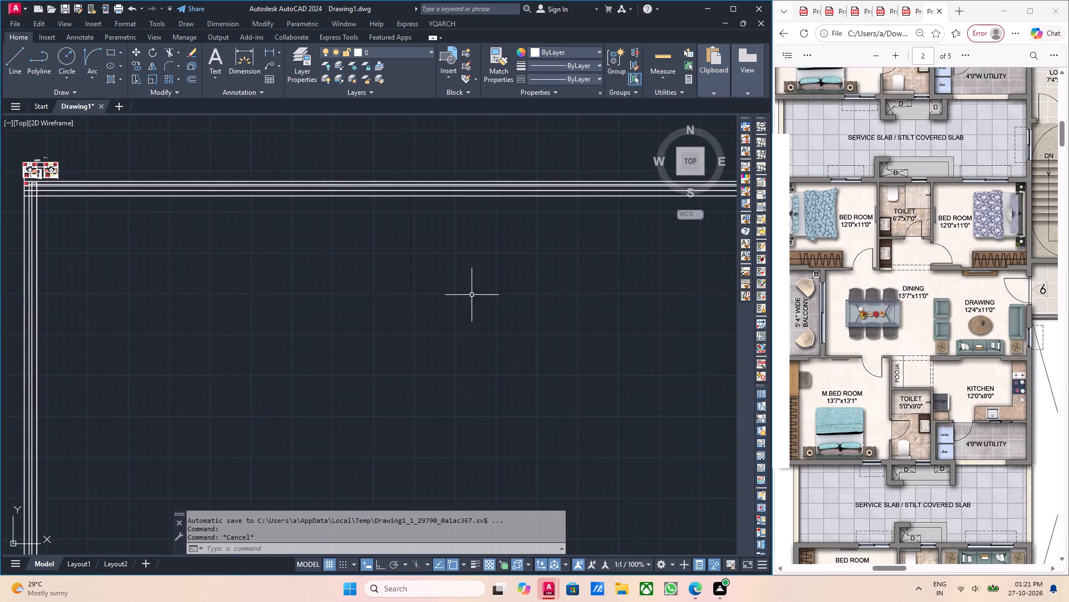
middle_drag(472, 295, 430, 277)
middle_drag(432, 277, 396, 249)
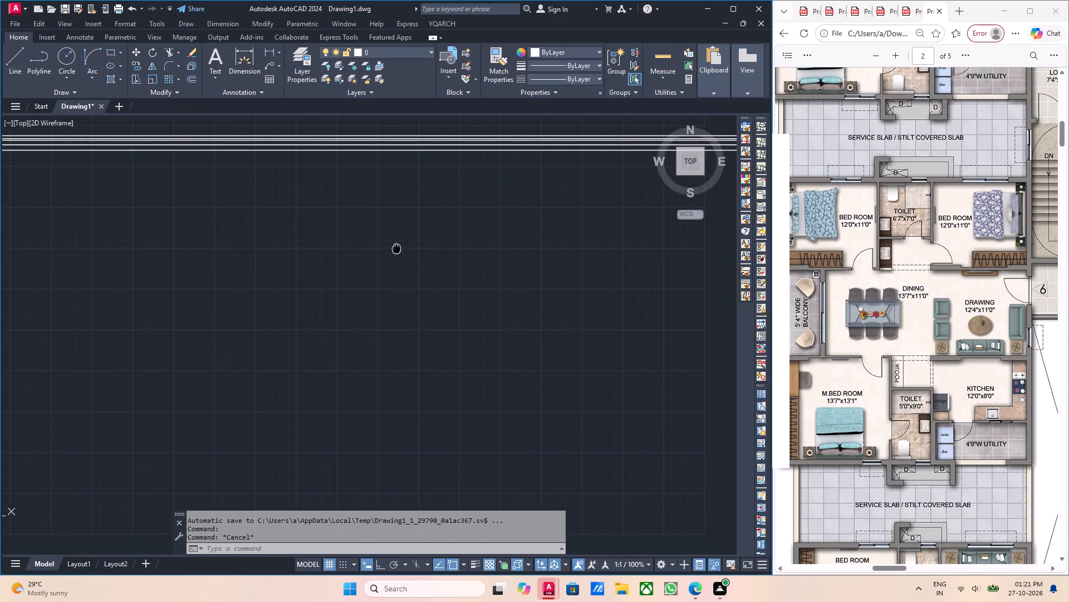
middle_drag(396, 249, 395, 248)
scroll(392, 249, down, 3)
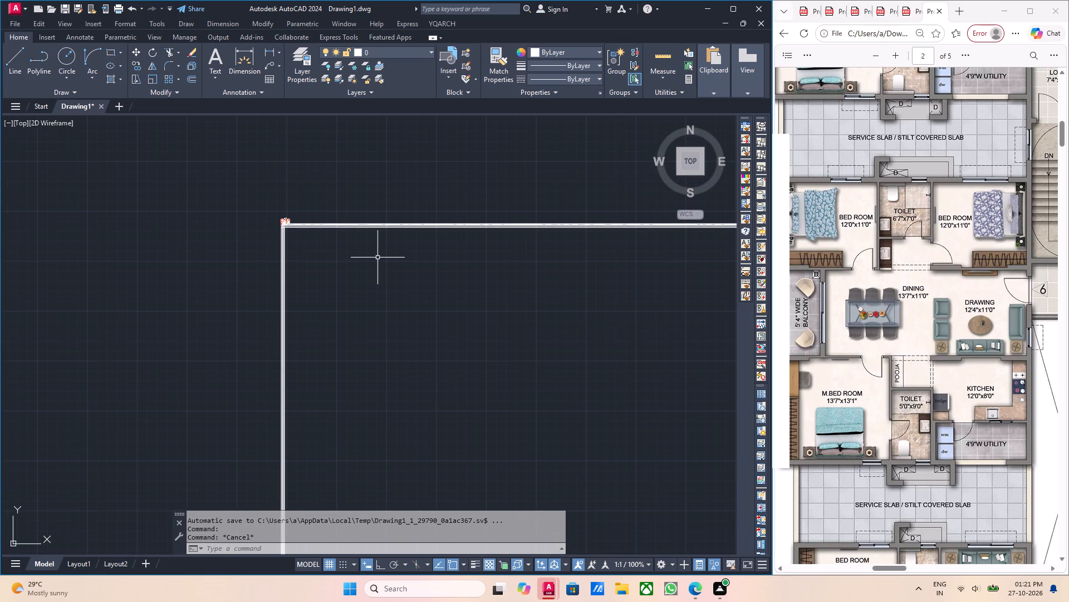
scroll(366, 262, down, 6)
scroll(480, 325, up, 2)
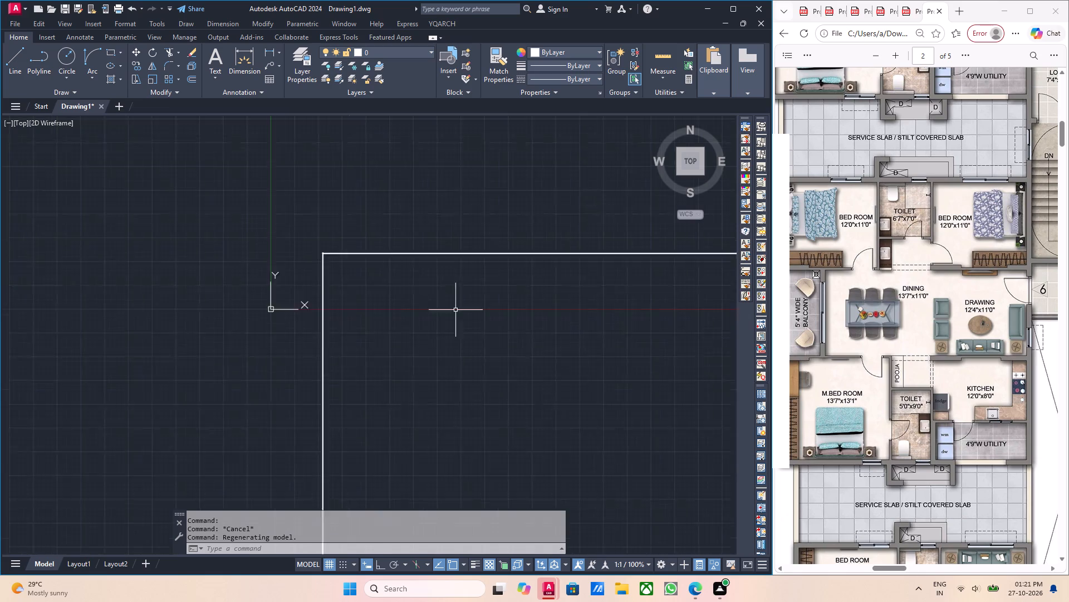
scroll(455, 310, up, 4)
middle_drag(307, 227, 530, 402)
scroll(499, 384, down, 2)
middle_drag(307, 333, 462, 402)
scroll(378, 369, up, 4)
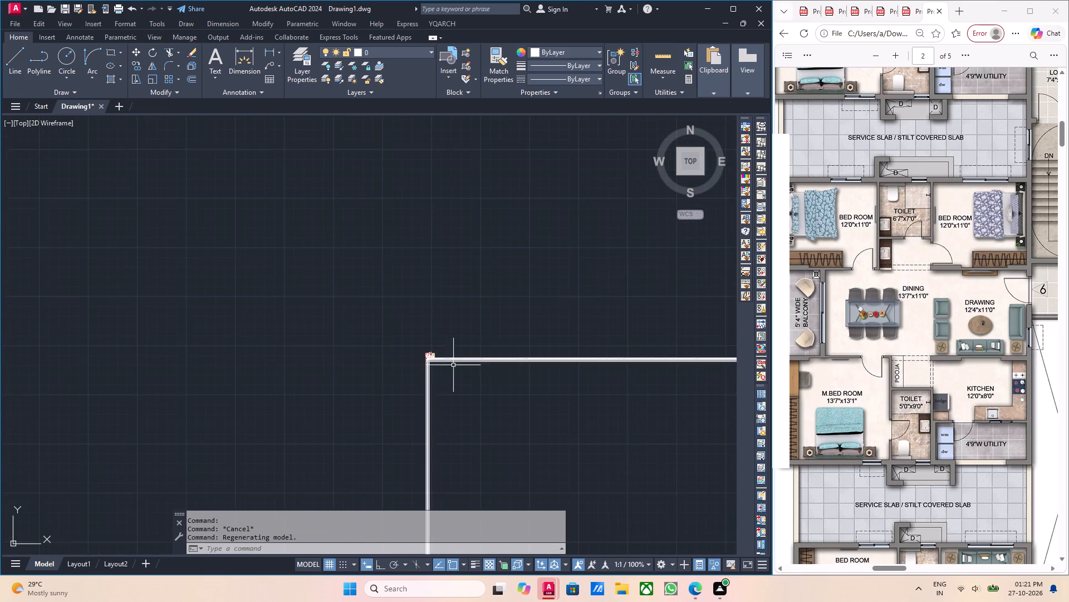
scroll(453, 365, up, 7)
middle_drag(311, 420, 312, 195)
middle_drag(299, 348, 327, 223)
middle_drag(248, 355, 442, 331)
scroll(248, 316, up, 1)
middle_drag(248, 316, 266, 339)
middle_drag(248, 361, 248, 377)
middle_drag(234, 365, 236, 381)
middle_drag(215, 366, 240, 404)
middle_drag(234, 391, 236, 396)
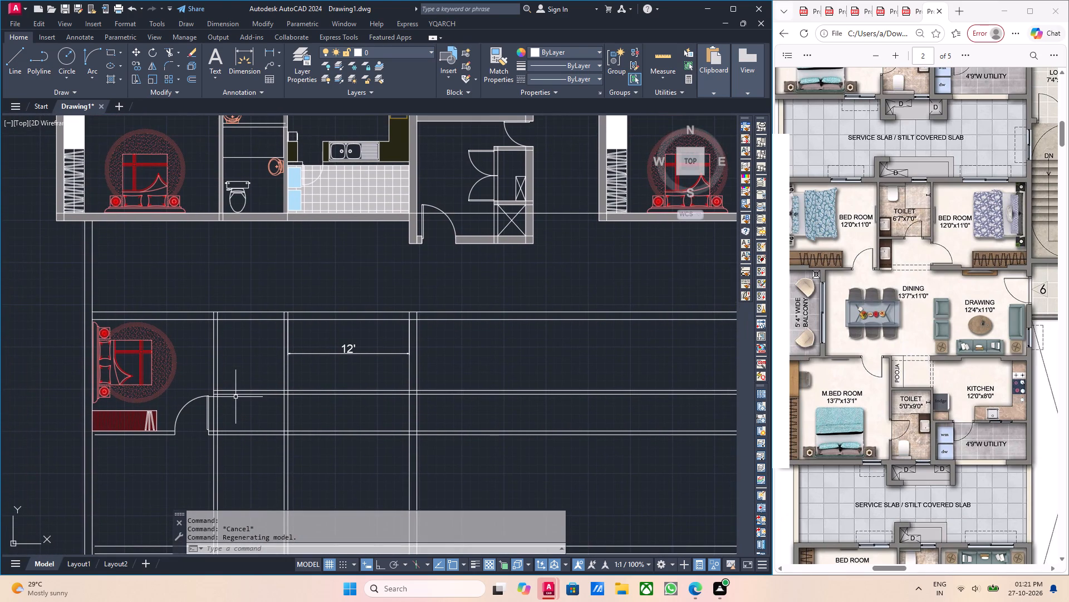
scroll(302, 391, down, 2)
middle_drag(257, 411, 264, 419)
middle_drag(272, 406, 338, 414)
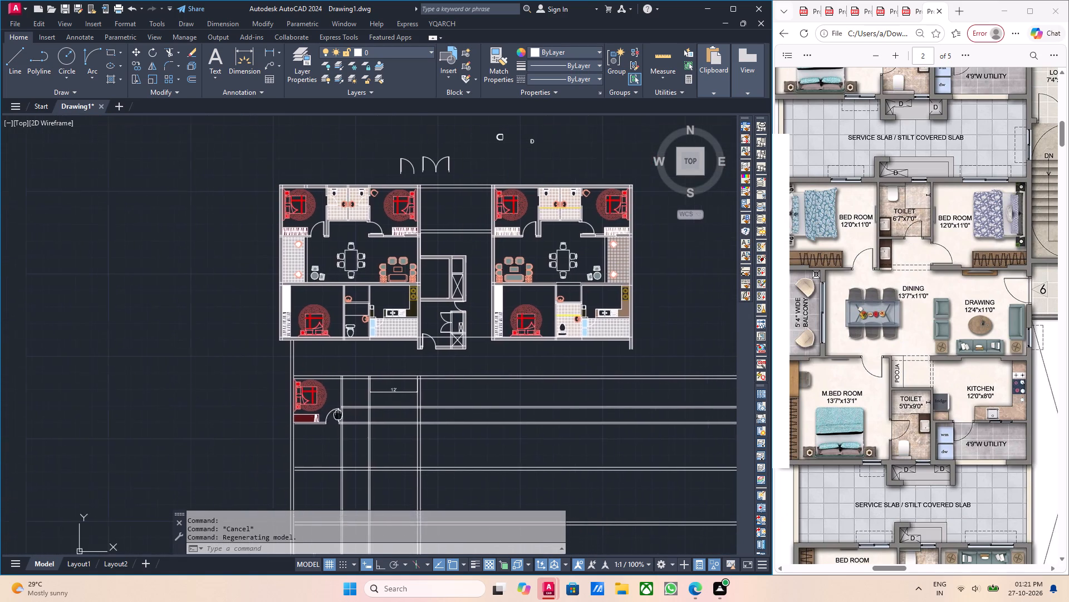
middle_drag(338, 414, 339, 414)
scroll(326, 412, up, 4)
scroll(385, 425, up, 1)
middle_drag(389, 435, 291, 441)
middle_drag(332, 441, 278, 400)
scroll(314, 396, down, 3)
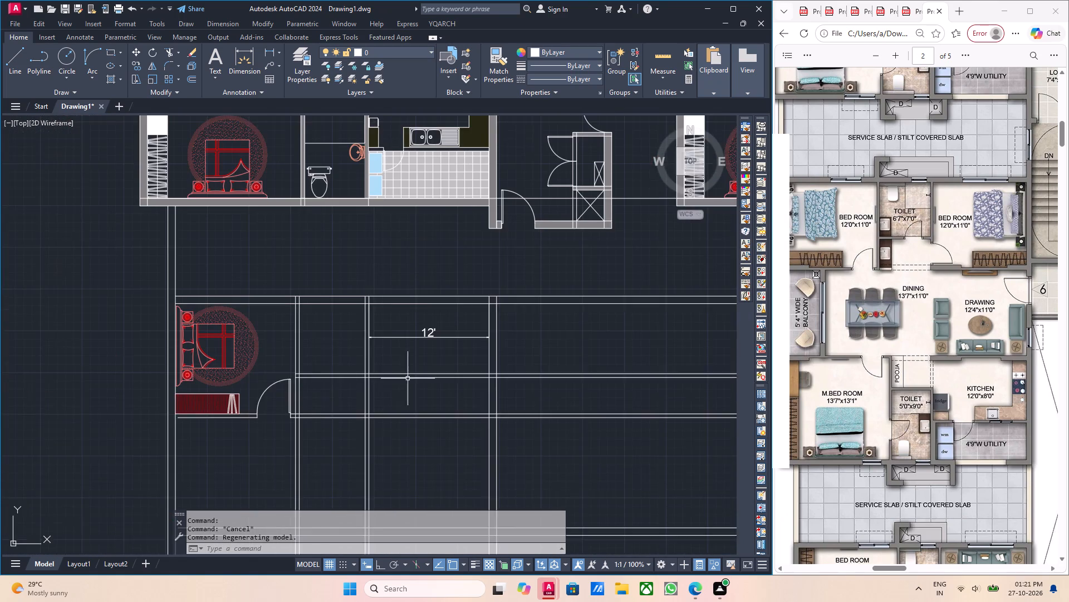
middle_drag(376, 393, 311, 413)
middle_drag(323, 405, 295, 424)
middle_drag(263, 423, 267, 436)
scroll(202, 430, down, 2)
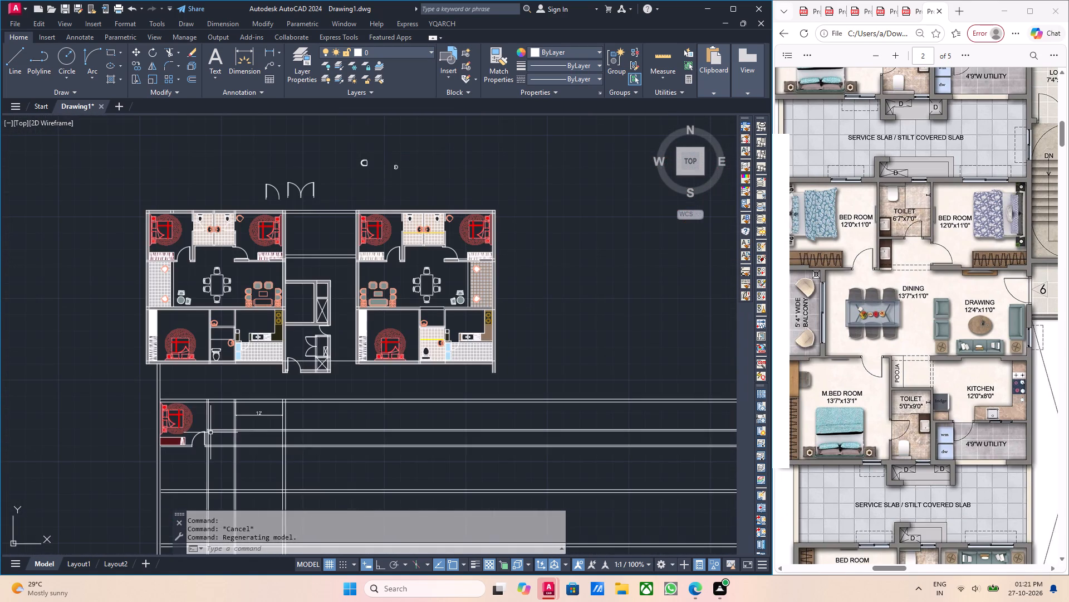
middle_drag(218, 433, 244, 360)
scroll(243, 363, up, 1)
middle_drag(263, 372, 254, 360)
scroll(243, 365, up, 4)
scroll(236, 354, down, 3)
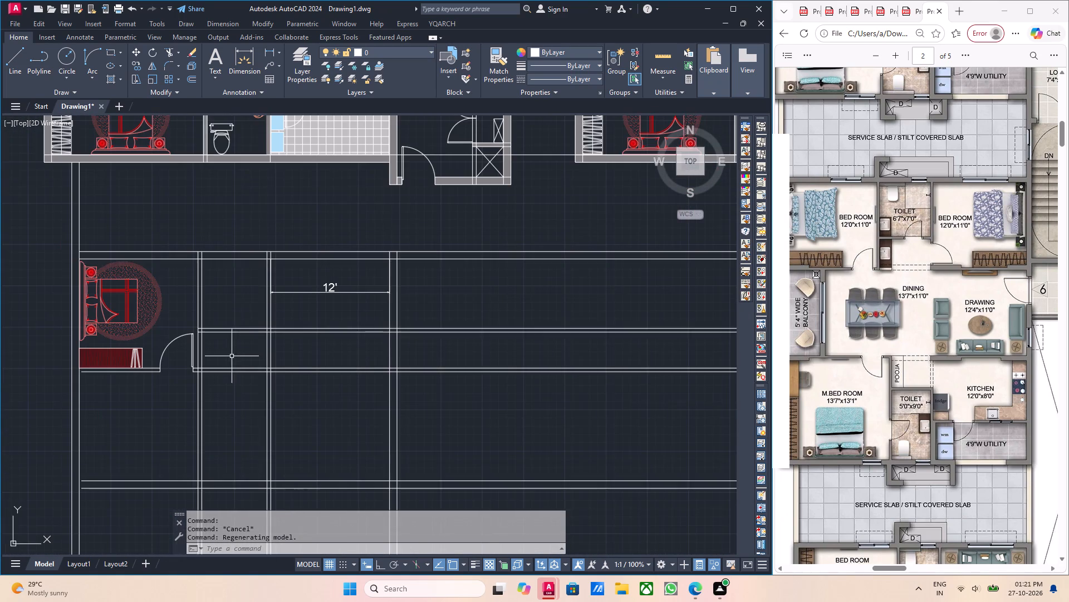
middle_drag(225, 361, 290, 409)
scroll(291, 357, down, 1)
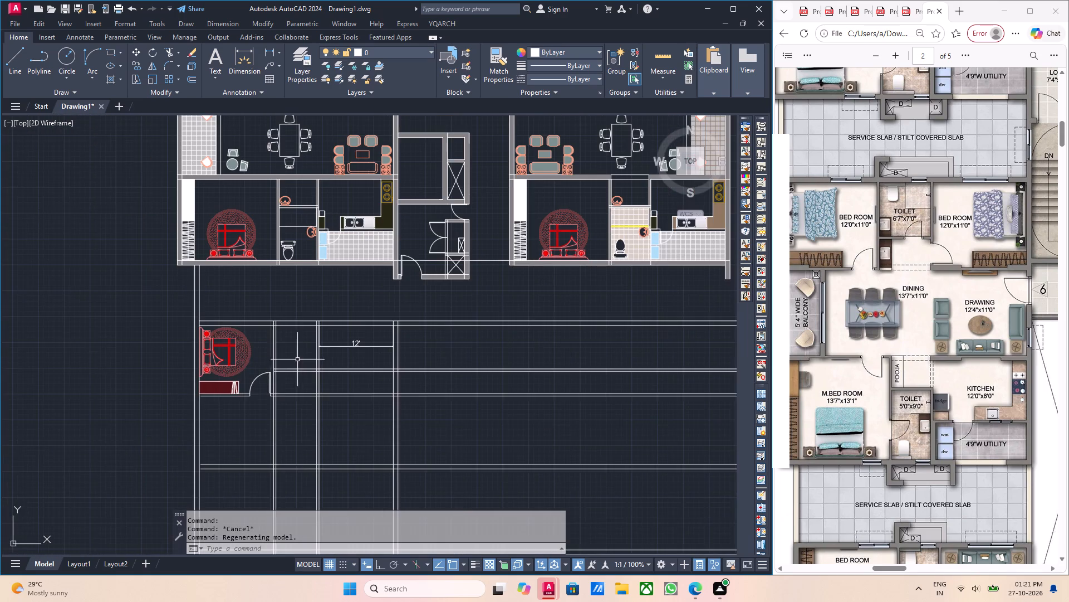
middle_drag(301, 347, 318, 381)
middle_drag(313, 246, 324, 298)
scroll(324, 291, up, 2)
scroll(324, 291, down, 3)
middle_drag(338, 307, 305, 319)
middle_drag(316, 334, 293, 325)
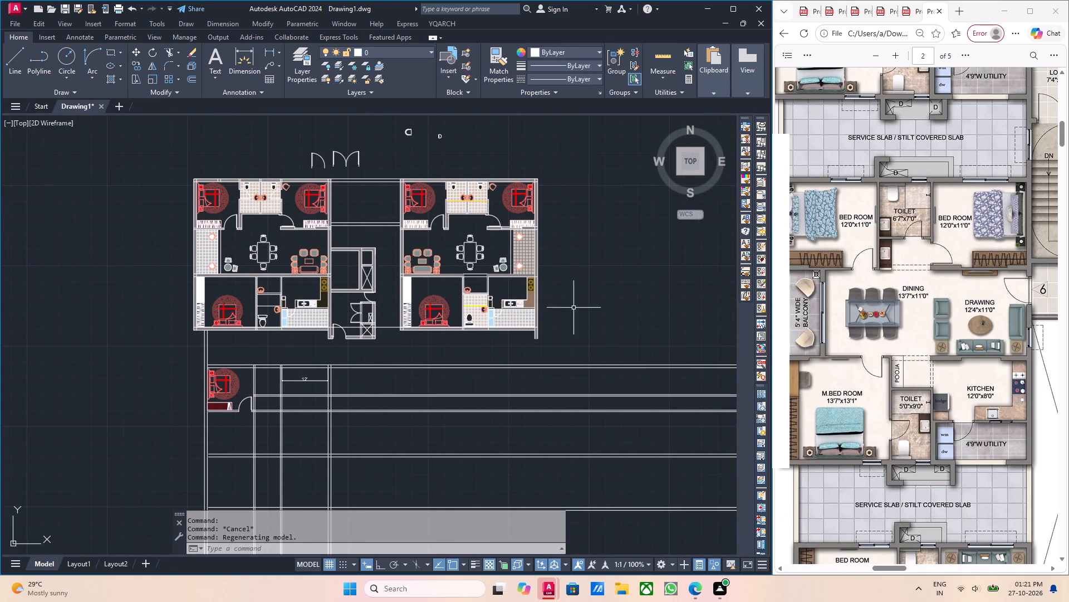
Review the apartment plans in the PDF reference, including the 6'7"x7'0" toilet between the two 12'0"x11'0" bedrooms.
scroll(924, 332, down, 3)
scroll(910, 332, up, 4)
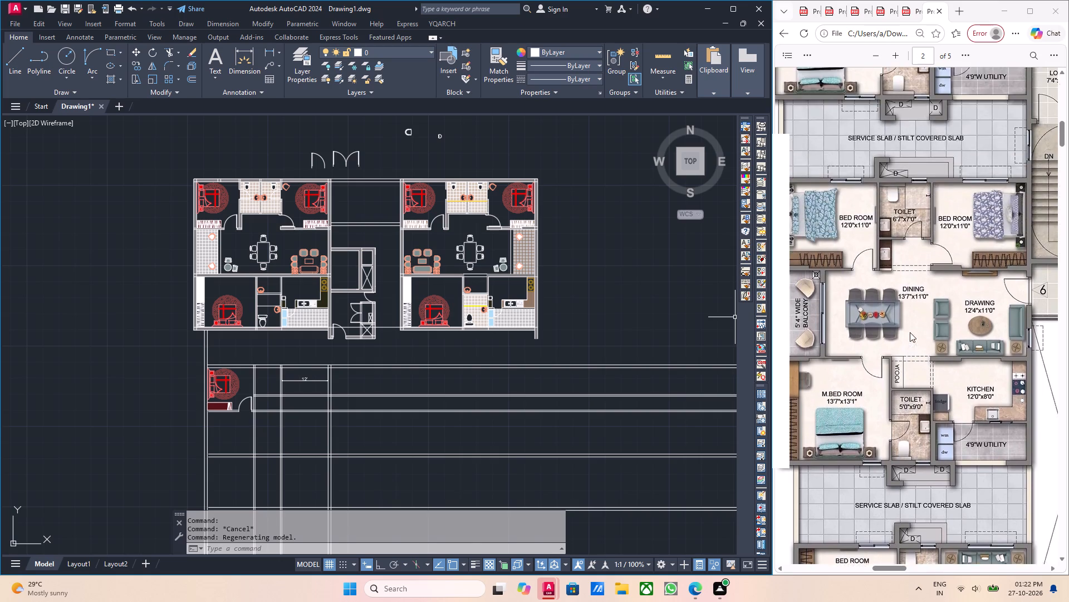
scroll(910, 332, up, 2)
ctrl+scroll(884, 336, down, 1)
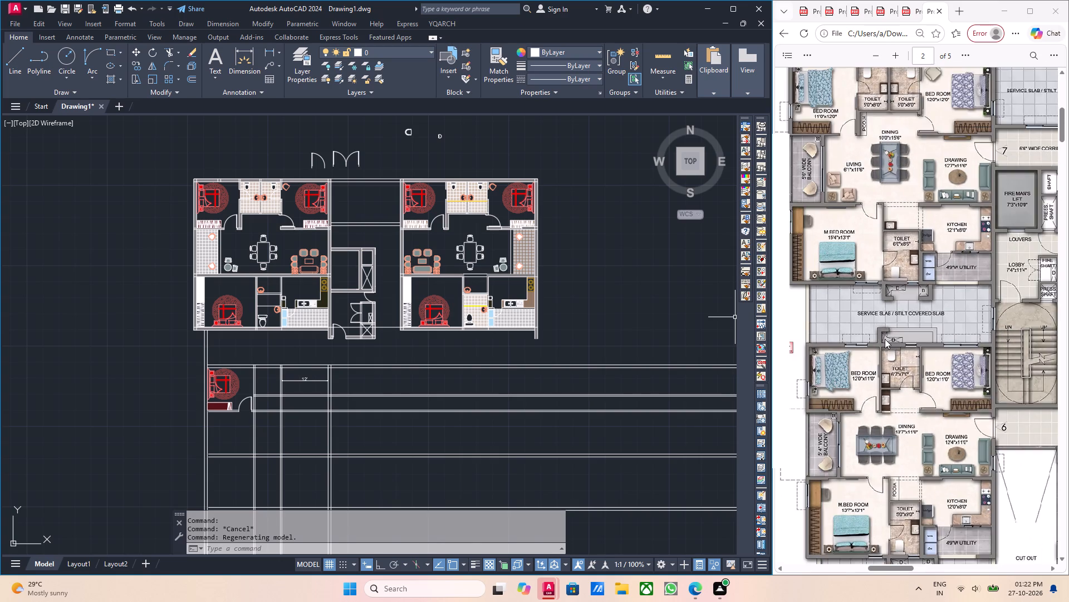
ctrl+scroll(885, 339, down, 2)
scroll(914, 316, up, 4)
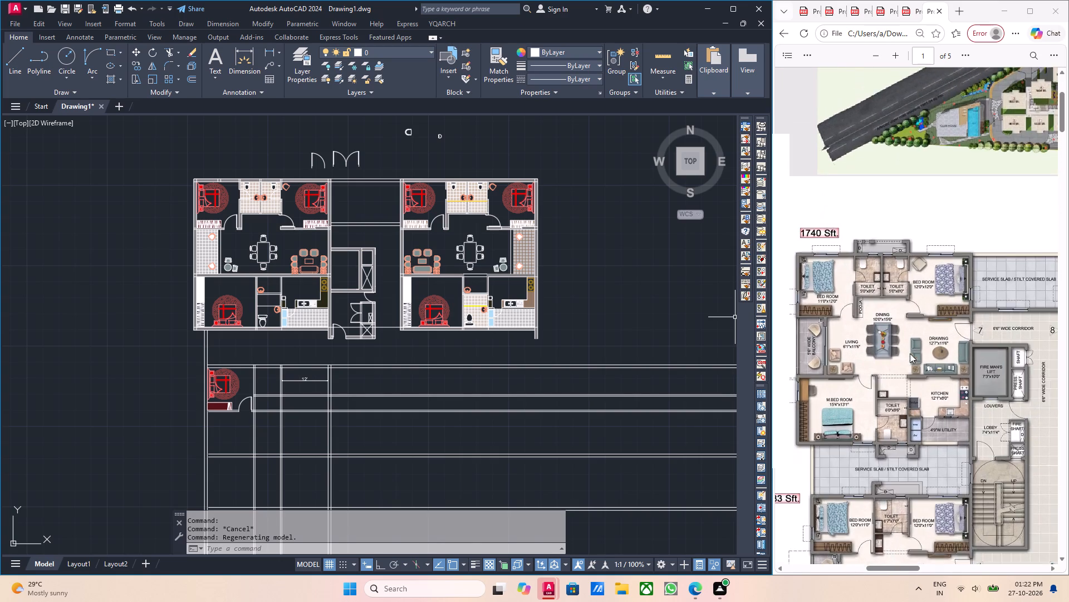
scroll(910, 353, up, 4)
scroll(900, 368, down, 5)
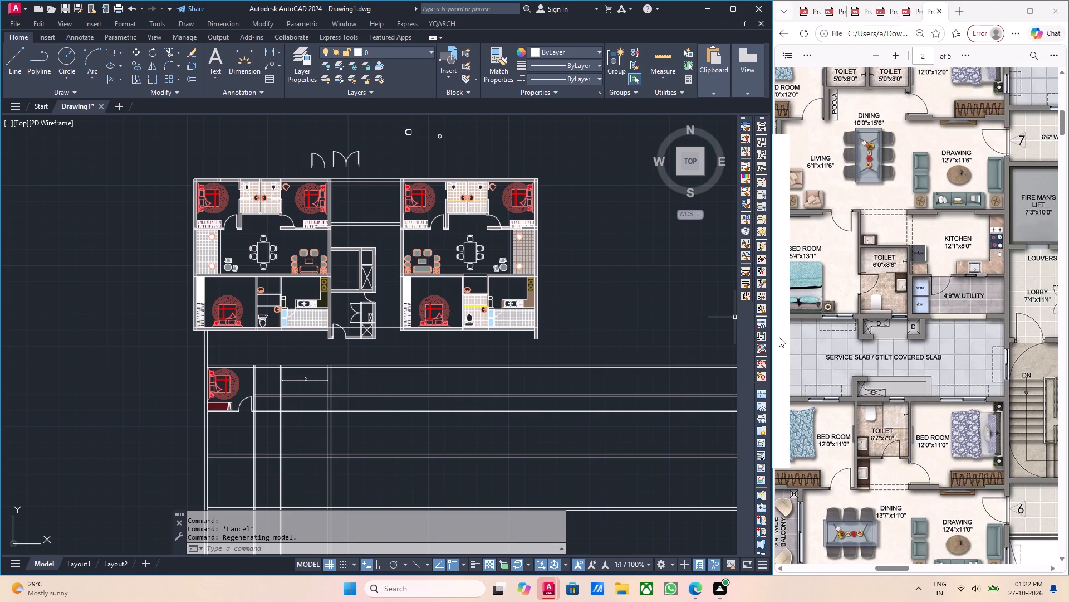
Compare the partly drawn bedroom and toilet walls with the corresponding rooms in the PDF reference.
scroll(287, 378, up, 3)
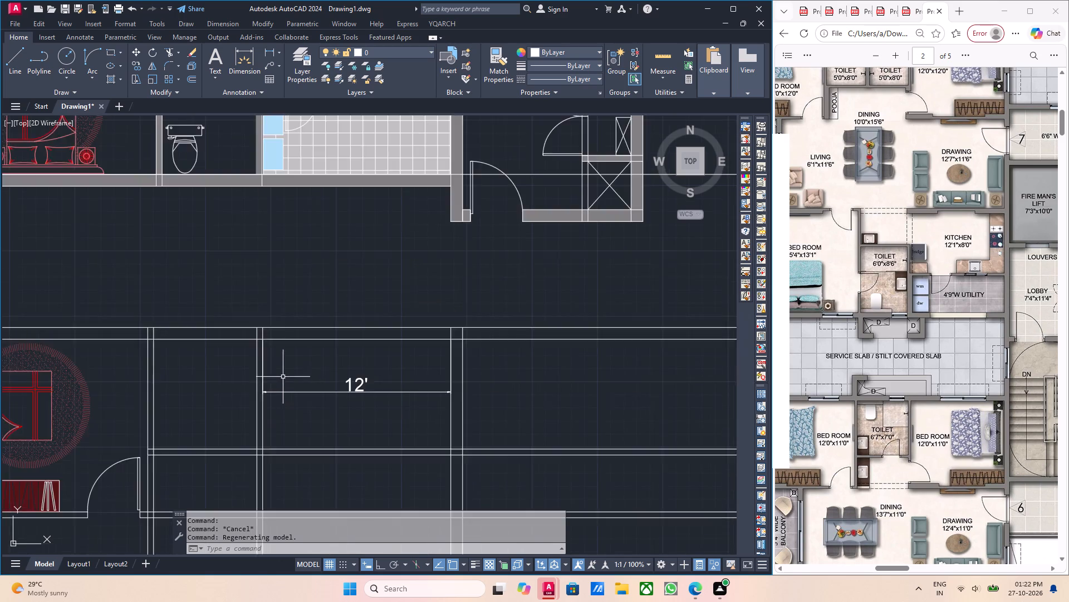
scroll(283, 377, up, 7)
scroll(303, 375, down, 8)
middle_drag(296, 383, 416, 389)
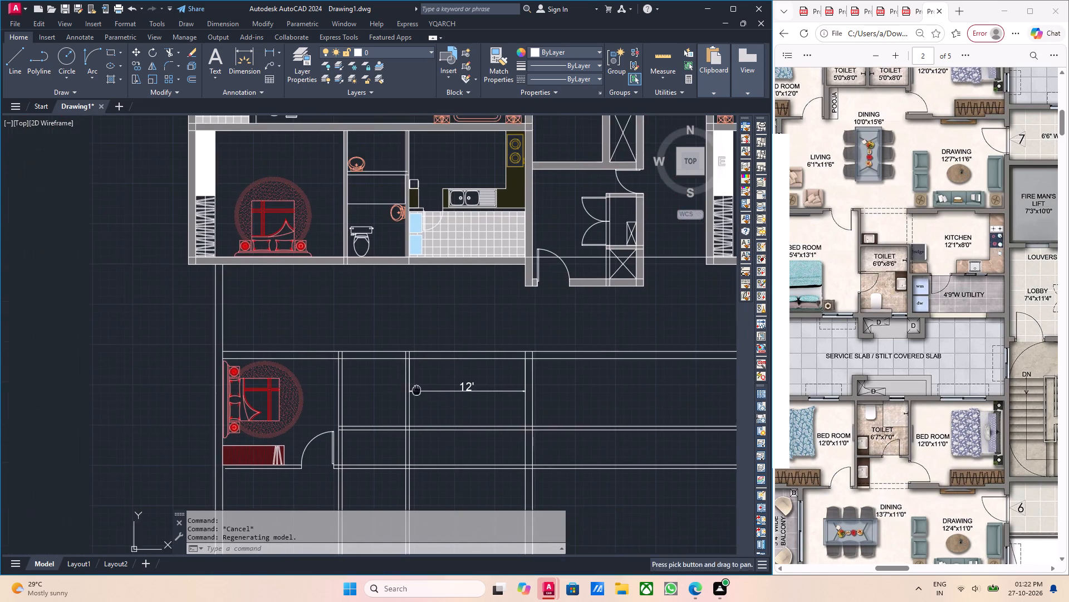
middle_drag(382, 395, 437, 394)
middle_drag(426, 390, 460, 377)
middle_drag(472, 382, 498, 355)
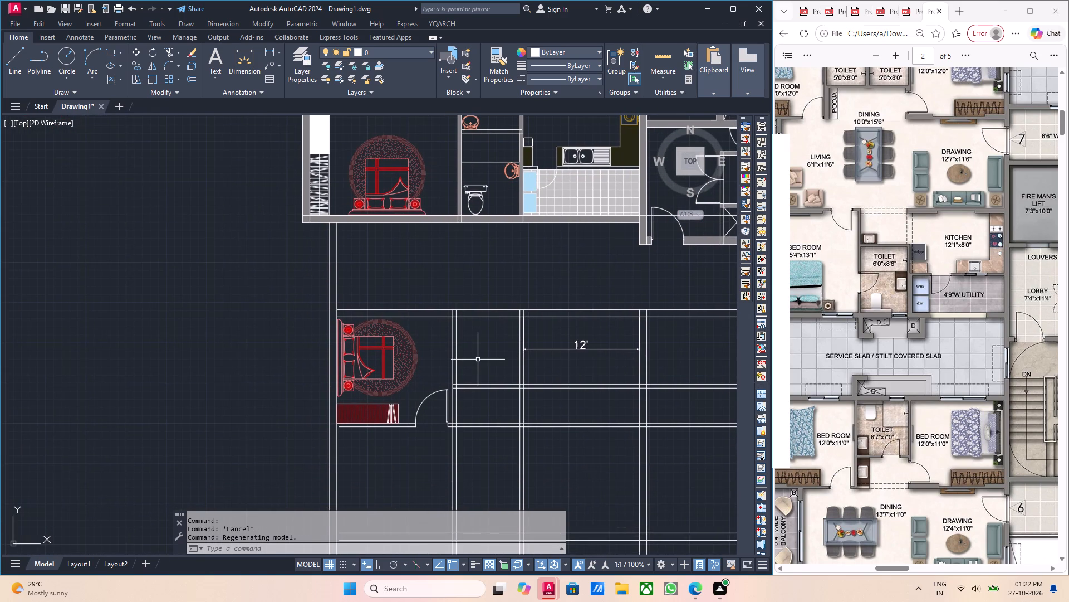
scroll(499, 362, down, 2)
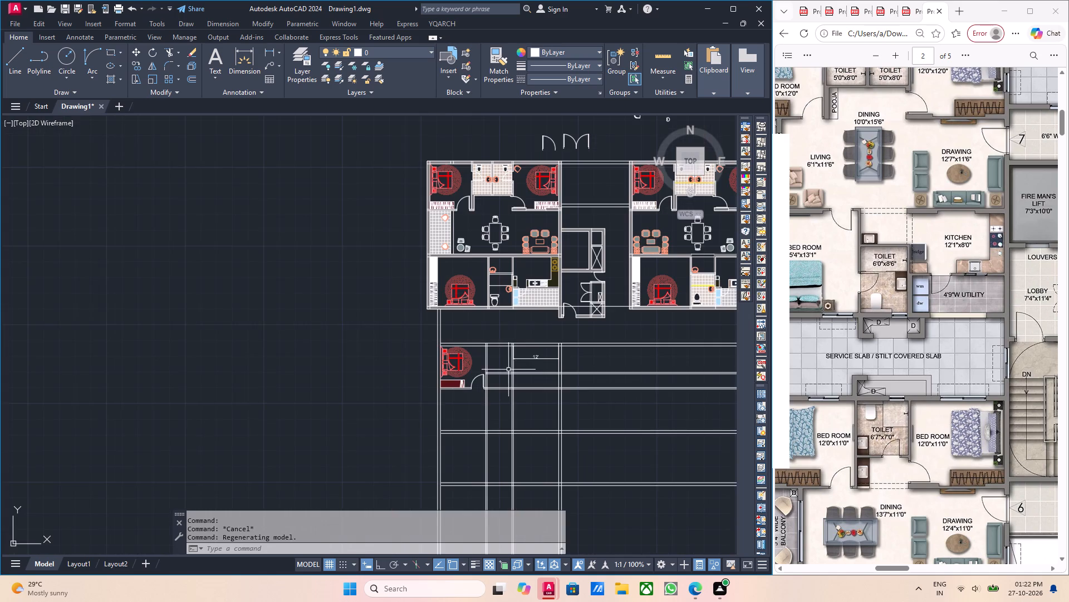
middle_drag(503, 373, 466, 395)
middle_drag(472, 394, 424, 385)
middle_drag(457, 397, 396, 382)
scroll(329, 371, up, 4)
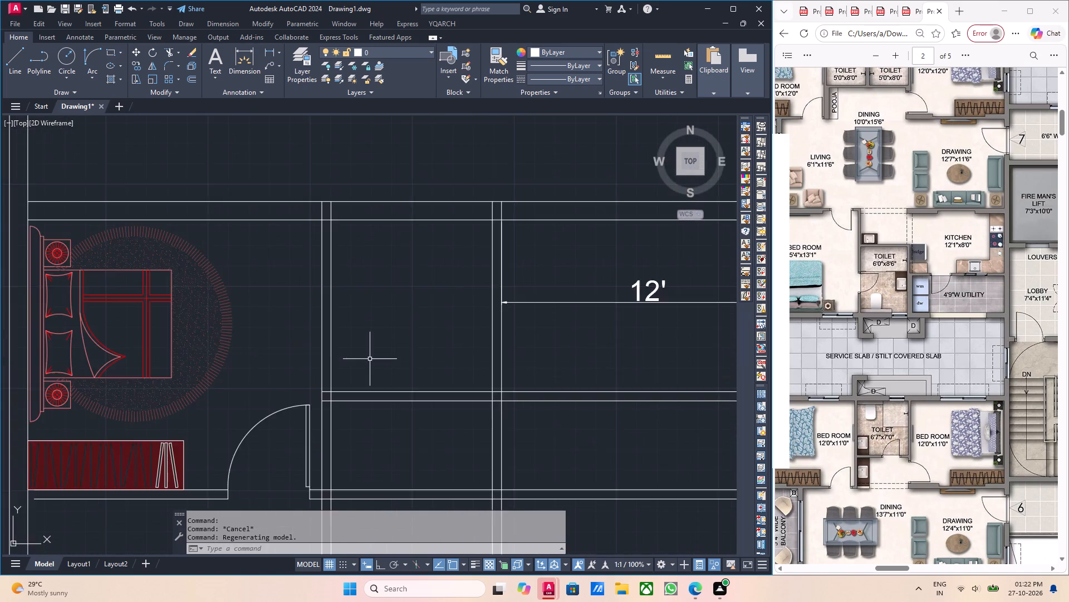
scroll(367, 368, down, 3)
middle_drag(362, 421, 364, 434)
middle_drag(379, 390, 379, 439)
middle_drag(370, 421, 363, 449)
scroll(367, 425, up, 1)
middle_drag(369, 431, 368, 410)
scroll(366, 408, down, 1)
scroll(405, 411, up, 1)
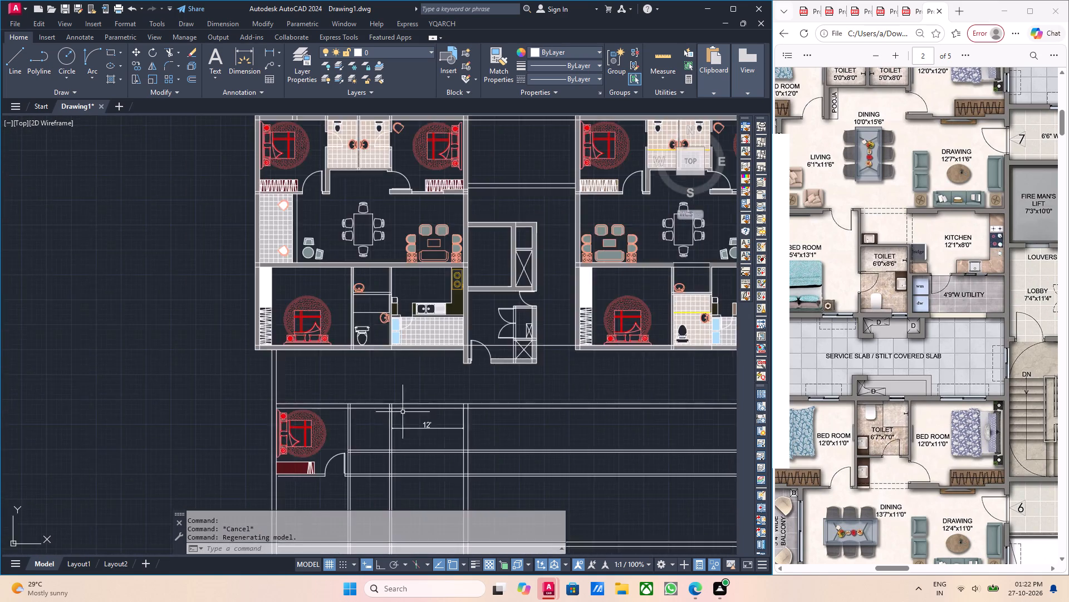
middle_drag(405, 411, 361, 419)
scroll(361, 419, down, 1)
scroll(898, 416, up, 5)
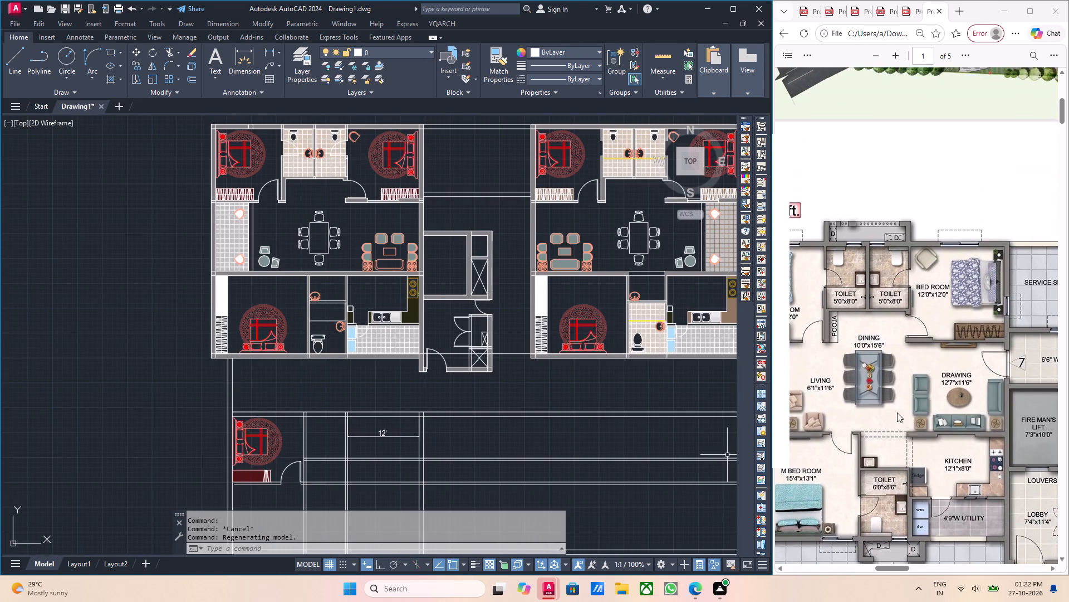
scroll(897, 412, down, 7)
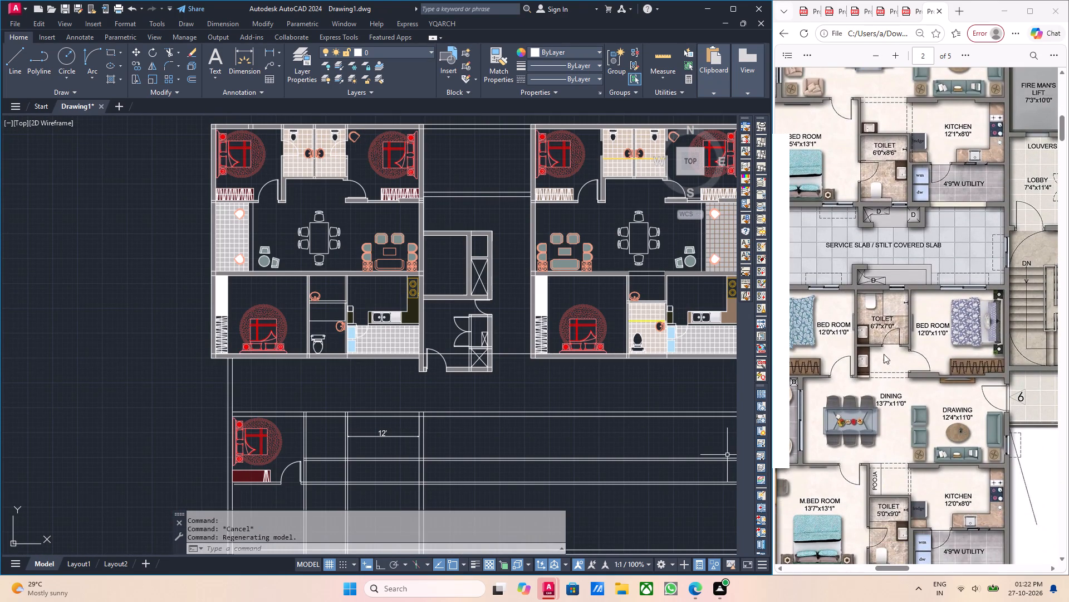
Compare the new unit's empty toilet space with the bathrooms of the finished unit above to find fixtures to reuse.
middle_drag(546, 402, 671, 377)
scroll(475, 414, up, 2)
middle_drag(421, 437, 458, 387)
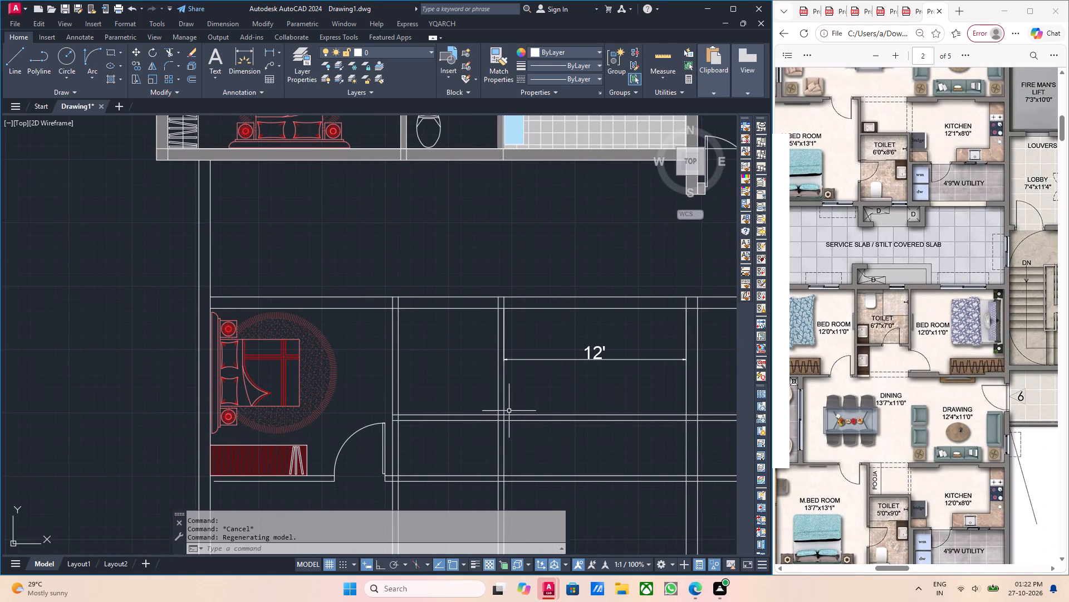
middle_drag(508, 411, 545, 387)
scroll(532, 390, down, 2)
middle_drag(521, 371, 507, 430)
middle_drag(504, 386, 501, 406)
middle_drag(493, 367, 494, 381)
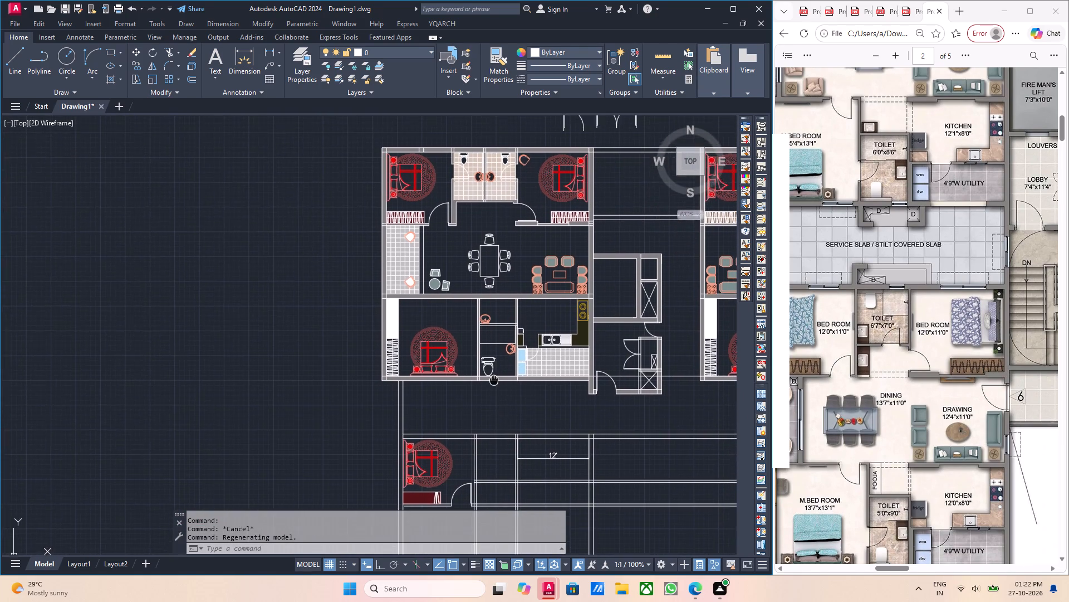
middle_drag(494, 381, 494, 385)
scroll(501, 358, up, 1)
middle_drag(501, 366, 502, 398)
scroll(499, 342, down, 2)
middle_drag(490, 316, 490, 333)
scroll(487, 258, up, 3)
scroll(496, 341, down, 1)
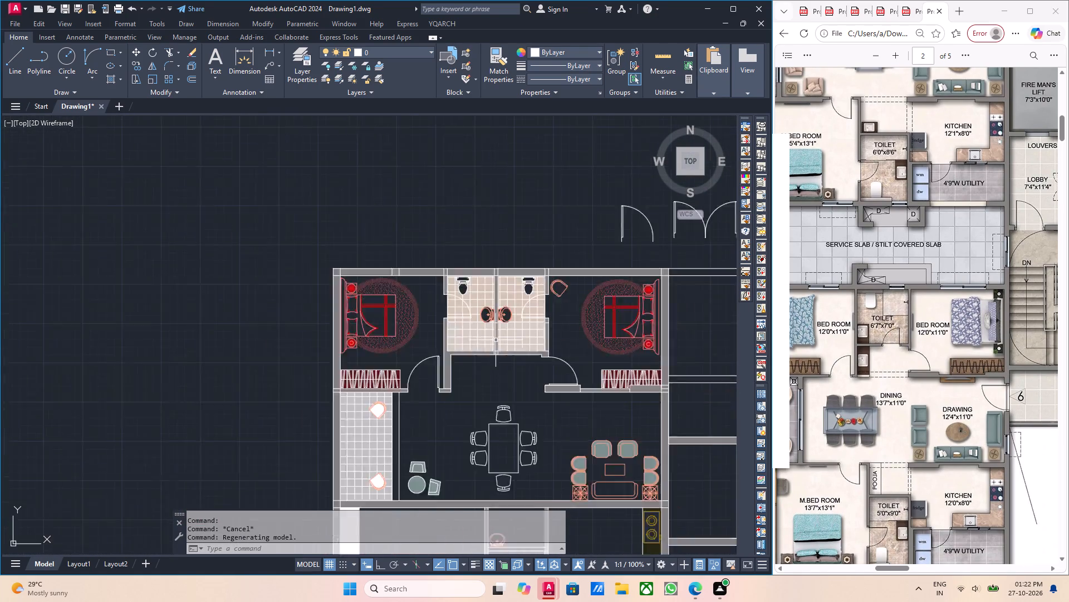
Copy the side-wall washbasin from the finished unit's lower toilet into the new unit's toilet, beside the furnished bedroom.
scroll(496, 340, down, 1)
middle_drag(524, 460, 492, 375)
scroll(478, 416, up, 3)
click(512, 394)
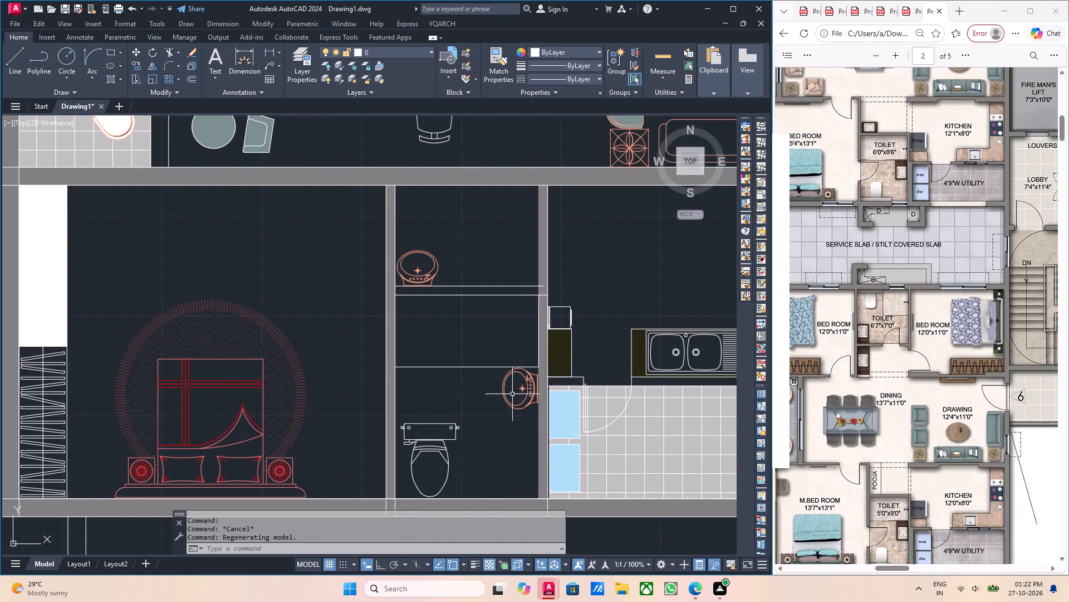
click(491, 391)
middle_drag(512, 416, 490, 400)
middle_drag(502, 419, 469, 372)
key(c)
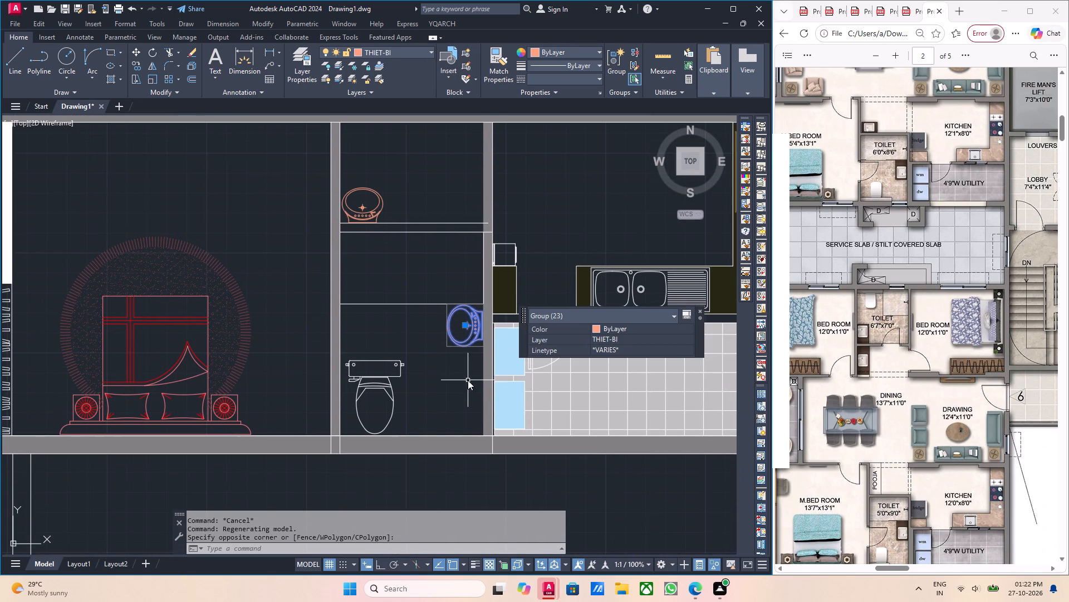
key(o)
key(Return)
scroll(470, 377, up, 3)
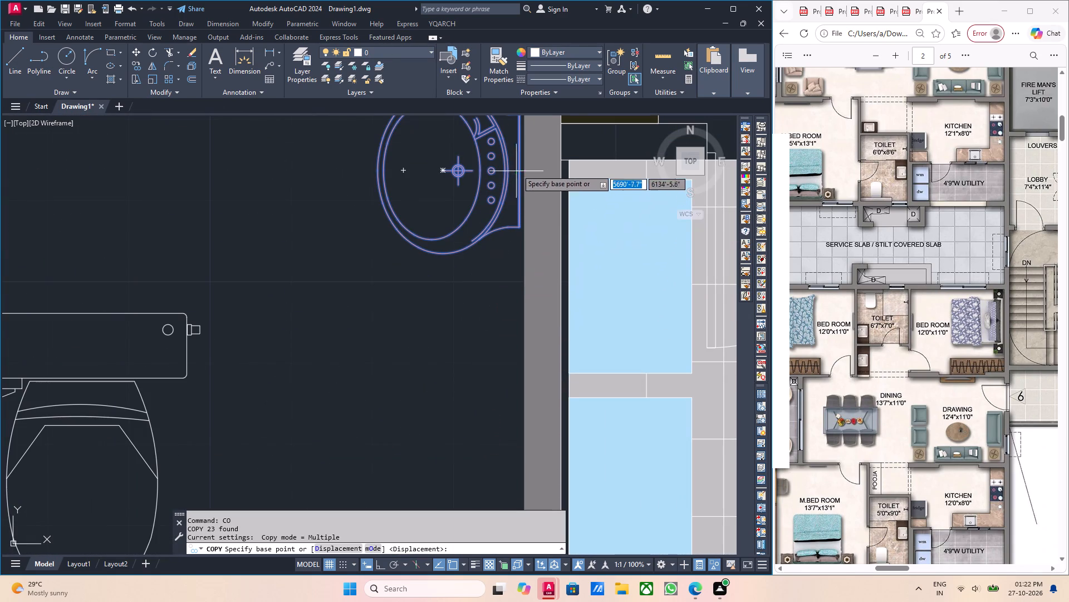
click(519, 157)
scroll(388, 398, down, 4)
middle_drag(371, 476, 413, 237)
scroll(405, 265, down, 3)
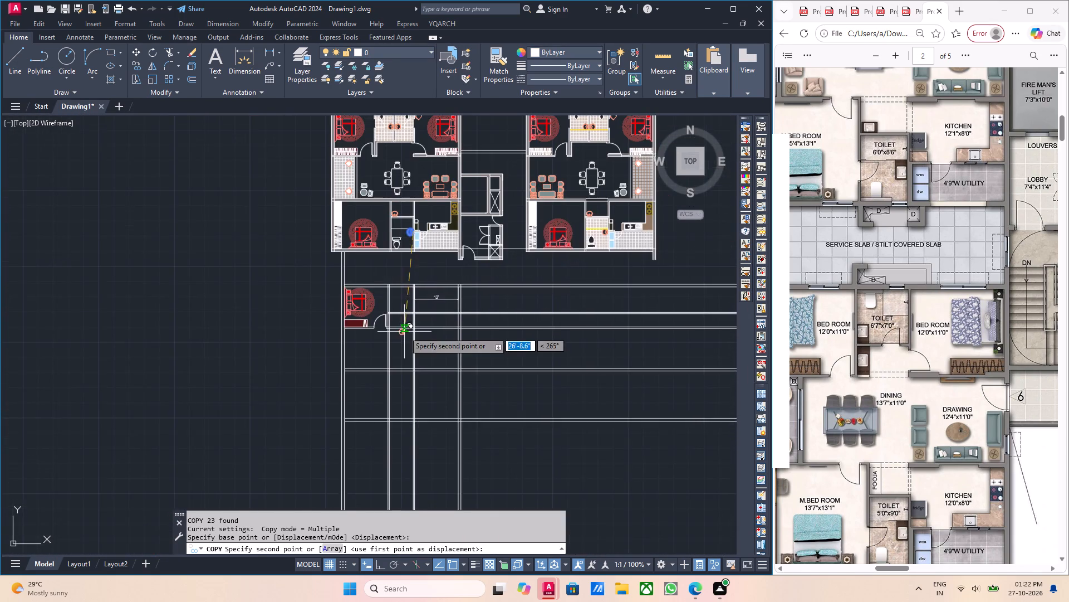
middle_drag(409, 328, 415, 392)
scroll(394, 367, up, 5)
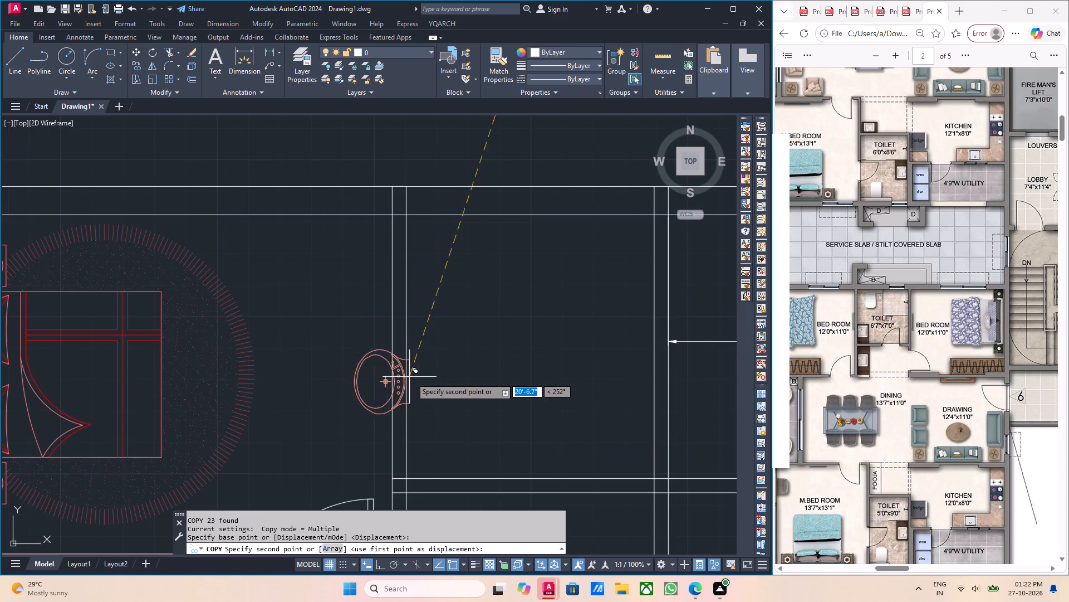
scroll(438, 374, up, 2)
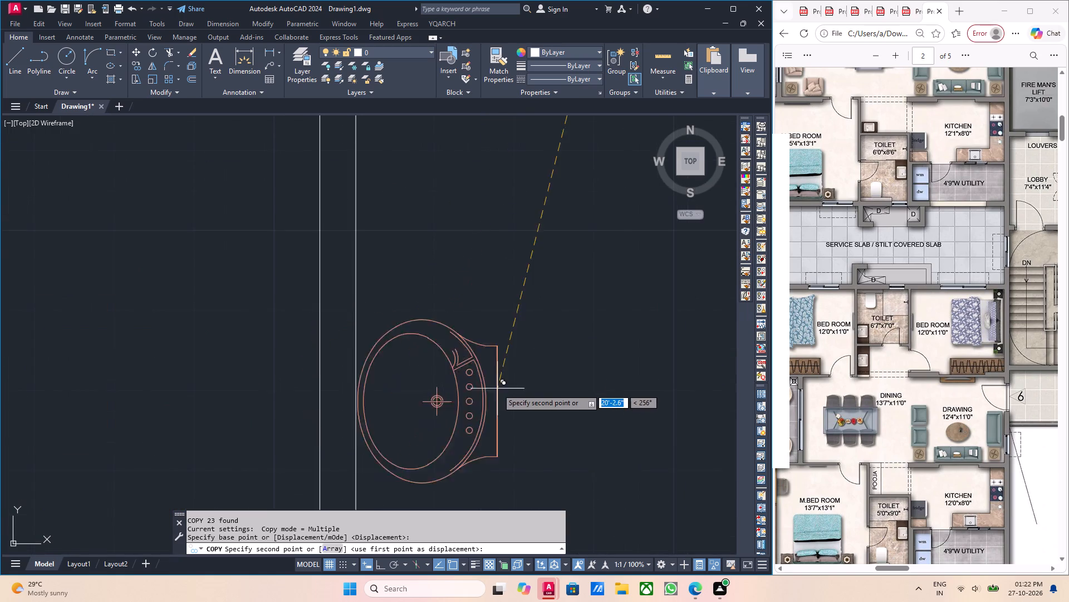
scroll(497, 389, down, 6)
scroll(507, 386, up, 6)
click(499, 368)
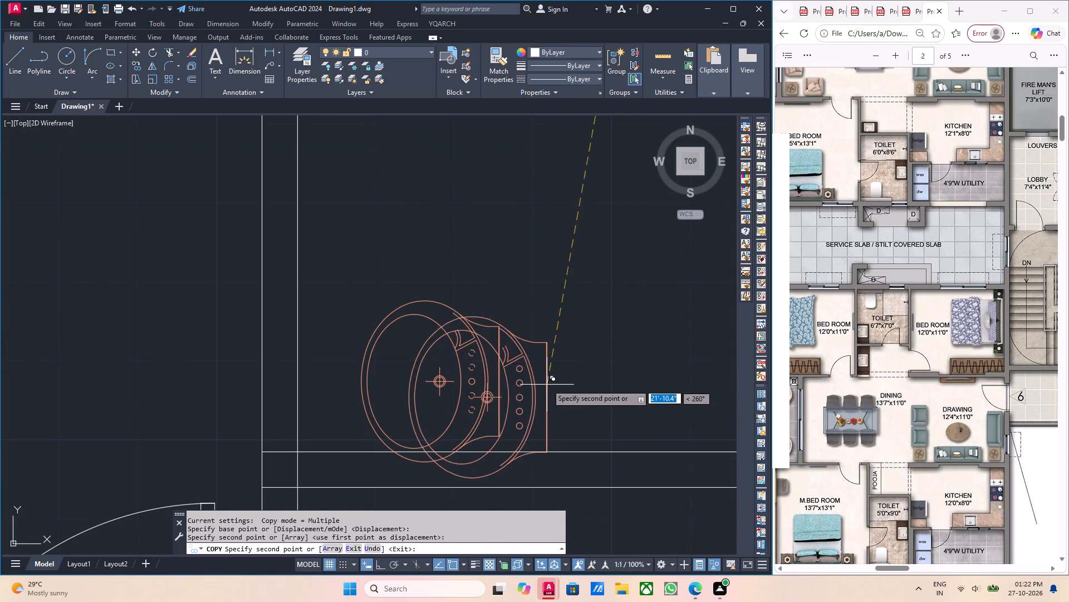
key(Escape)
Mirror the copied washbasin about a vertical line so it faces the opposite way, erasing the source.
click(542, 373)
click(426, 344)
middle_drag(571, 375, 523, 357)
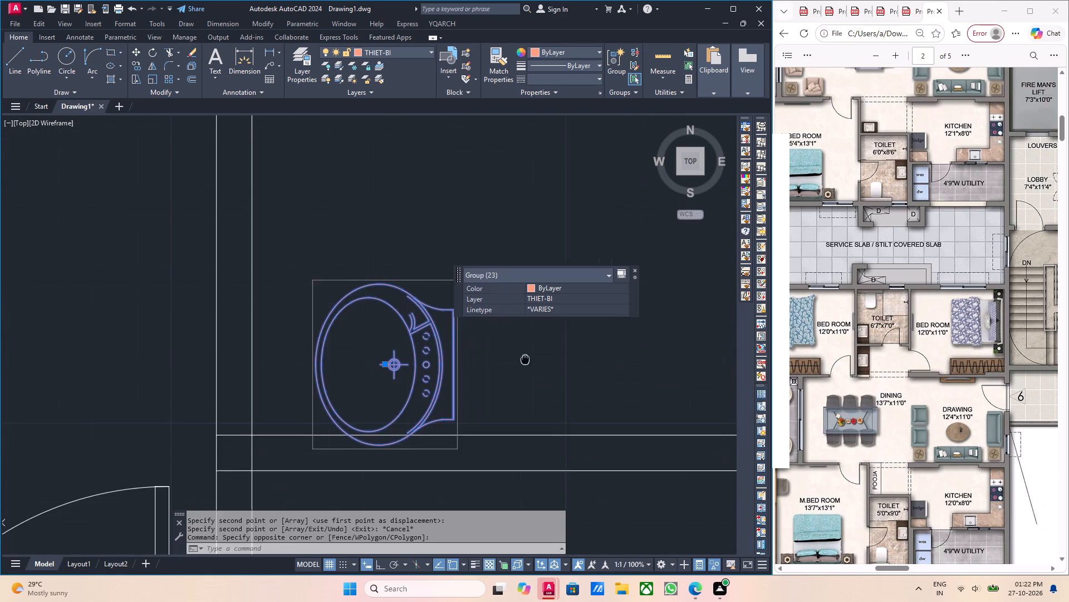
middle_drag(523, 357, 521, 356)
middle_drag(558, 365, 491, 346)
key(m)
key(o)
key(BackSpace)
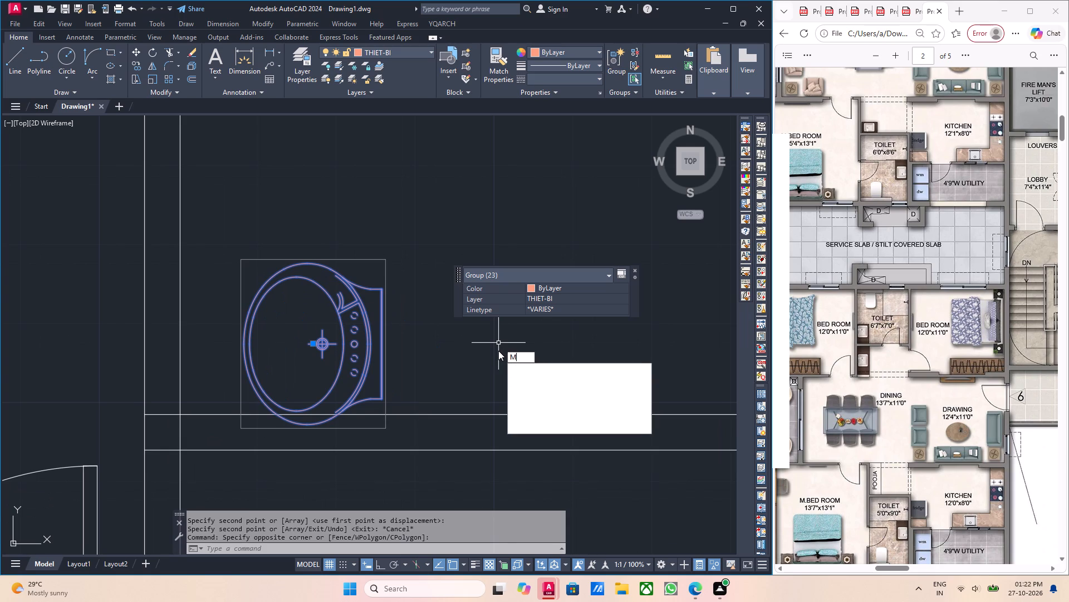
key(i)
key(Return)
click(434, 355)
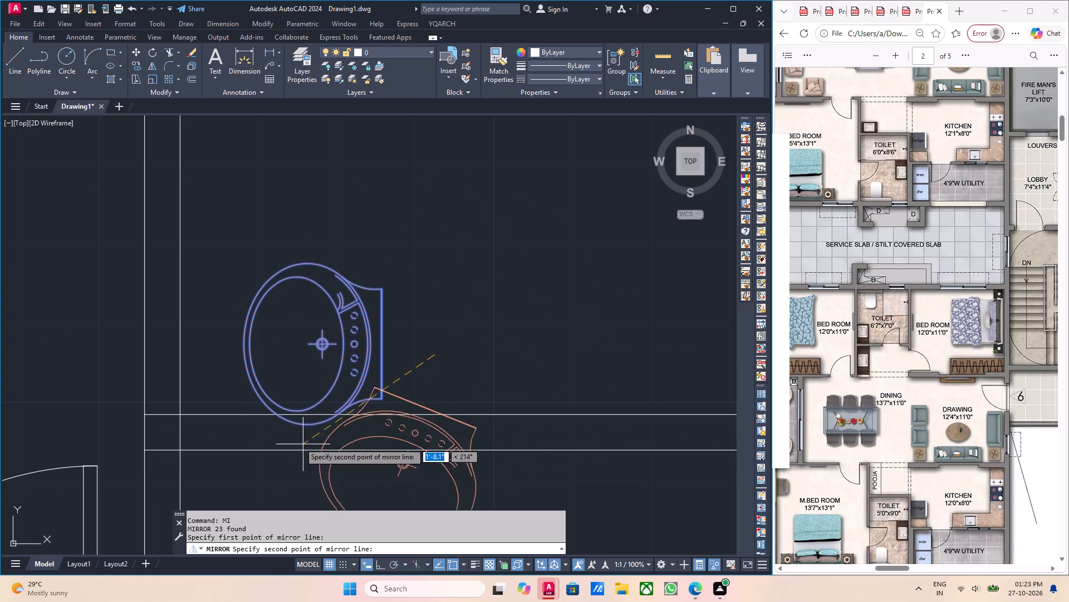
key(F8)
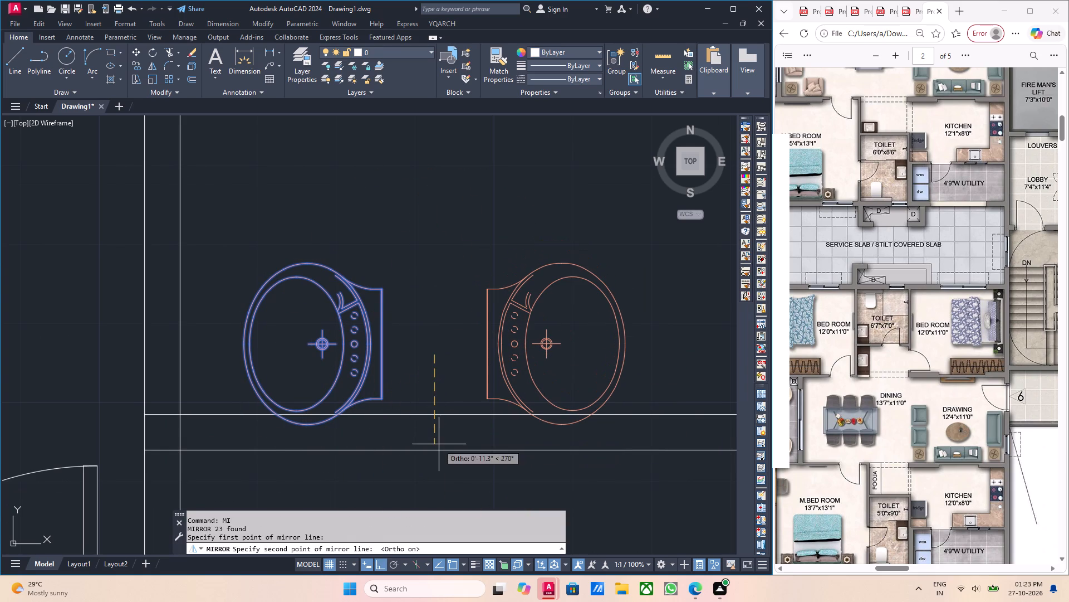
click(438, 444)
middle_drag(504, 449, 470, 412)
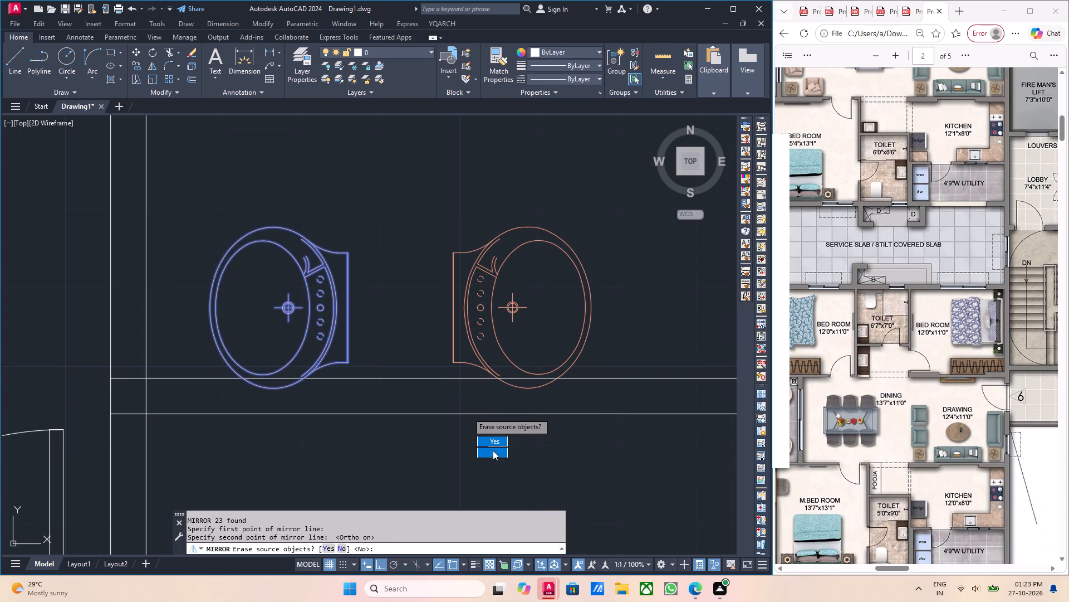
drag(492, 445, 504, 449)
Move the mirrored washbasin against the toilet wall shared with the furnished bedroom, just above the lower cross wall.
middle_drag(535, 375, 515, 412)
drag(595, 372, 534, 347)
click(405, 288)
middle_drag(514, 339, 434, 322)
middle_drag(579, 326, 555, 330)
key(m)
key(Return)
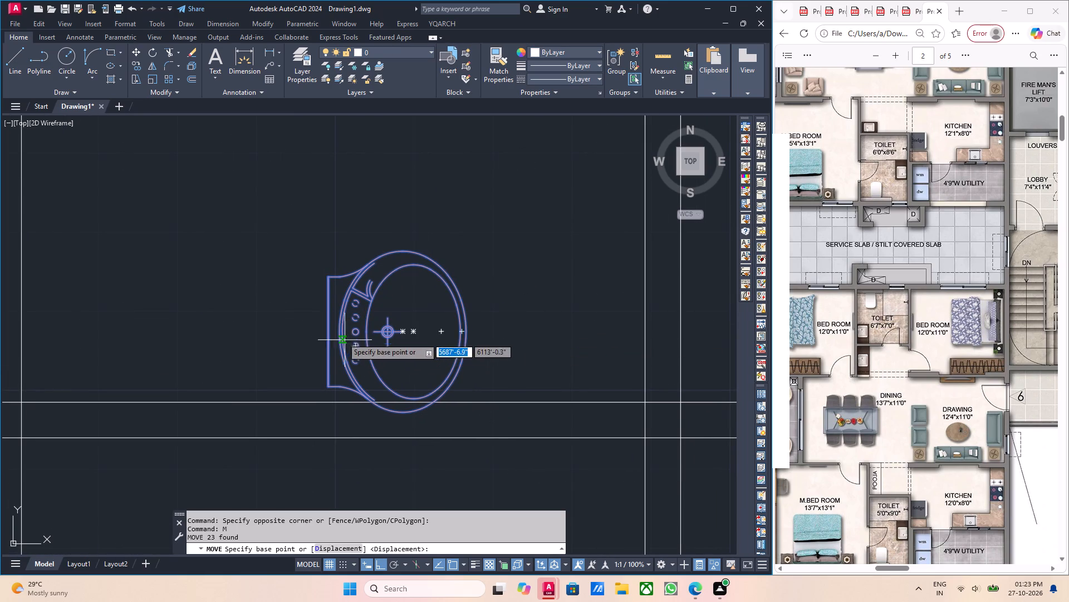
click(325, 332)
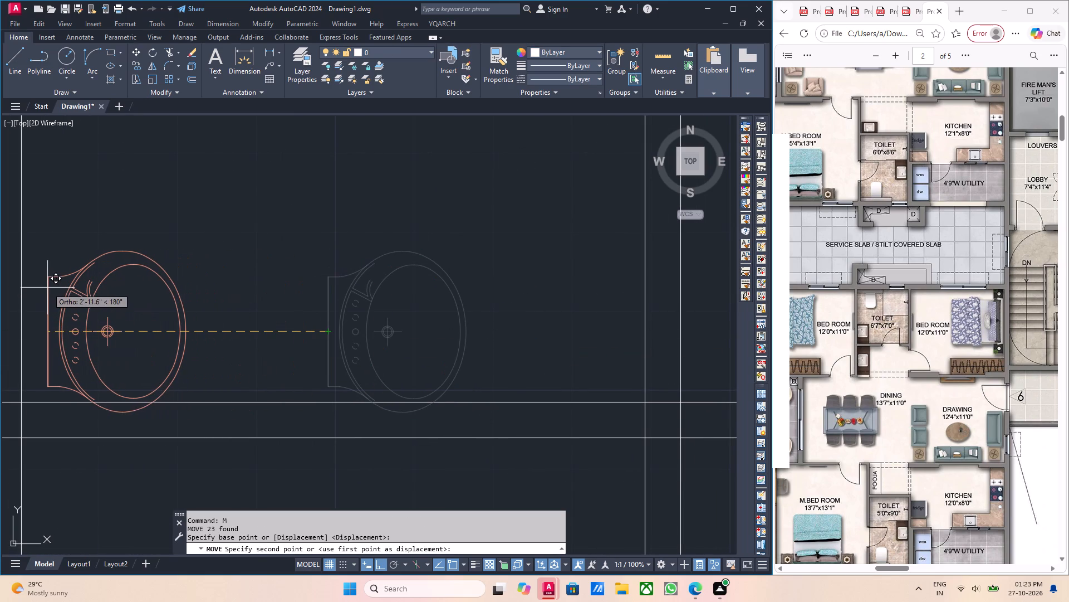
key(F8)
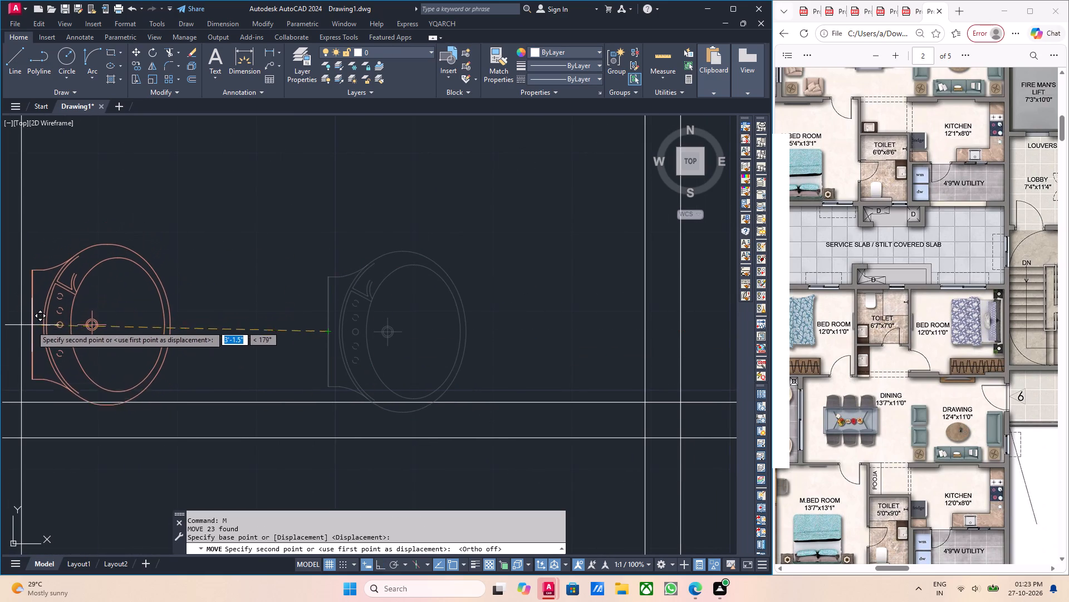
click(31, 320)
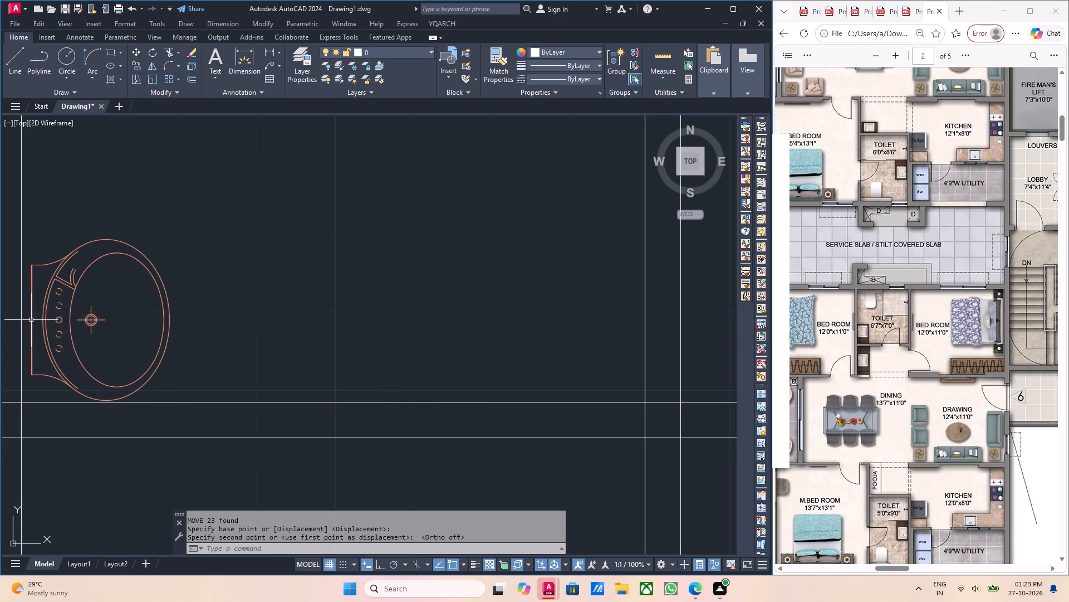
Mirror the WC in the finished unit's lower toilet about the horizontal line through its cistern, erasing the source.
scroll(56, 318, down, 3)
middle_drag(146, 334, 134, 343)
middle_drag(144, 332, 197, 309)
scroll(189, 323, down, 2)
middle_drag(178, 332, 204, 342)
middle_drag(205, 346, 257, 354)
middle_drag(258, 355, 318, 402)
middle_drag(350, 405, 356, 408)
middle_drag(367, 405, 445, 421)
middle_drag(375, 395, 406, 474)
scroll(430, 409, down, 2)
middle_drag(453, 370, 460, 396)
scroll(447, 392, up, 5)
scroll(431, 407, down, 3)
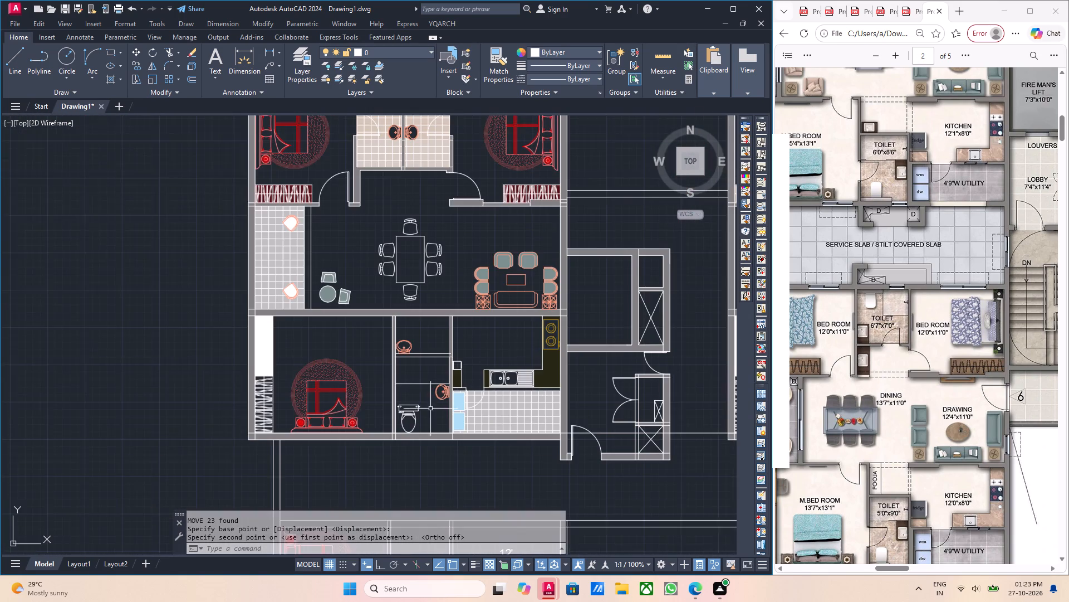
middle_drag(430, 409, 429, 425)
scroll(414, 429, up, 2)
drag(444, 444, 419, 429)
click(405, 414)
middle_drag(425, 425, 410, 420)
middle_drag(429, 424, 398, 420)
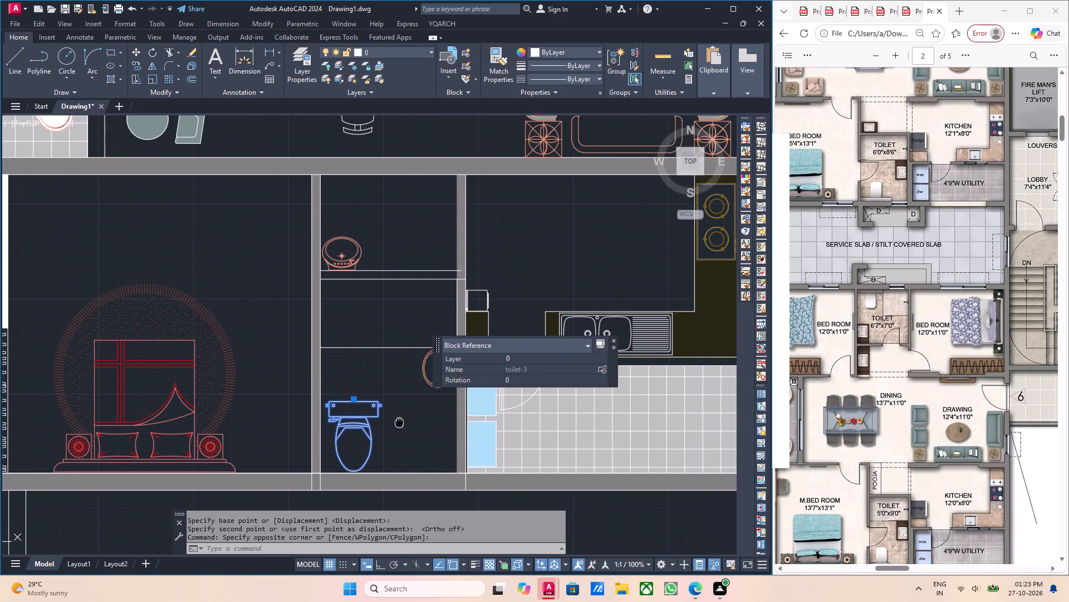
middle_drag(398, 420, 396, 419)
key(m)
text(i\)
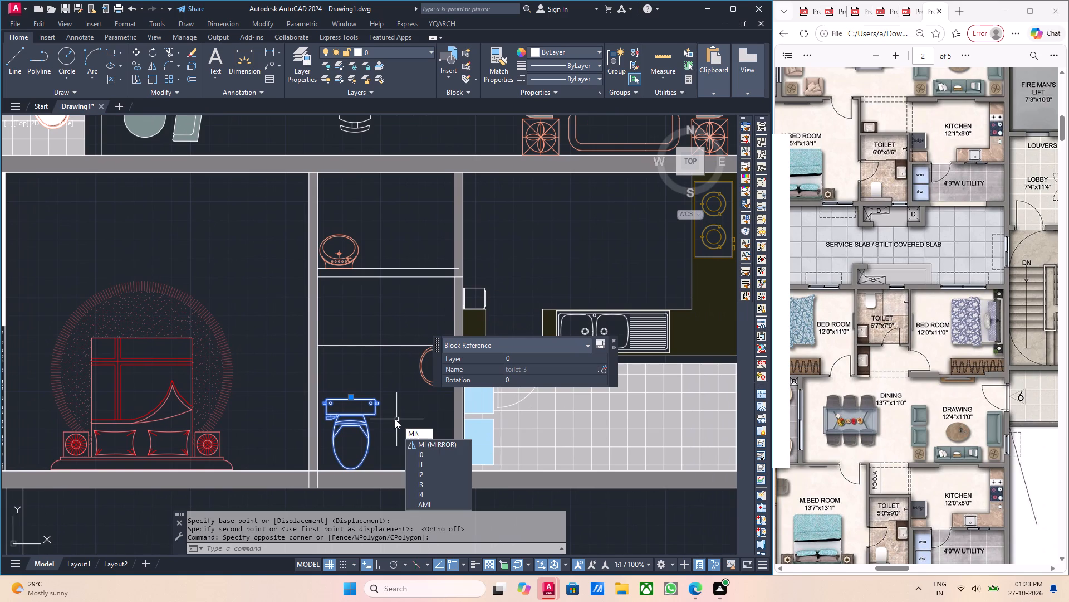
key(F12)
key(BackSpace)
key(Return)
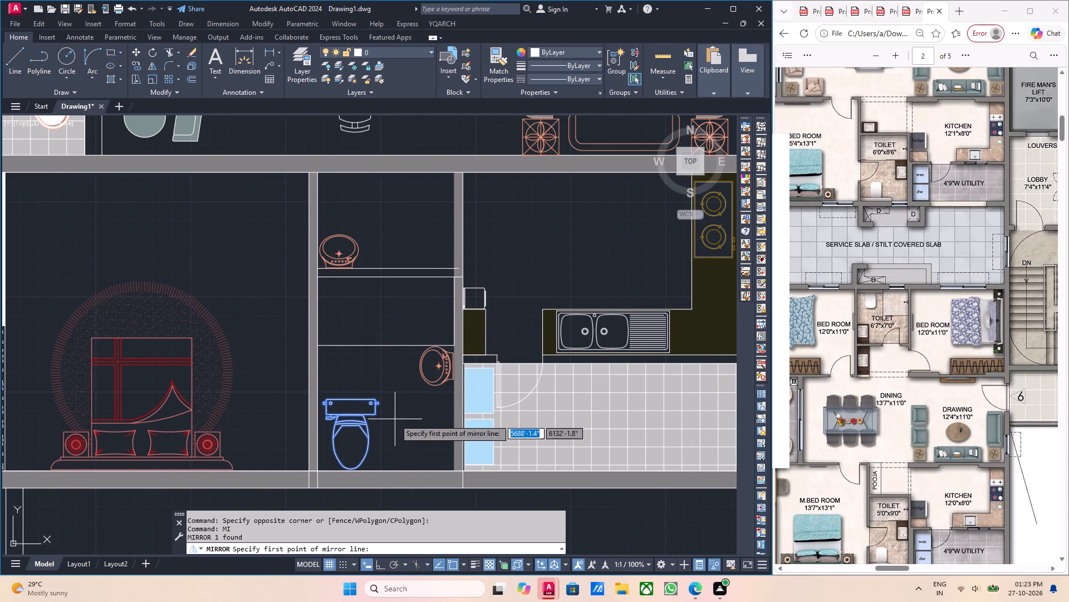
scroll(375, 415, up, 2)
click(375, 397)
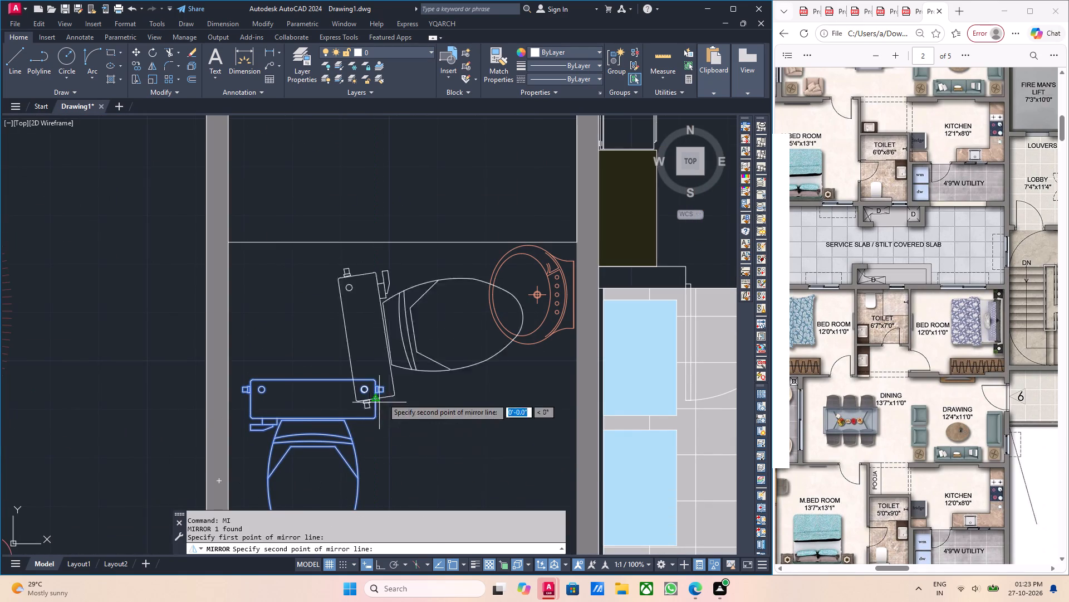
click(439, 402)
drag(464, 430, 439, 402)
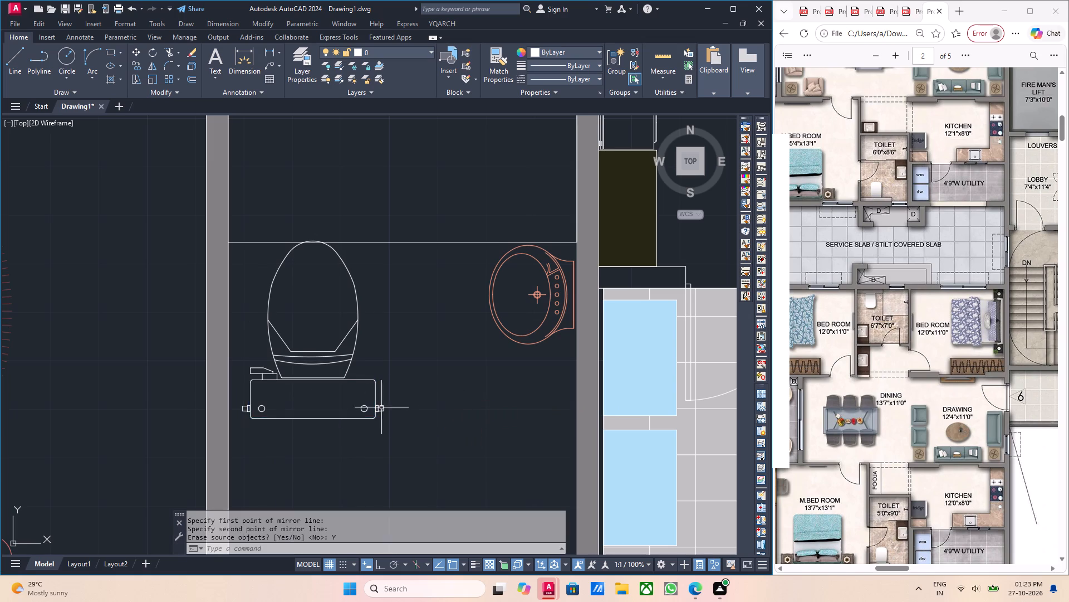
Move the flipped WC down so its cistern sits against the bottom wall of the finished unit's toilet.
middle_drag(394, 410, 413, 422)
drag(424, 455, 383, 426)
click(348, 403)
scroll(406, 417, down, 2)
middle_drag(409, 442, 399, 406)
middle_click(403, 406)
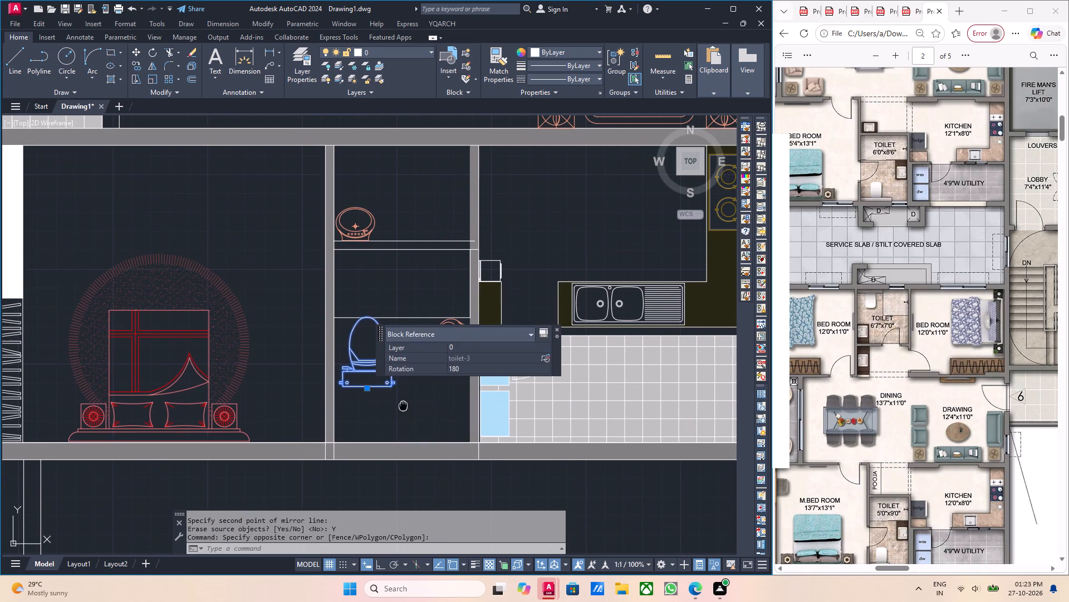
key(m)
key(Return)
scroll(400, 406, up, 4)
click(185, 299)
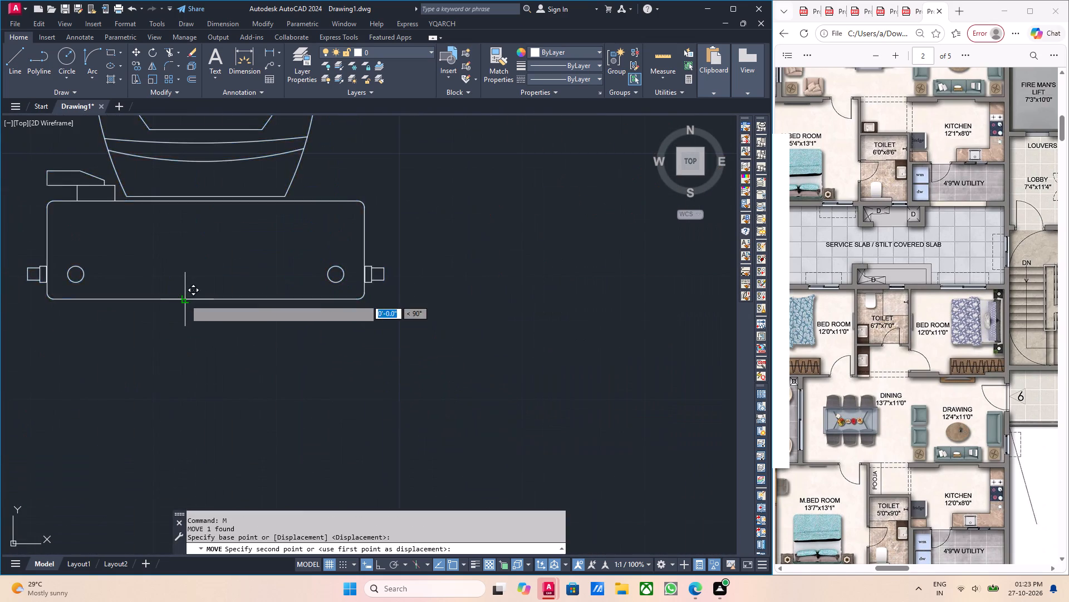
scroll(214, 399, down, 1)
middle_drag(207, 402, 261, 333)
middle_drag(226, 357, 347, 325)
scroll(349, 325, down, 2)
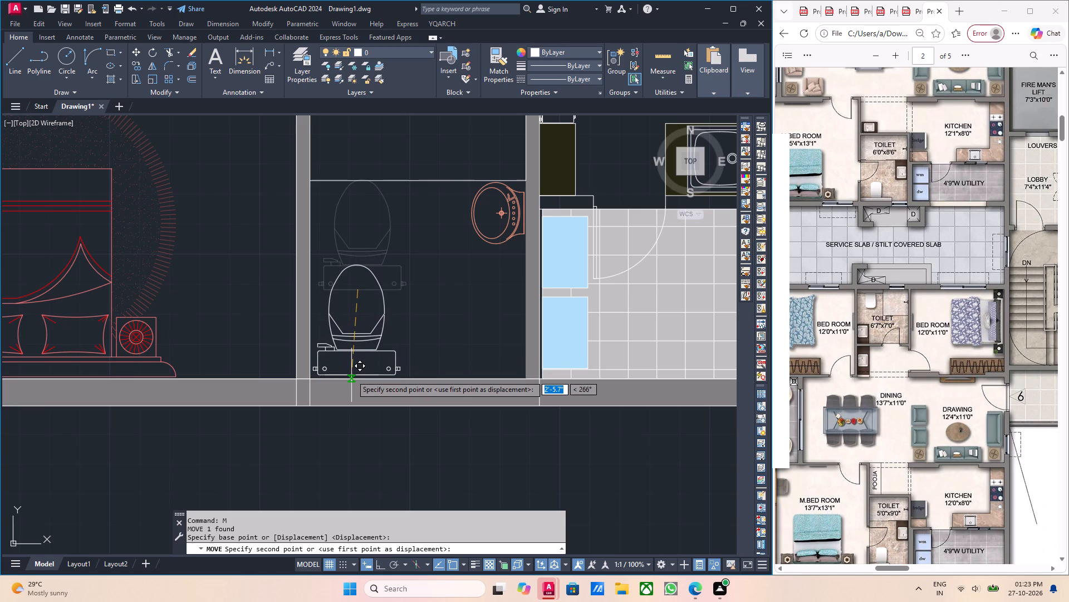
click(351, 375)
Copy the WC from the midpoint of its cistern edge into the new unit's toilet, near the upper wall above the washbasin.
middle_drag(412, 355, 436, 367)
drag(434, 371, 403, 357)
click(362, 336)
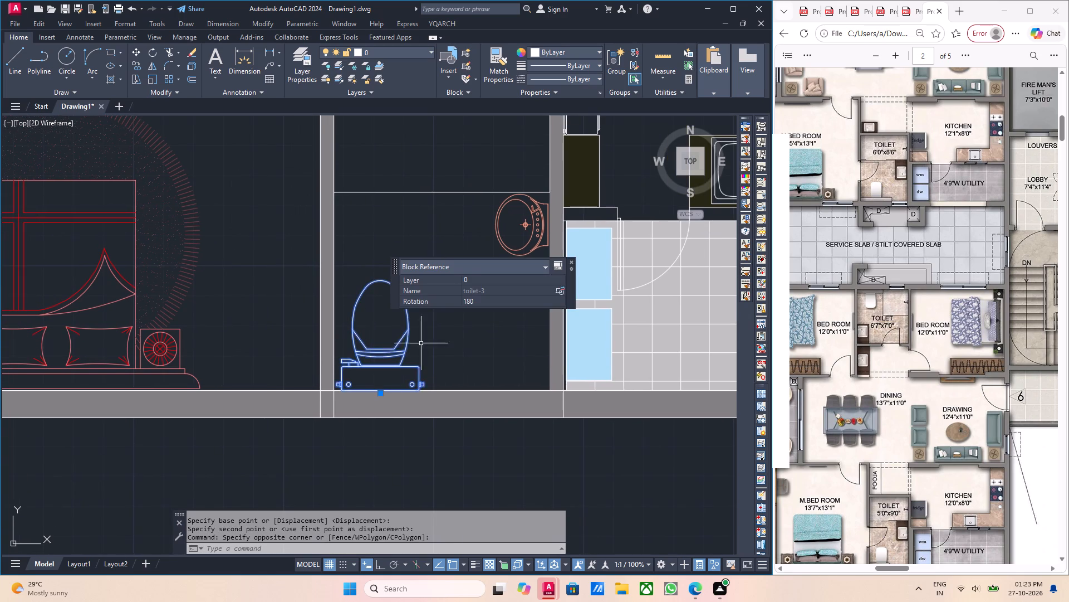
middle_drag(425, 356, 407, 309)
middle_drag(494, 338, 435, 314)
text(co)
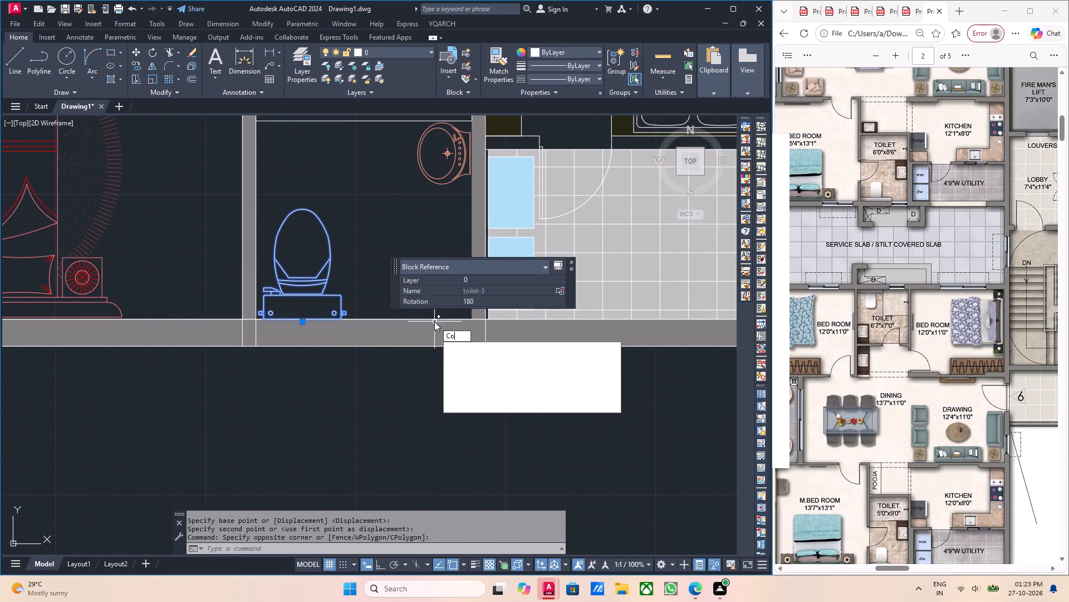
key(Return)
click(303, 319)
scroll(355, 381, down, 3)
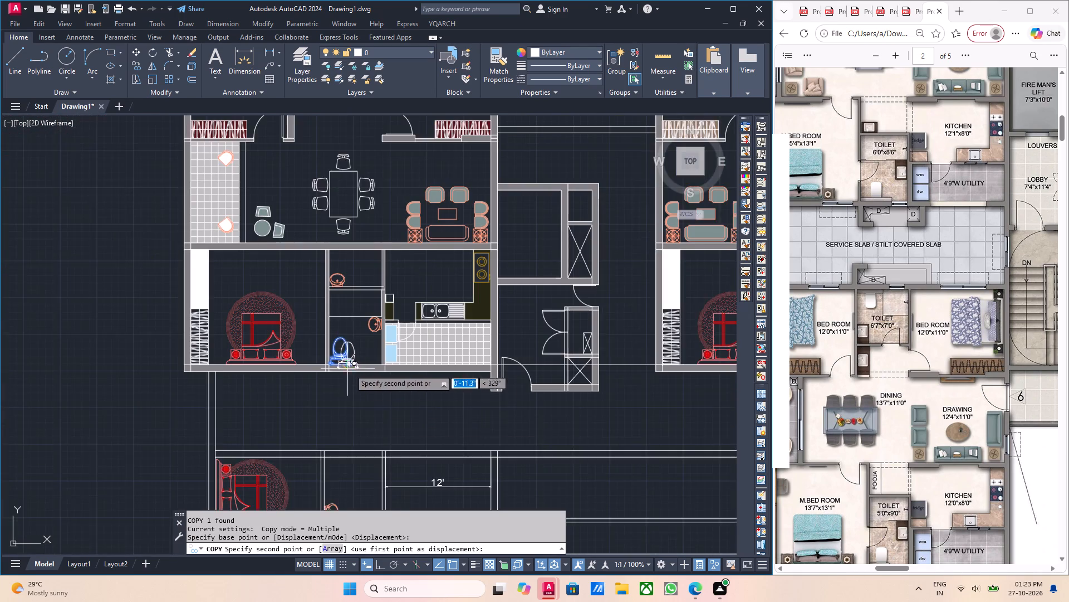
middle_drag(366, 435, 351, 352)
middle_drag(327, 390, 347, 379)
scroll(355, 355, up, 1)
scroll(334, 398, up, 3)
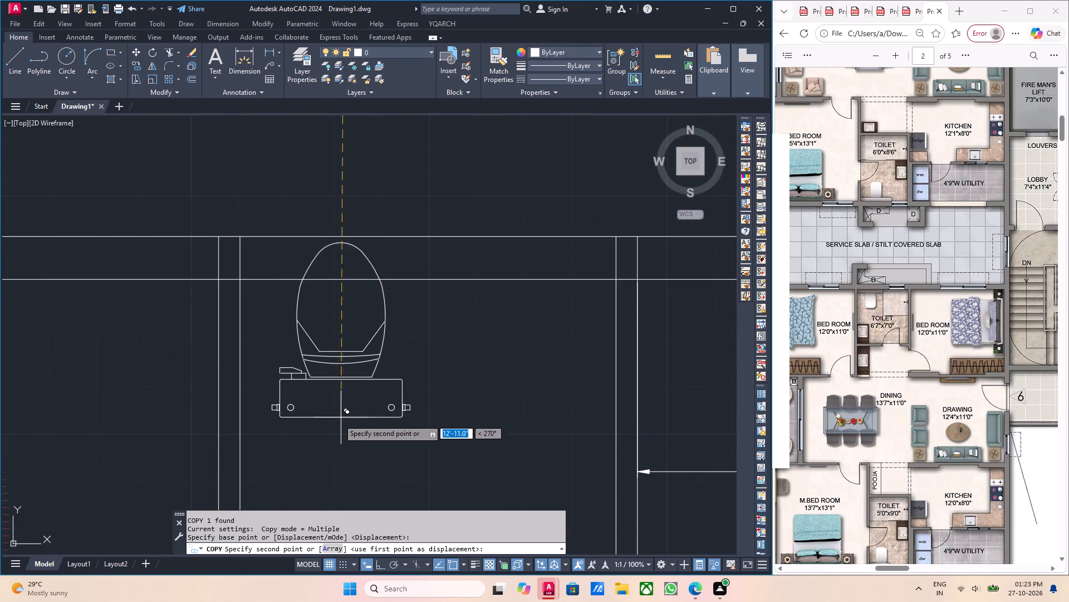
click(325, 466)
middle_drag(408, 444, 408, 403)
key(Escape)
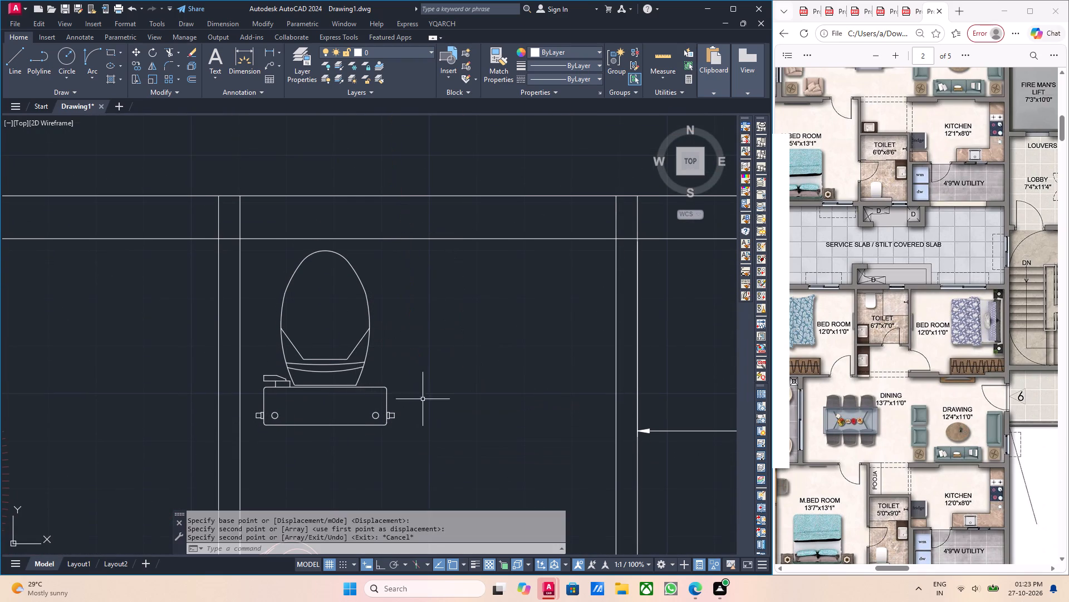
Mirror the WC in the new unit's toilet about the horizontal line through its cistern's back edge, erasing the source.
drag(423, 441, 362, 425)
click(317, 391)
middle_drag(381, 419, 321, 385)
middle_drag(395, 412, 335, 386)
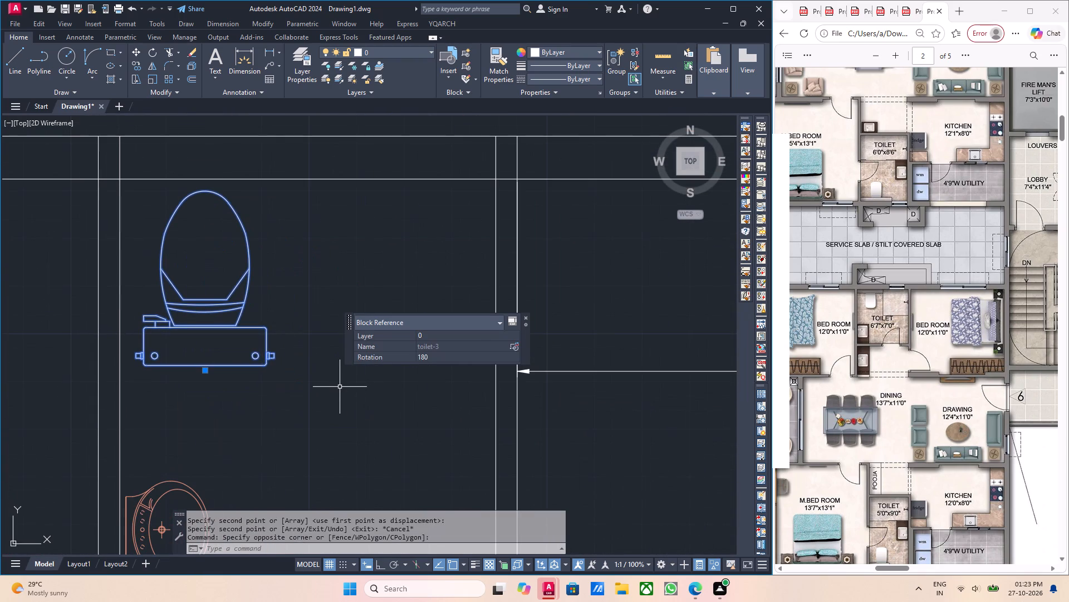
text(mi)
key(Return)
click(192, 369)
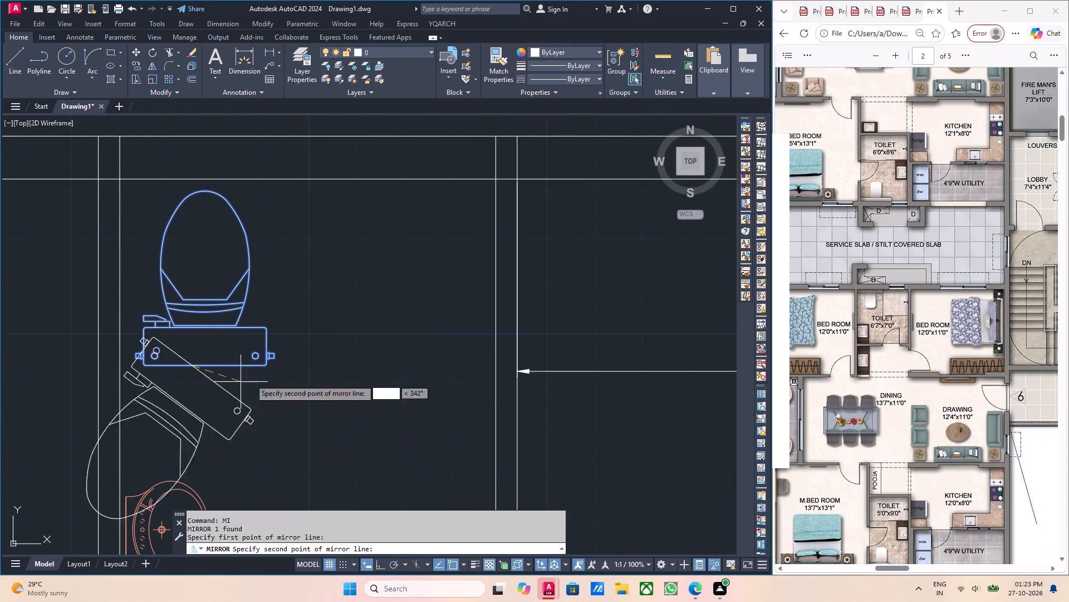
key(F8)
click(344, 378)
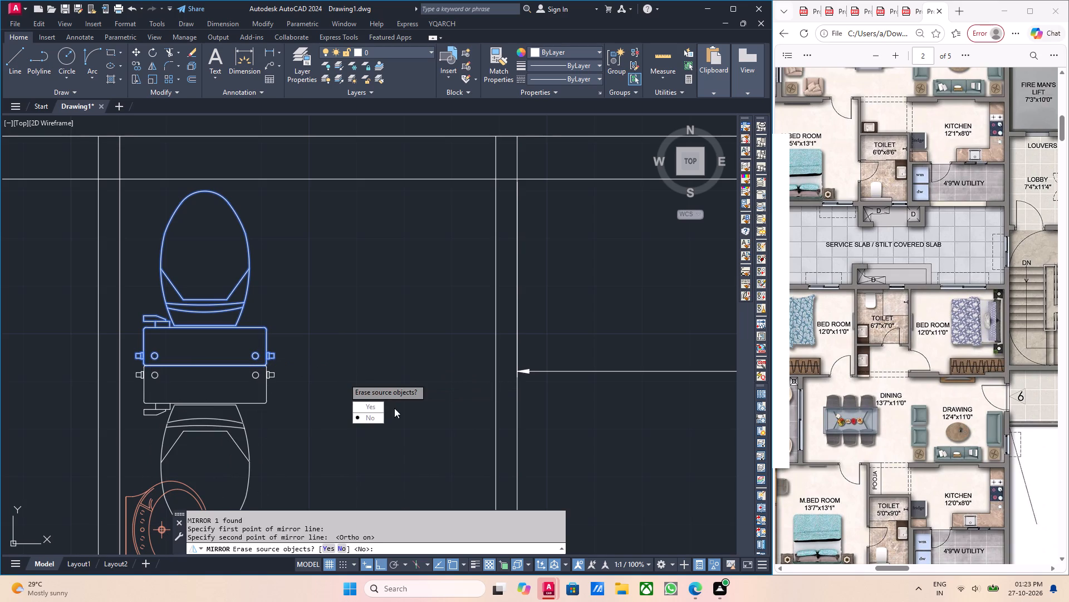
drag(374, 405, 344, 378)
Move the flipped WC straight up so its cistern backs onto the upper wall of the new unit's toilet.
middle_drag(301, 334, 408, 290)
drag(407, 339, 346, 337)
click(310, 323)
middle_drag(413, 338, 381, 314)
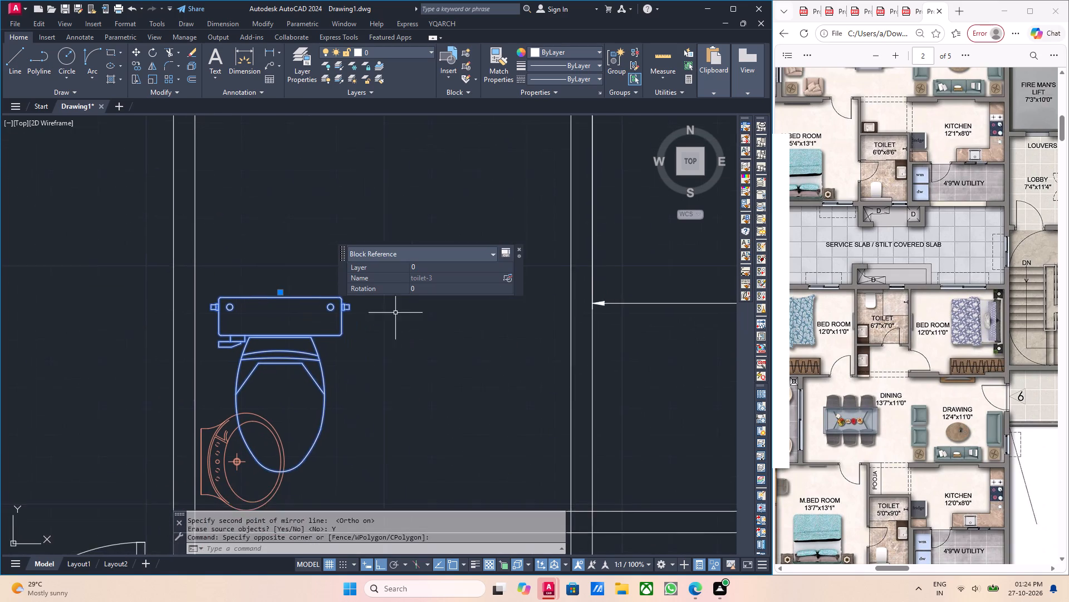
middle_drag(444, 318, 402, 309)
key(m)
key(Return)
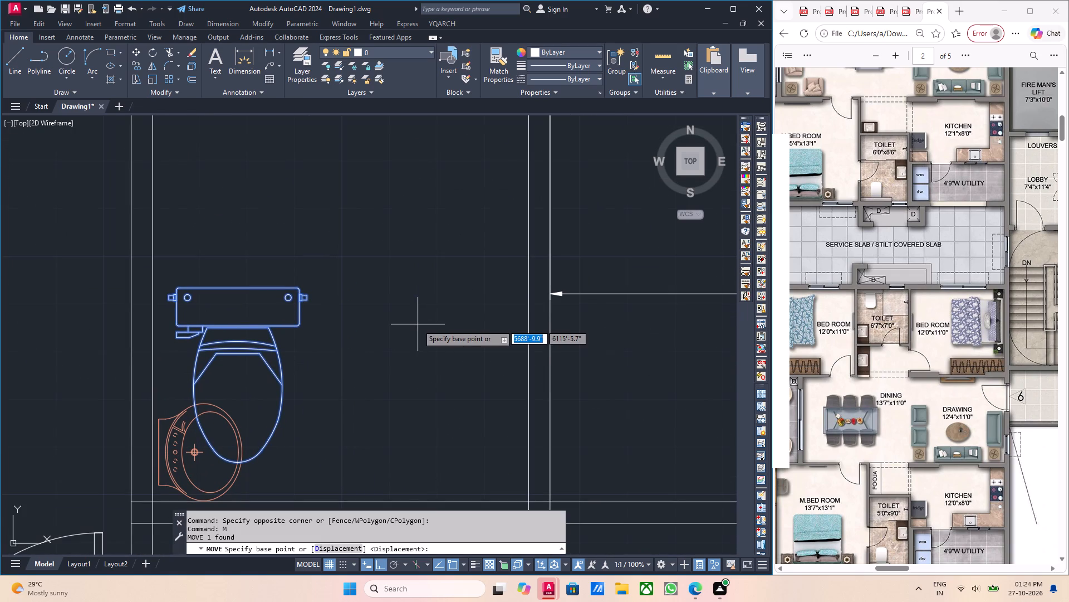
click(234, 288)
scroll(226, 212, down, 3)
middle_drag(237, 191, 242, 256)
scroll(241, 262, up, 4)
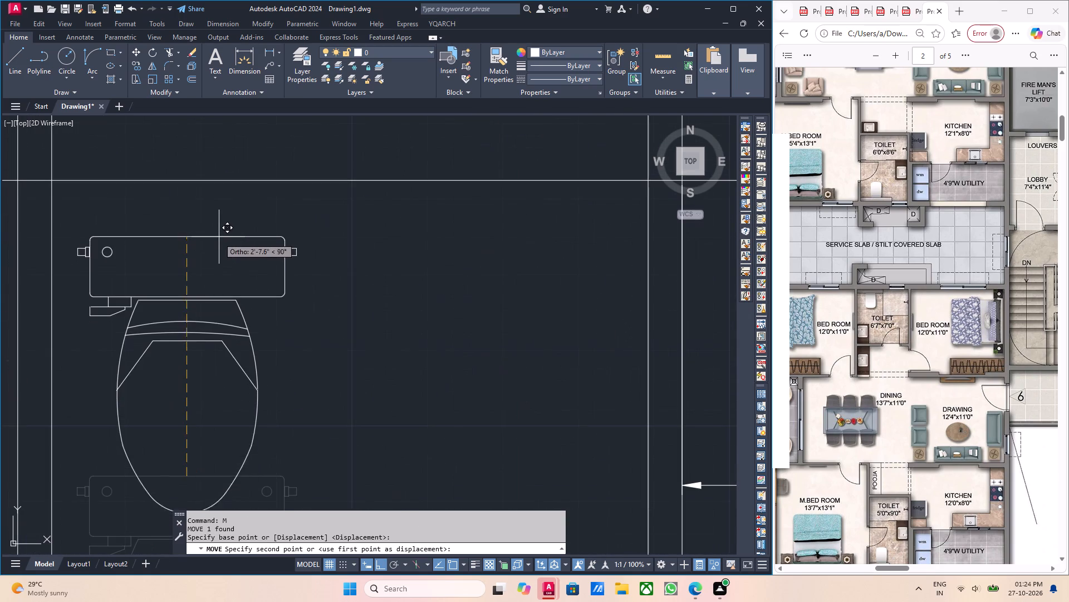
click(179, 196)
middle_drag(272, 255, 307, 334)
scroll(297, 313, down, 3)
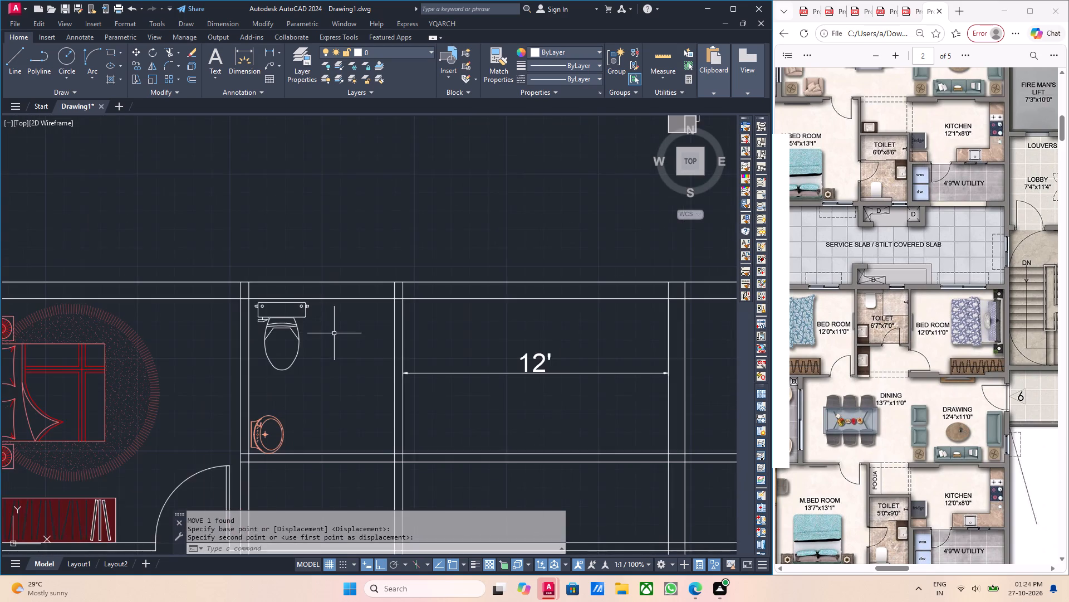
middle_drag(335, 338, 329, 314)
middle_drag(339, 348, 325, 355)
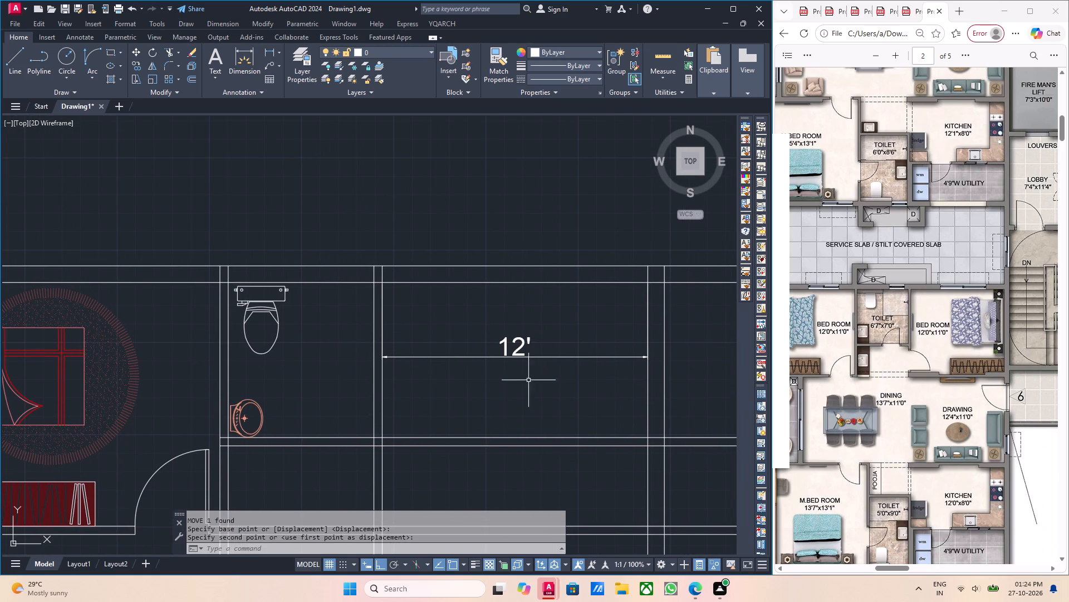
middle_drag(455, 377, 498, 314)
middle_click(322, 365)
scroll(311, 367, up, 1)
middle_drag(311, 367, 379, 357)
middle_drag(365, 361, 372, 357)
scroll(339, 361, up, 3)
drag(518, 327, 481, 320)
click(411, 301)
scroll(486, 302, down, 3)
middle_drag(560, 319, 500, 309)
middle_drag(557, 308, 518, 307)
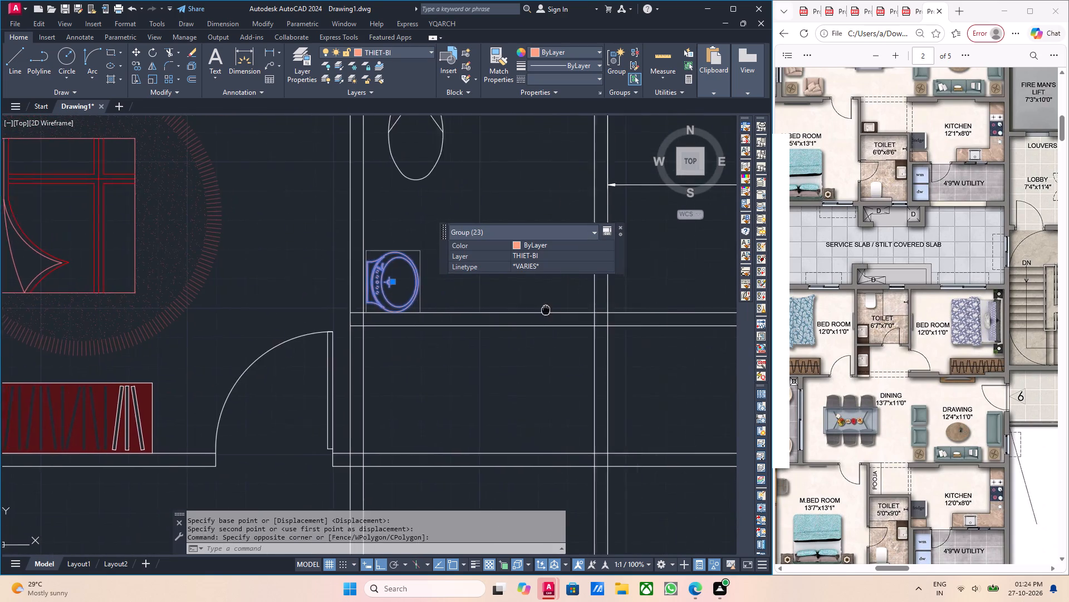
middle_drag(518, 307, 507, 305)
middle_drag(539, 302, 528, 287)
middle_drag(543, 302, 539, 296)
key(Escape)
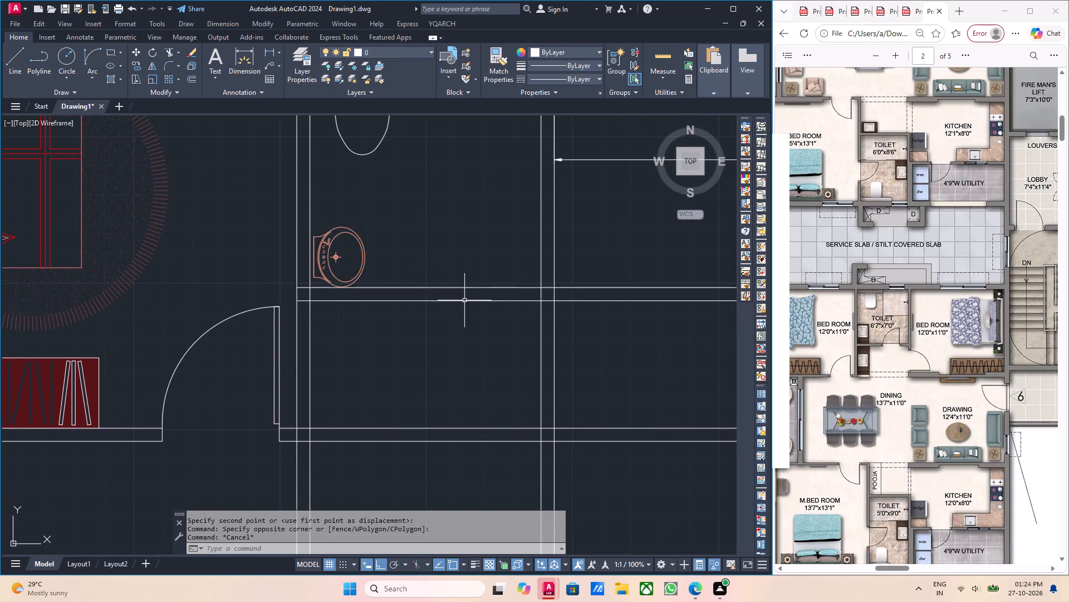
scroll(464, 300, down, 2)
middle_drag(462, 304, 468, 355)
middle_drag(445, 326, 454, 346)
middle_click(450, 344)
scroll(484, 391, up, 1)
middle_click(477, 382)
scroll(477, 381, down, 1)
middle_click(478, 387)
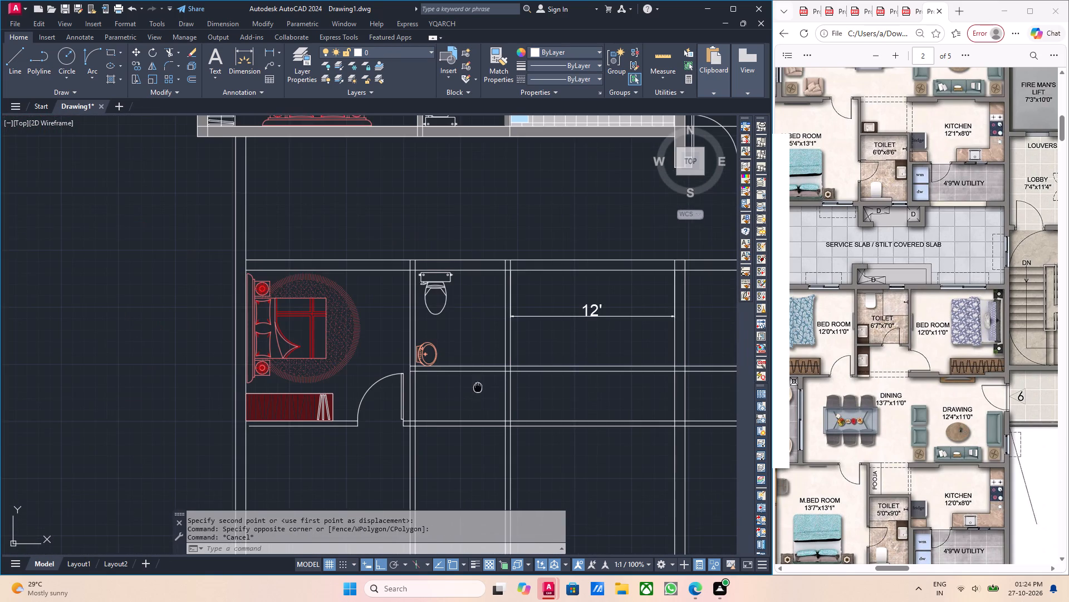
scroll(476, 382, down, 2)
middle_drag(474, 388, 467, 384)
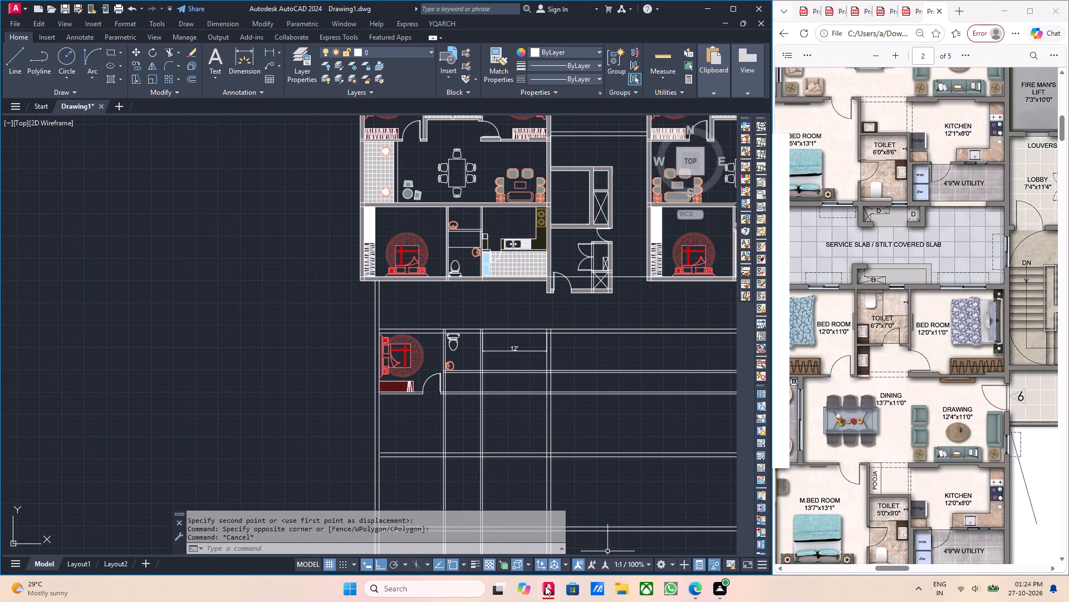
Switch to the Autocad Blocks (2) drawing and look through its kitchen appliance and fixture blocks.
click(643, 530)
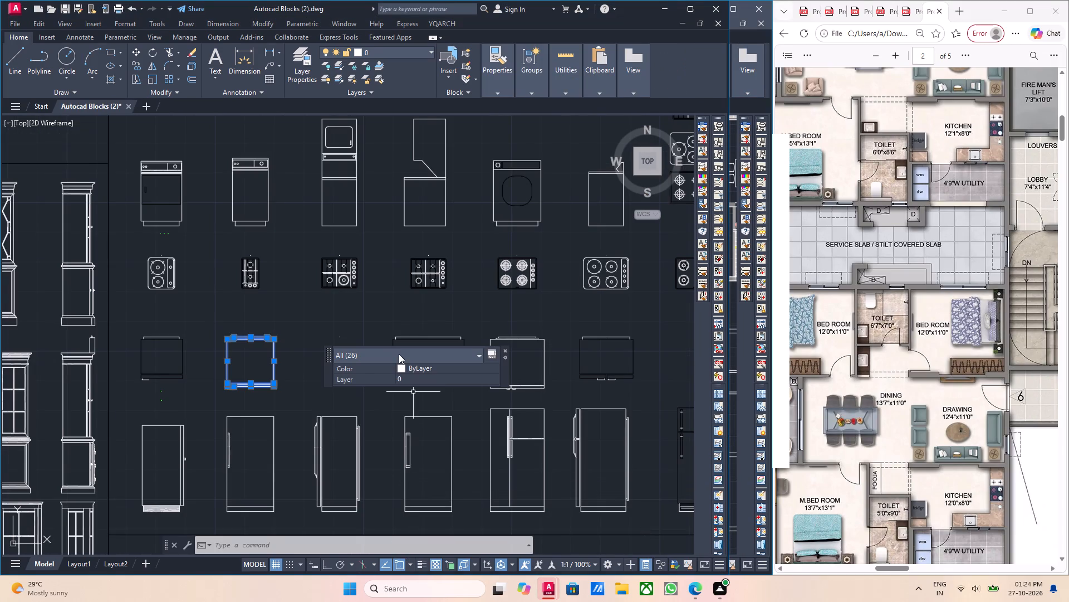
scroll(381, 356, down, 3)
key(Escape)
scroll(267, 390, down, 1)
scroll(359, 408, down, 1)
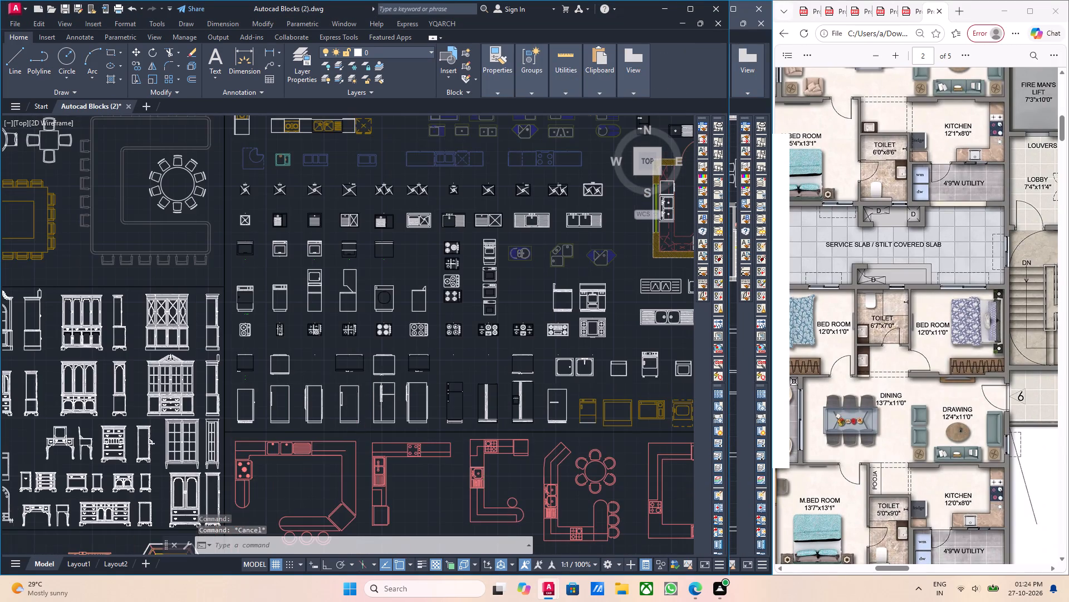
middle_drag(381, 380, 389, 427)
scroll(435, 344, up, 3)
scroll(434, 338, down, 3)
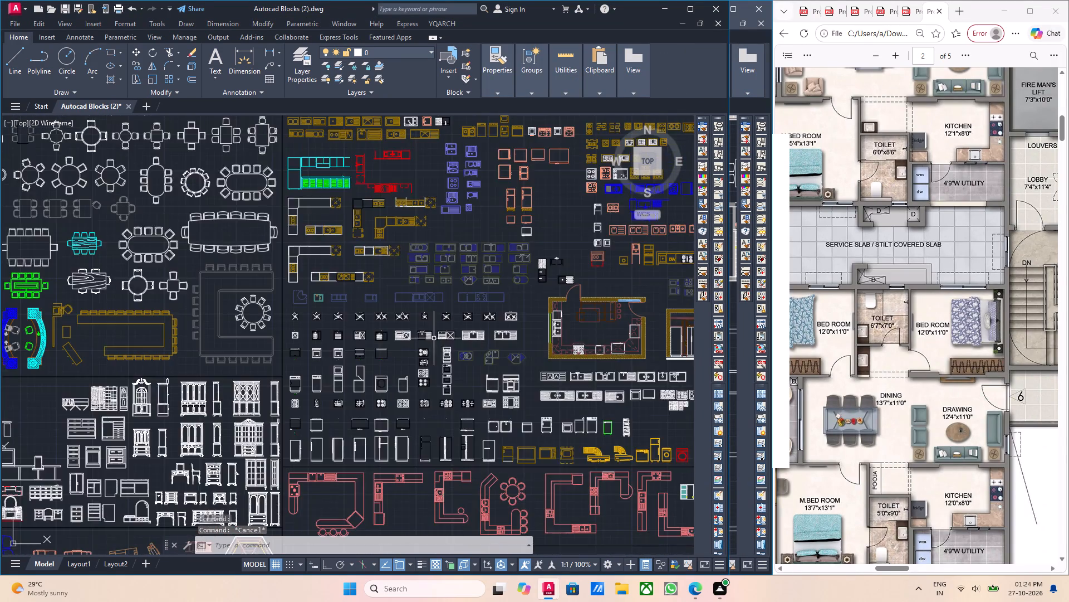
scroll(434, 338, down, 4)
middle_drag(538, 347, 304, 371)
Examine the WC, urinal and toilet fixture blocks in the Kitchens & Baths section of the block library.
scroll(390, 334, up, 3)
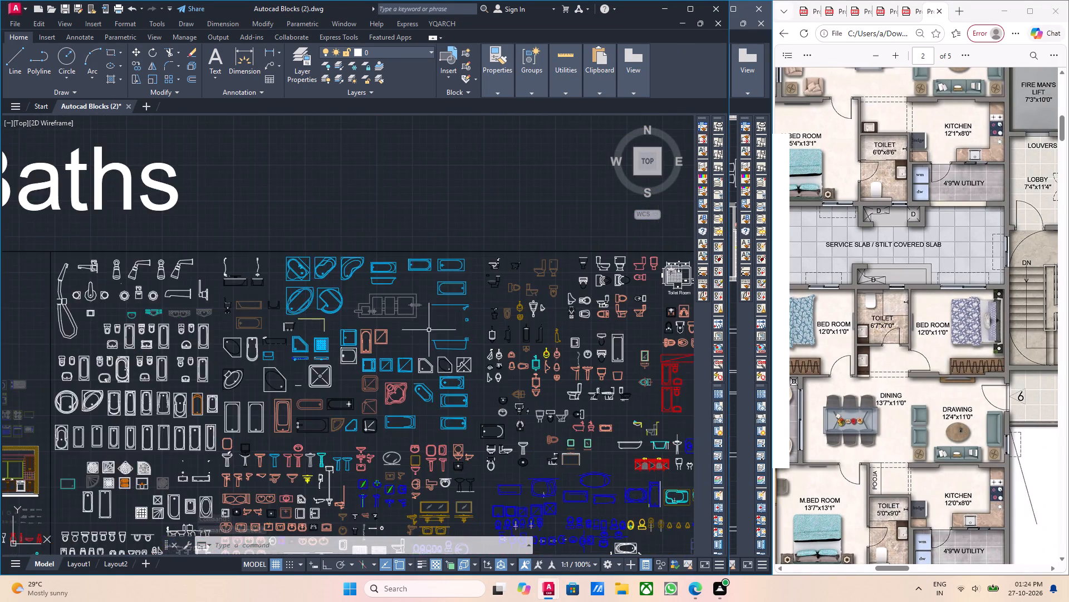
scroll(455, 351, up, 2)
scroll(457, 351, down, 3)
middle_drag(232, 363, 283, 367)
scroll(278, 380, up, 3)
scroll(285, 385, down, 3)
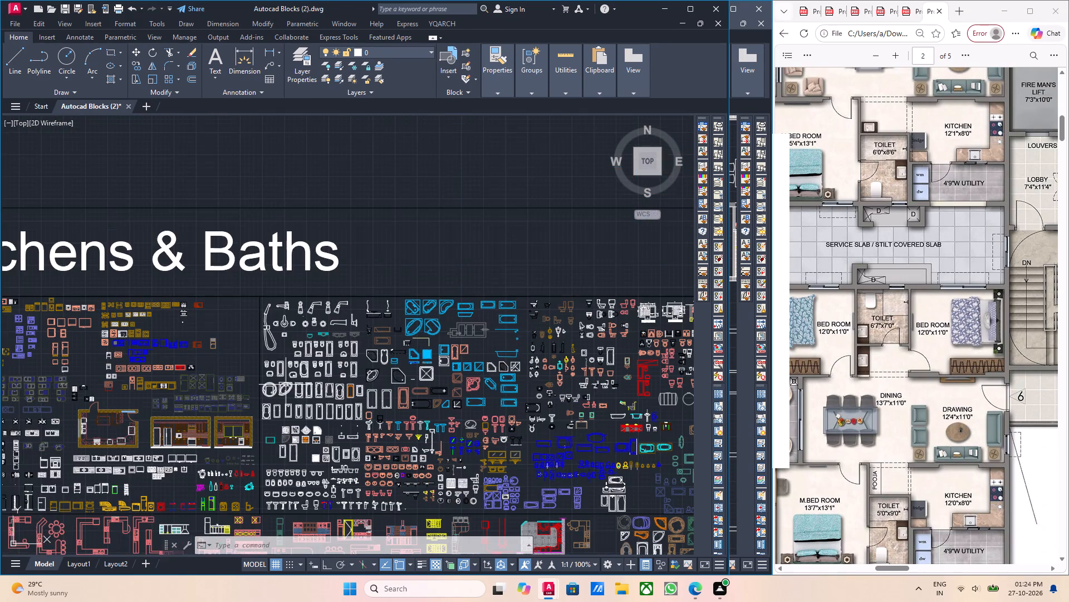
middle_drag(363, 410, 351, 391)
middle_drag(347, 439, 331, 390)
scroll(272, 413, up, 5)
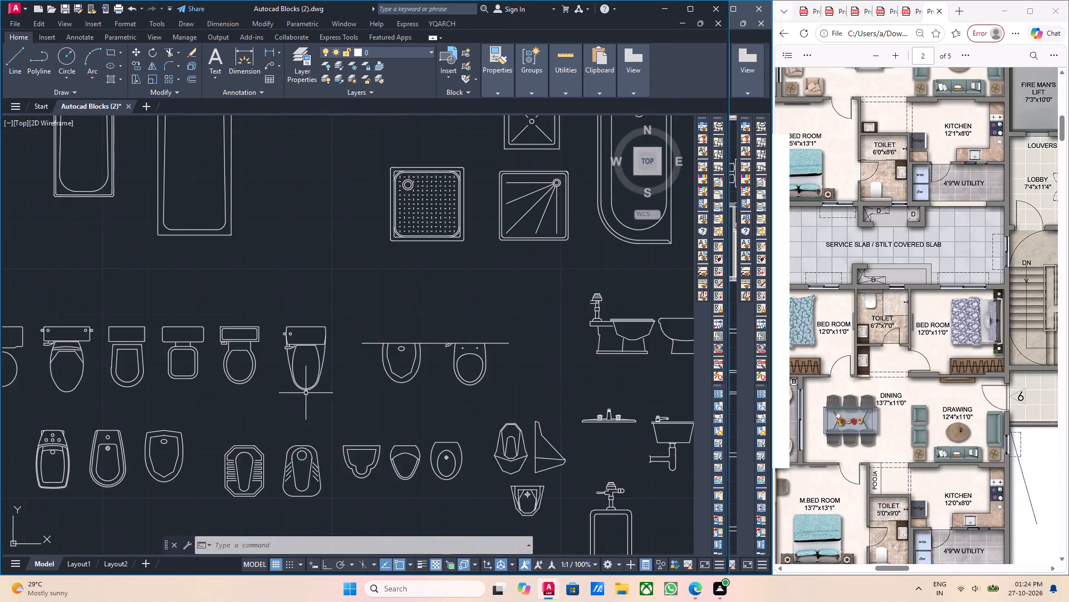
middle_drag(458, 394, 171, 389)
scroll(221, 376, down, 2)
scroll(307, 380, down, 3)
middle_drag(332, 397, 315, 373)
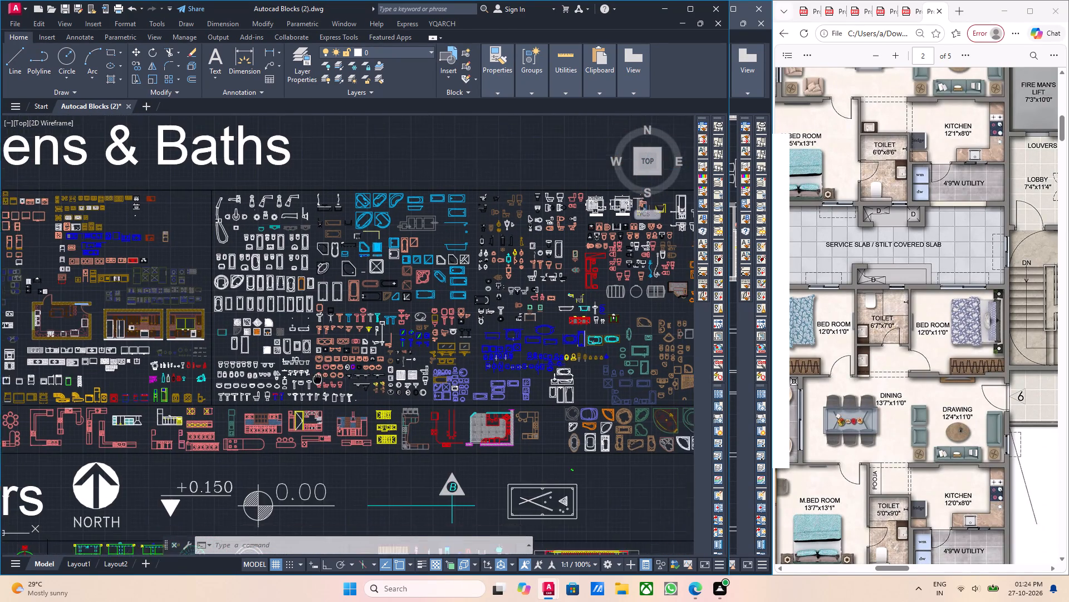
middle_drag(315, 373, 307, 348)
middle_drag(363, 351, 290, 357)
middle_drag(371, 335, 346, 367)
middle_drag(369, 336, 344, 364)
scroll(410, 301, up, 3)
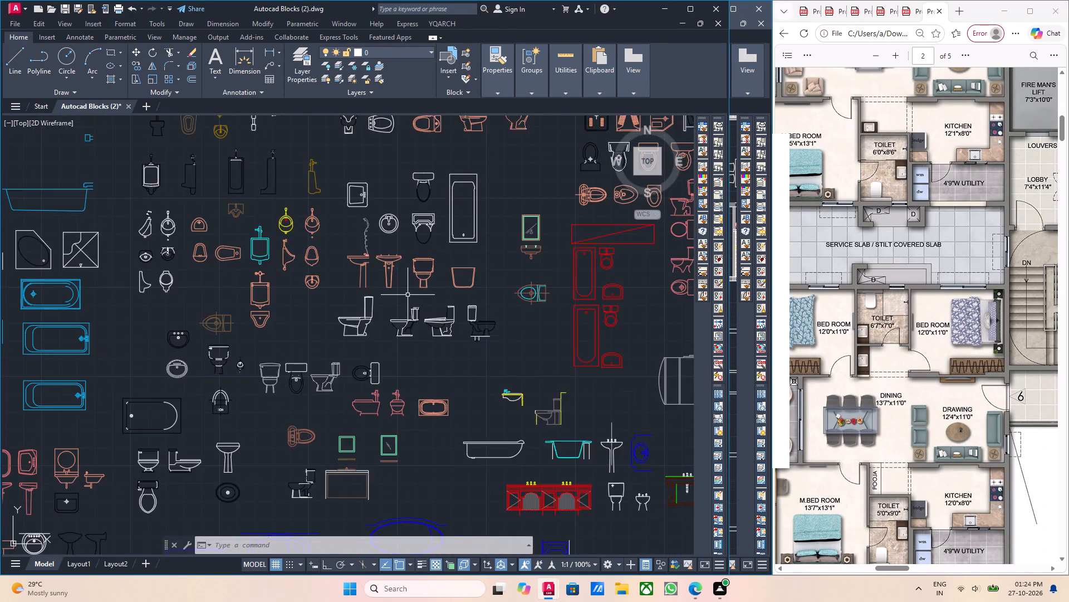
scroll(409, 294, down, 2)
middle_drag(536, 280, 433, 314)
middle_drag(502, 307, 452, 312)
scroll(518, 300, up, 3)
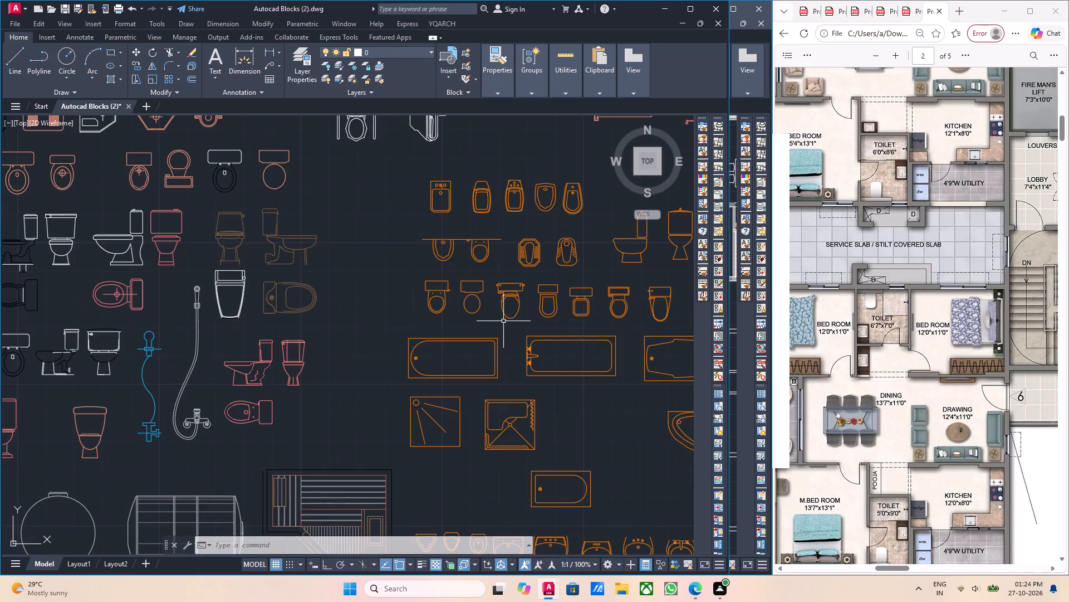
scroll(498, 334, down, 4)
middle_drag(354, 321, 360, 321)
scroll(344, 328, up, 5)
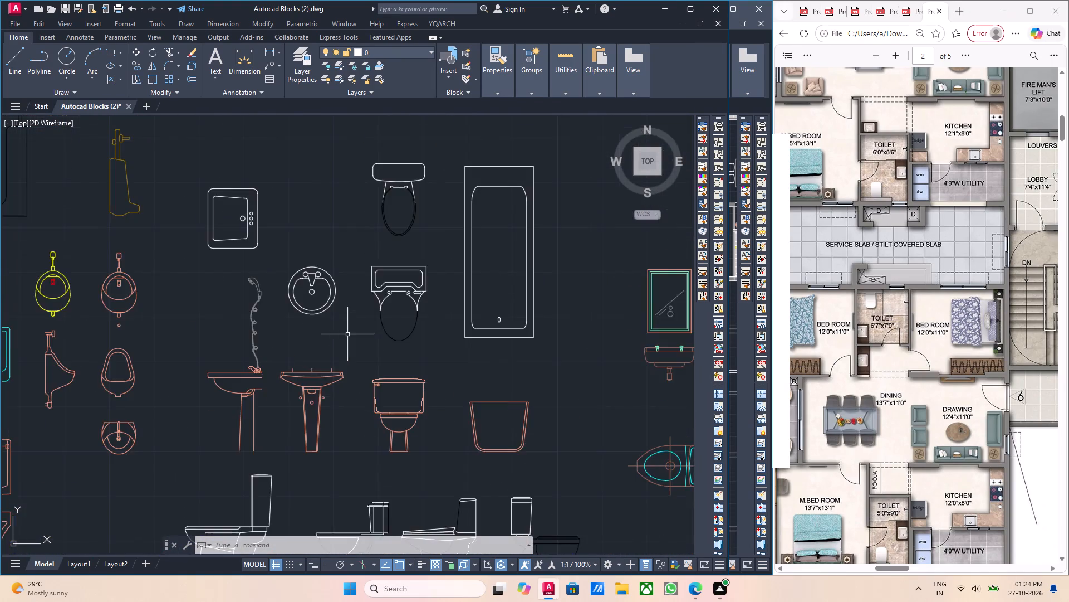
scroll(316, 343, down, 2)
scroll(187, 329, down, 1)
Look through the bathtub, shower, washbasin and kitchen layout blocks in the Kitchens & Baths section.
middle_drag(212, 328, 354, 323)
middle_drag(241, 315, 314, 315)
middle_drag(210, 325, 280, 326)
middle_drag(194, 331, 314, 331)
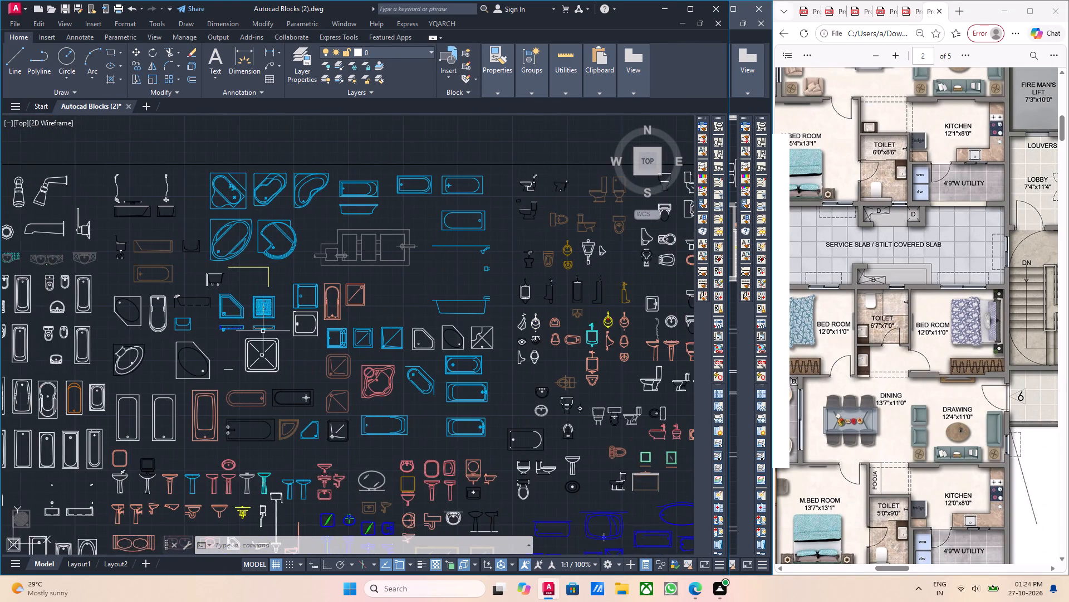
middle_drag(234, 332, 267, 331)
middle_drag(234, 341, 307, 337)
scroll(241, 352, down, 3)
middle_drag(273, 366, 283, 326)
scroll(249, 396, up, 2)
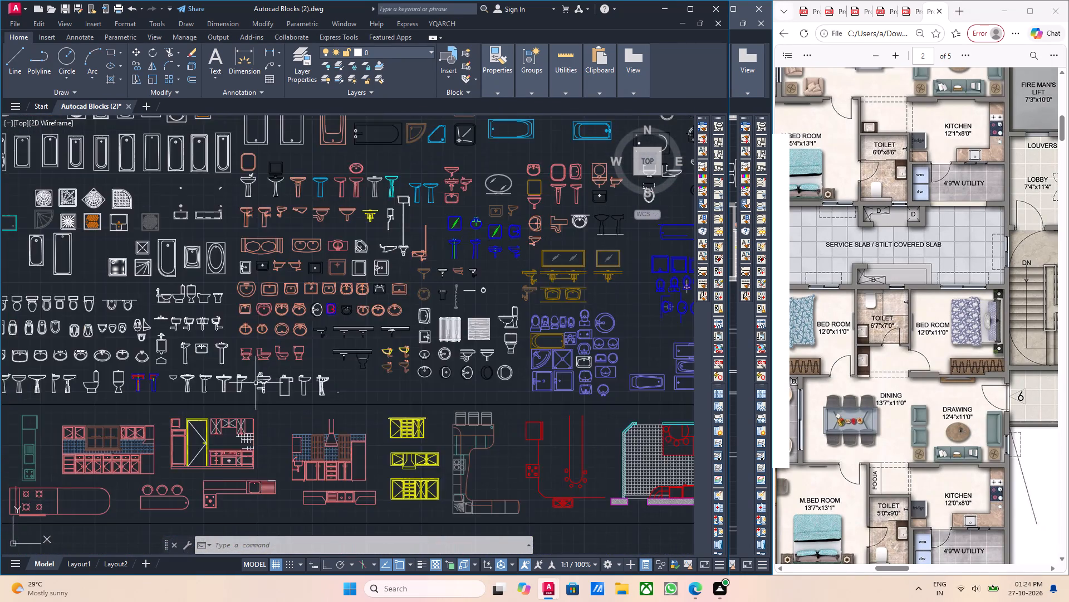
scroll(256, 383, up, 2)
middle_drag(255, 362, 259, 274)
scroll(230, 346, down, 2)
middle_drag(177, 358, 202, 319)
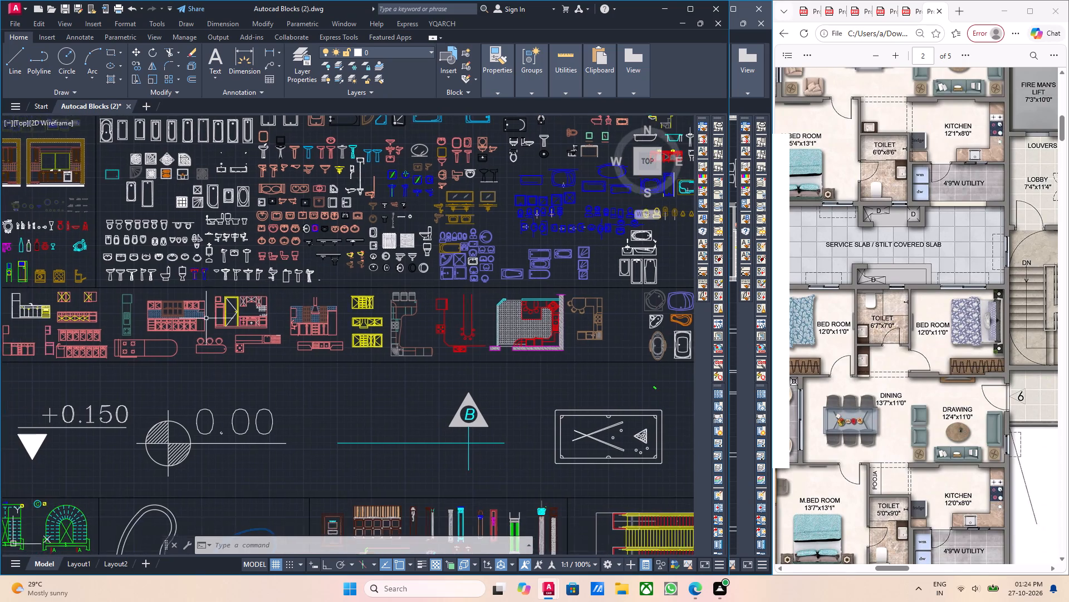
middle_drag(129, 347, 278, 315)
middle_drag(148, 333, 201, 324)
middle_drag(189, 327, 258, 326)
middle_drag(181, 326, 265, 328)
middle_drag(210, 327, 290, 293)
Look through the Others symbols and the office furniture and equipment blocks in the library.
scroll(291, 285, down, 2)
middle_drag(299, 335, 231, 305)
middle_drag(298, 299, 259, 279)
middle_drag(359, 288, 233, 268)
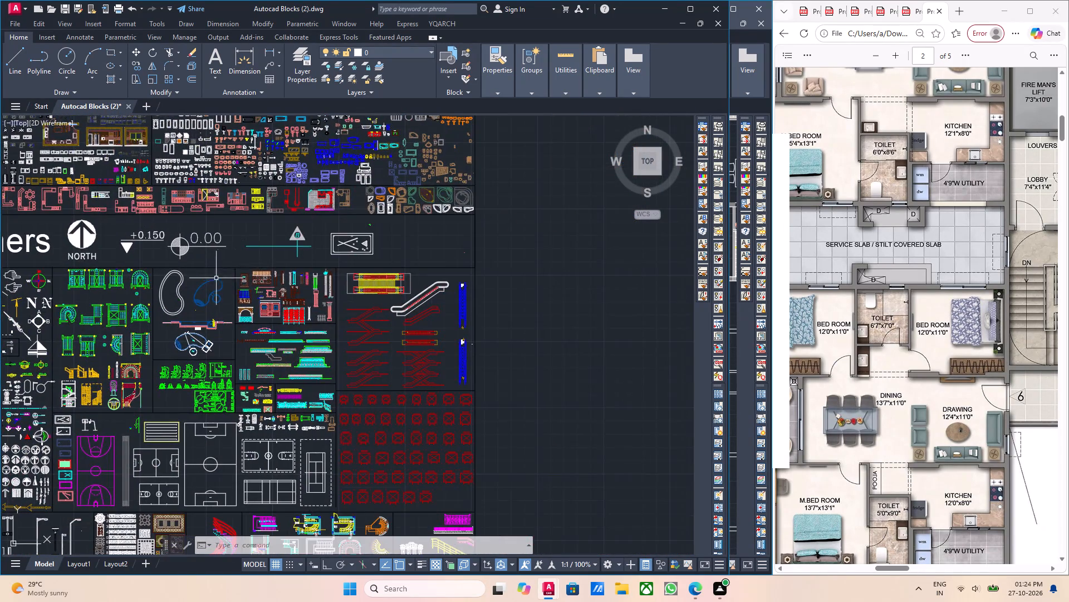
scroll(217, 281, down, 1)
middle_drag(163, 300, 345, 303)
middle_drag(203, 323, 272, 323)
scroll(249, 353, up, 5)
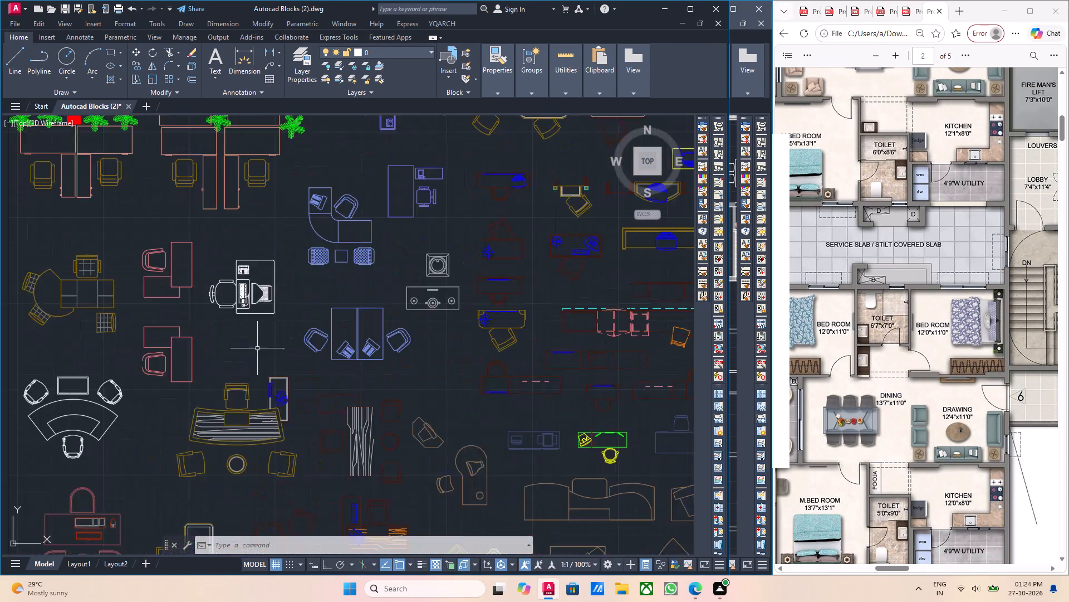
scroll(258, 348, up, 1)
scroll(269, 337, down, 1)
middle_drag(269, 367, 266, 477)
scroll(272, 337, down, 2)
middle_drag(281, 297, 279, 382)
middle_drag(292, 315, 248, 391)
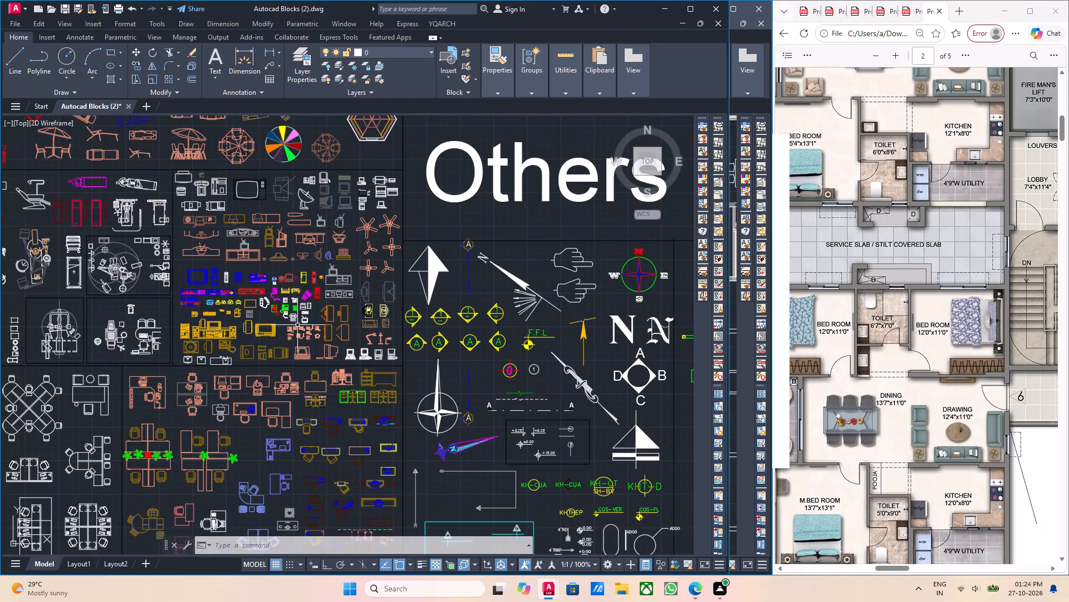
middle_drag(240, 351, 224, 378)
middle_drag(214, 367, 199, 409)
middle_drag(159, 335, 143, 381)
scroll(146, 371, down, 1)
scroll(348, 251, up, 1)
Copy the double-bowl kitchen sink with drainboards on both sides from the block library to the clipboard.
middle_drag(350, 252, 293, 314)
middle_drag(334, 291, 317, 350)
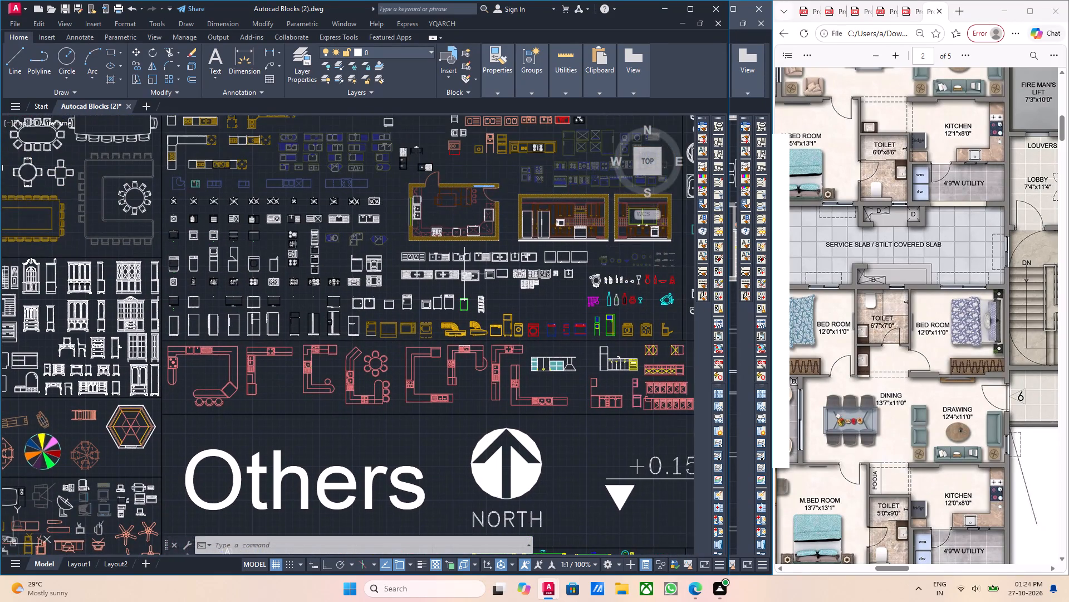
middle_drag(462, 279, 412, 326)
scroll(382, 321, up, 5)
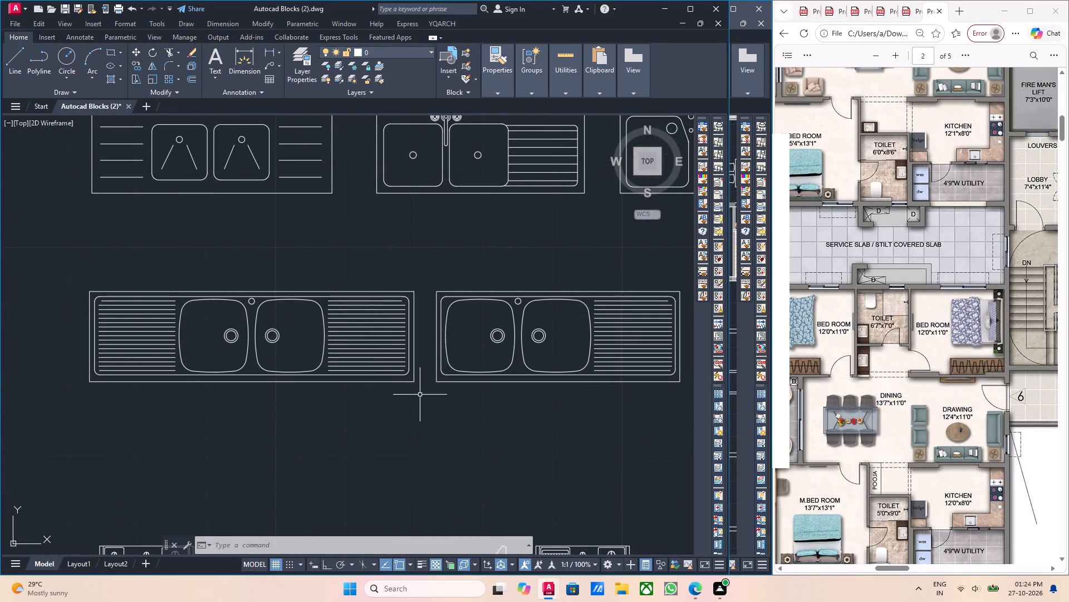
click(421, 394)
click(74, 271)
middle_drag(239, 326, 155, 286)
key(ctrl+c)
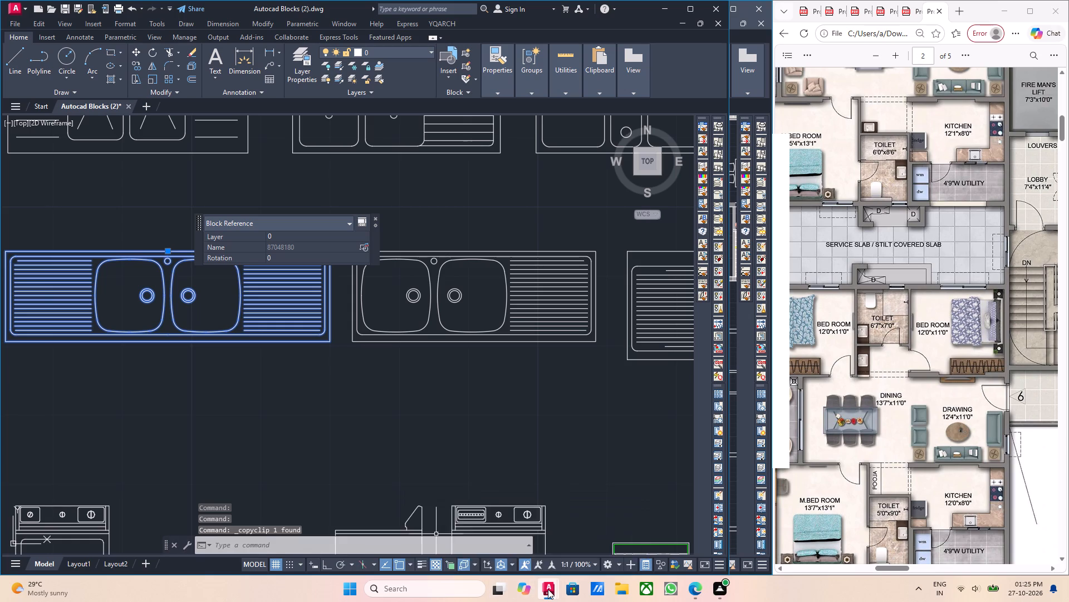
Switch back to Drawing1 and paste the copied double-bowl sink in the empty space west of the new unit.
click(465, 513)
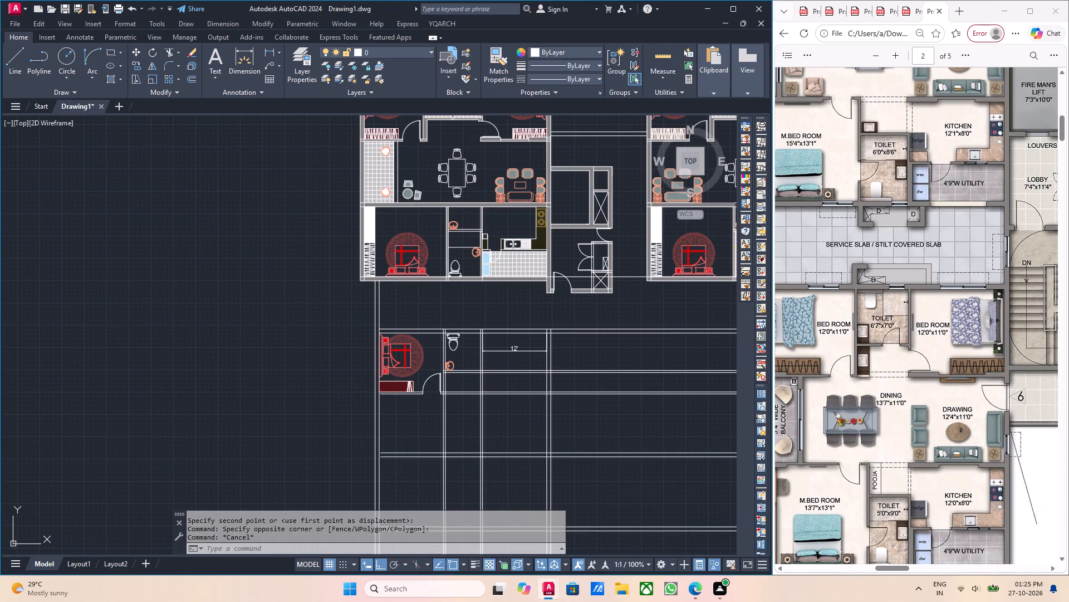
middle_drag(401, 407, 392, 417)
middle_drag(237, 386, 276, 400)
scroll(276, 400, up, 1)
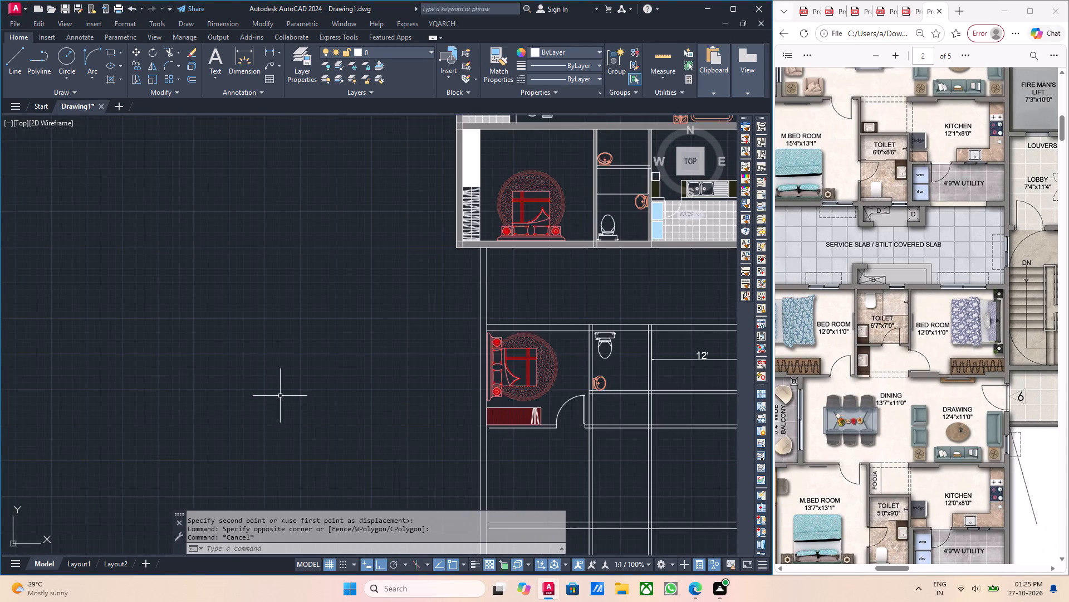
key(ctrl+v)
scroll(288, 375, up, 7)
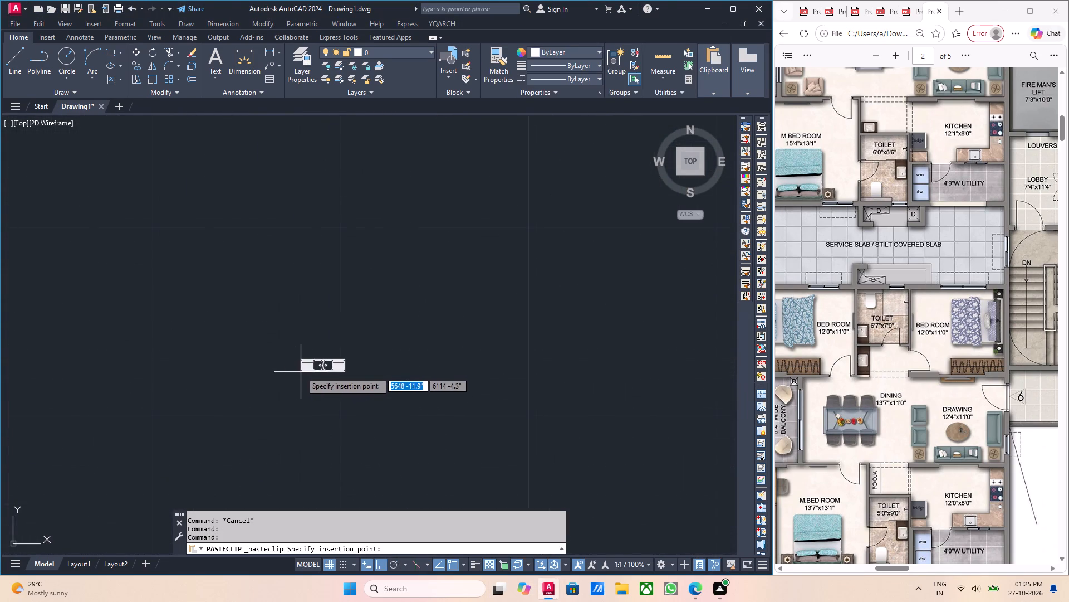
click(302, 373)
Place the pasted double-bowl sink west of the unit and scale it up using a picked distance of about 1'-8".
scroll(383, 401, up, 3)
scroll(375, 396, down, 8)
drag(390, 398, 381, 396)
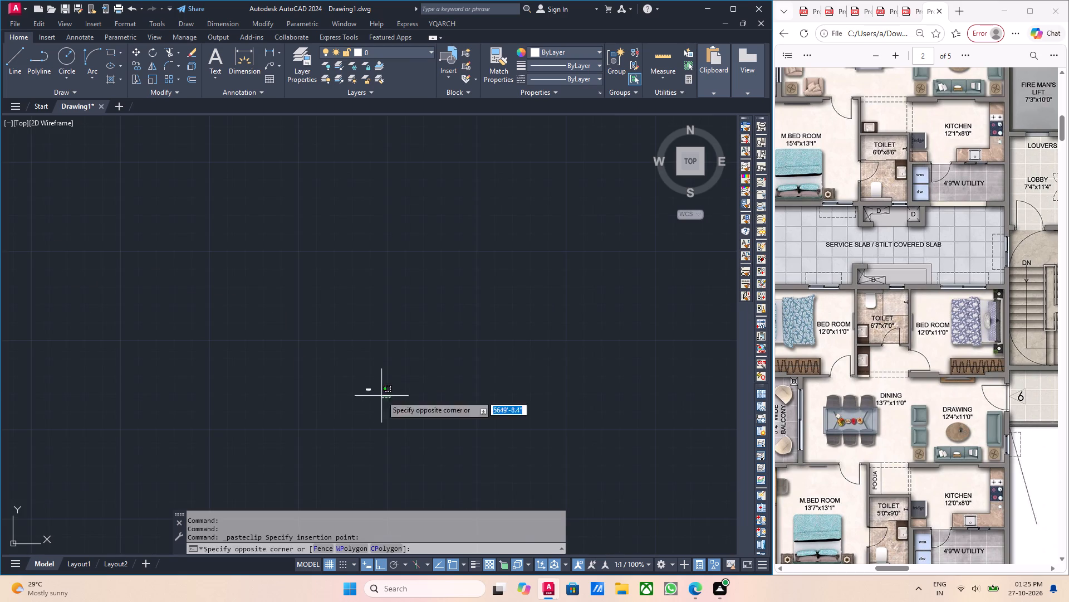
click(305, 368)
scroll(502, 396, up, 1)
middle_drag(499, 399, 443, 376)
key(s)
key(c)
key(Return)
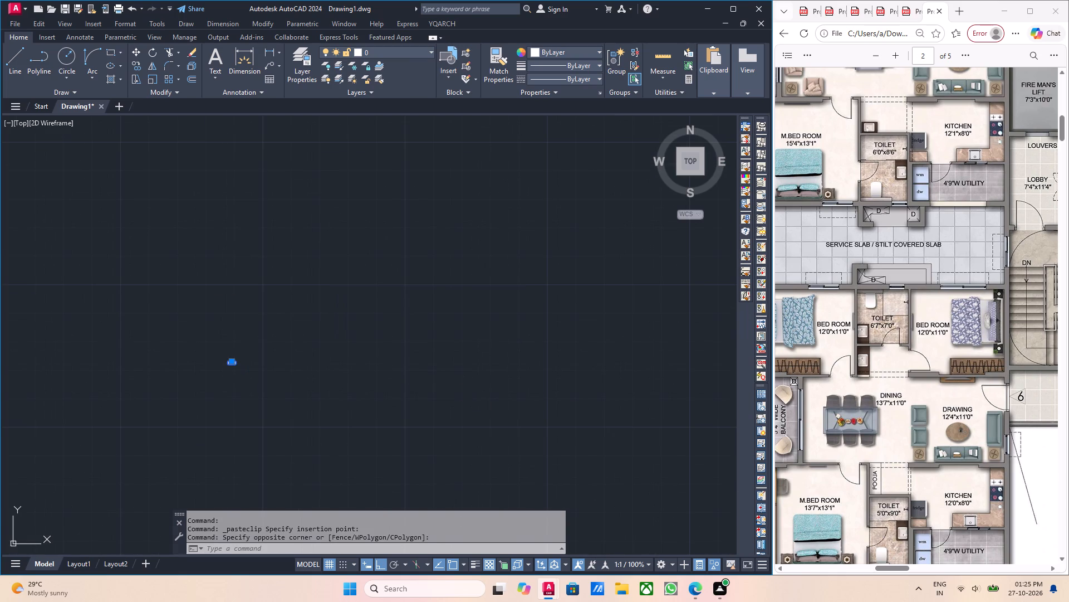
drag(290, 376, 295, 377)
scroll(383, 402, down, 3)
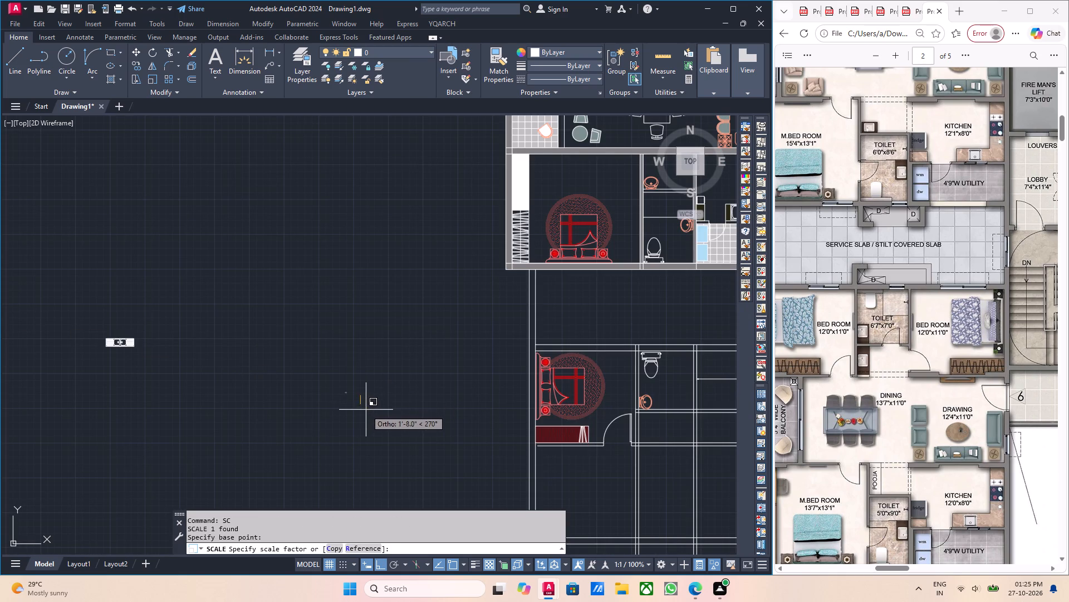
click(366, 410)
Move the enlarged sink onto the new unit's north wall, just above the toilet's water closet.
middle_drag(238, 380, 396, 407)
drag(332, 392, 301, 371)
drag(233, 332, 240, 332)
middle_drag(380, 400, 318, 387)
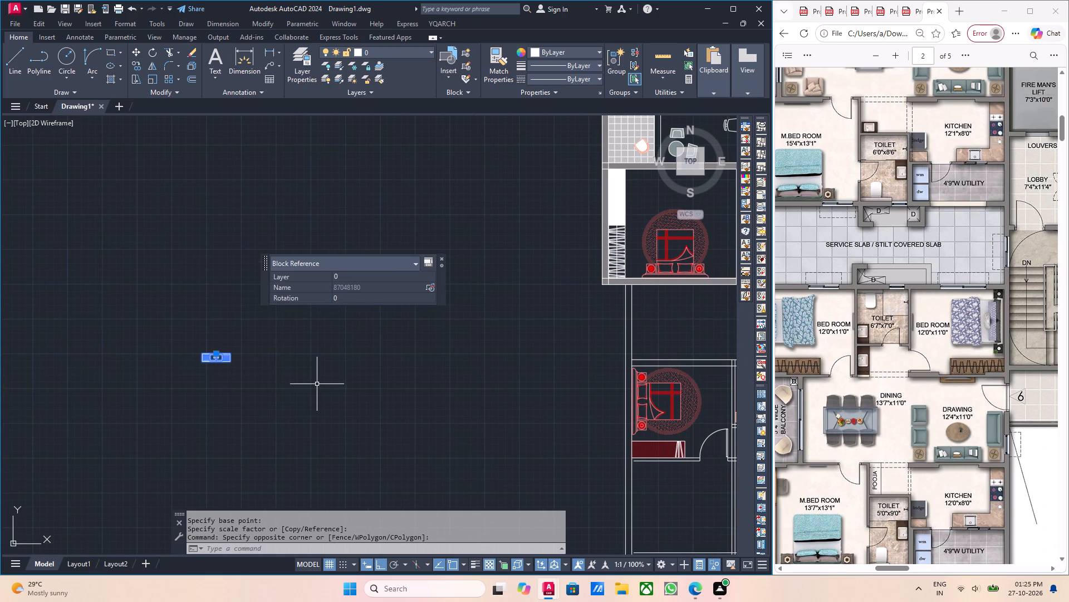
key(m)
key(Return)
scroll(257, 364, up, 2)
drag(225, 356, 239, 360)
scroll(431, 380, down, 3)
middle_drag(614, 450, 390, 463)
scroll(507, 444, up, 2)
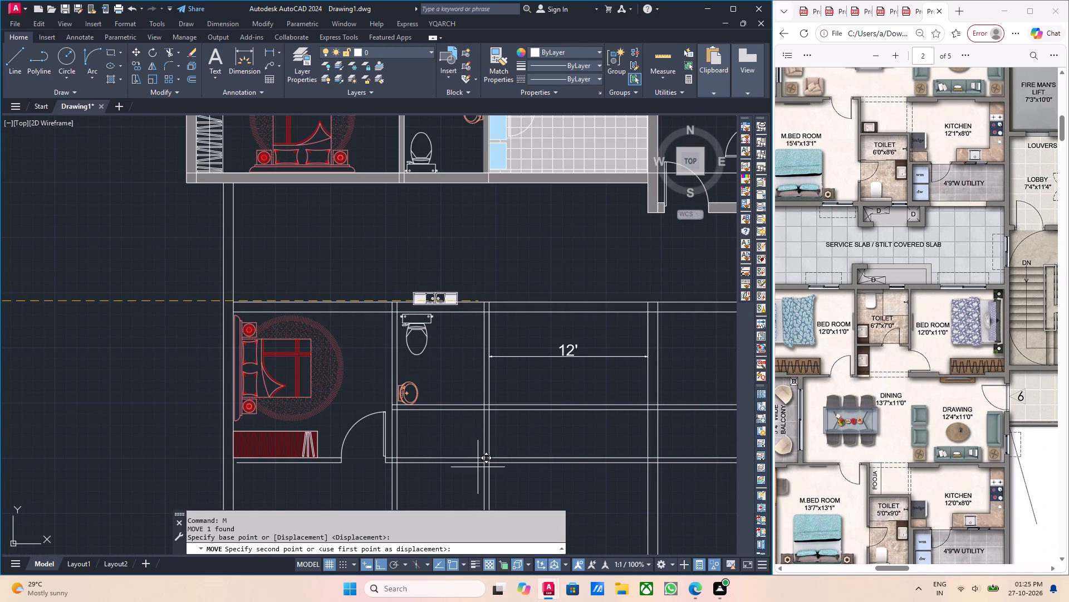
click(462, 349)
Rotate the double-bowl sink to 270° so that it stands vertically.
middle_drag(438, 357, 467, 443)
scroll(453, 378, up, 3)
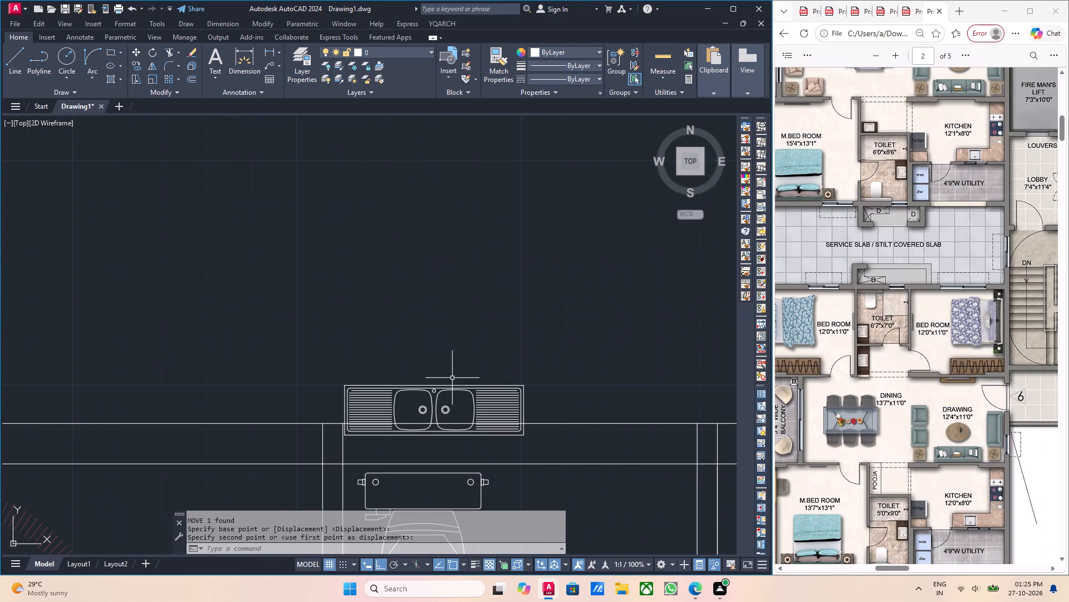
drag(457, 395, 442, 380)
click(414, 363)
middle_drag(469, 368, 453, 363)
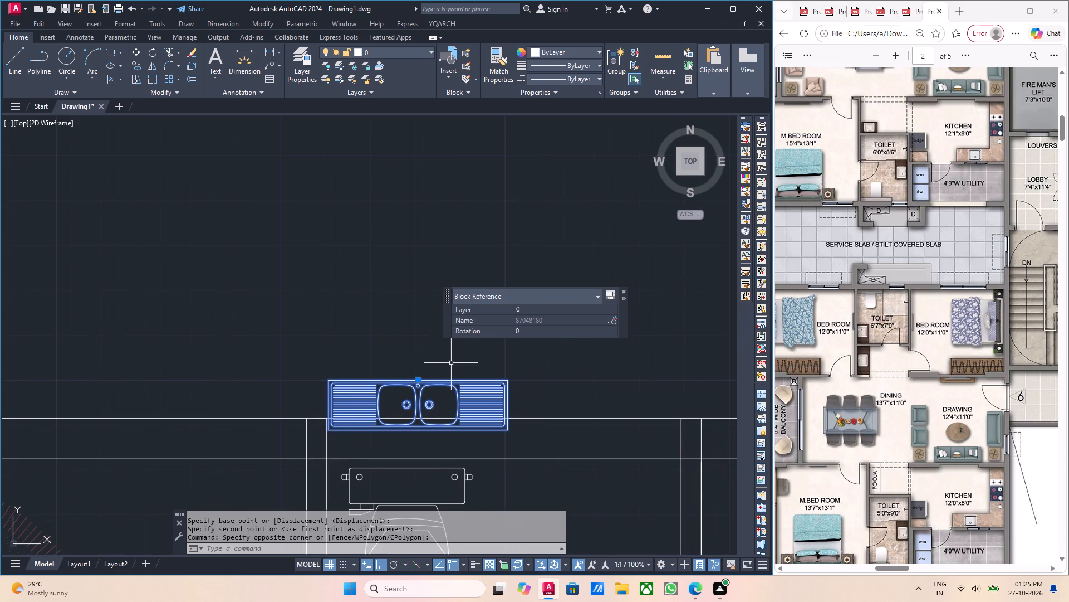
key(r)
key(o)
key(Return)
click(434, 352)
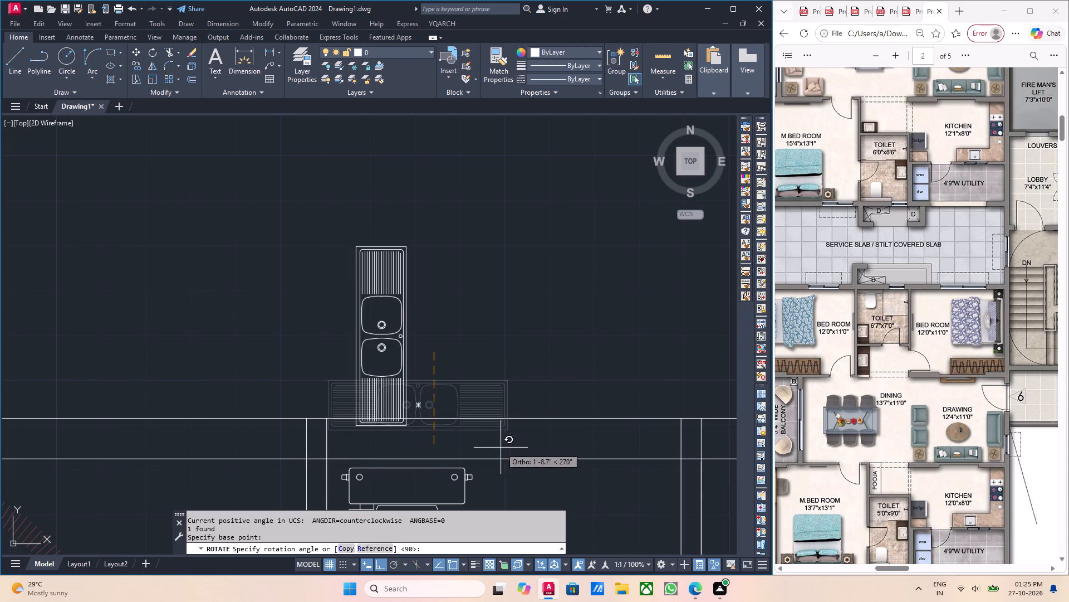
click(511, 484)
Move the rotated sink, with ortho off, into the space below the toilet, against its west wall.
middle_drag(507, 465, 508, 384)
drag(453, 279, 409, 278)
click(354, 267)
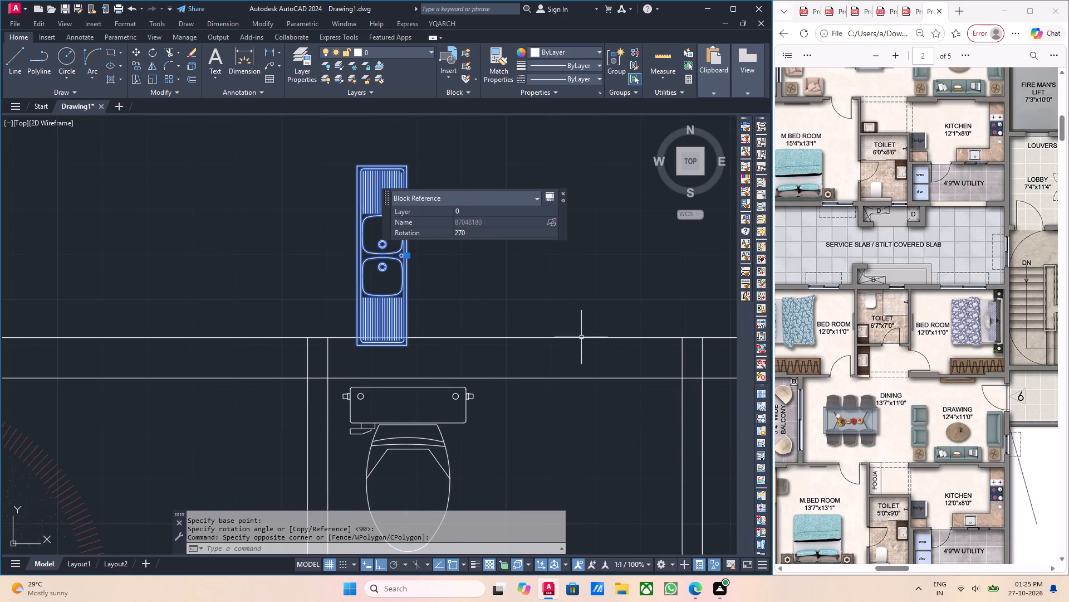
middle_drag(577, 342, 484, 282)
key(m)
key(Return)
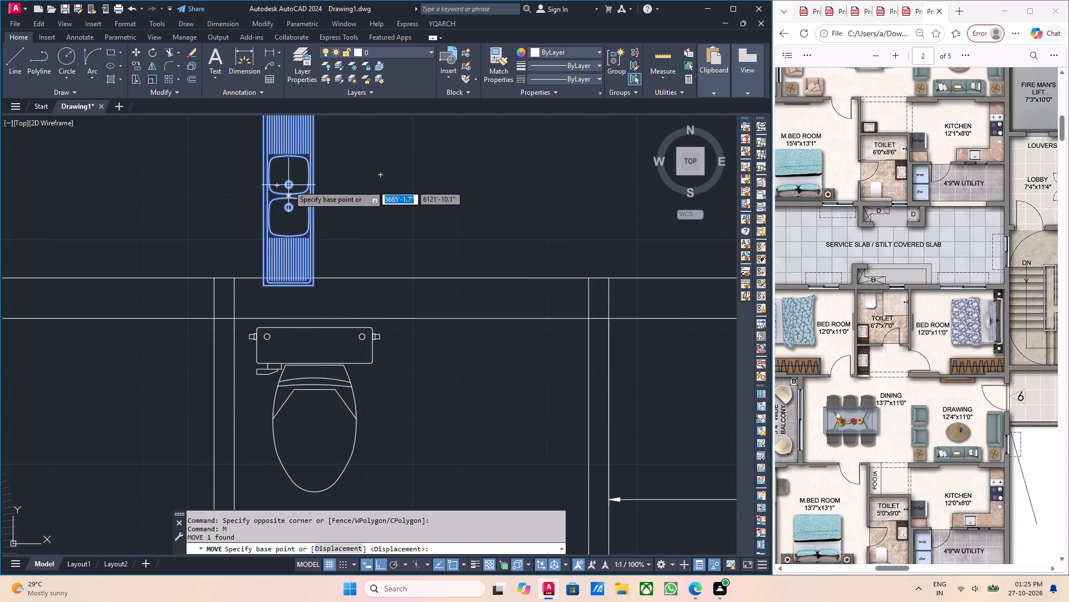
click(291, 194)
scroll(377, 368, down, 3)
middle_drag(389, 401, 400, 259)
scroll(399, 334, up, 4)
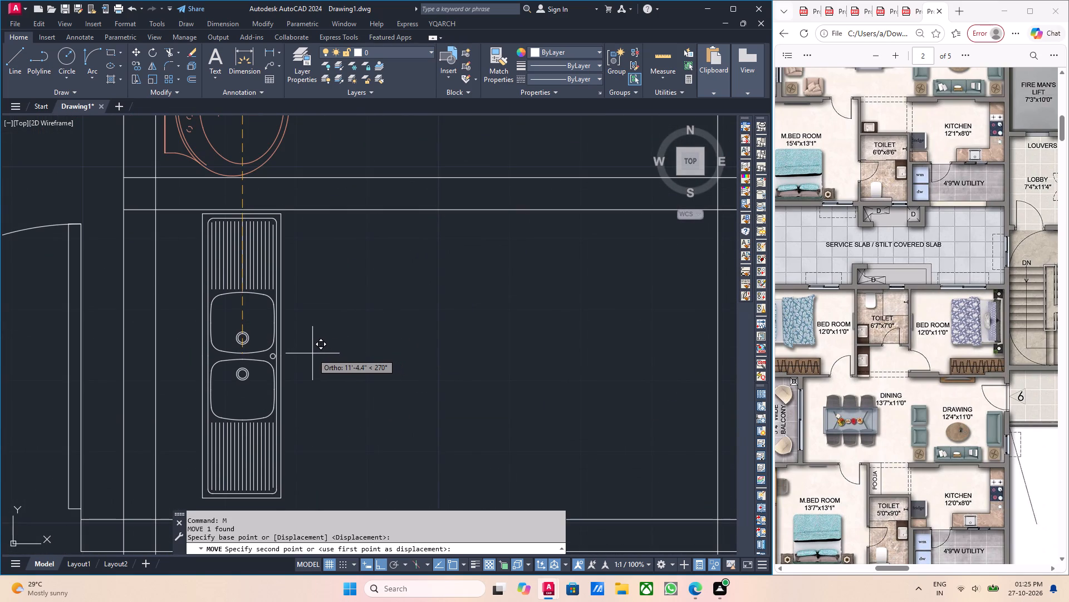
key(F8)
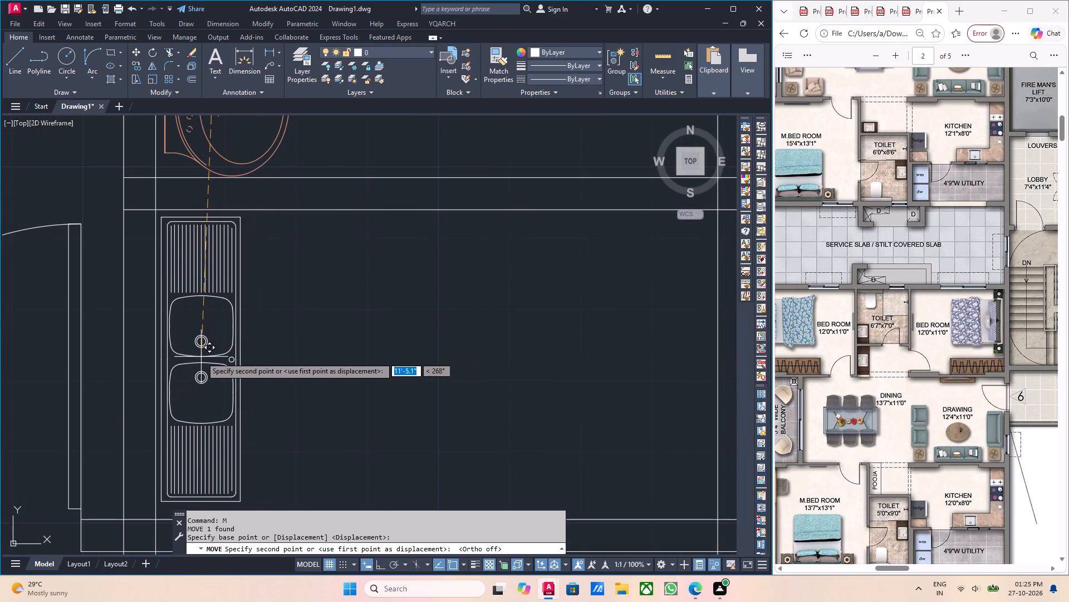
click(201, 357)
Trim both horizontal wall lines where they cross the vertical wall southeast of the sink space.
scroll(271, 363, down, 3)
middle_drag(285, 370, 316, 375)
middle_drag(315, 375, 322, 382)
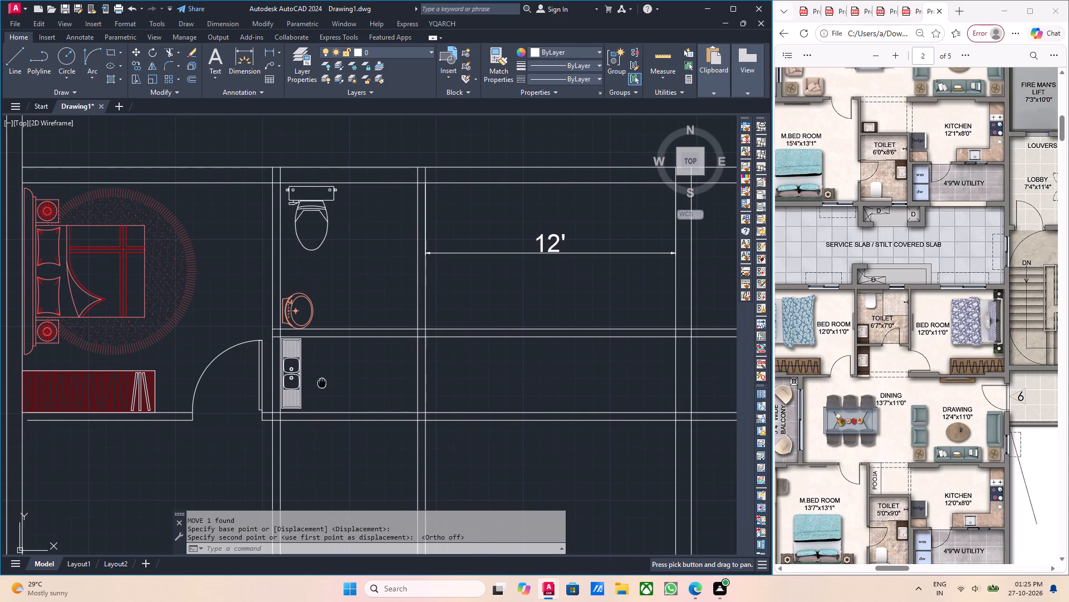
scroll(395, 450, up, 2)
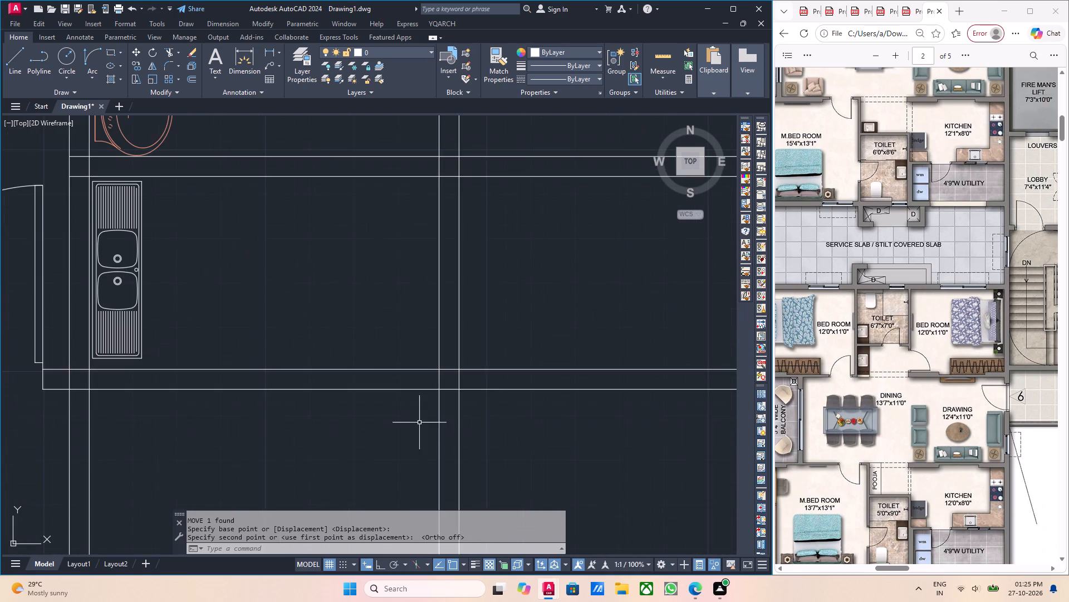
middle_drag(458, 424, 413, 425)
key(Escape)
middle_drag(436, 415, 418, 417)
key(Escape)
scroll(414, 411, up, 1)
middle_click(414, 410)
scroll(412, 411, down, 1)
scroll(413, 406, up, 1)
scroll(413, 406, down, 2)
middle_drag(410, 402, 410, 422)
scroll(387, 419, up, 1)
text(tr)
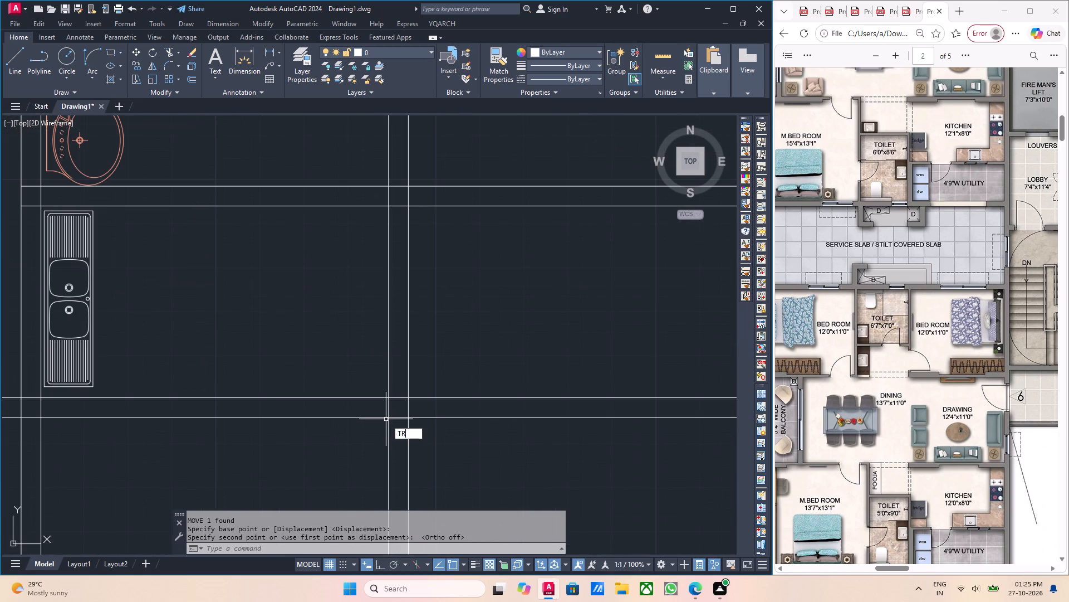
key(Return)
scroll(388, 409, up, 3)
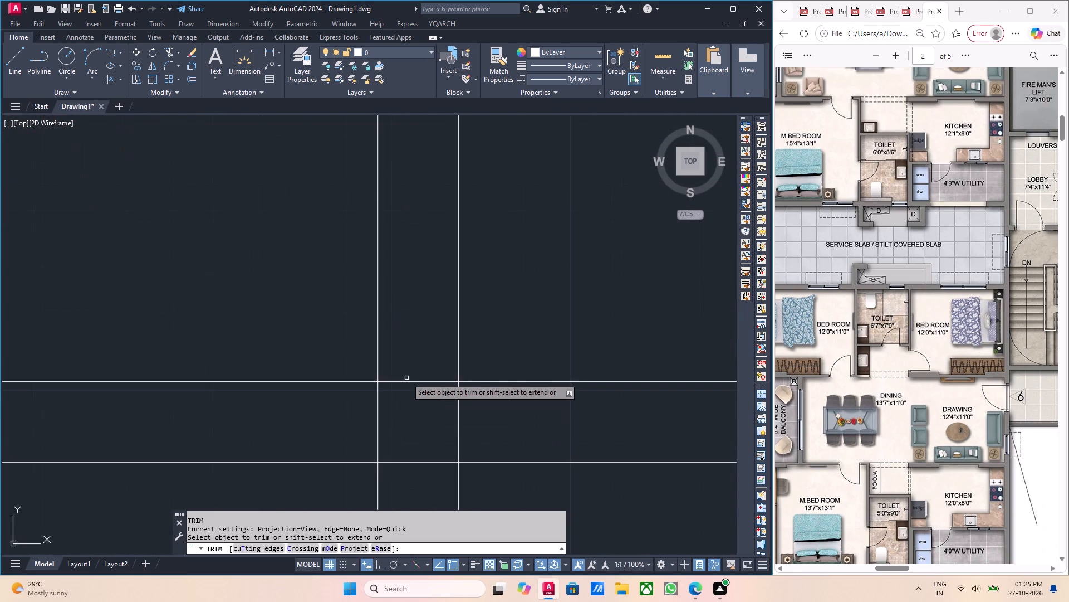
click(418, 383)
click(410, 377)
click(426, 471)
click(415, 457)
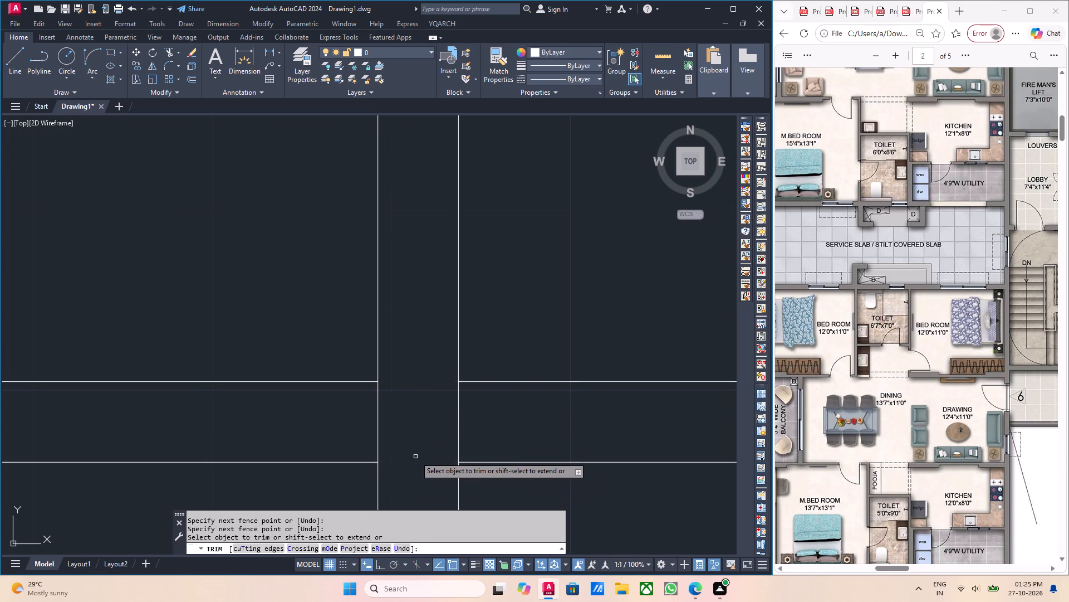
scroll(415, 457, down, 3)
middle_drag(414, 460, 431, 462)
key(Escape)
Examine the basin counter and the dashed lines below the 6'7"x7'0" toilet in the PDF reference.
scroll(438, 439, down, 1)
middle_drag(436, 443, 478, 443)
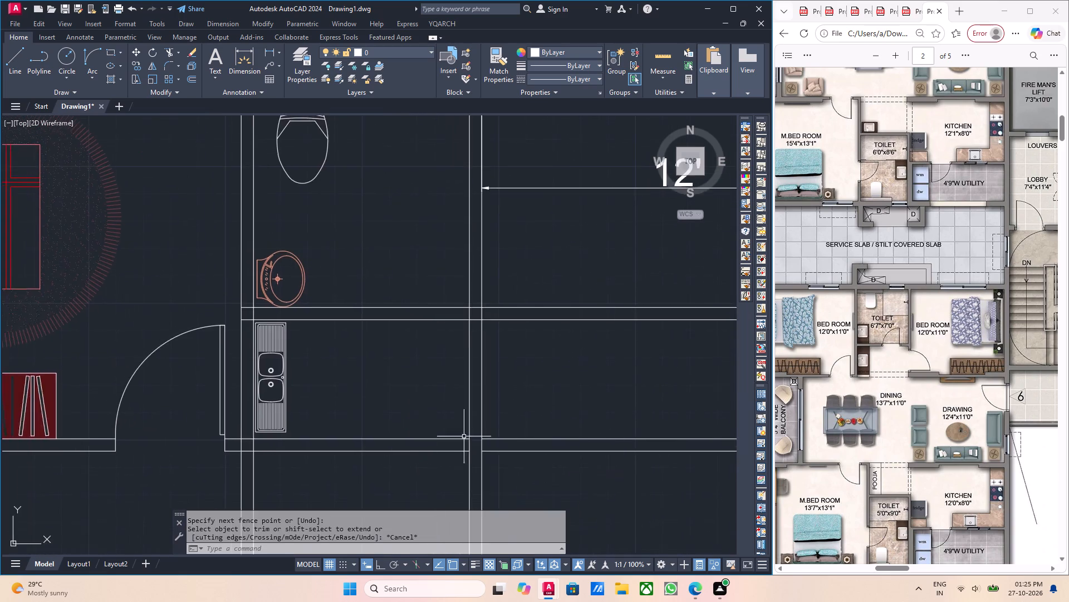
scroll(414, 435, up, 1)
middle_drag(414, 435, 428, 430)
middle_drag(423, 431, 460, 431)
middle_drag(420, 431, 437, 436)
middle_drag(410, 440, 424, 440)
middle_drag(411, 443, 465, 436)
drag(474, 487, 474, 486)
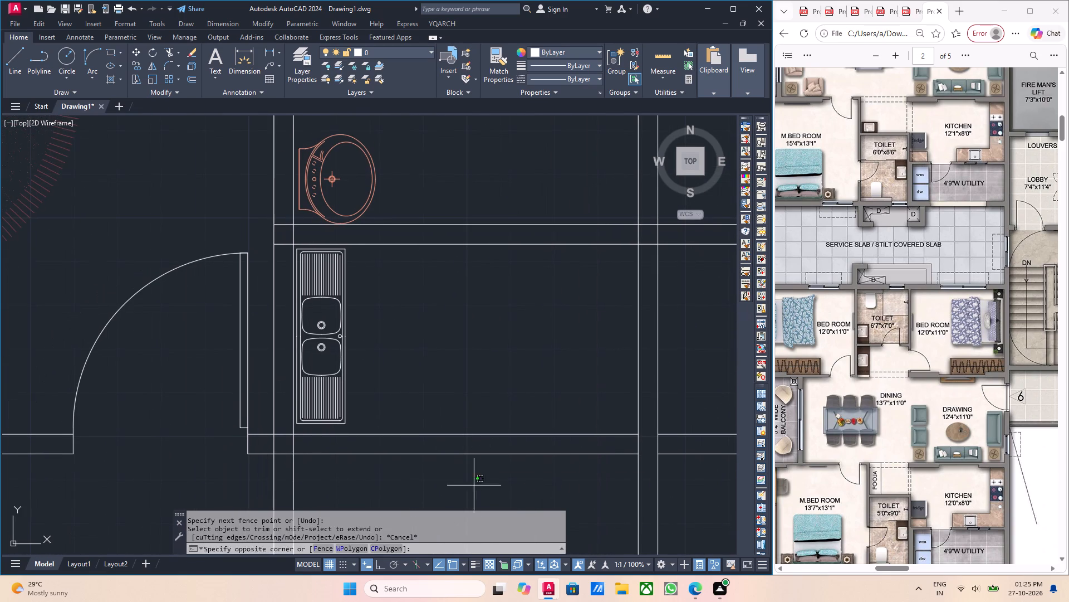
drag(474, 486, 467, 473)
click(402, 410)
middle_drag(521, 451, 499, 440)
scroll(281, 449, up, 2)
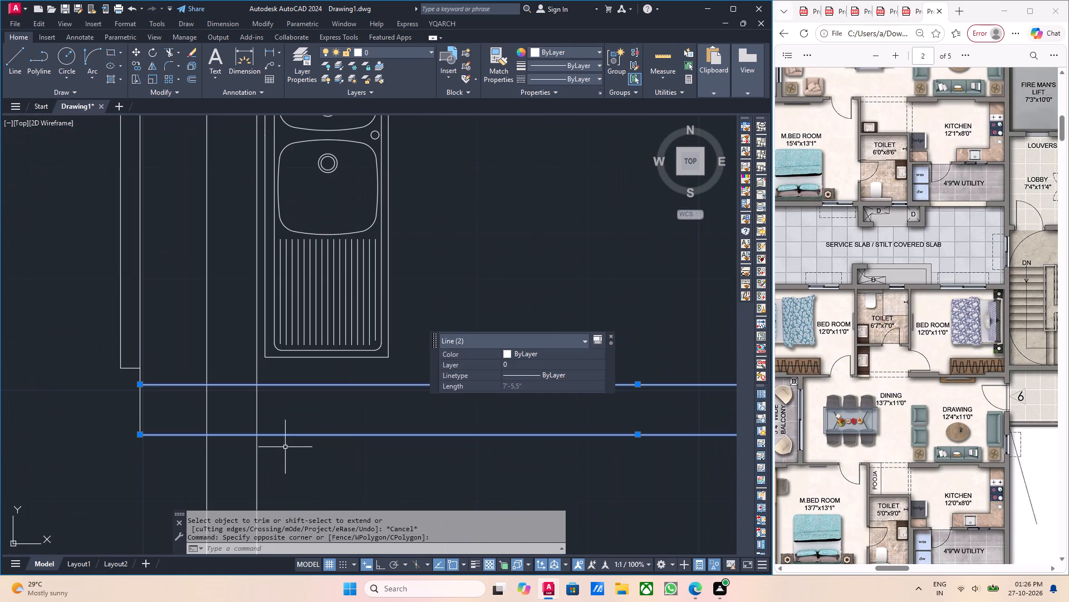
scroll(224, 447, up, 1)
middle_drag(224, 447, 262, 448)
scroll(273, 434, up, 1)
scroll(290, 429, down, 3)
middle_click(378, 429)
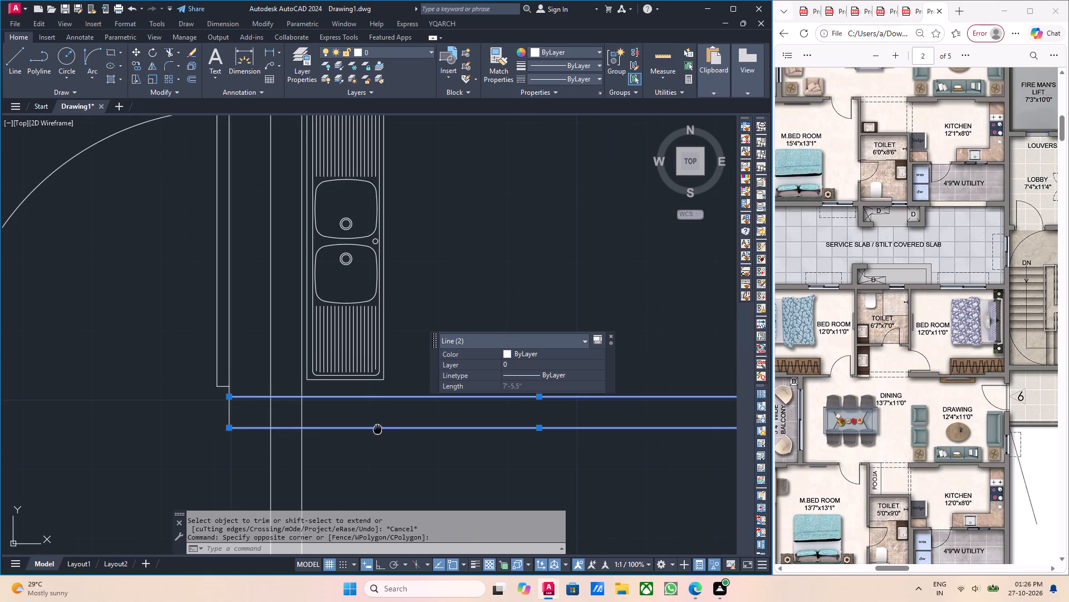
scroll(895, 379, up, 1)
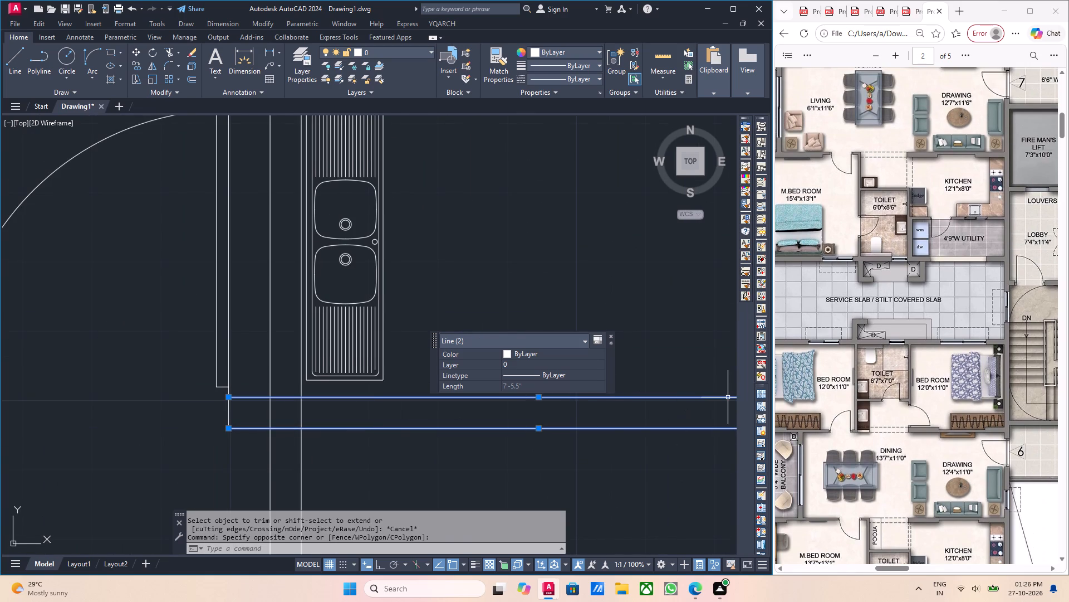
ctrl+scroll(871, 404, up, 4)
ctrl+scroll(860, 449, up, 3)
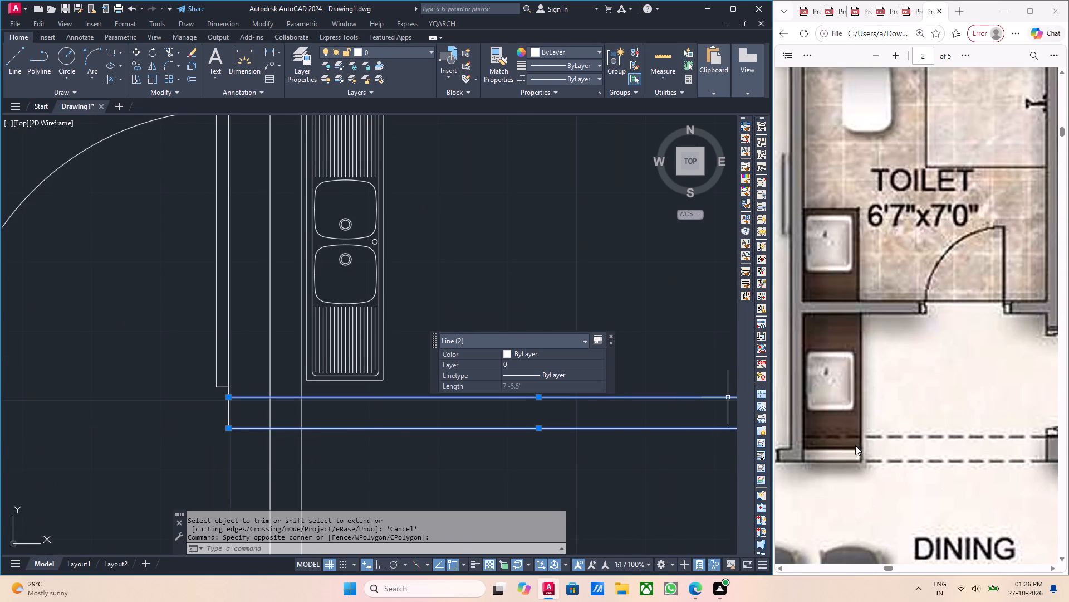
middle_drag(424, 394, 479, 424)
key(Escape)
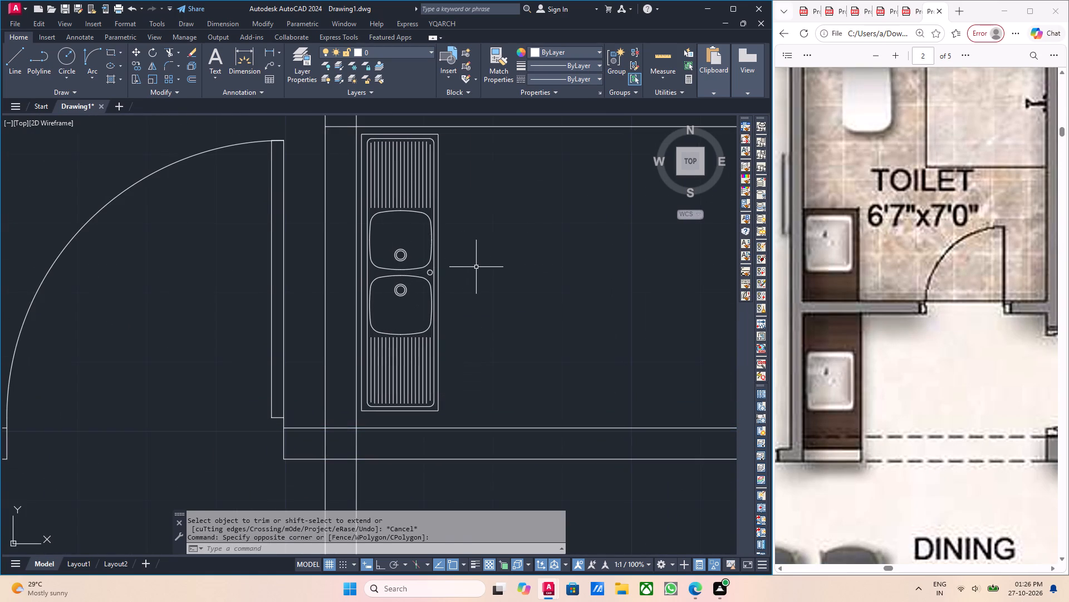
Scale the sink up by a factor of about 1.2 from its centre.
drag(458, 283, 450, 283)
click(362, 261)
middle_drag(521, 314, 492, 317)
text(sc)
key(Return)
click(371, 272)
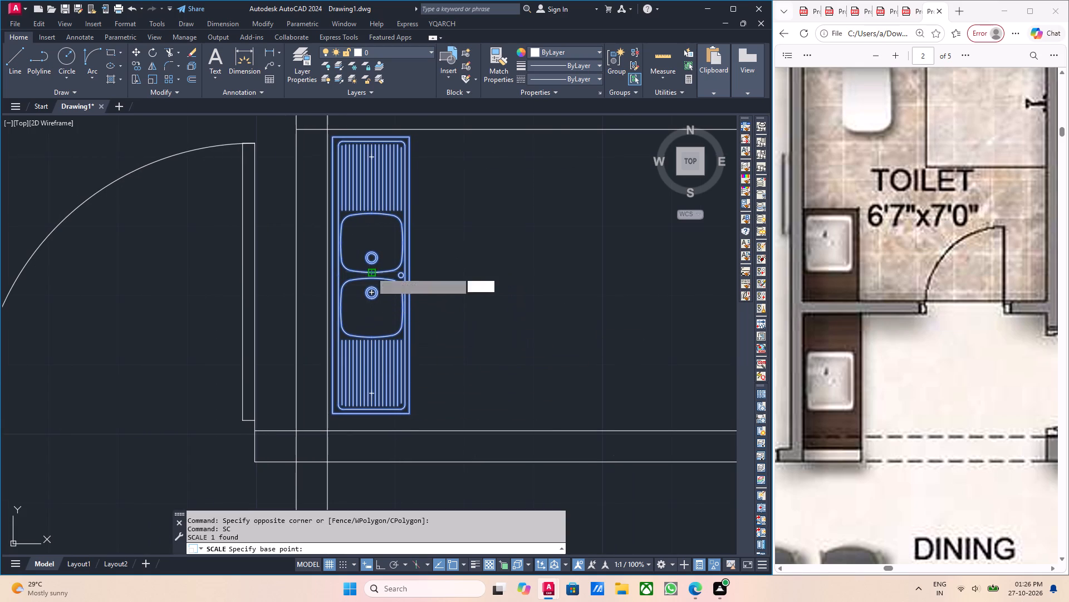
click(496, 380)
Nudge the enlarged sink down and east so it fits just inside the corner below the toilet wall.
middle_drag(480, 321, 480, 372)
drag(453, 353, 430, 347)
click(401, 342)
middle_drag(603, 356, 550, 335)
key(ctrl+Down)
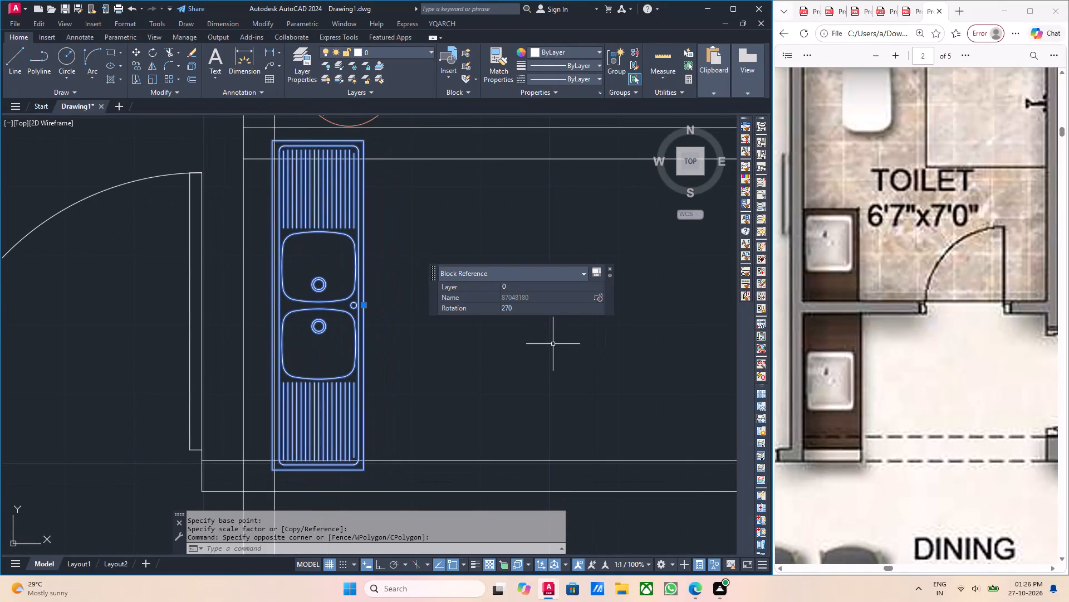
key(ctrl+Down)
key(ctrl+Down)
key(ctrl+Down)
key(ctrl+Down)
key(ctrl+Down)
key(ctrl+Down)
key(ctrl+Down)
key(ctrl+Down)
key(ctrl+Down)
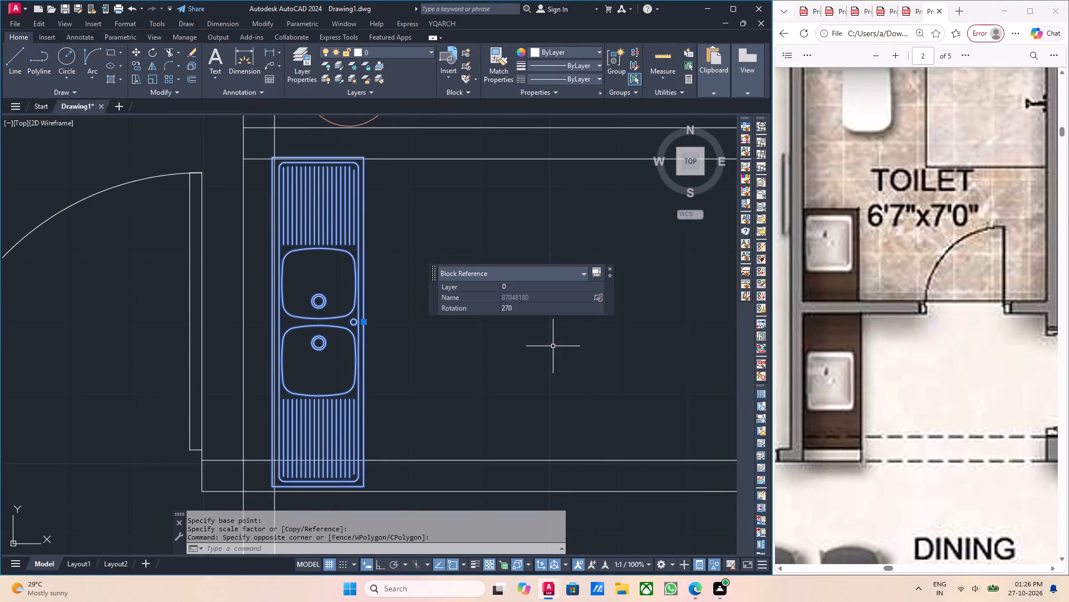
key(ctrl+Down)
key(ctrl+Right)
key(ctrl+Right)
key(ctrl+Right)
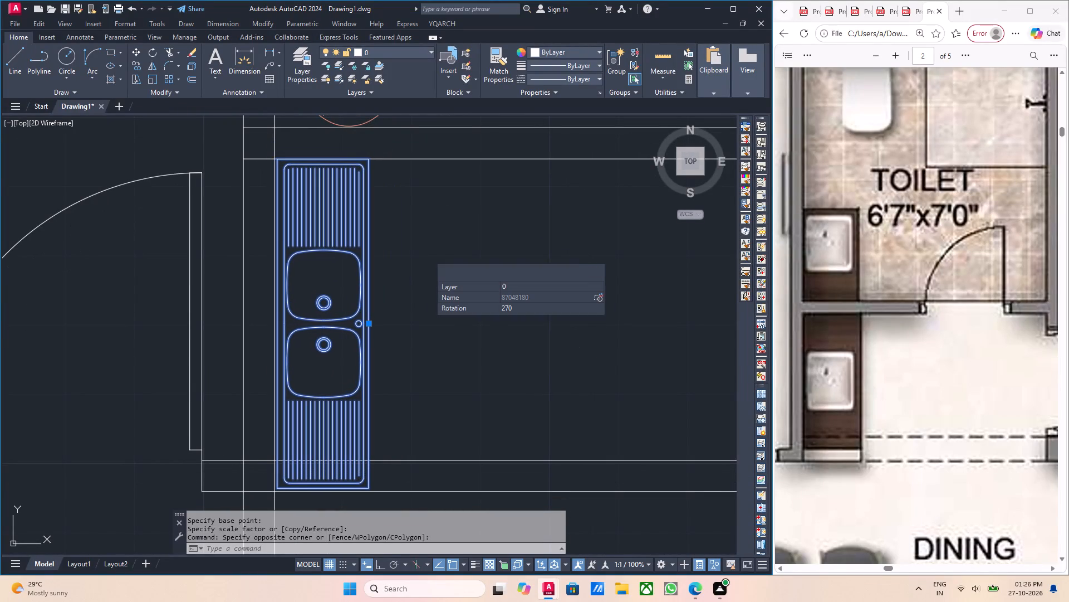
key(ctrl+Right)
key(ctrl+Down)
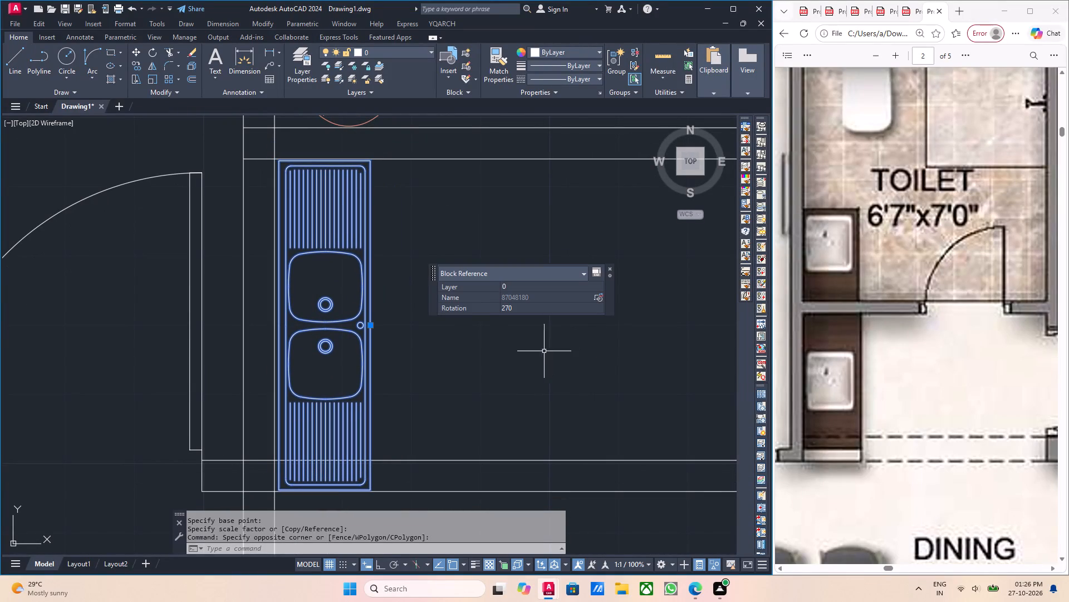
key(Escape)
Trim the upper line of the wall pair where it crosses the sink's east edge.
middle_drag(434, 407, 415, 389)
scroll(328, 457, up, 3)
middle_drag(410, 431, 375, 426)
middle_drag(389, 422, 369, 400)
middle_drag(441, 423, 394, 406)
middle_drag(438, 419, 409, 409)
text(tr)
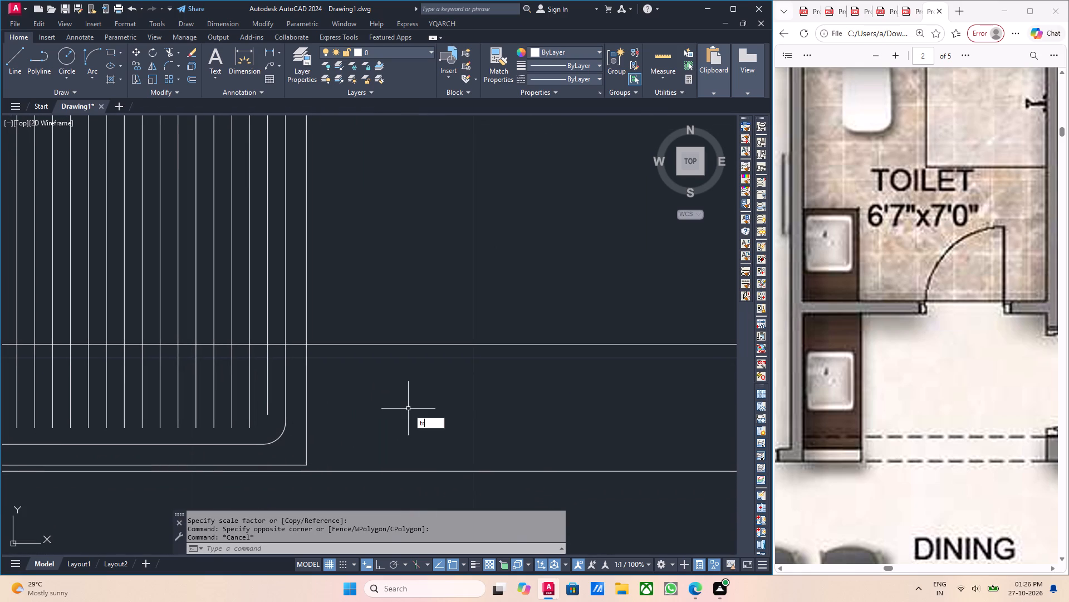
key(Return)
click(296, 344)
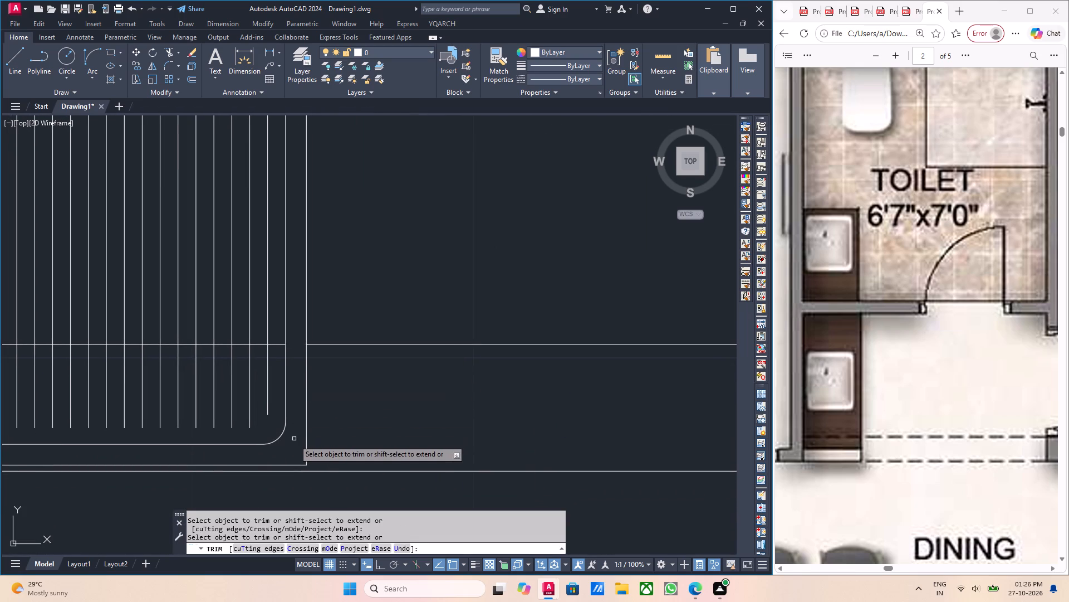
key(Escape)
Set the linetype of the upper horizontal line running east from the sink to DASHEDX2.
scroll(304, 472, up, 2)
middle_drag(317, 477, 312, 475)
scroll(302, 455, down, 3)
middle_drag(282, 465, 374, 452)
middle_drag(374, 452, 364, 488)
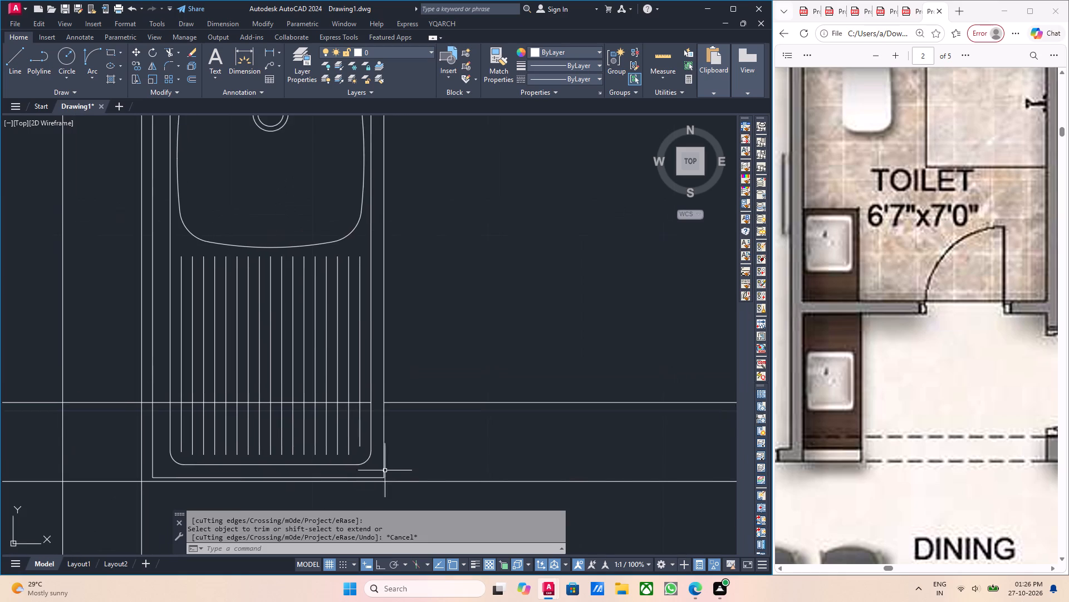
scroll(404, 453, down, 2)
middle_drag(474, 453, 218, 446)
click(327, 447)
click(286, 421)
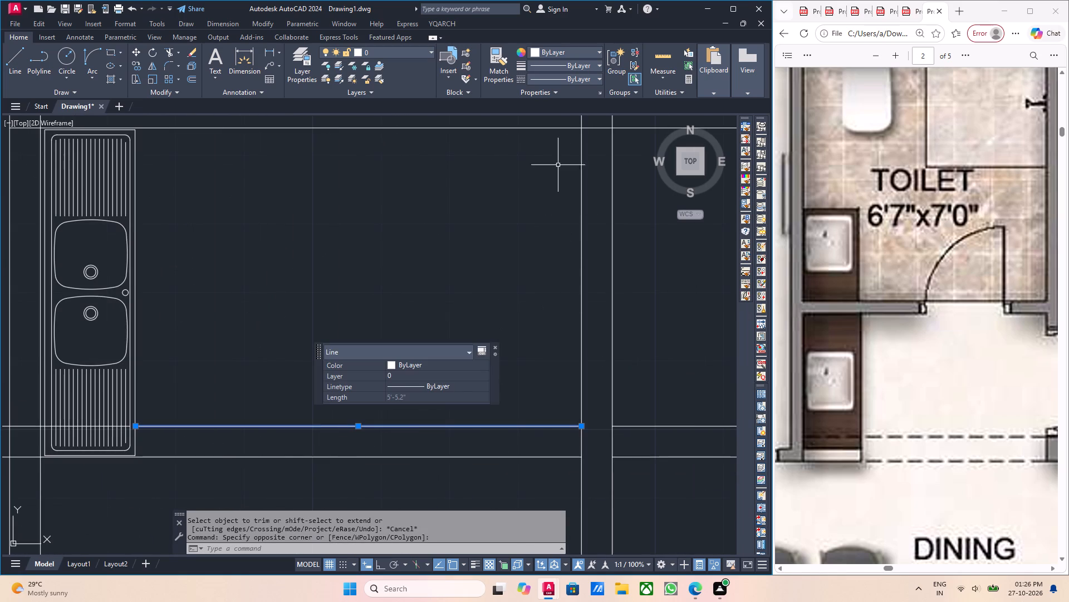
click(572, 65)
click(572, 65)
click(571, 77)
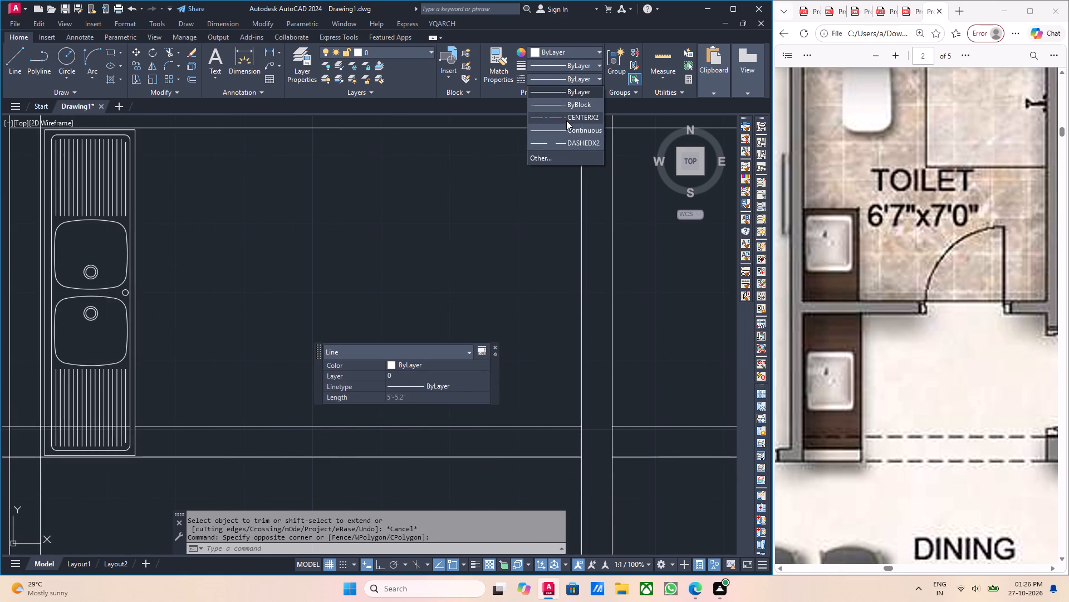
click(565, 143)
key(Escape)
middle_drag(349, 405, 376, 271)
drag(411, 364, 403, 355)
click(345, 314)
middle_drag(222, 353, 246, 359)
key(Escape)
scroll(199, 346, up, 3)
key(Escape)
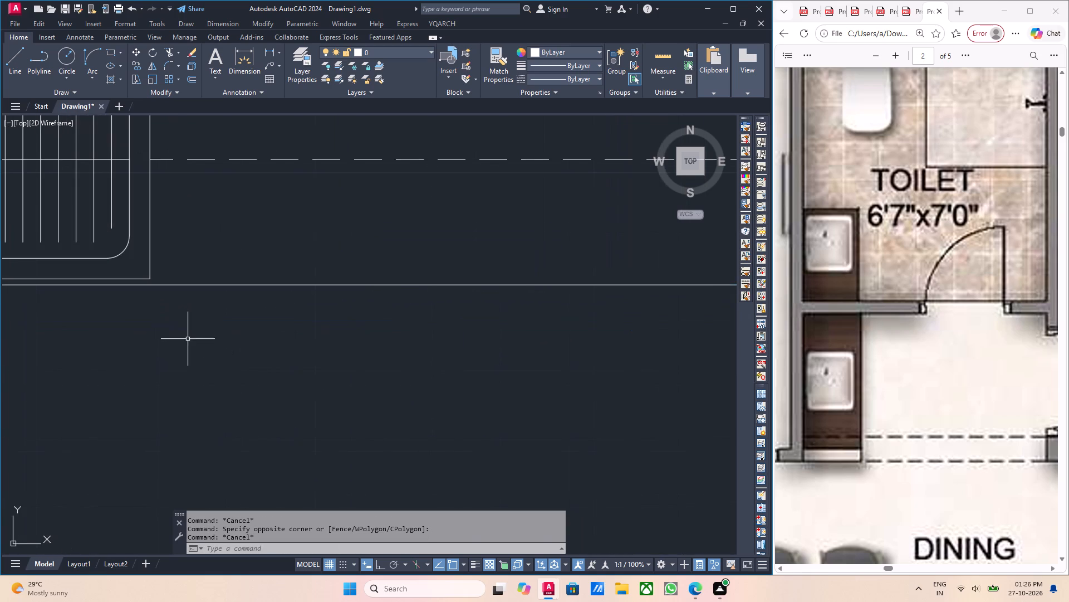
Draw a short vertical line from the sink's south-east corner down to the lower wall line.
middle_drag(188, 338, 225, 378)
key(l)
key(Return)
scroll(178, 288, up, 2)
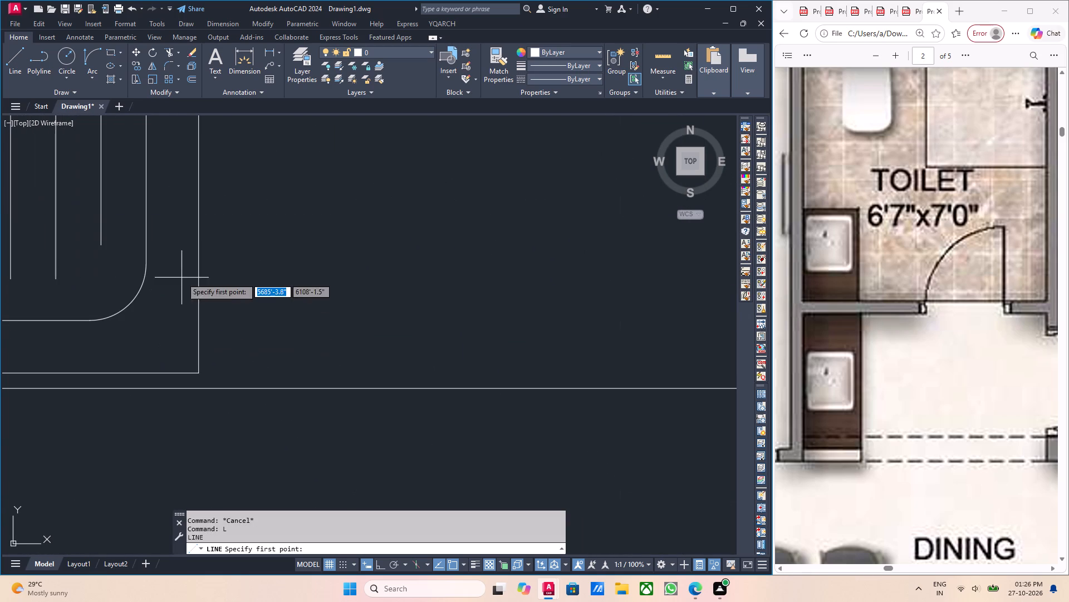
click(199, 370)
click(200, 389)
key(Escape)
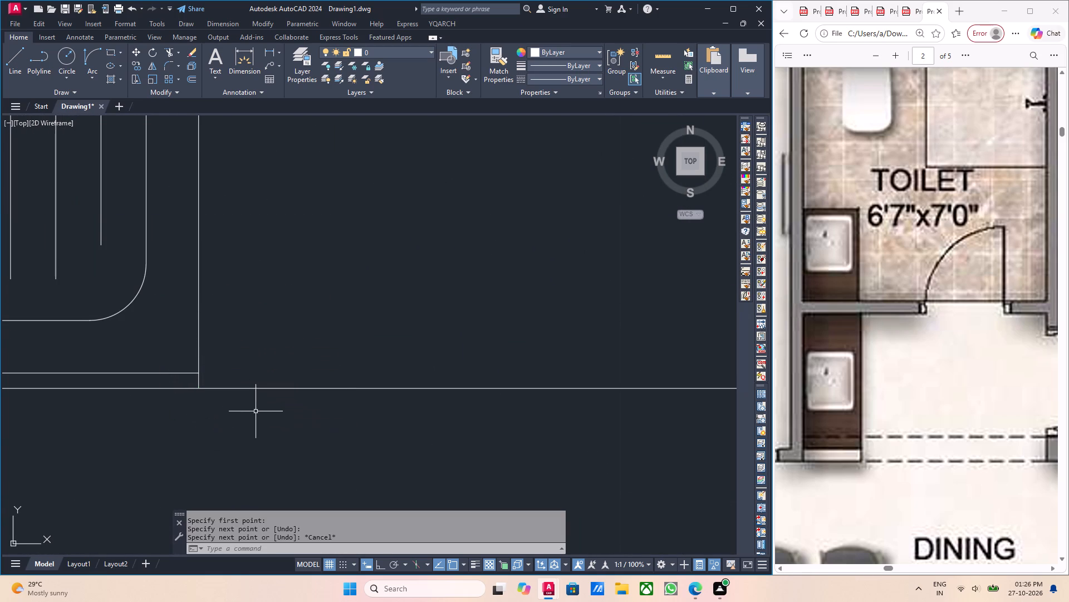
Stretch the short line's lower end slightly past the lower wall line, making it about 0.3" long.
middle_drag(316, 412, 238, 394)
scroll(104, 360, up, 3)
click(170, 374)
click(158, 375)
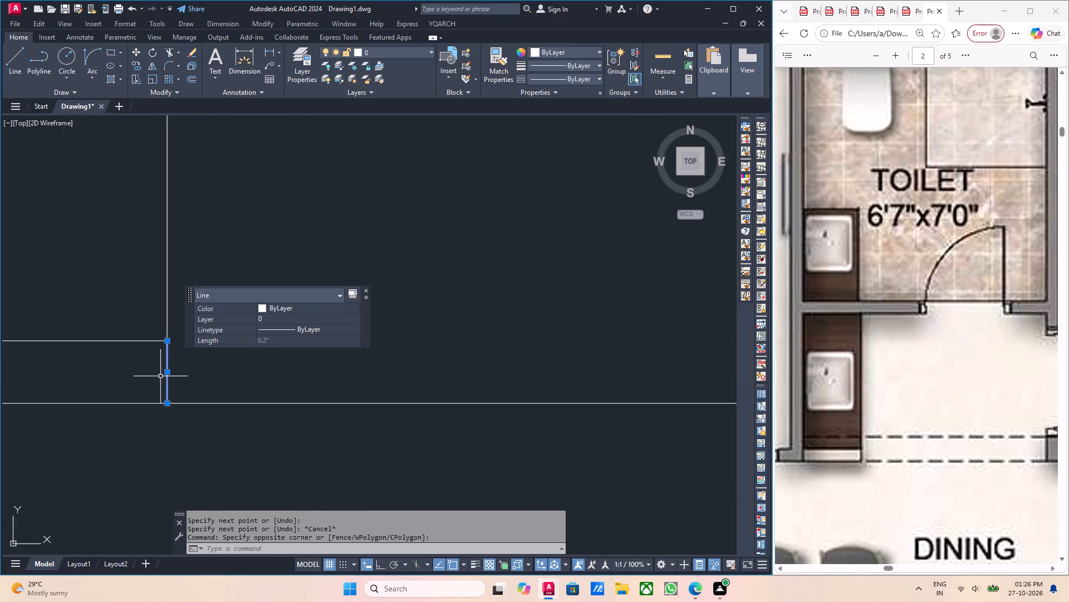
click(166, 404)
click(168, 424)
key(Escape)
middle_drag(315, 402, 308, 403)
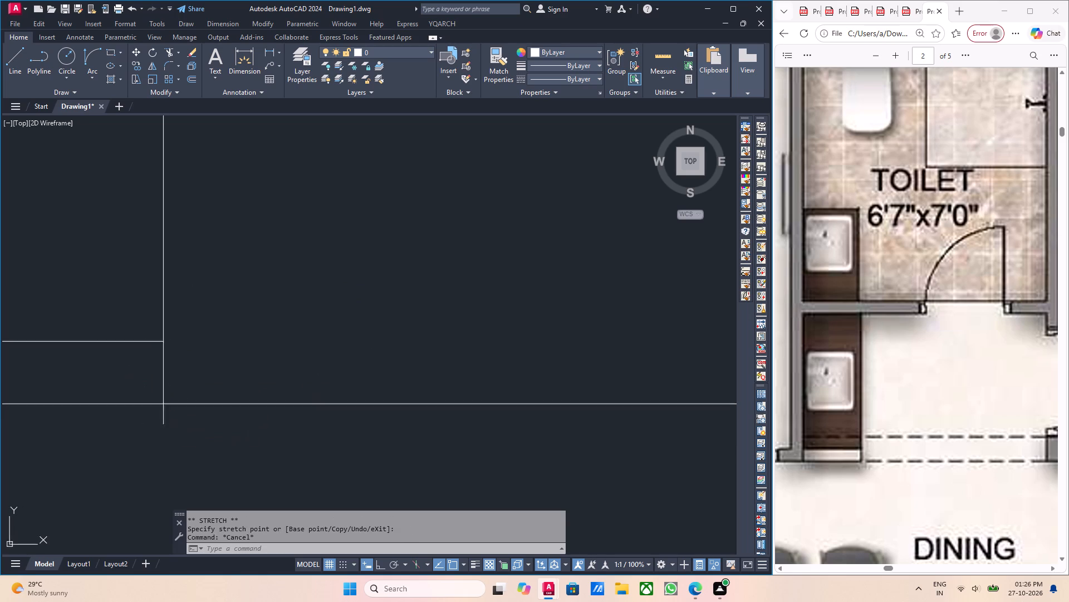
Trim the lower wall line beneath the sink back to the short vertical line at the sink's east edge.
middle_drag(308, 403, 239, 380)
middle_drag(367, 421, 335, 421)
drag(362, 416, 355, 414)
click(312, 375)
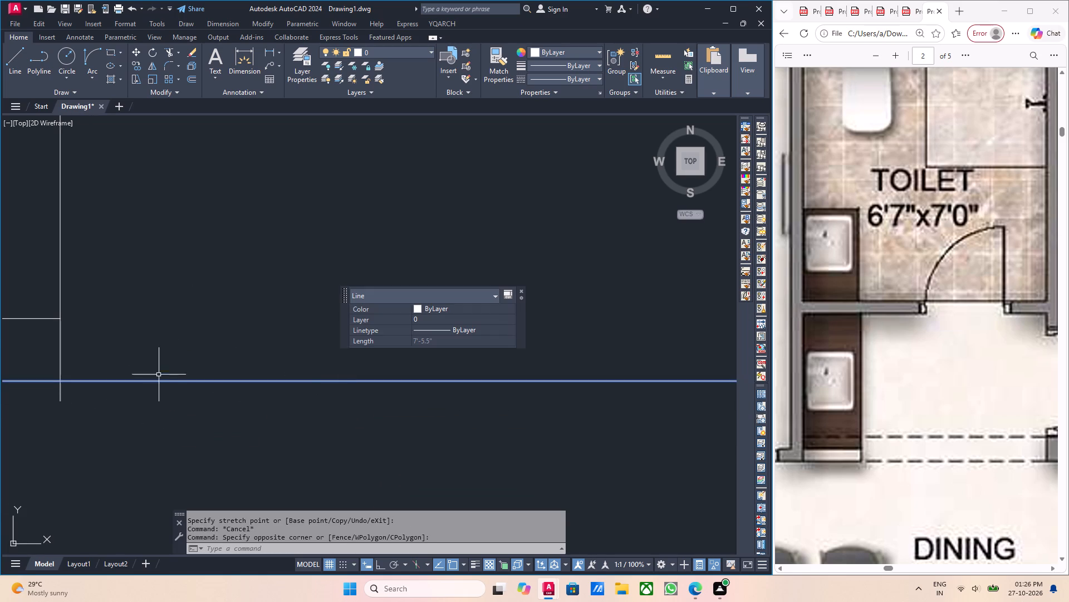
key(Escape)
middle_drag(136, 382, 182, 370)
middle_drag(112, 385, 172, 382)
text(tr)
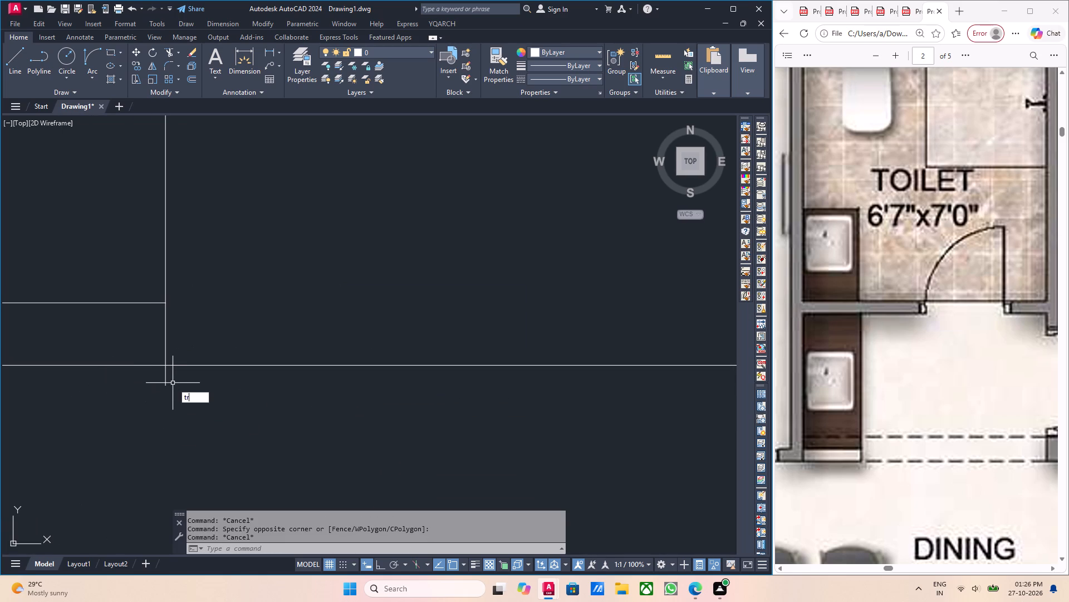
key(Return)
scroll(172, 383, down, 1)
middle_drag(154, 398, 251, 403)
scroll(253, 387, down, 2)
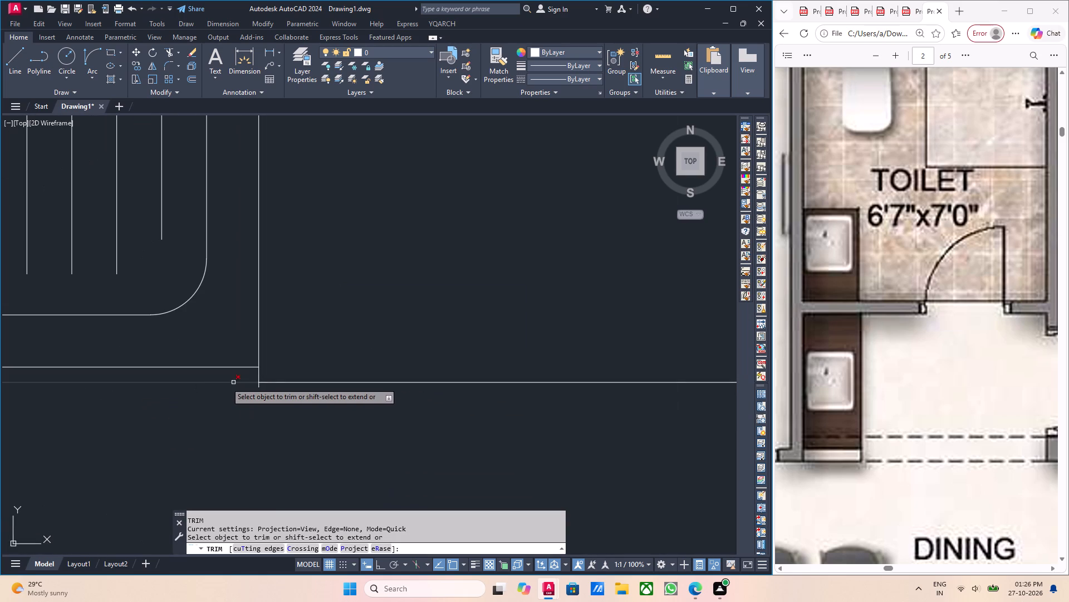
click(215, 382)
scroll(215, 381, down, 2)
scroll(215, 381, up, 1)
middle_drag(215, 381, 242, 381)
key(Escape)
Nudge the sink down in small increments so its bottom edge lines up with the lower wall line.
scroll(252, 387, up, 1)
drag(241, 384, 234, 383)
click(181, 357)
scroll(195, 358, down, 2)
scroll(210, 364, up, 1)
middle_drag(220, 372, 227, 381)
middle_click(213, 379)
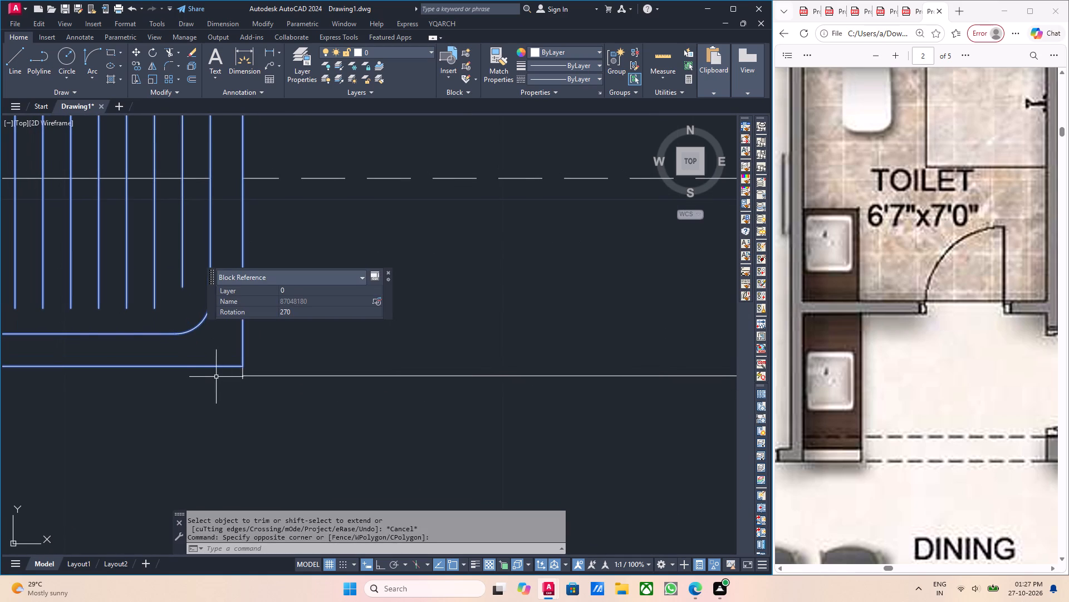
key(ctrl+Down)
key(ctrl+Down)
key(ctrl+Down)
key(ctrl+Down)
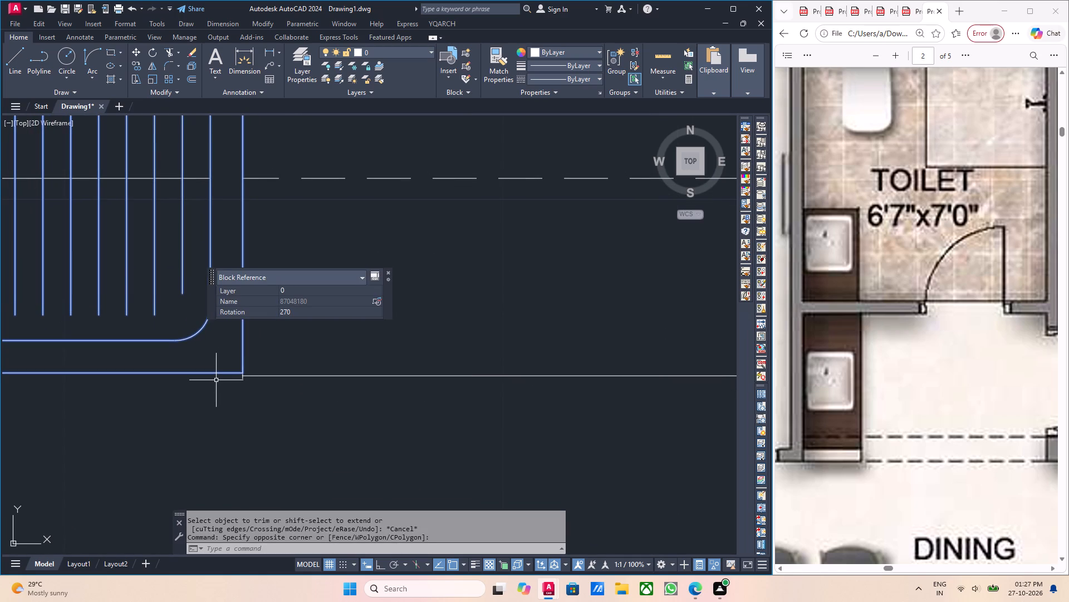
key(ctrl+Down)
key(ctrl+Down)
scroll(243, 368, up, 5)
key(Escape)
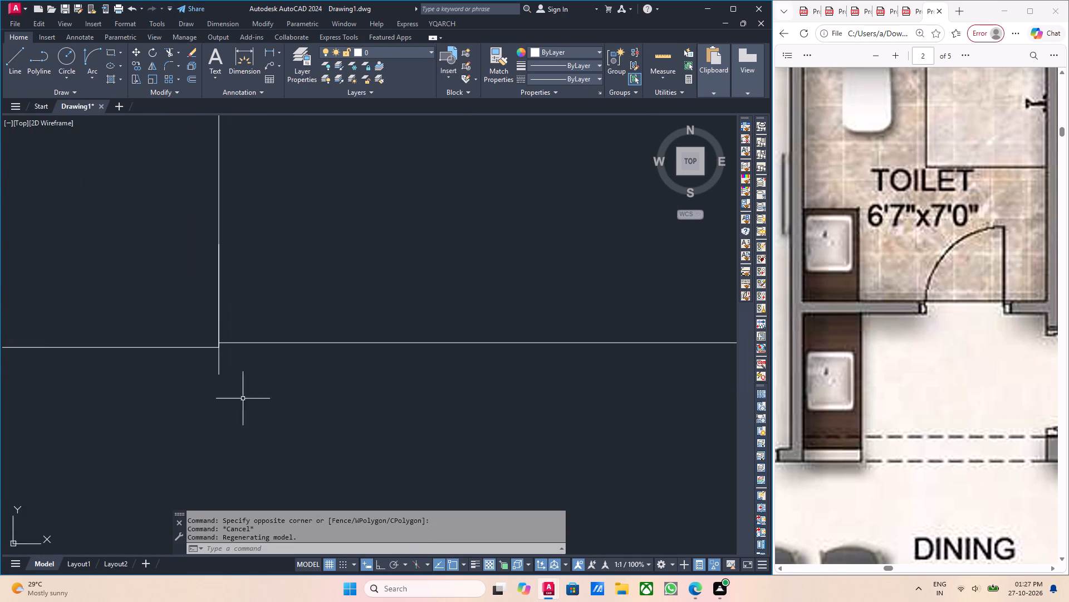
Erase the short vertical helper line at the sink's south-east corner.
scroll(239, 392, up, 1)
click(194, 336)
click(208, 358)
key(Escape)
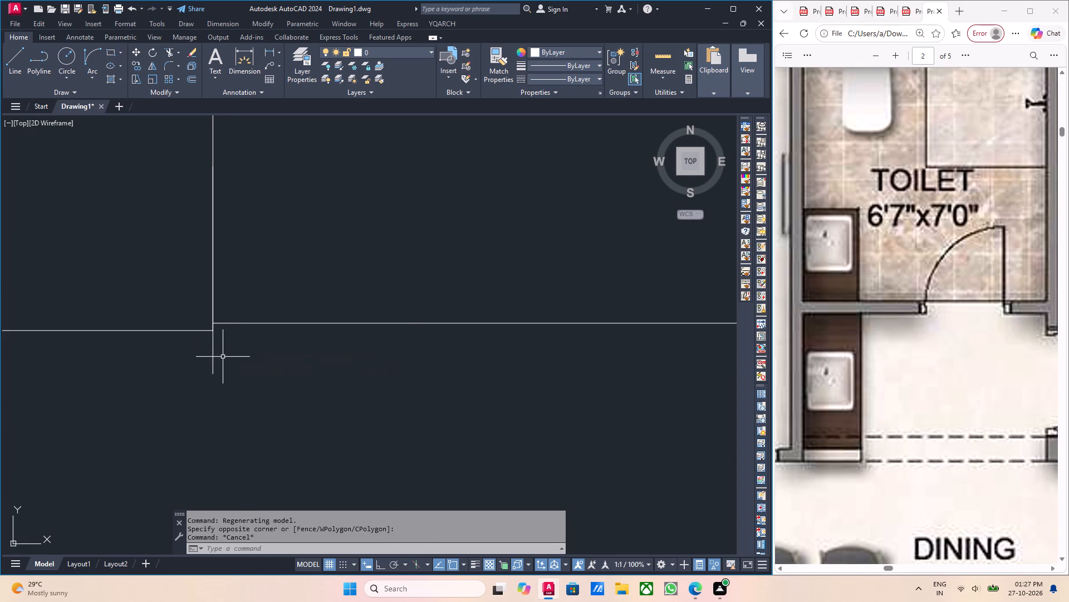
drag(224, 361, 196, 362)
click(187, 362)
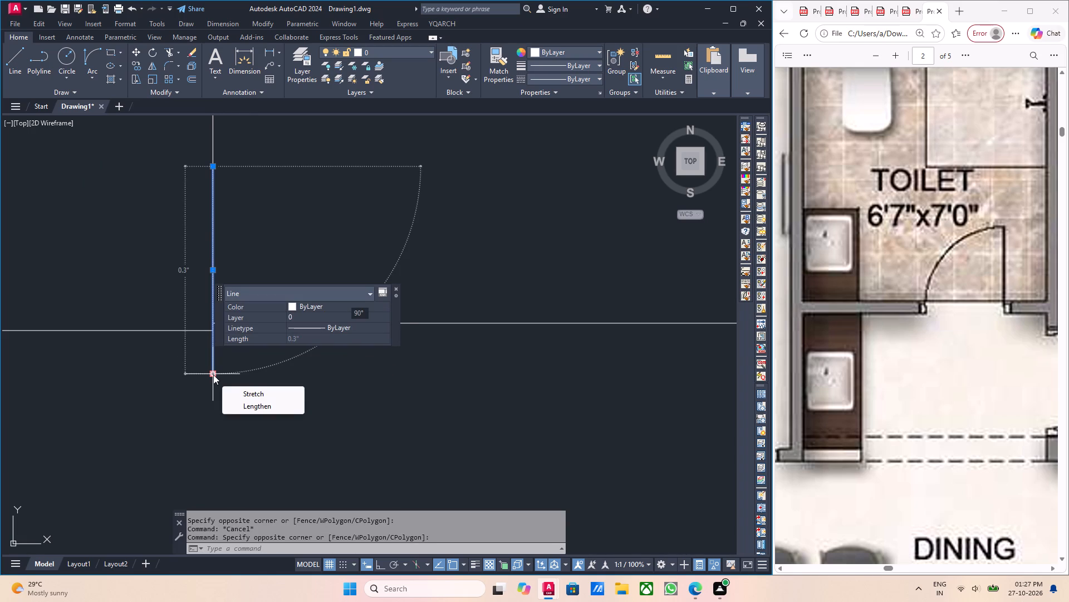
key(Delete)
scroll(214, 373, down, 2)
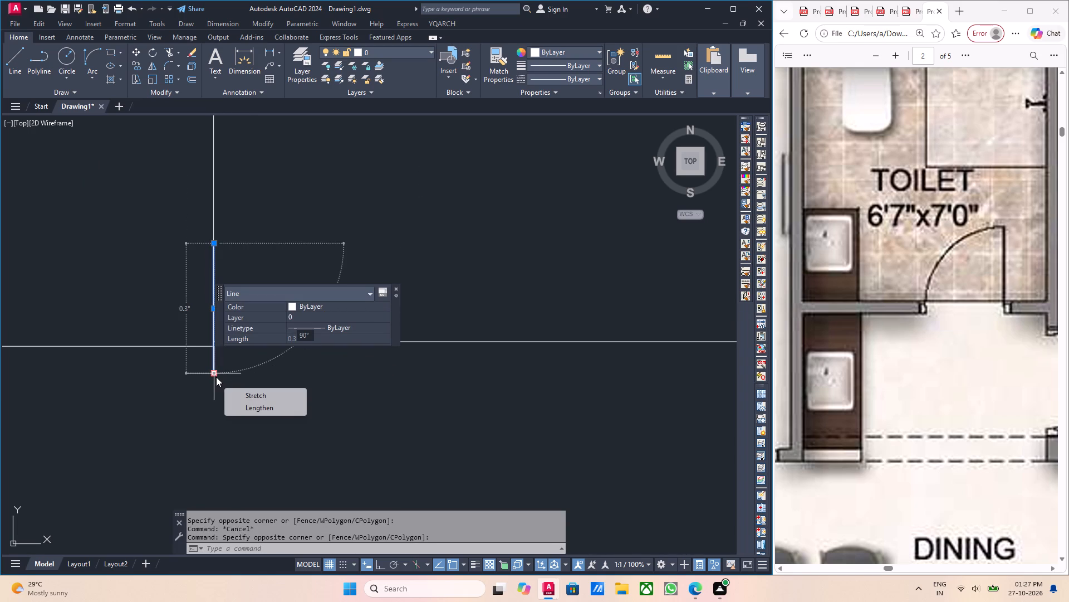
key(Delete)
key(Delete)
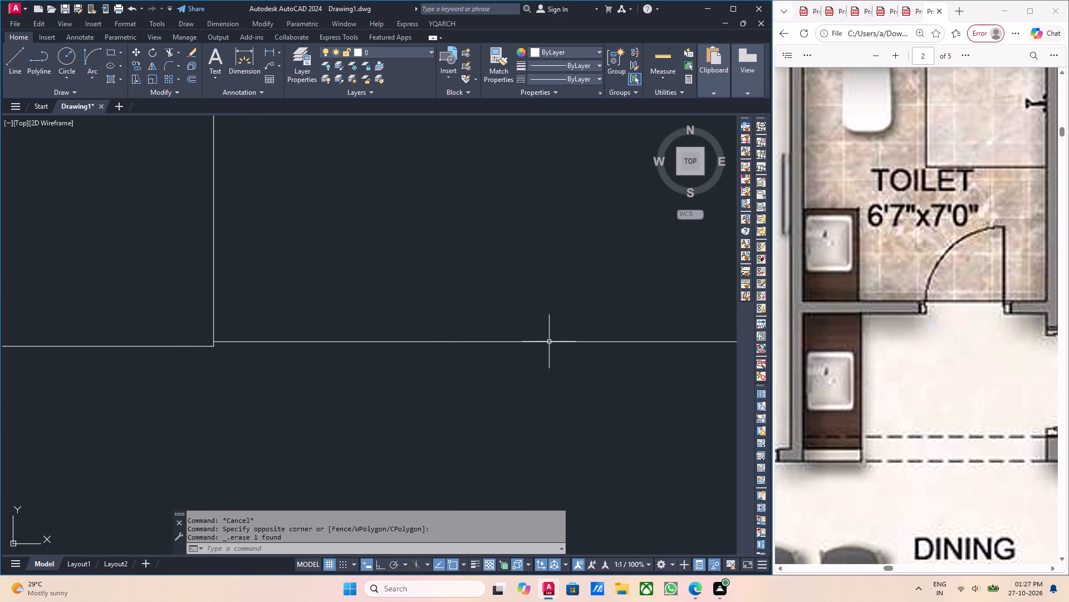
Set the linetype of the lower horizontal line running east from the sink to DASHEDX2.
scroll(282, 360, down, 1)
middle_drag(322, 350, 222, 366)
drag(280, 398, 278, 392)
click(253, 347)
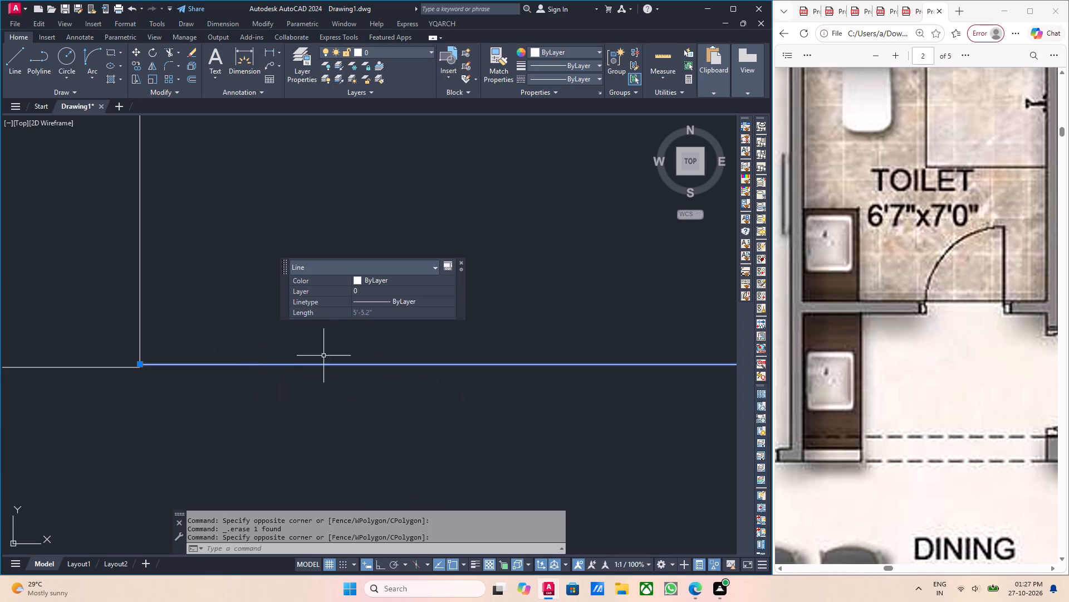
click(564, 80)
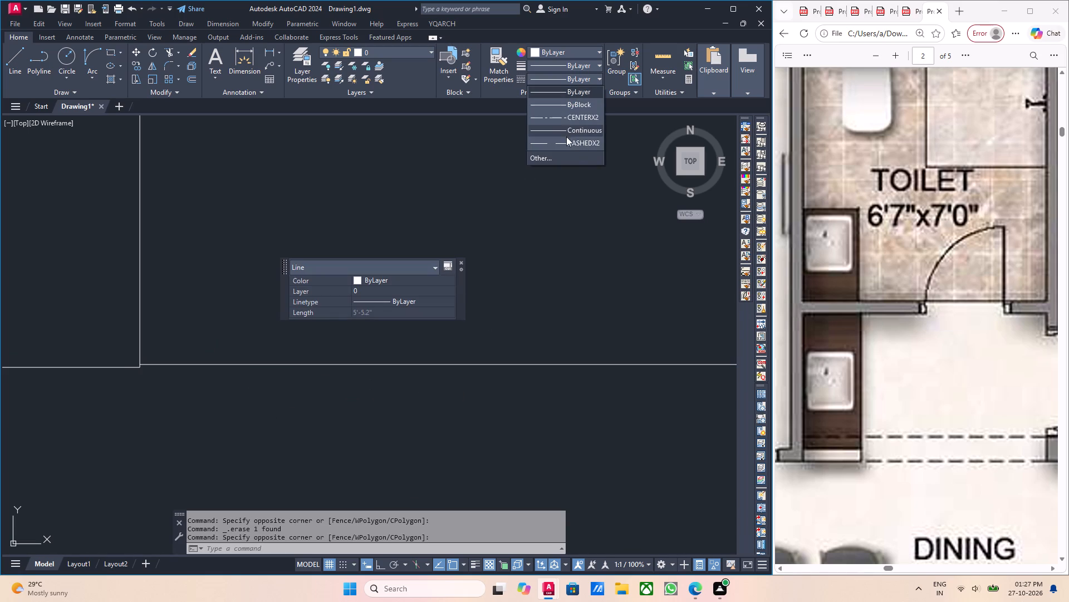
click(566, 139)
scroll(548, 158, down, 3)
key(grave)
scroll(496, 298, down, 7)
key(Escape)
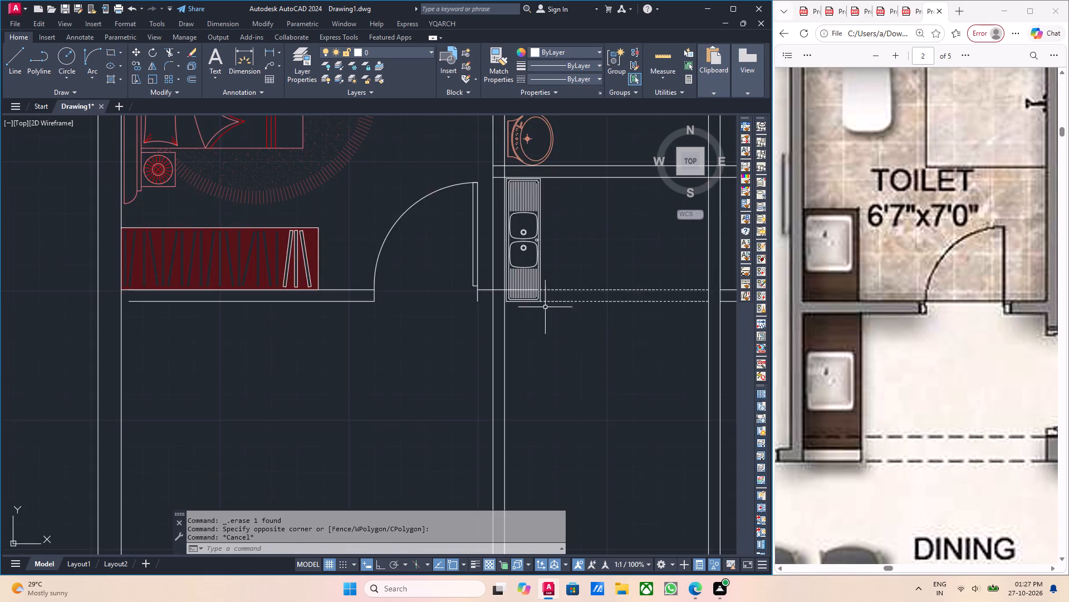
Compare the wash area with the PDF reference and examine the layout of the surrounding bedrooms, toilet and dining room.
middle_drag(601, 323, 437, 348)
middle_drag(441, 341, 371, 338)
middle_drag(472, 361, 437, 363)
middle_drag(472, 359, 404, 358)
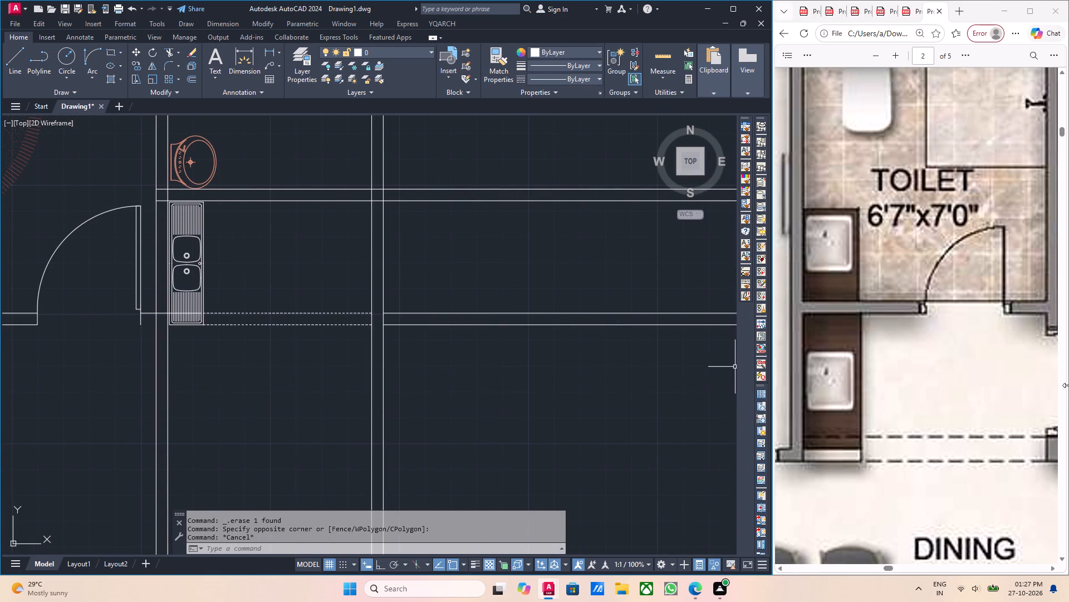
scroll(922, 433, down, 4)
scroll(938, 401, up, 1)
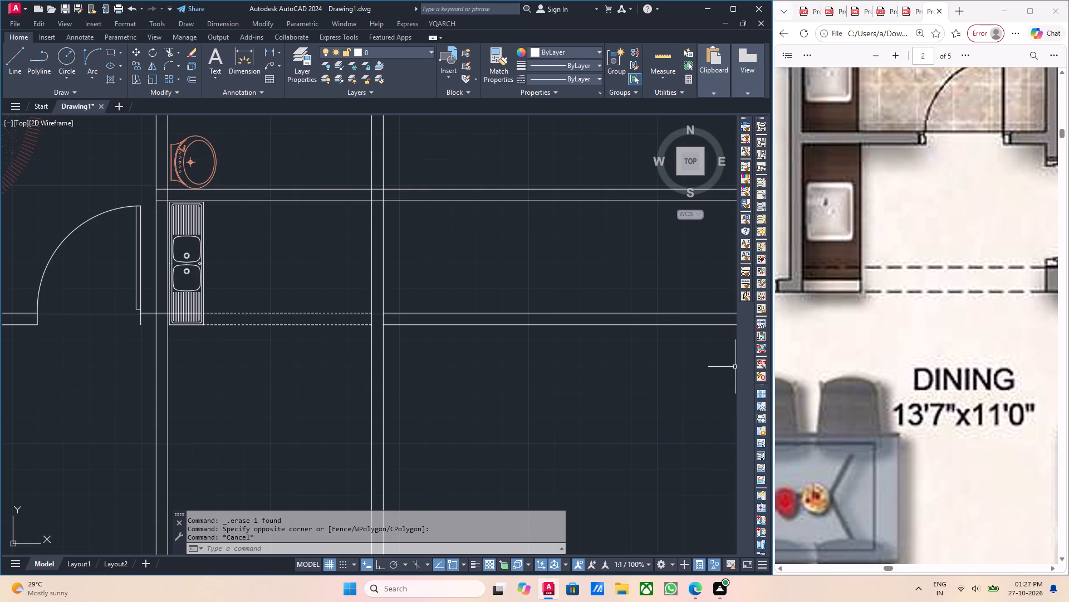
ctrl+scroll(955, 365, down, 4)
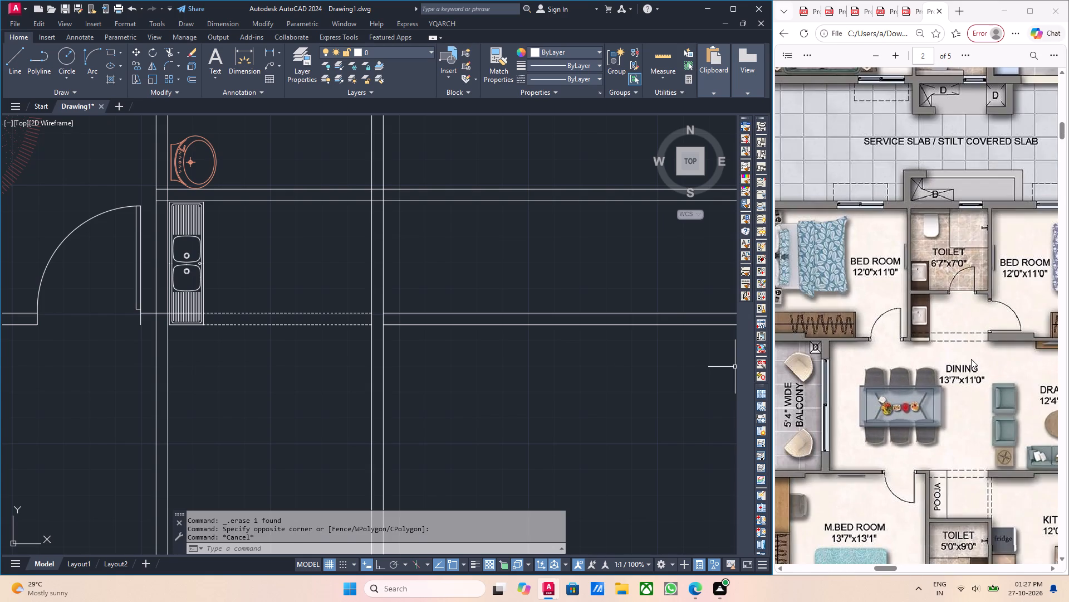
ctrl+middle_drag(981, 355, 918, 346)
ctrl+middle_drag(938, 340, 972, 342)
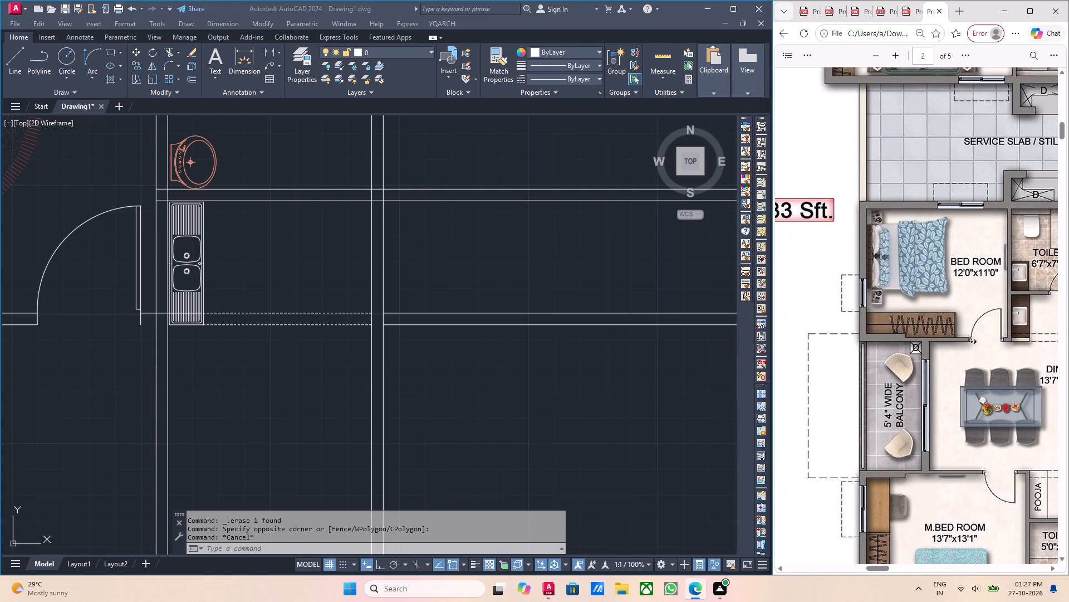
ctrl+middle_drag(972, 342, 995, 343)
scroll(872, 305, up, 1)
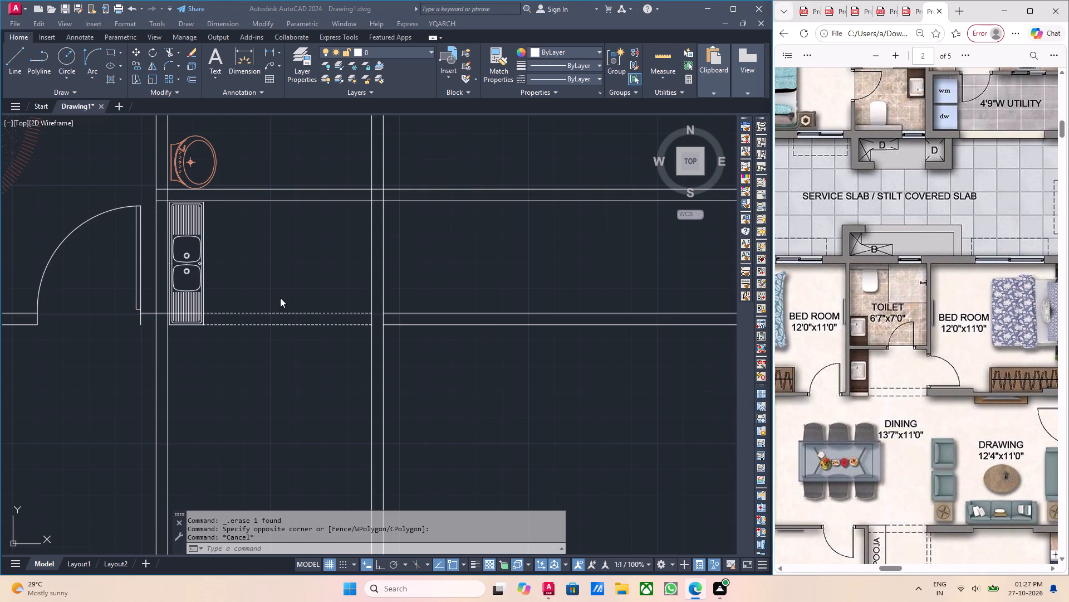
Mirror the west bedroom's bed across a vertical axis through the toilet into the east bedroom, keeping the original.
scroll(281, 297, down, 3)
middle_drag(320, 278, 273, 275)
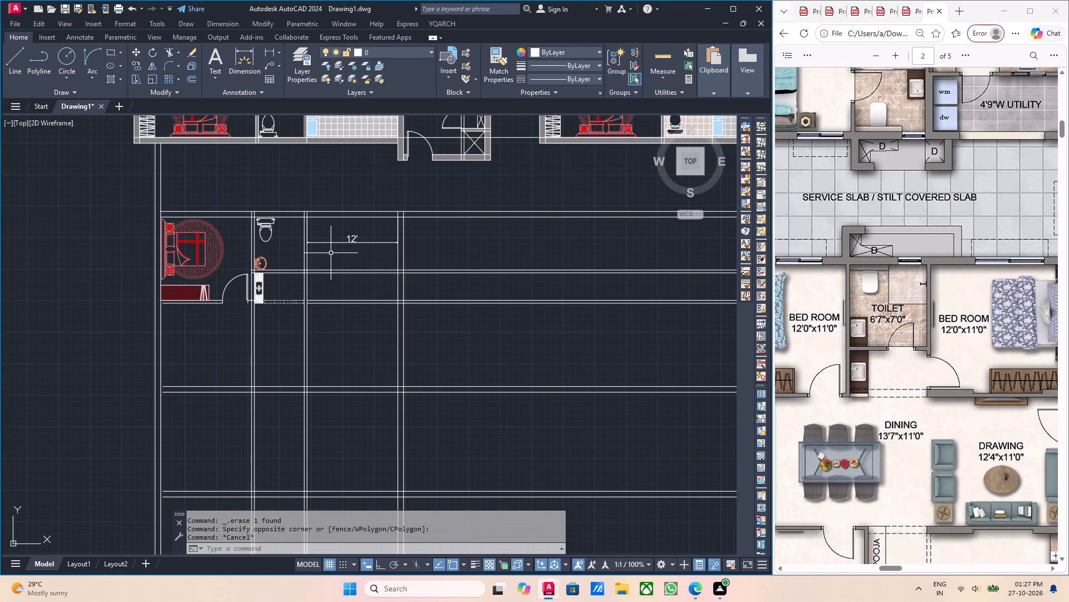
scroll(249, 248, up, 3)
drag(164, 285, 135, 280)
click(103, 275)
scroll(134, 275, down, 3)
middle_drag(151, 283, 198, 318)
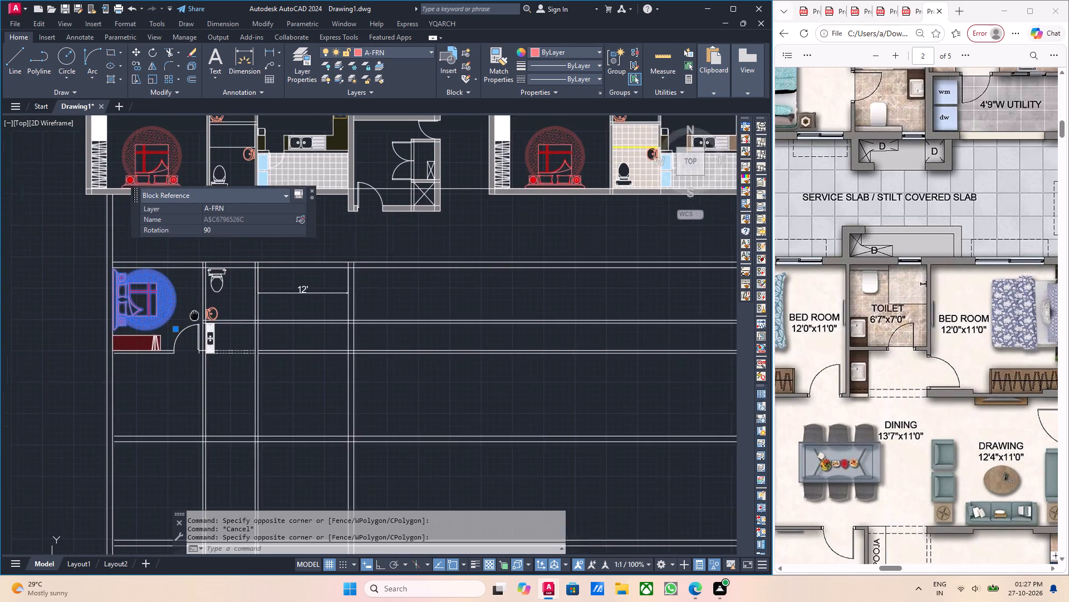
middle_drag(198, 318, 206, 327)
middle_drag(208, 334, 213, 346)
scroll(292, 320, up, 1)
text(mi)
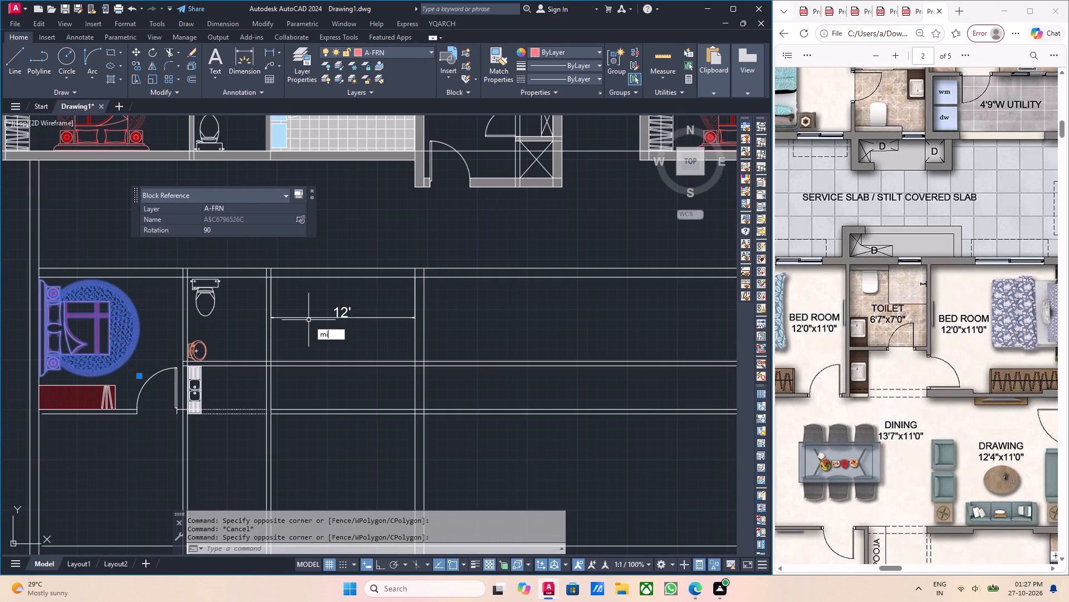
key(Return)
scroll(104, 312, up, 2)
scroll(179, 339, down, 3)
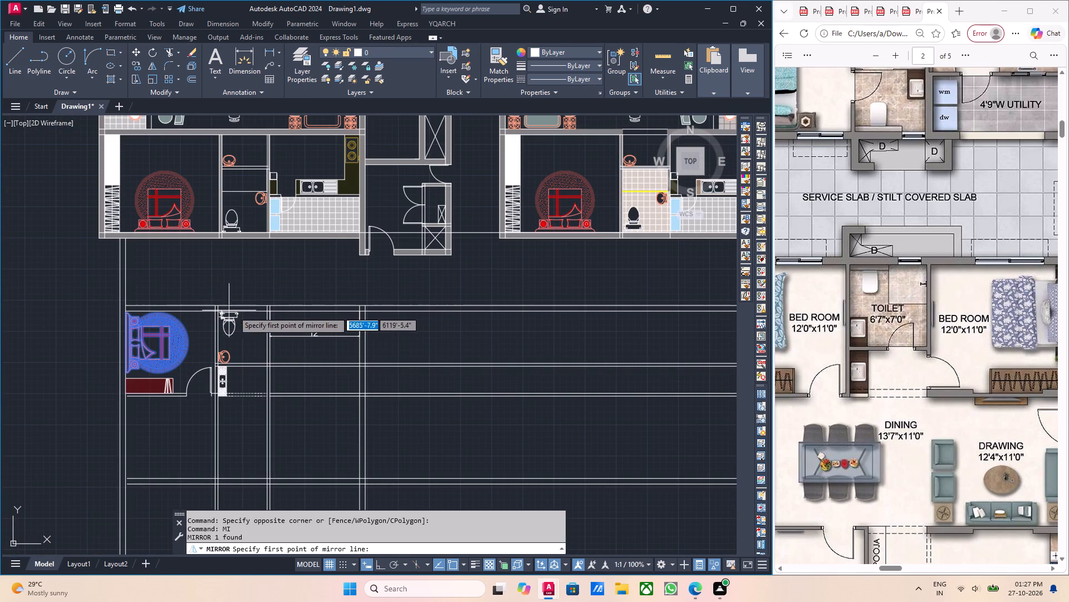
click(244, 298)
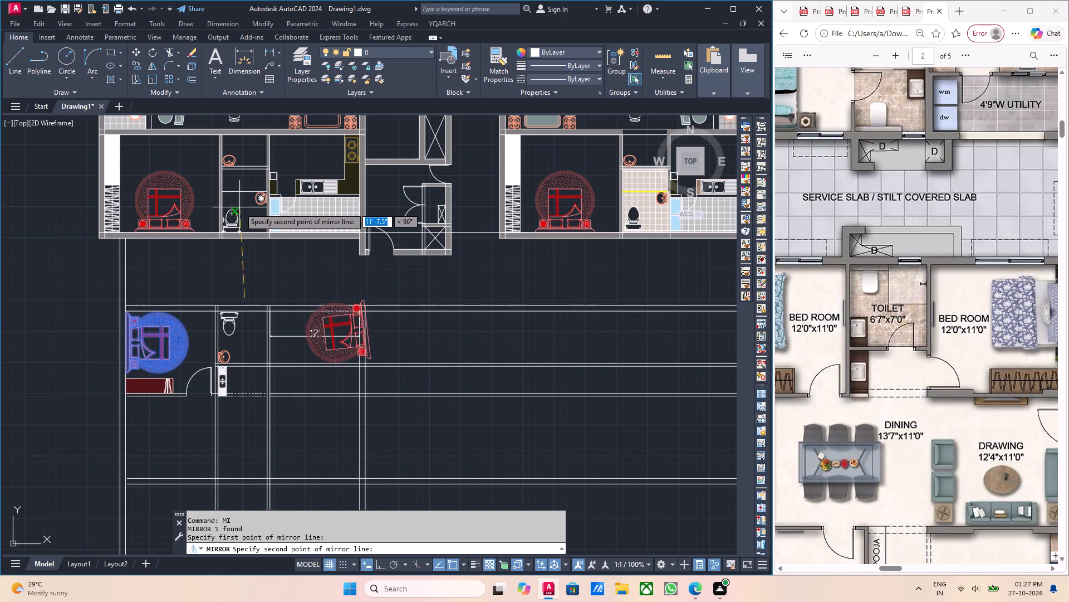
key(F8)
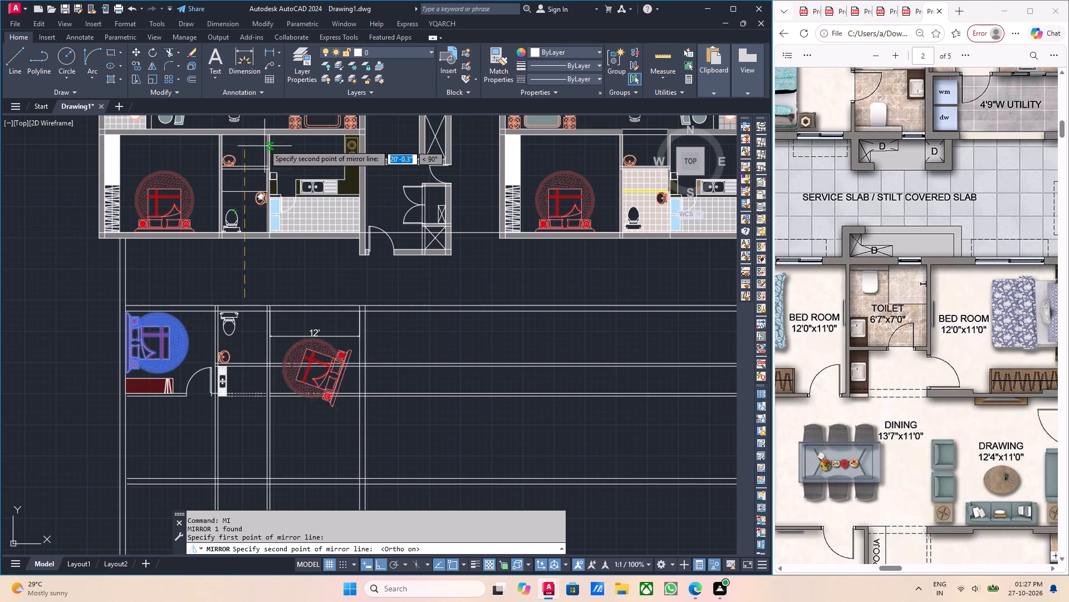
click(259, 142)
scroll(336, 317, up, 4)
middle_drag(341, 327, 326, 292)
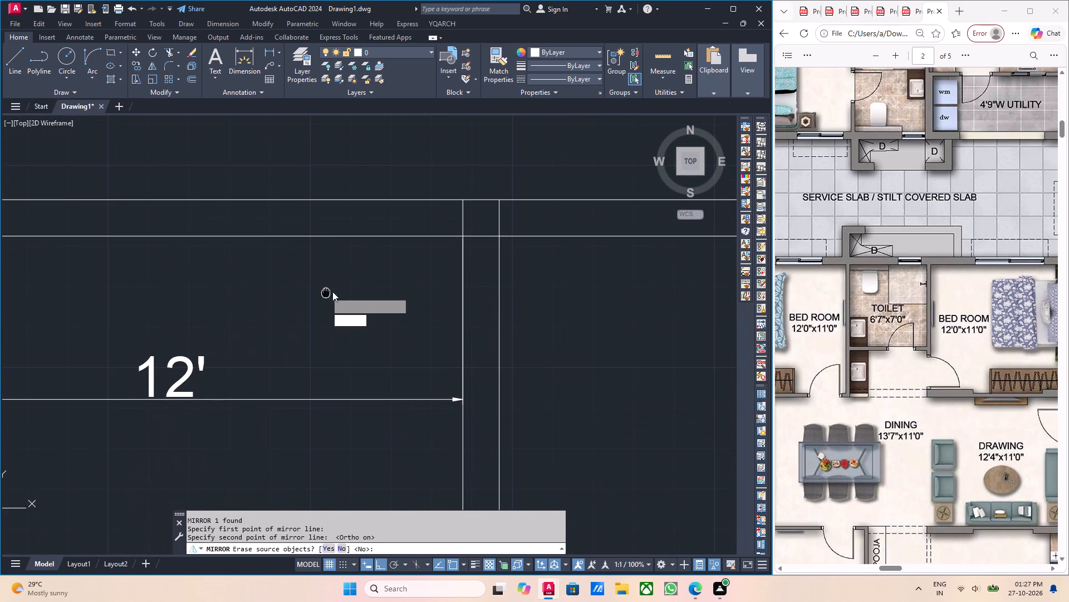
click(344, 328)
scroll(340, 327, down, 6)
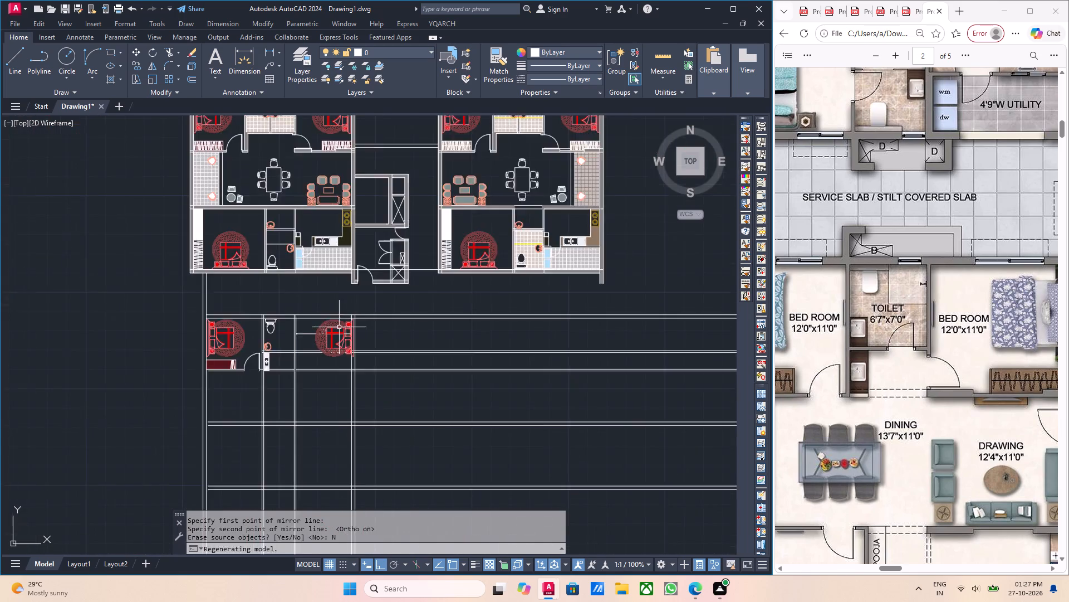
Move the mirrored bed a short distance west so its headboard sits inside the east bedroom's east wall.
scroll(337, 329, up, 6)
click(342, 314)
click(308, 290)
scroll(308, 291, down, 3)
middle_drag(359, 329, 345, 329)
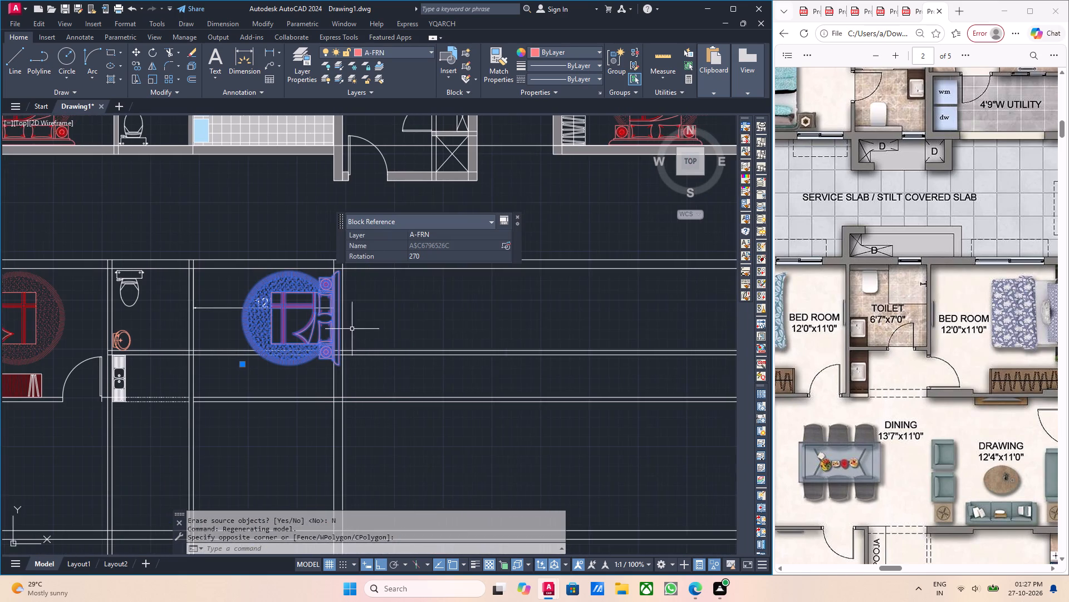
middle_drag(375, 324, 362, 326)
key(m)
key(Return)
scroll(315, 328, up, 3)
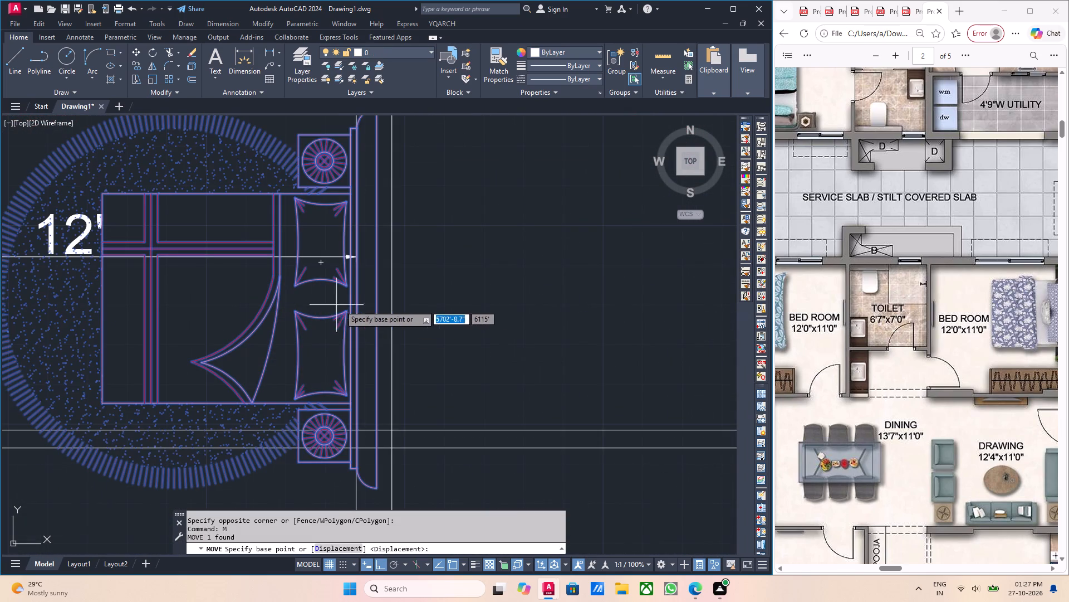
scroll(401, 294, down, 3)
middle_drag(415, 304, 418, 341)
click(423, 334)
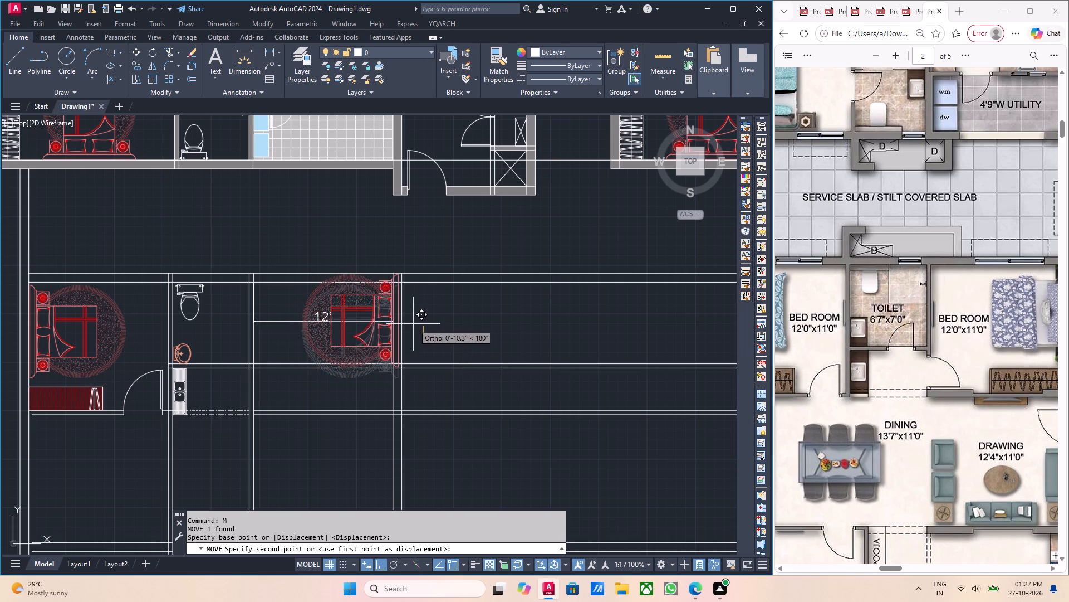
click(409, 326)
middle_drag(416, 326, 427, 333)
scroll(415, 334, up, 1)
scroll(415, 333, down, 2)
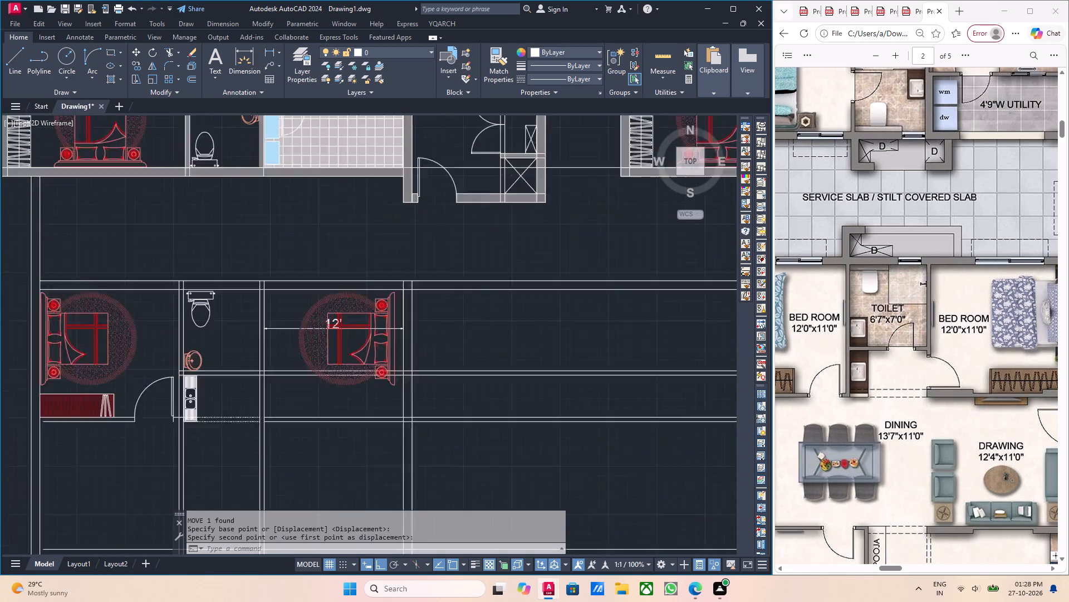
Delete the 12' width dimension that crosses the east bedroom's bed.
scroll(290, 332, up, 2)
click(379, 338)
click(372, 327)
middle_drag(404, 342, 398, 342)
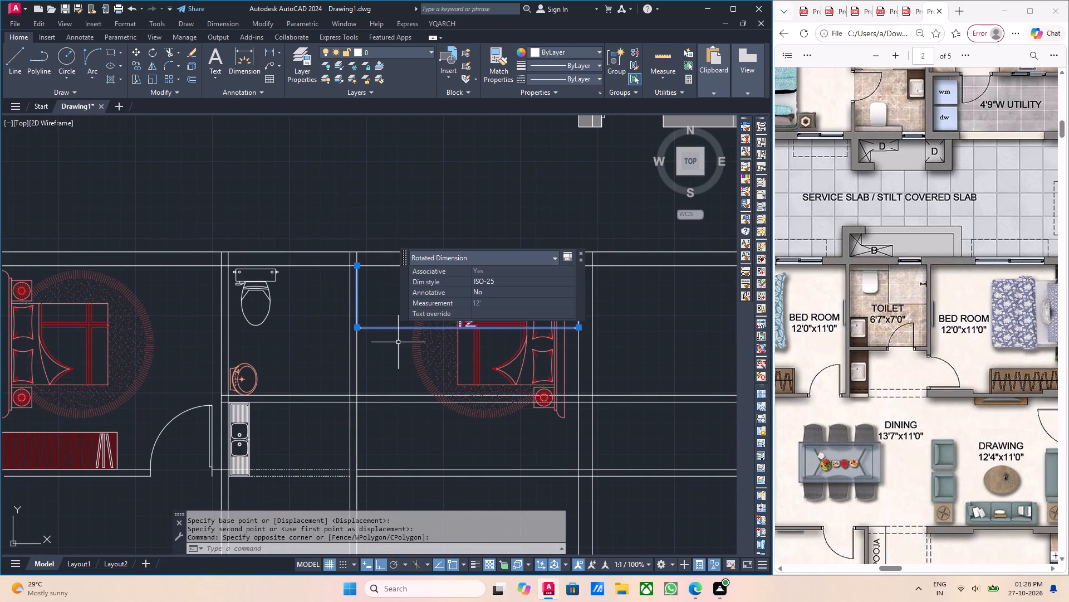
key(Delete)
Measure along the east bedroom's east wall from the north wall's inner face down to the toilet's south wall line.
scroll(387, 346, down, 2)
middle_drag(478, 353, 441, 361)
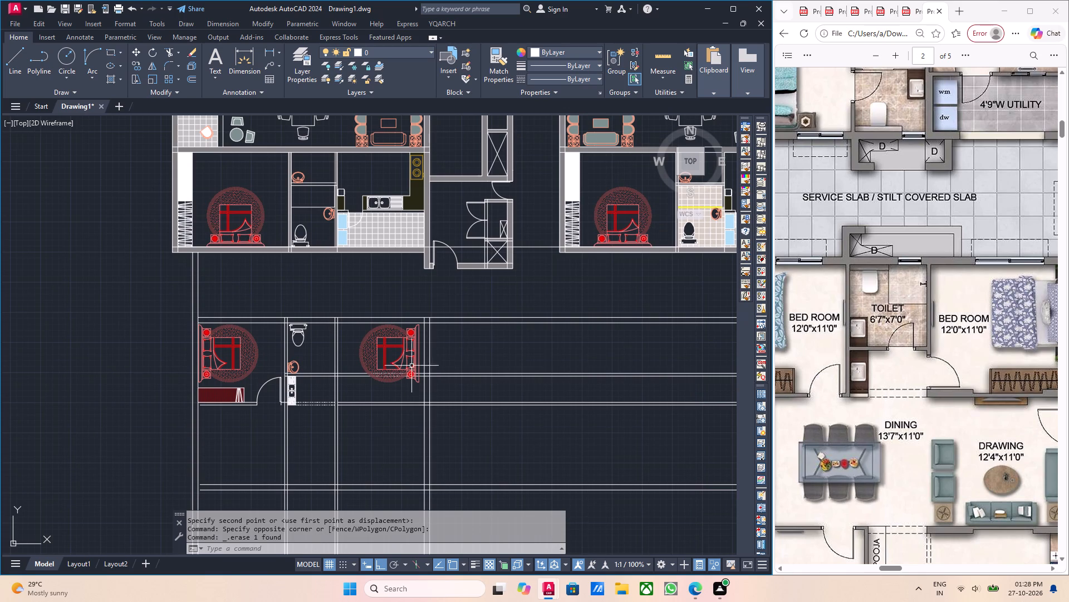
scroll(443, 343, up, 3)
middle_drag(400, 357, 406, 380)
scroll(406, 380, down, 3)
middle_drag(402, 381, 414, 385)
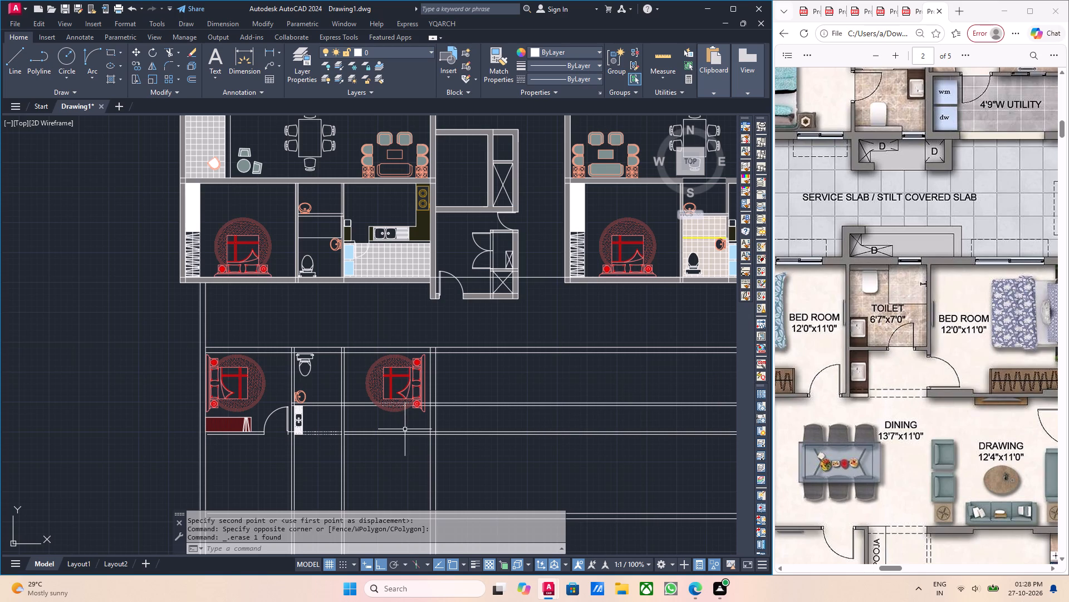
middle_drag(405, 429, 404, 440)
click(269, 46)
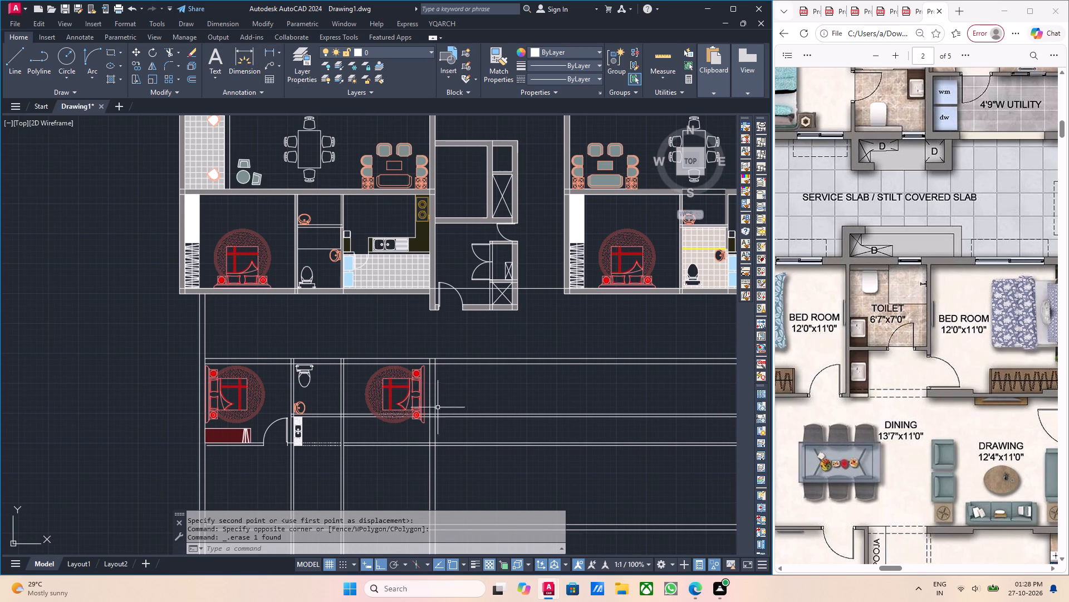
scroll(431, 404, up, 2)
scroll(418, 313, up, 2)
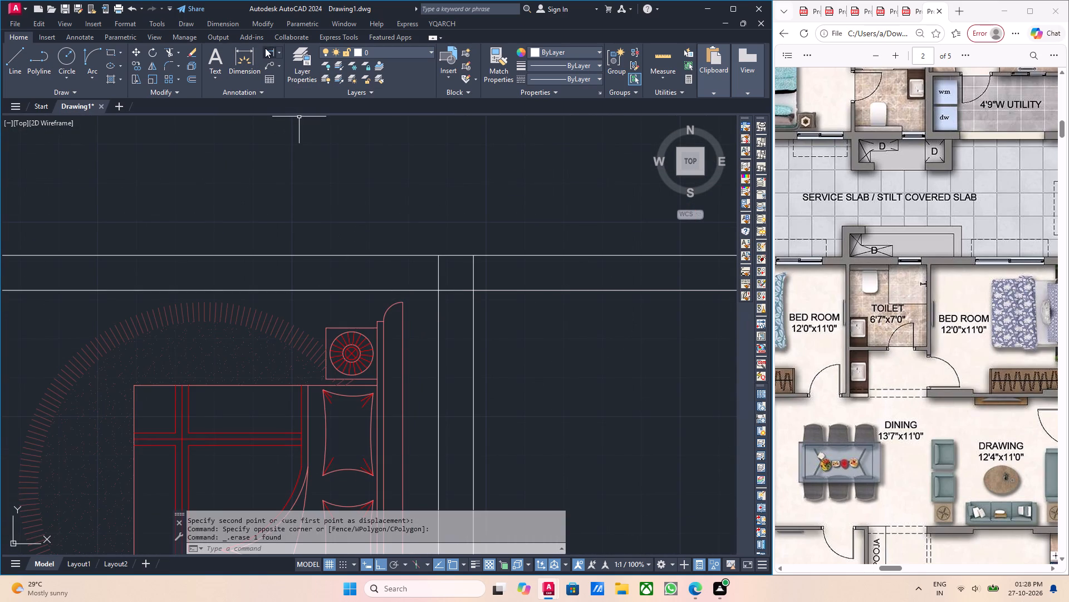
click(265, 48)
click(436, 291)
middle_drag(454, 407, 429, 277)
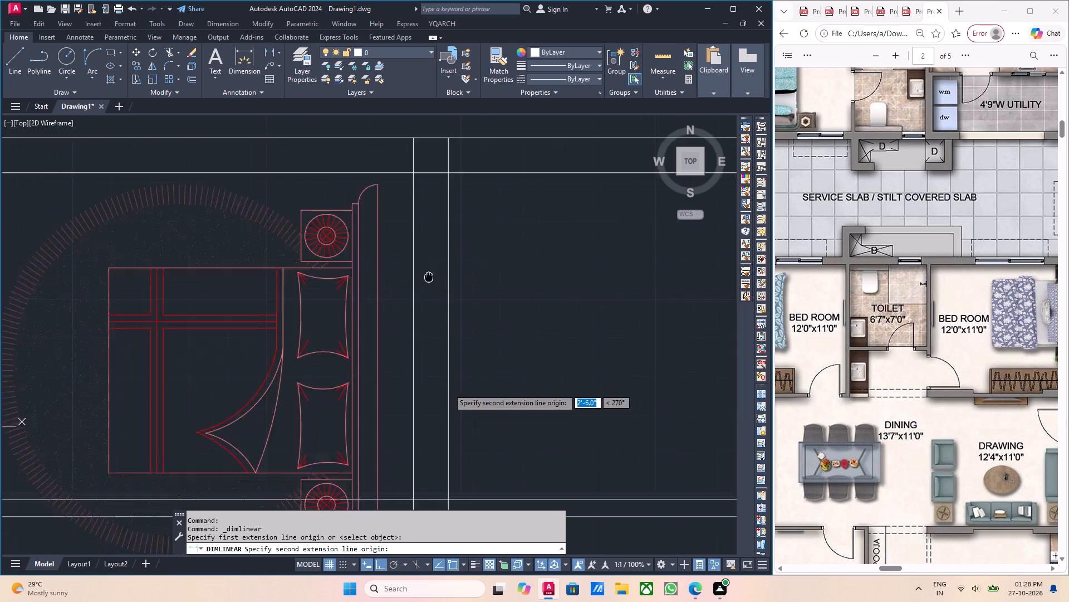
middle_drag(429, 277, 429, 215)
click(413, 425)
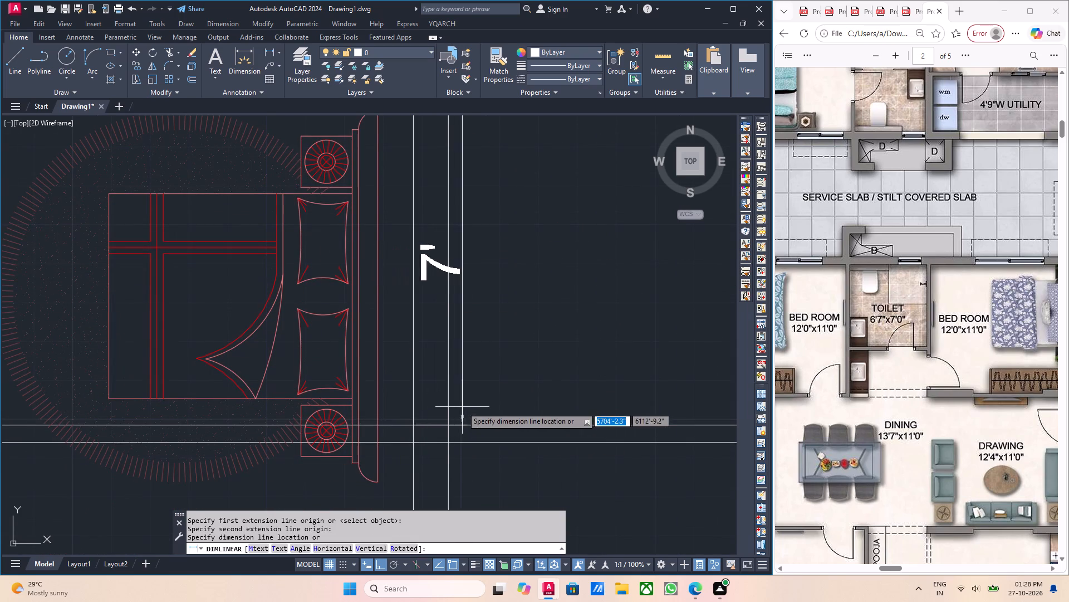
key(Escape)
Trim the toilet's two south wall lines at its east wall and delete their remainder running east across the bedroom.
middle_drag(435, 253, 437, 407)
scroll(442, 337, down, 1)
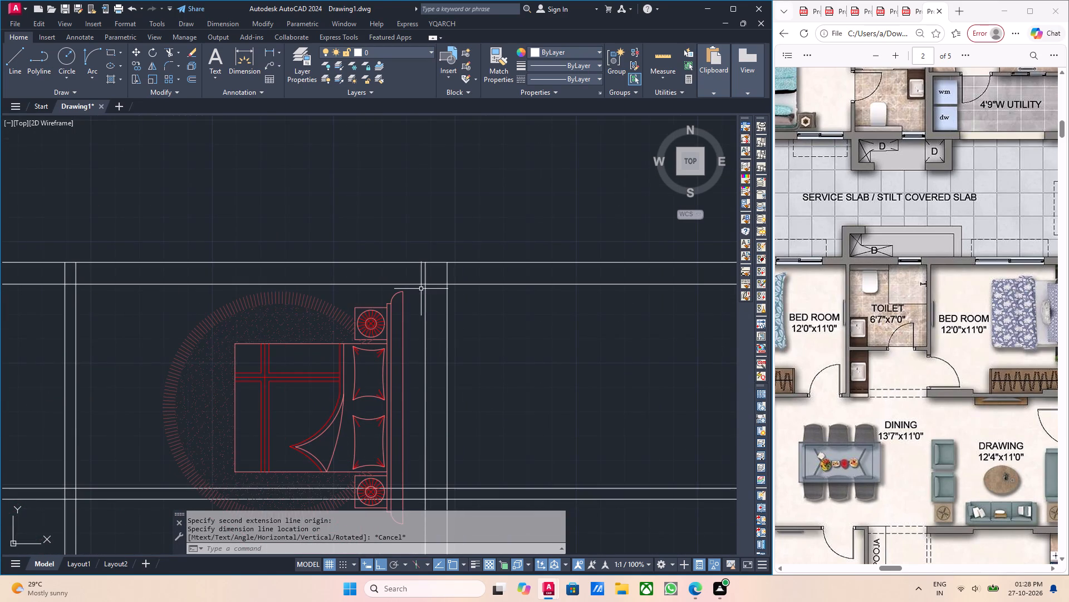
middle_drag(416, 430, 452, 317)
middle_drag(239, 386, 307, 399)
middle_drag(273, 415, 300, 419)
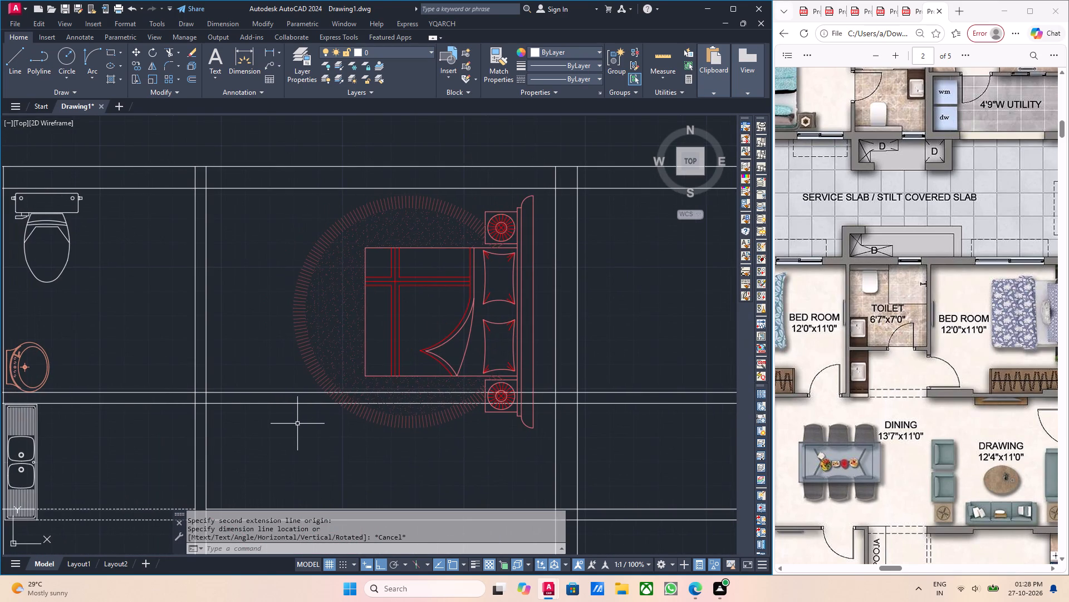
key(t)
key(r)
key(Return)
scroll(226, 412, up, 1)
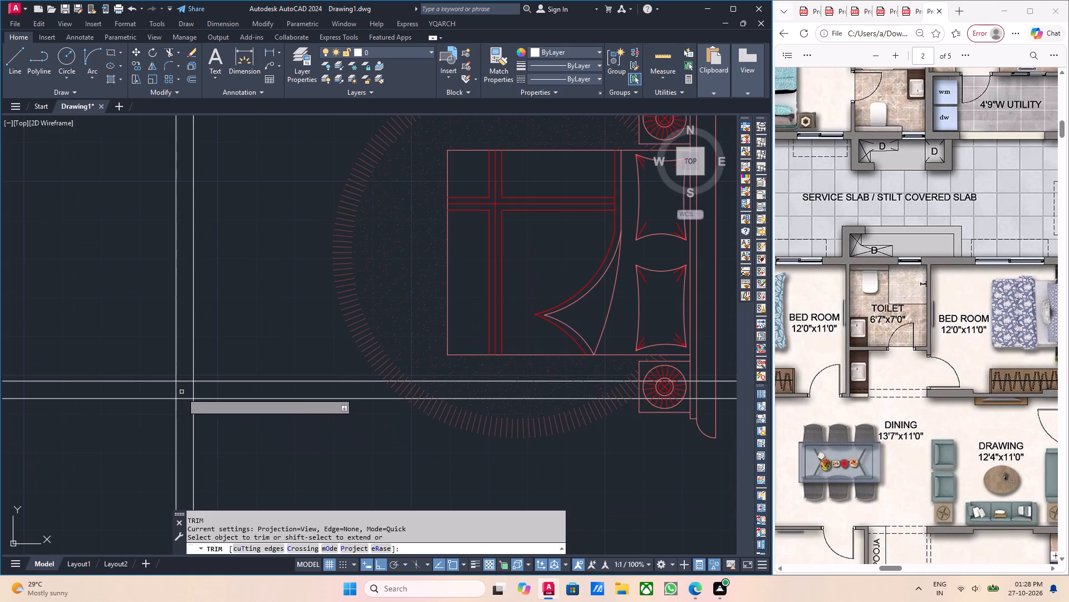
click(181, 405)
click(179, 375)
key(Escape)
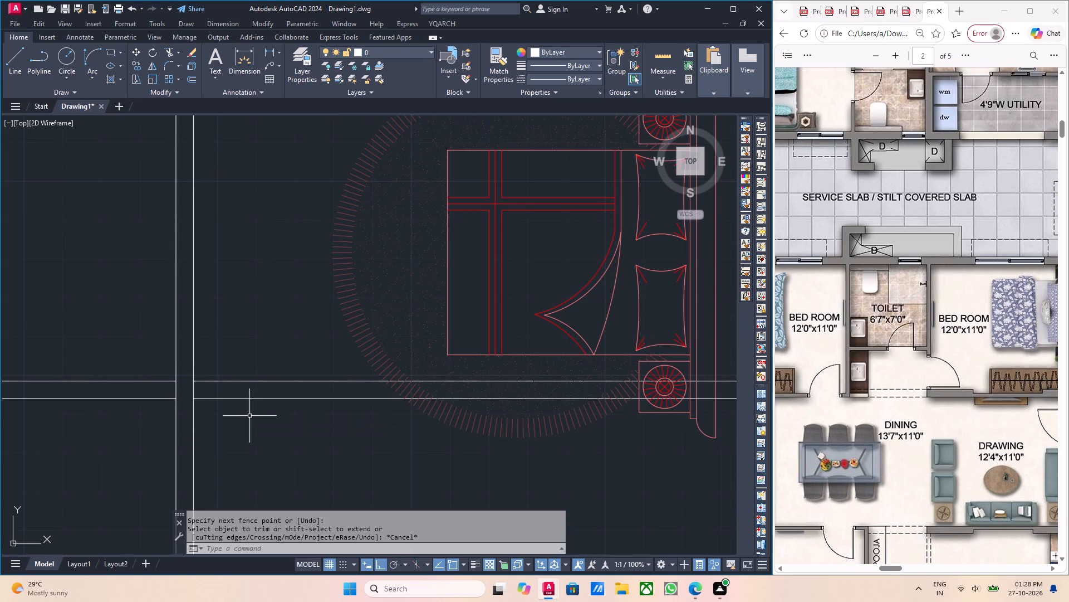
drag(258, 421, 255, 406)
click(246, 376)
middle_drag(298, 434, 286, 438)
key(Delete)
Nudge the east bedroom's bed slightly east so its headboard sits up against the east wall.
scroll(279, 443, down, 3)
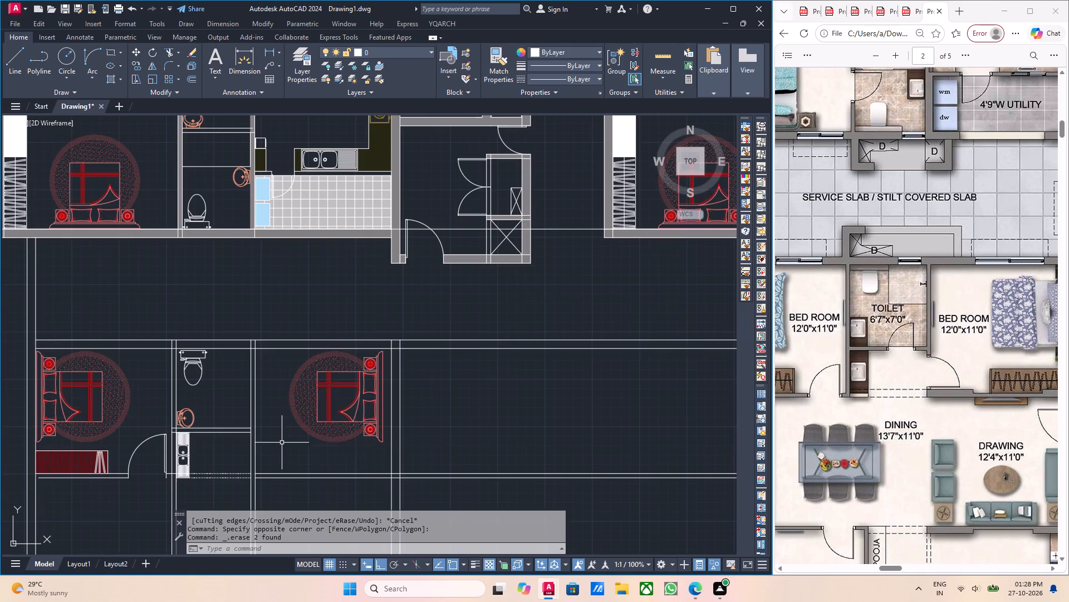
middle_drag(359, 399, 356, 390)
middle_drag(368, 419, 367, 401)
scroll(376, 406, up, 1)
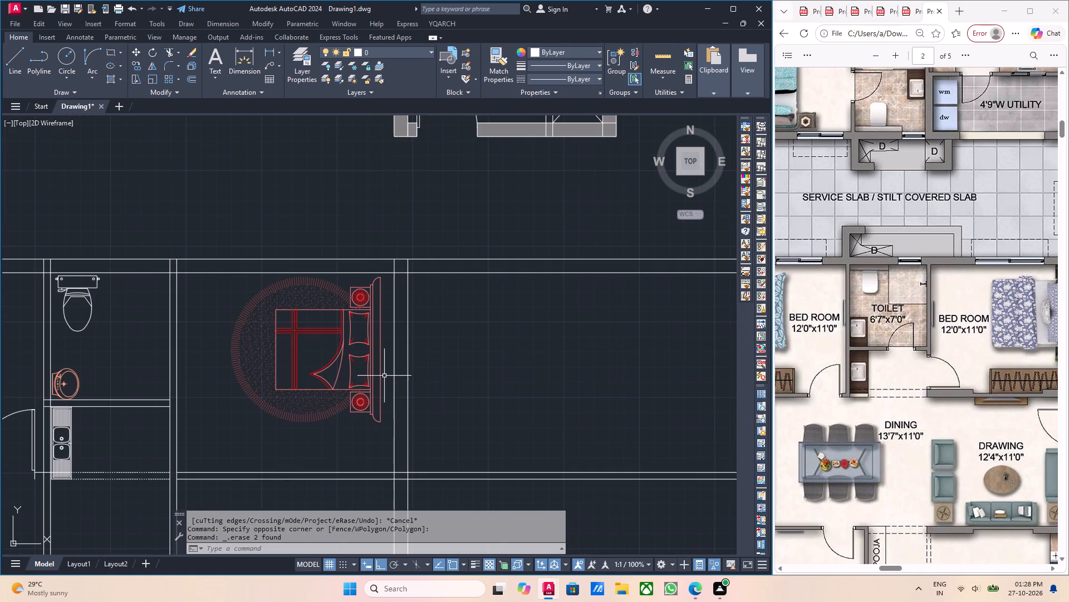
click(383, 374)
click(348, 364)
middle_drag(372, 376, 328, 371)
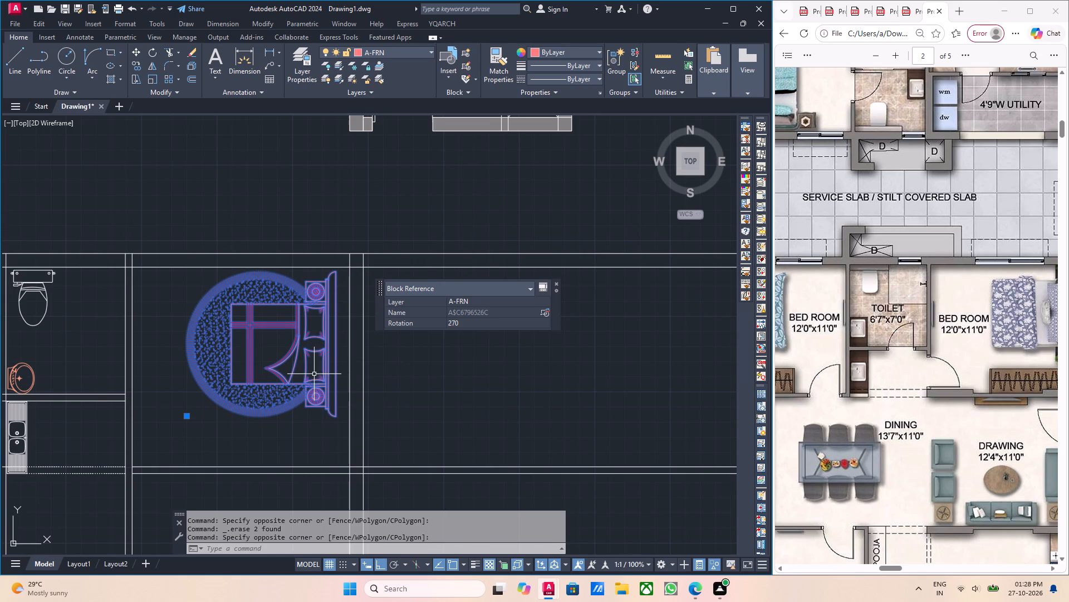
key(ctrl+Right)
key(ctrl+Right)
key(ctrl+Right)
key(ctrl+Right)
key(ctrl+Right)
key(ctrl+Right)
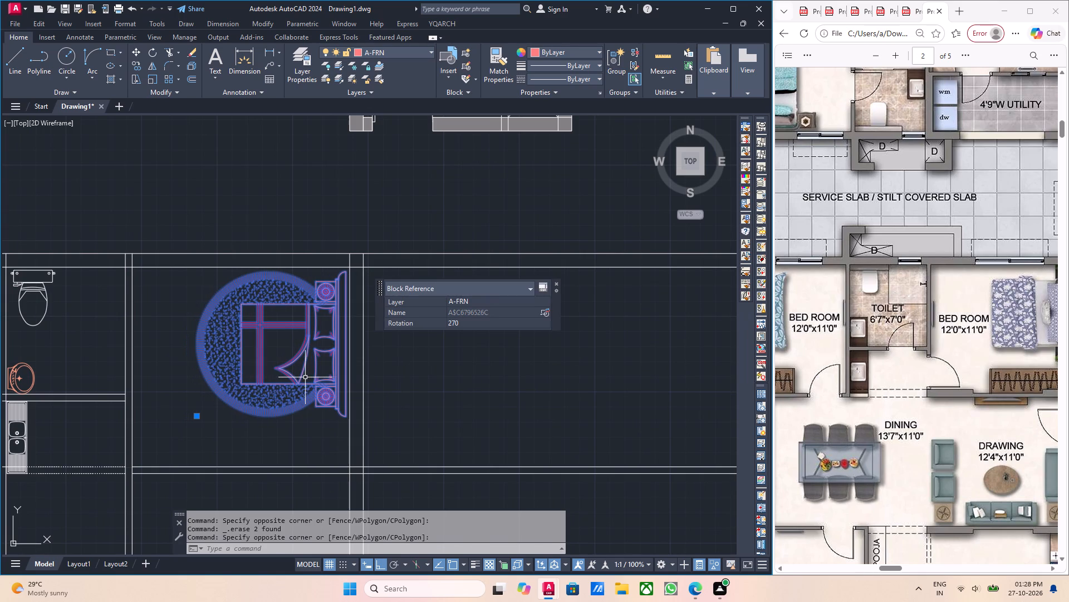
key(Escape)
Copy the west bedroom's wardrobe from its lower-right corner into the east bedroom's southeast corner, against the south and east walls.
middle_drag(297, 380, 288, 379)
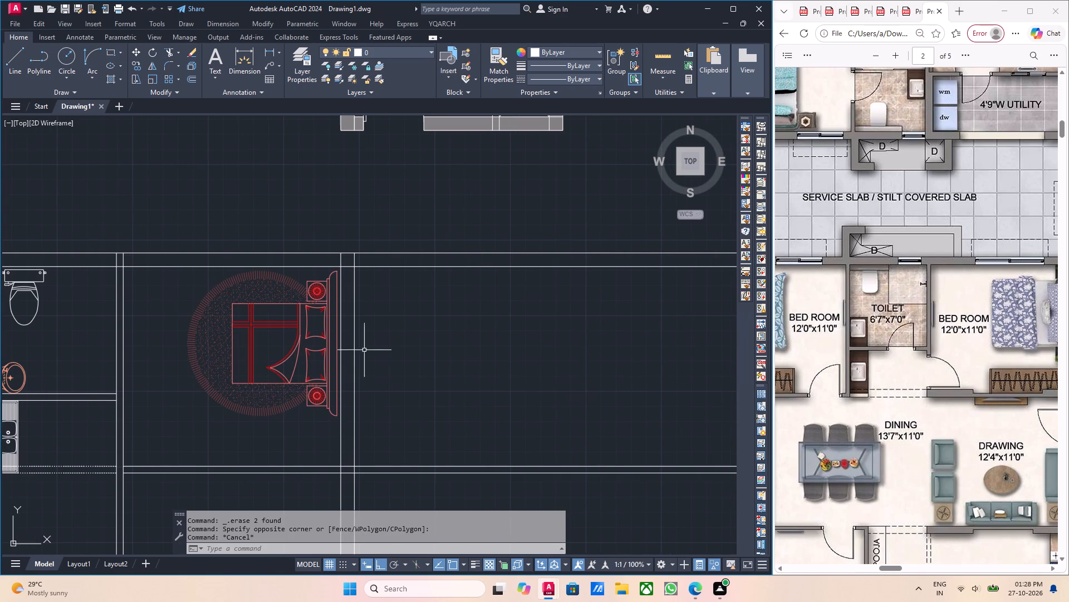
scroll(418, 360, down, 1)
middle_drag(349, 379, 498, 355)
scroll(222, 378, up, 4)
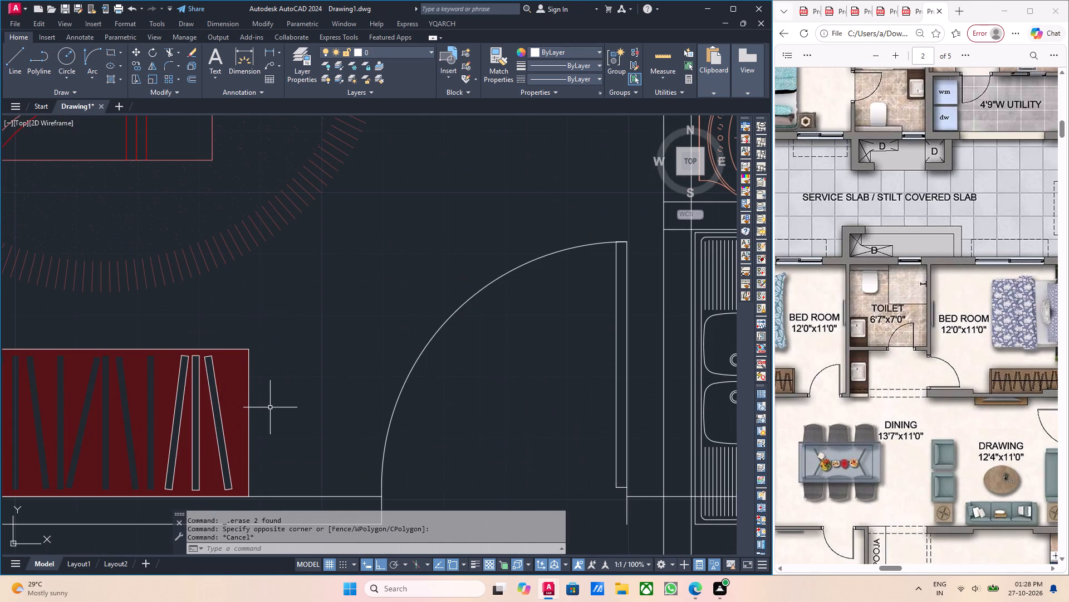
middle_drag(277, 410, 331, 413)
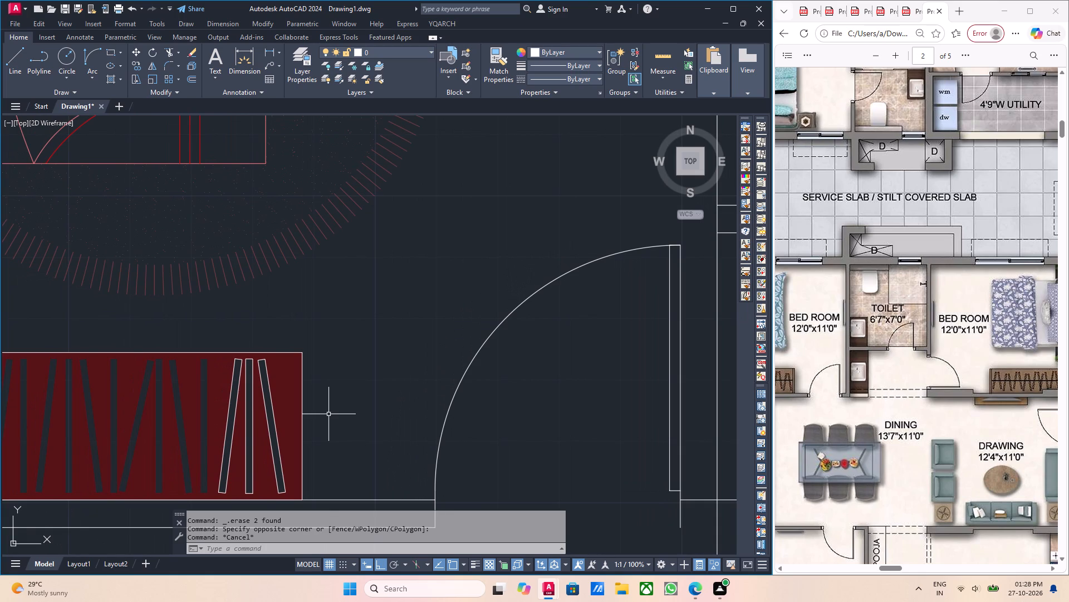
scroll(334, 451, up, 3)
drag(337, 450, 327, 447)
scroll(211, 408, down, 3)
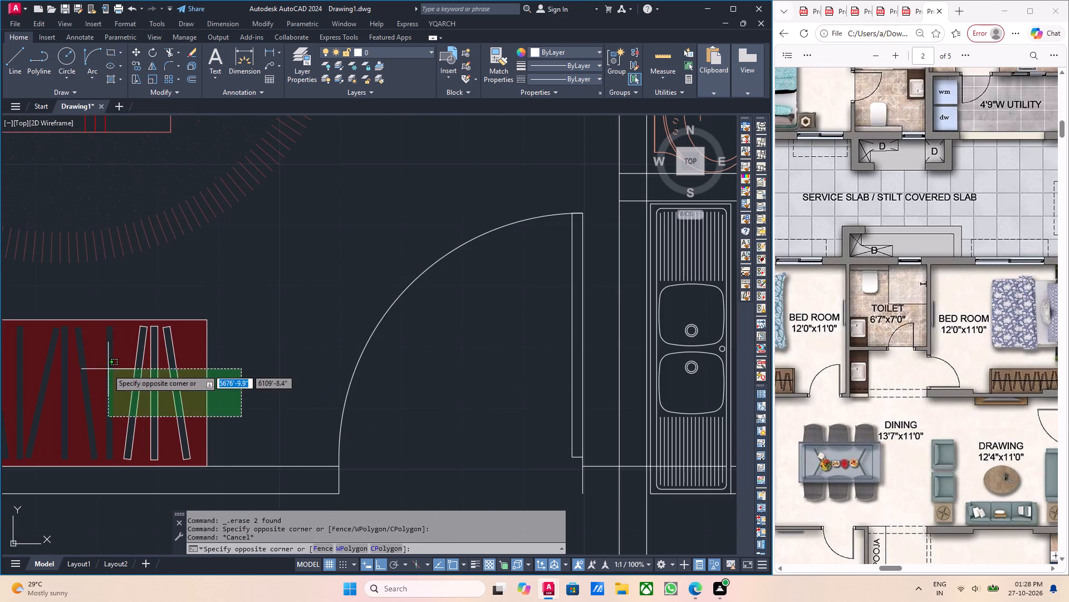
scroll(107, 368, down, 2)
middle_drag(124, 367, 321, 362)
scroll(182, 347, up, 3)
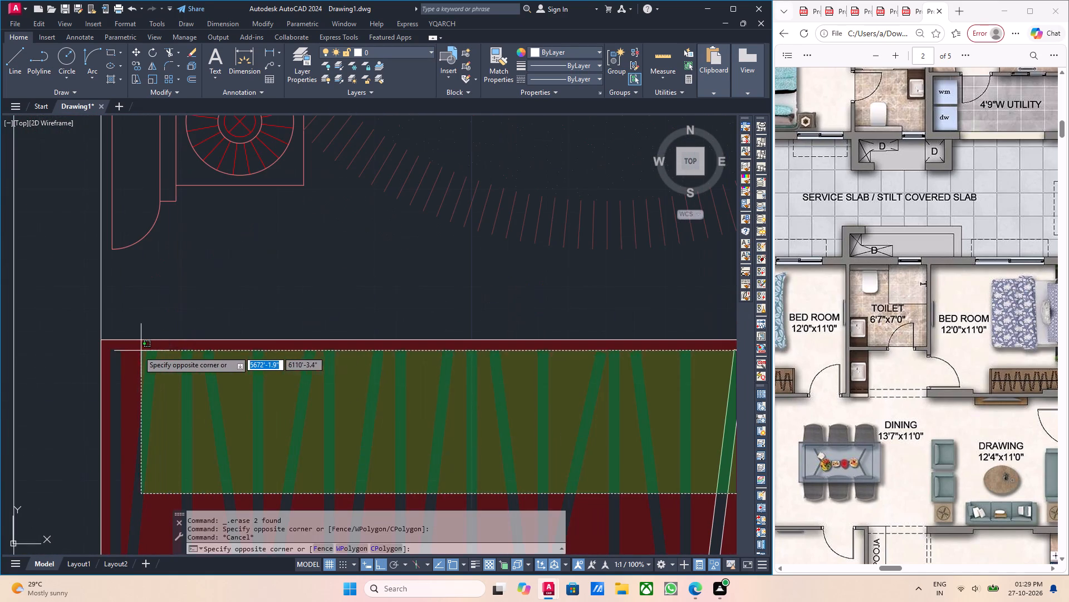
click(106, 336)
scroll(205, 371, down, 2)
middle_drag(304, 404, 251, 392)
scroll(305, 402, down, 2)
middle_drag(424, 417, 297, 406)
scroll(354, 405, down, 2)
middle_drag(508, 417, 413, 413)
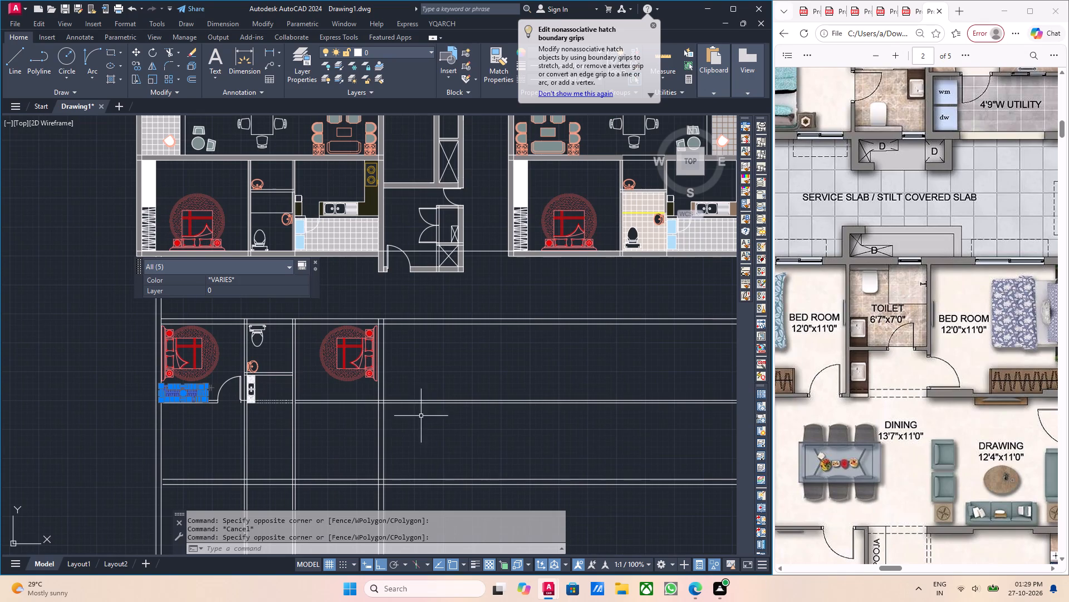
text(co)
key(Return)
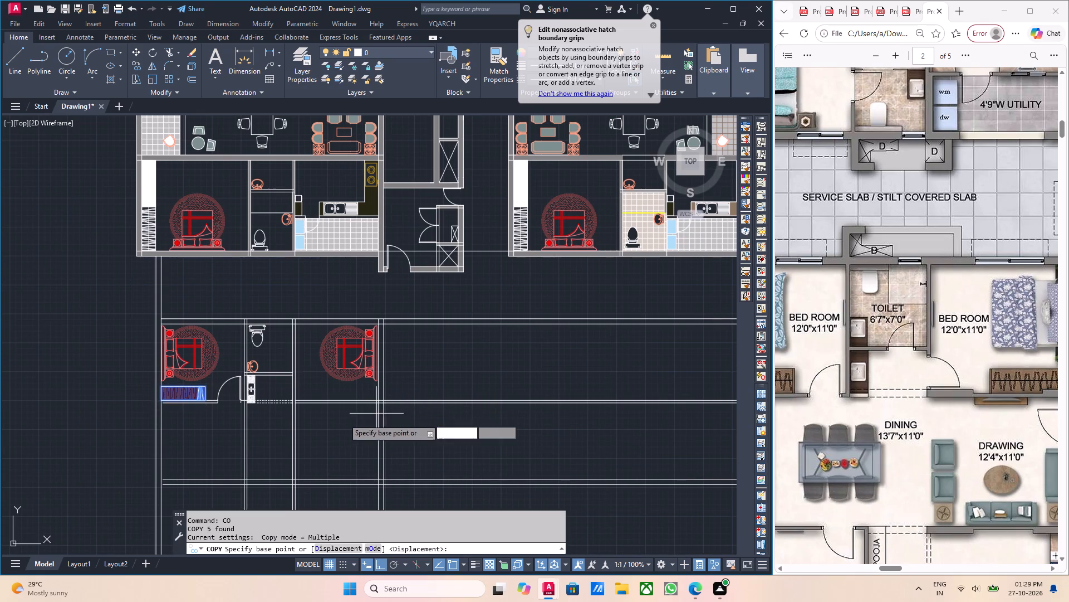
scroll(170, 415, up, 2)
scroll(218, 392, up, 3)
click(399, 363)
scroll(440, 370, down, 3)
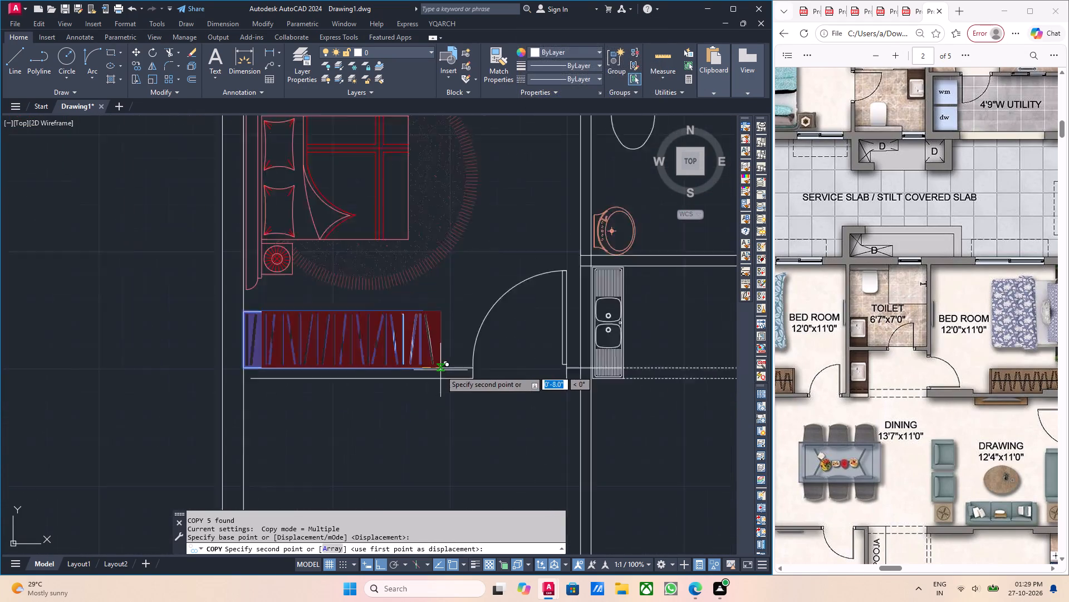
scroll(440, 370, down, 2)
middle_drag(578, 375, 470, 381)
middle_drag(622, 387, 382, 375)
middle_drag(576, 382, 361, 383)
middle_drag(562, 368, 478, 368)
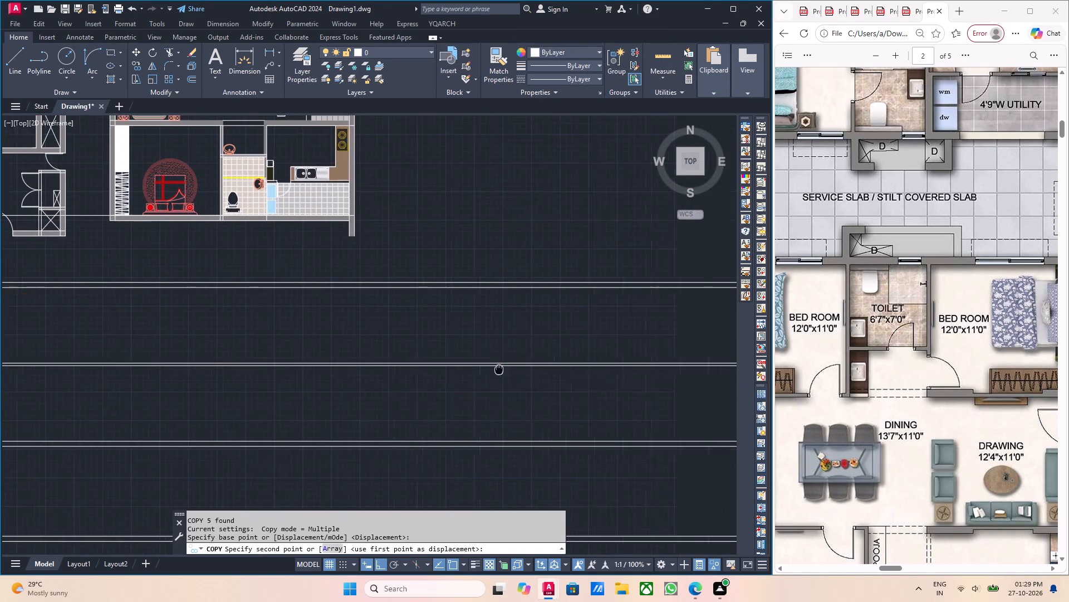
middle_drag(478, 368, 368, 369)
scroll(424, 378, down, 1)
middle_drag(190, 386, 454, 385)
scroll(360, 367, up, 5)
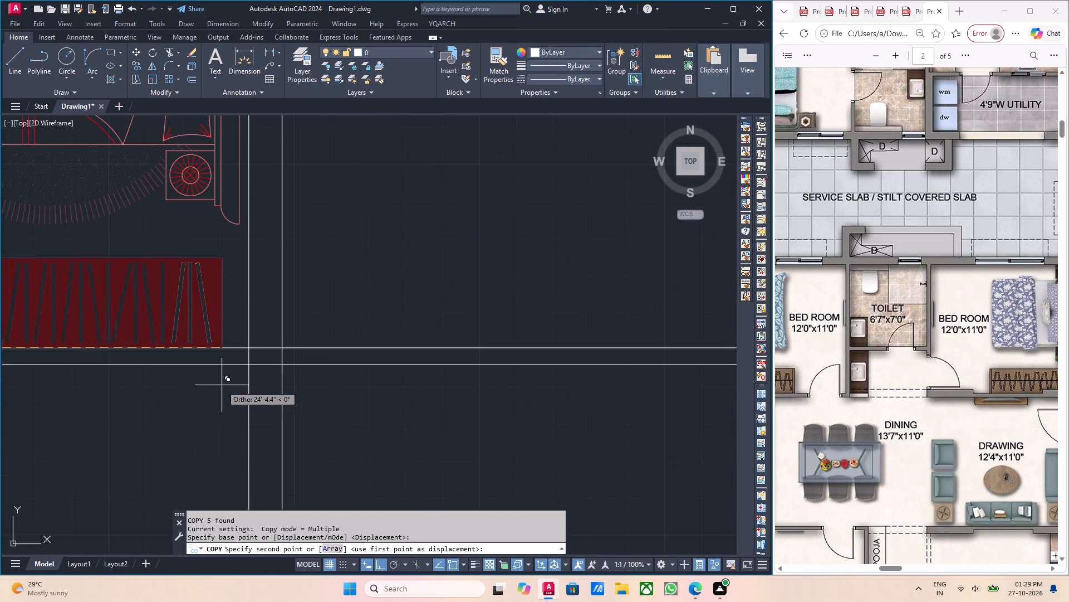
middle_drag(249, 385, 305, 403)
click(306, 365)
scroll(357, 358, down, 1)
key(grave)
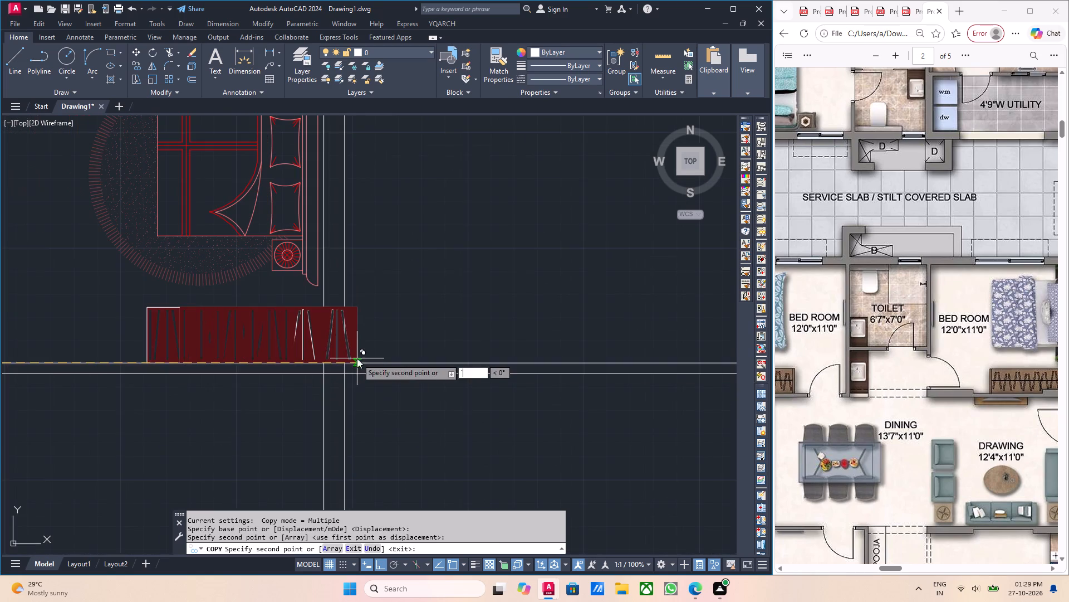
key(Escape)
scroll(290, 355, down, 2)
key(Escape)
Copy the finished upper unit's east bedroom door to where the new east bedroom's west wall meets its south wall.
middle_drag(277, 360, 301, 380)
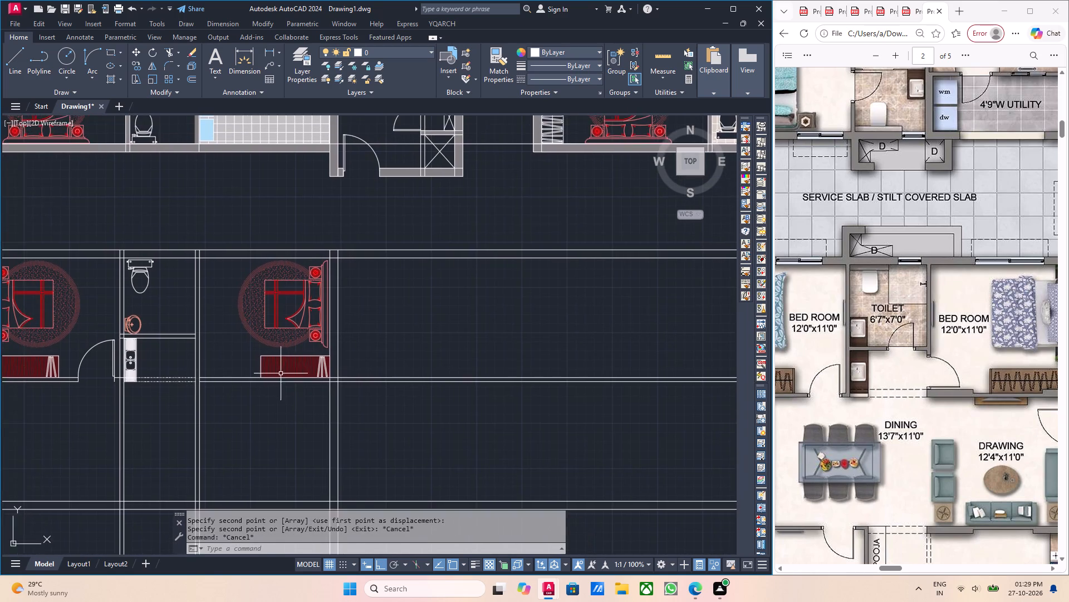
middle_drag(279, 372, 356, 365)
middle_drag(326, 365, 327, 376)
middle_drag(326, 379, 335, 381)
middle_drag(248, 374, 316, 373)
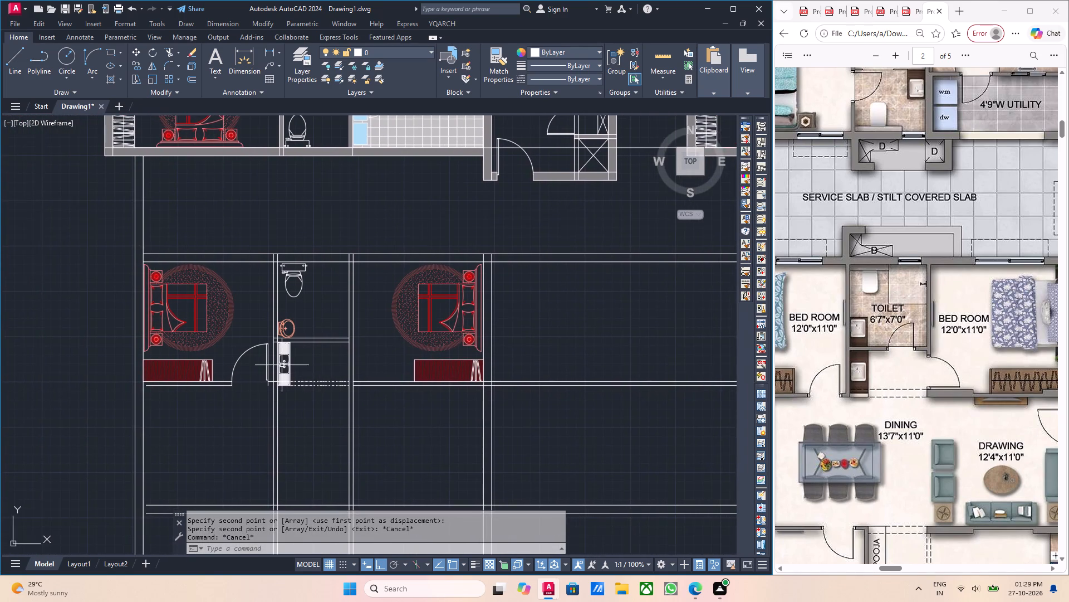
middle_drag(282, 365, 310, 374)
scroll(308, 367, down, 2)
middle_drag(332, 320, 330, 417)
middle_drag(357, 308, 356, 324)
scroll(336, 299, up, 3)
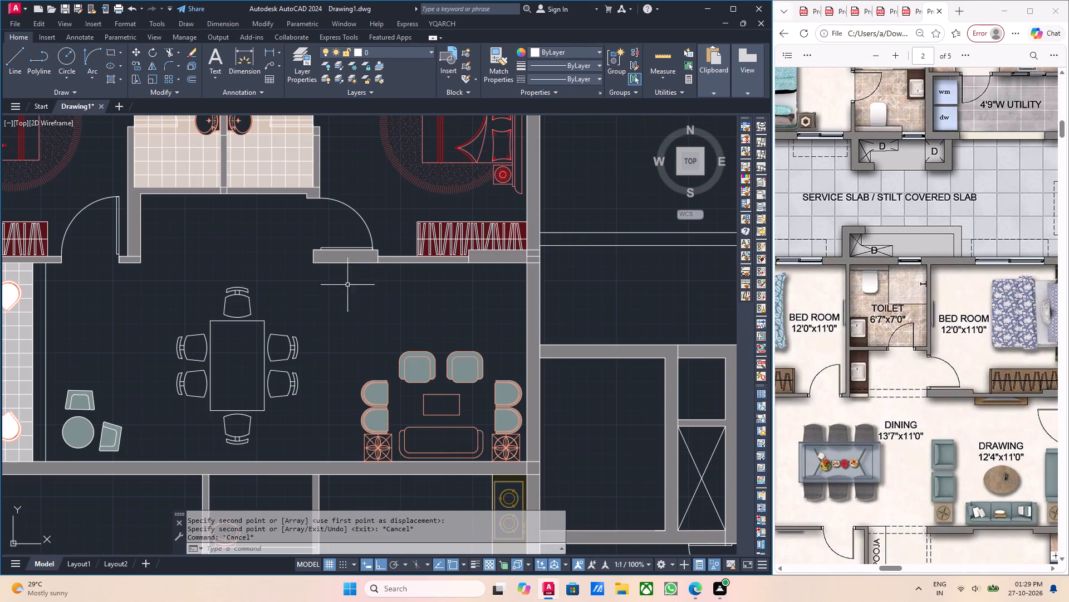
click(372, 235)
click(359, 231)
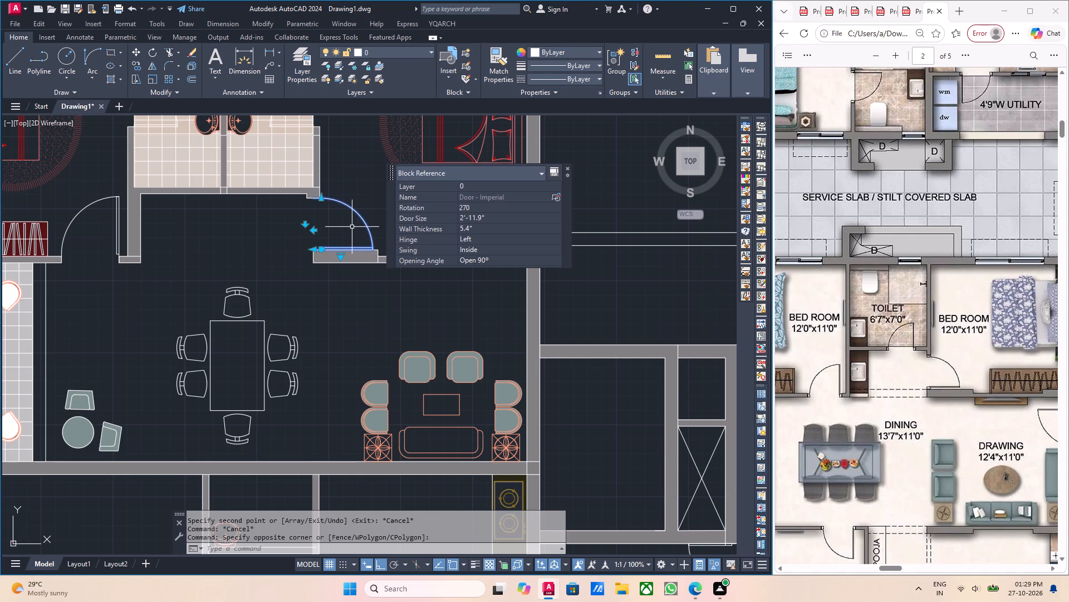
text(co)
key(Return)
scroll(276, 235, up, 2)
scroll(356, 277, up, 1)
click(375, 266)
scroll(410, 314, down, 4)
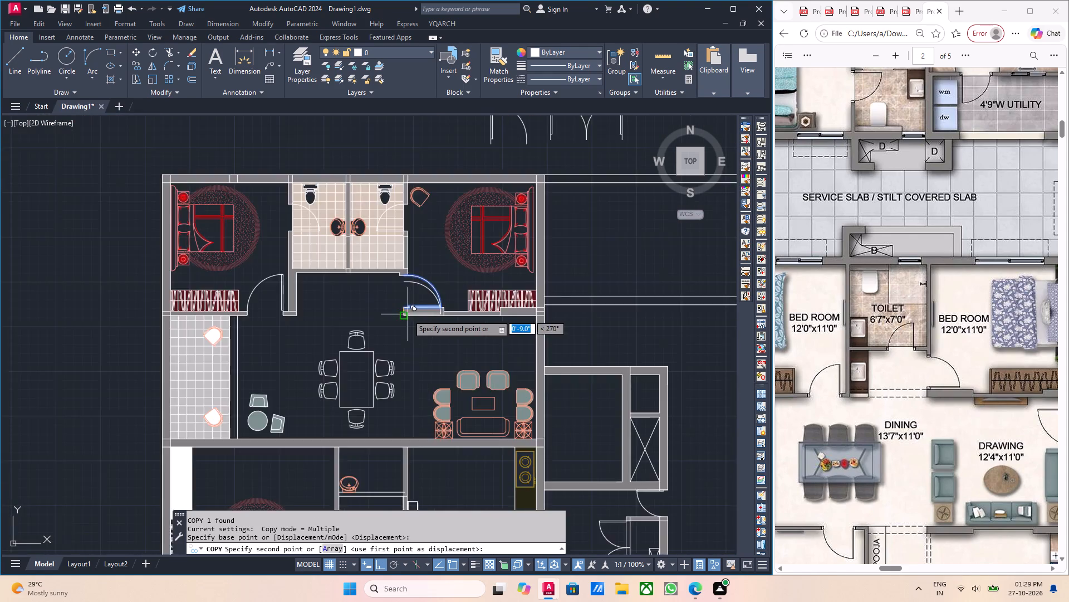
scroll(408, 314, down, 3)
middle_drag(429, 385, 418, 335)
scroll(404, 381, up, 6)
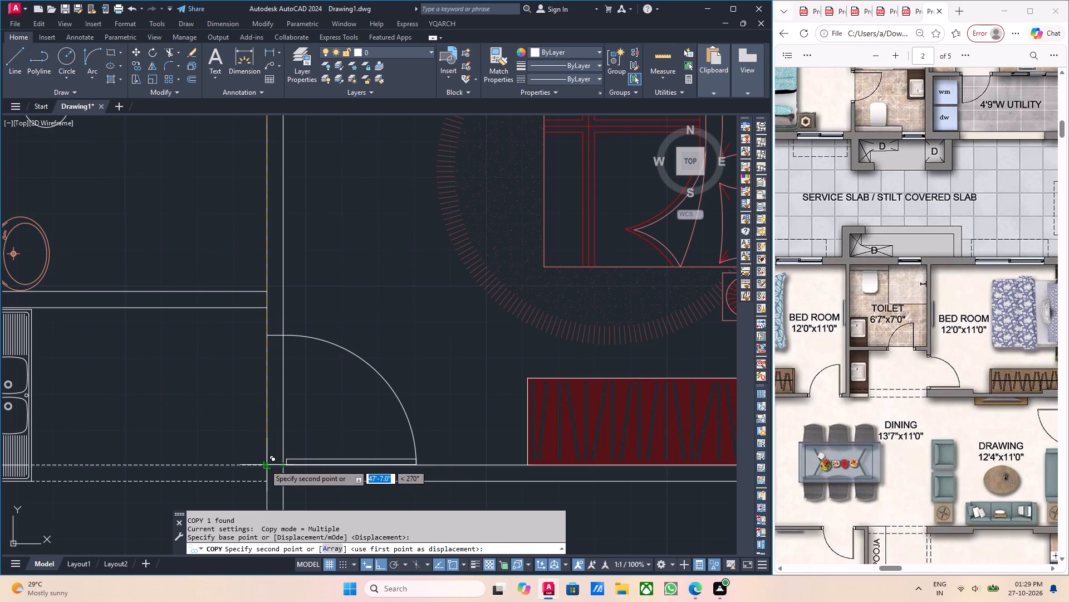
click(264, 464)
key(Escape)
key(Escape)
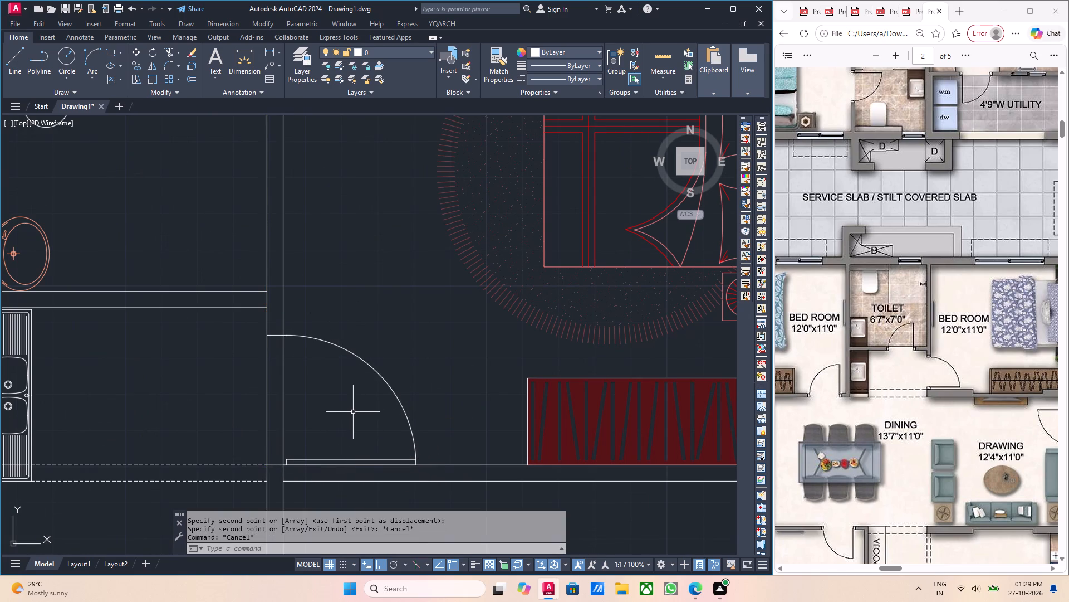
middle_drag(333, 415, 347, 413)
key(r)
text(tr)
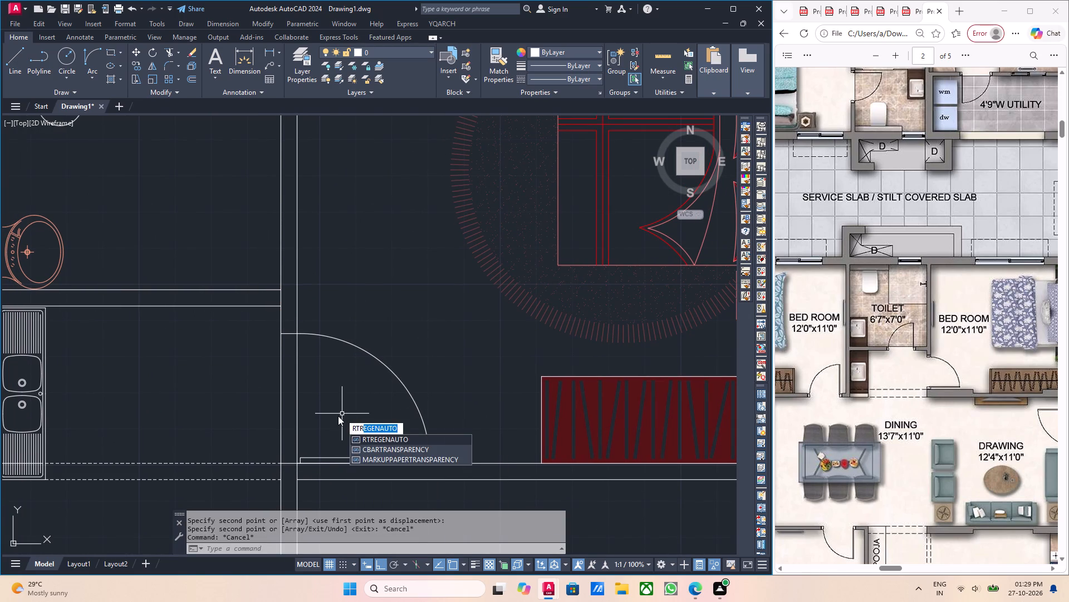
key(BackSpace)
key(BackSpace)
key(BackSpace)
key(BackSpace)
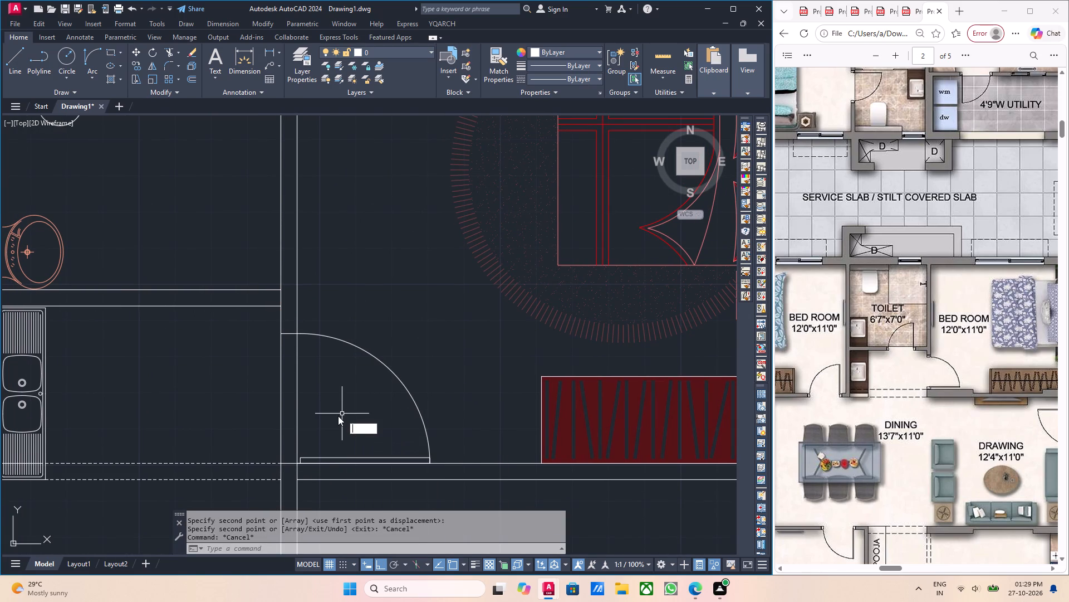
Trim both lines of the new east bedroom's west wall across the door opening.
text(tr)
key(Return)
click(327, 420)
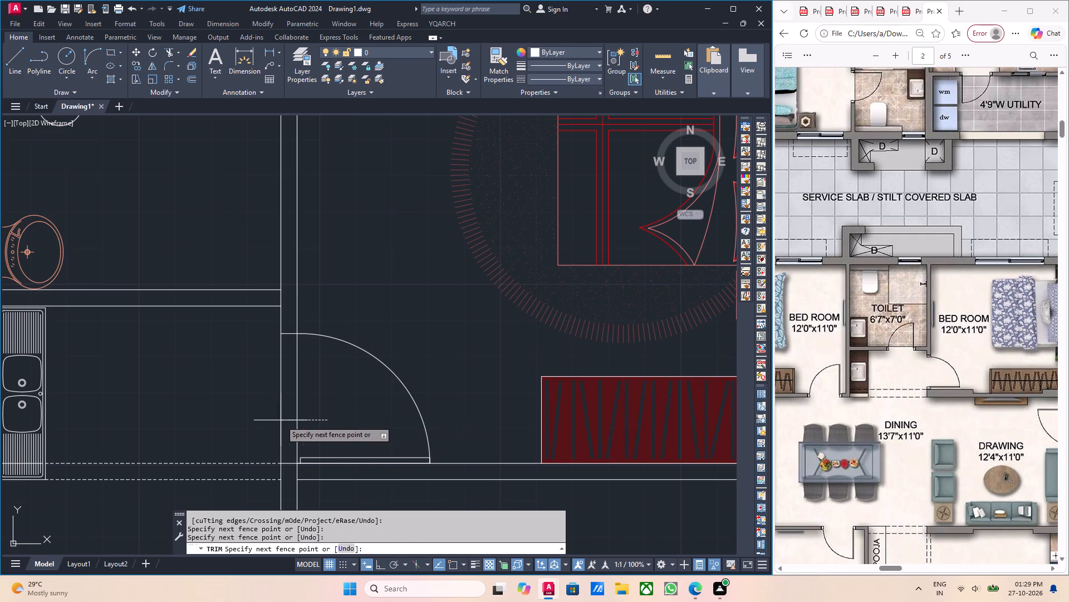
click(261, 421)
scroll(264, 421, down, 3)
key(Escape)
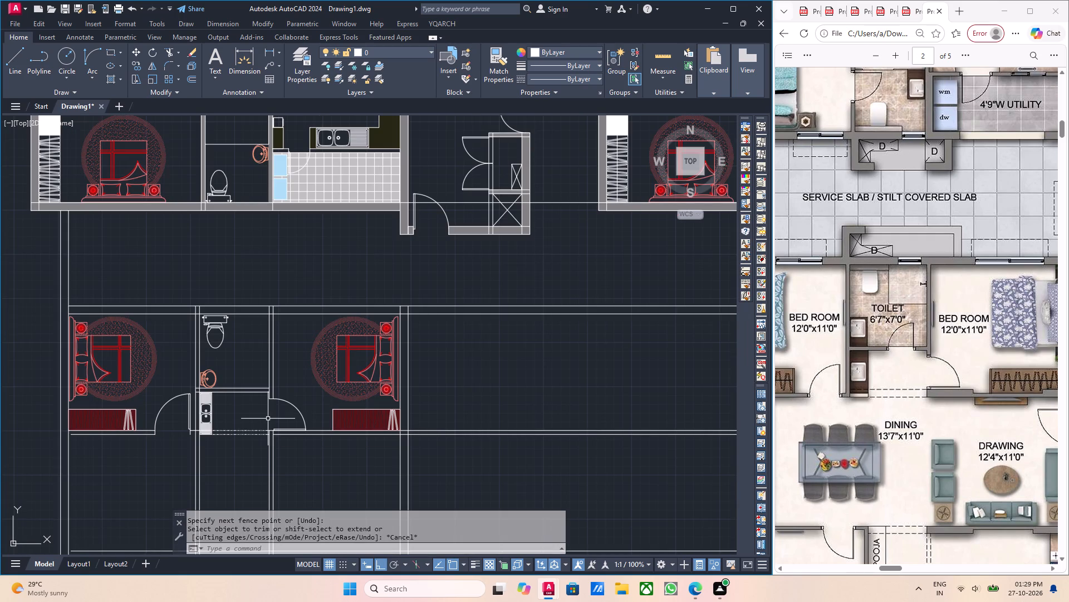
Compare the new unit's layout with the reference plan's dining area and the balcony on its west side.
scroll(313, 384, down, 2)
middle_drag(353, 414, 429, 400)
scroll(304, 391, up, 3)
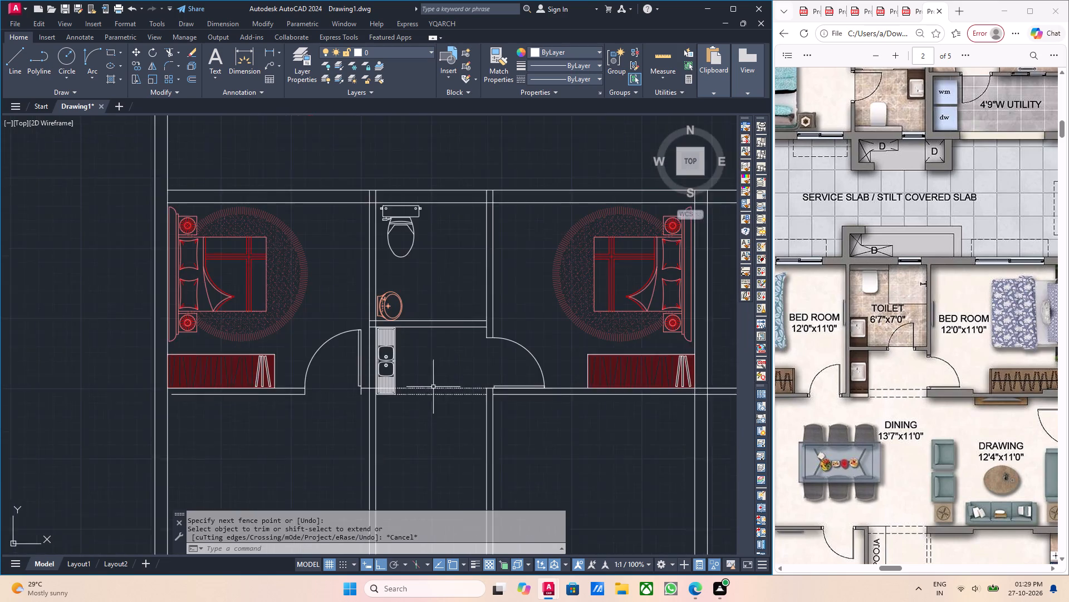
middle_drag(428, 391, 409, 421)
middle_drag(431, 421, 425, 426)
scroll(469, 411, down, 2)
middle_click(426, 434)
middle_drag(492, 390, 486, 365)
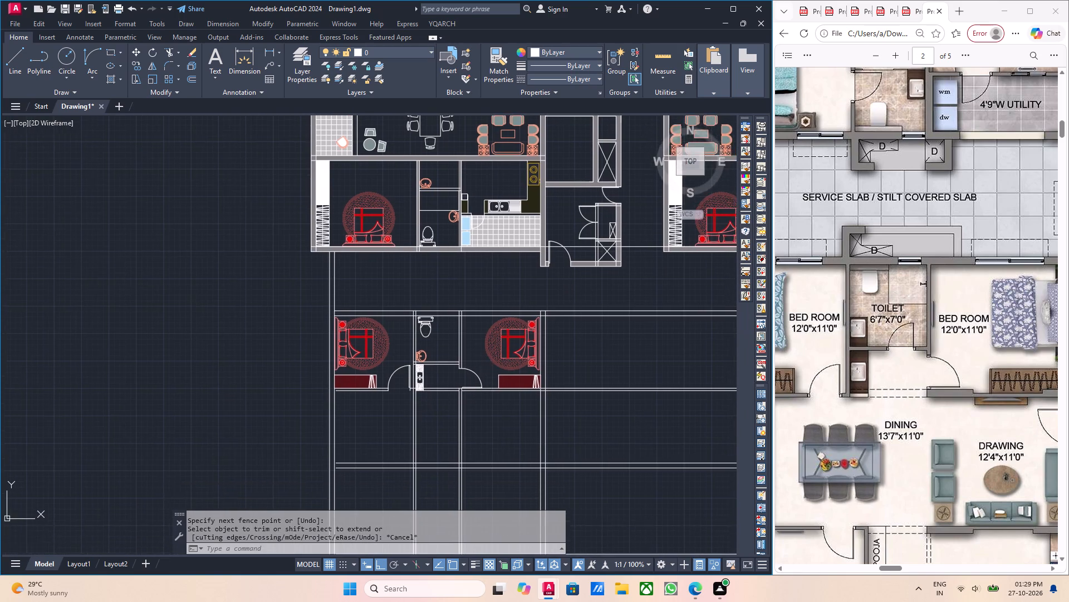
scroll(512, 385, up, 1)
middle_drag(487, 393, 458, 423)
scroll(458, 423, down, 1)
middle_drag(470, 370, 422, 384)
middle_drag(465, 368, 421, 366)
middle_drag(468, 367, 467, 362)
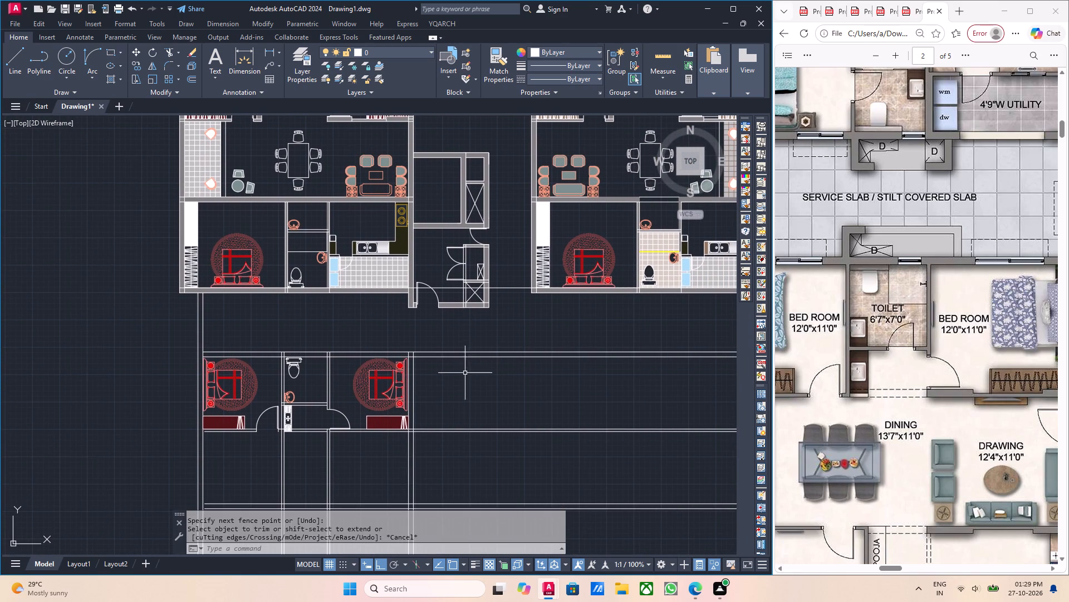
scroll(933, 348, down, 1)
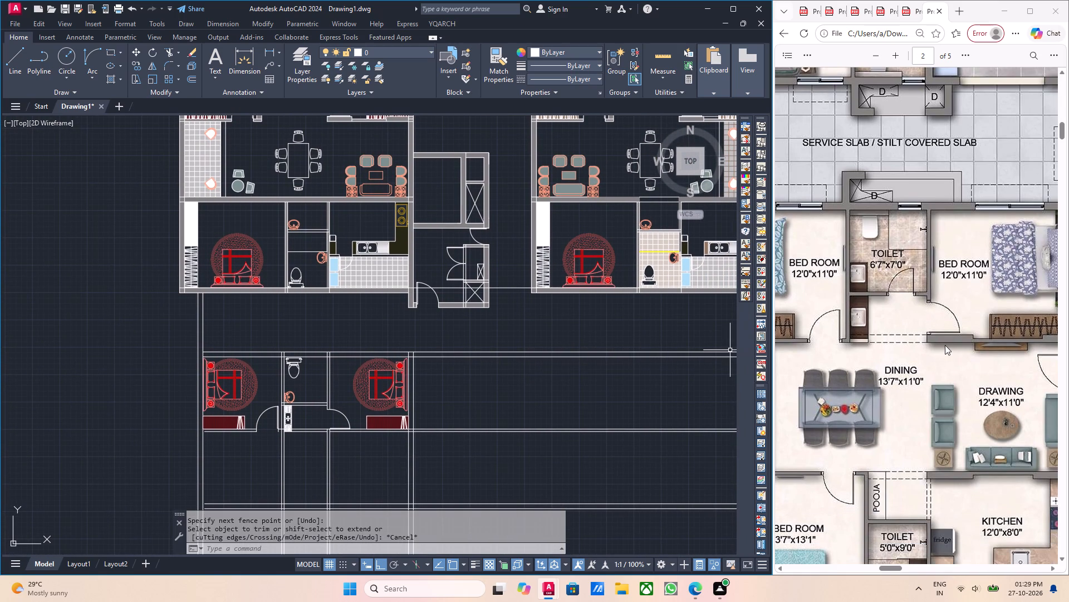
scroll(941, 345, down, 2)
ctrl+middle_drag(877, 354, 866, 353)
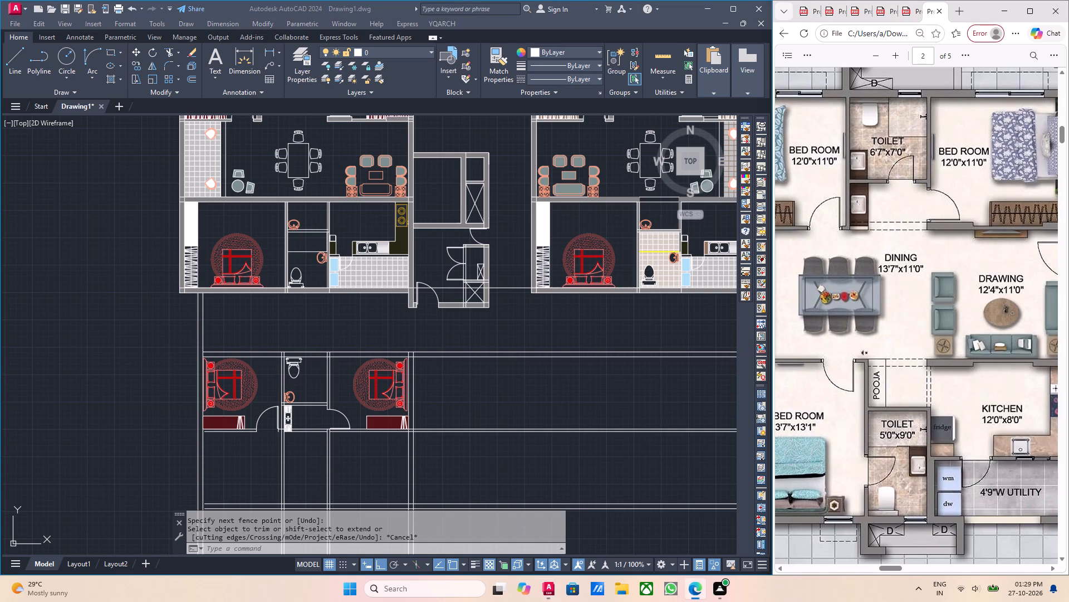
ctrl+middle_drag(866, 353, 831, 349)
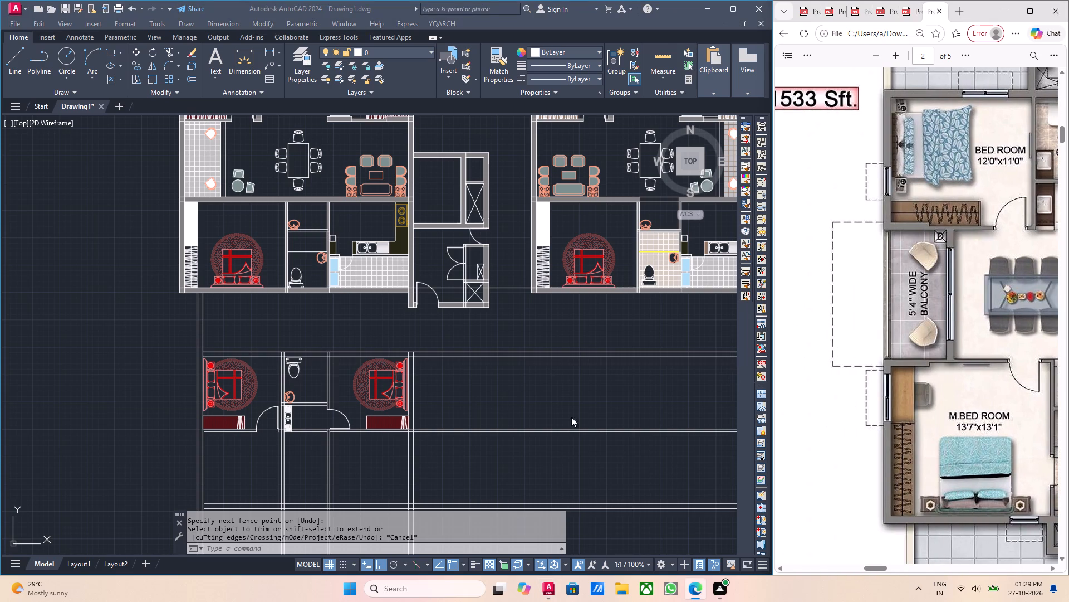
Stretch the west end of the west bedroom's lower south wall line to meet the west wall's inner line.
scroll(479, 429, down, 1)
middle_drag(288, 423, 362, 415)
scroll(337, 424, up, 3)
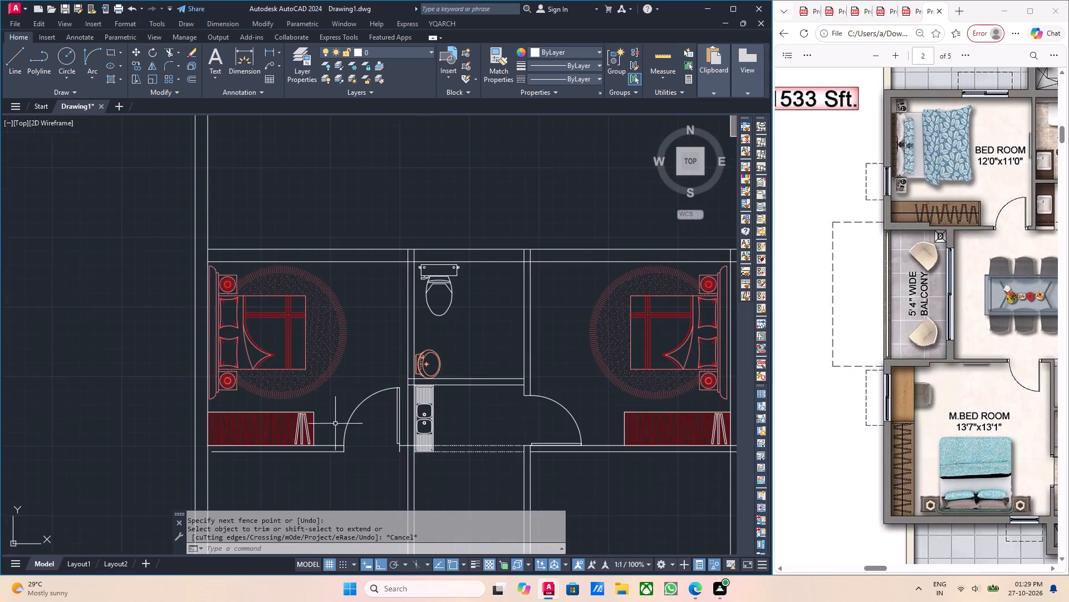
middle_drag(308, 467, 347, 356)
scroll(262, 377, up, 1)
scroll(265, 324, up, 2)
drag(265, 322, 253, 300)
click(239, 293)
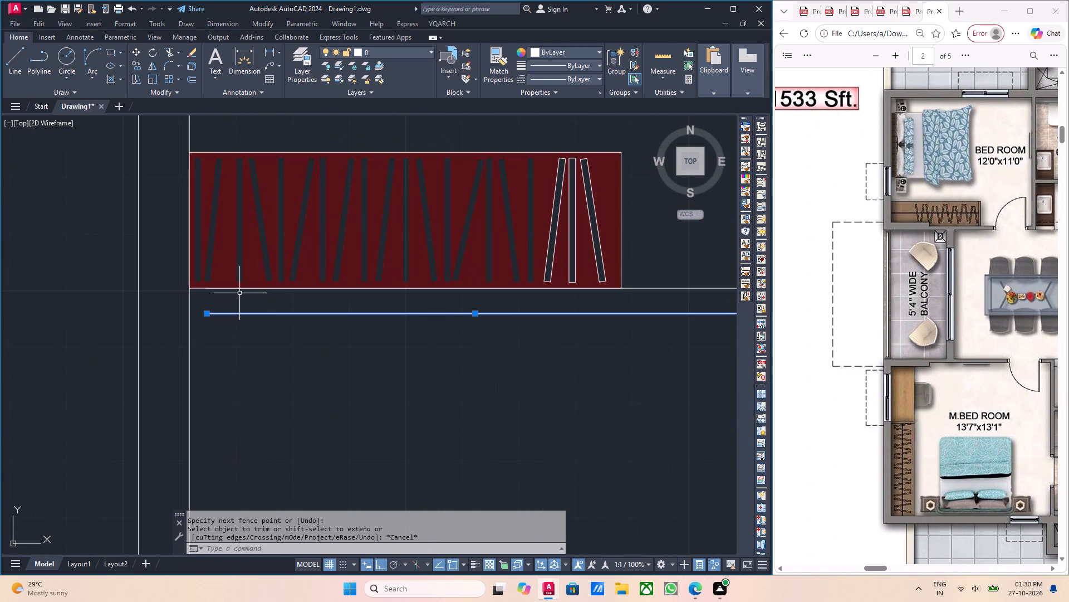
click(204, 315)
click(192, 314)
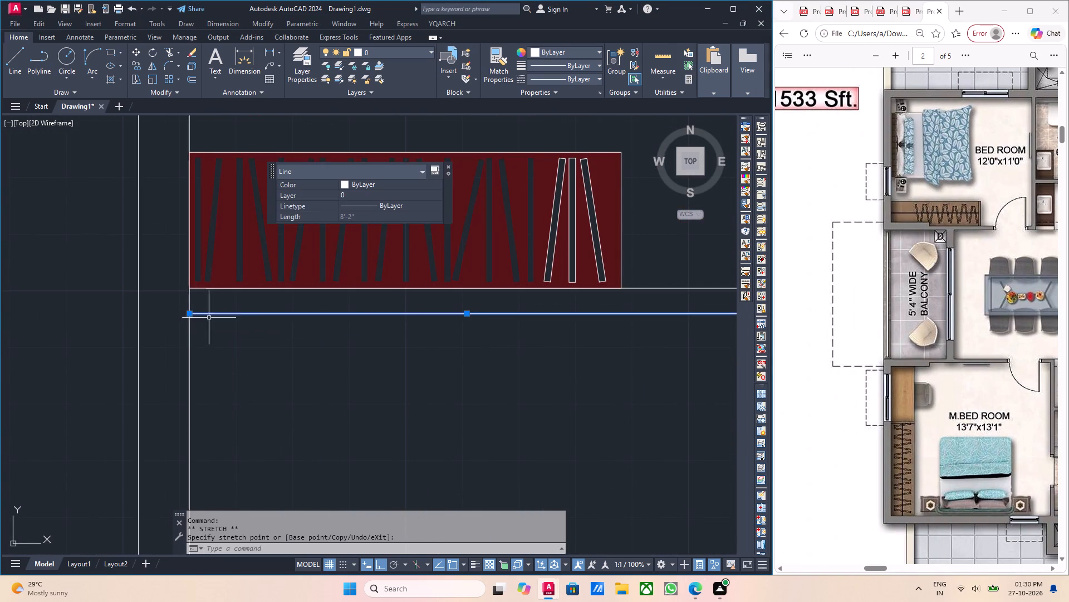
scroll(243, 332, down, 2)
key(Escape)
Offset the west wall's inner line 5'4" to the east to mark the balcony width.
middle_drag(239, 351, 217, 339)
drag(219, 391, 210, 391)
click(204, 391)
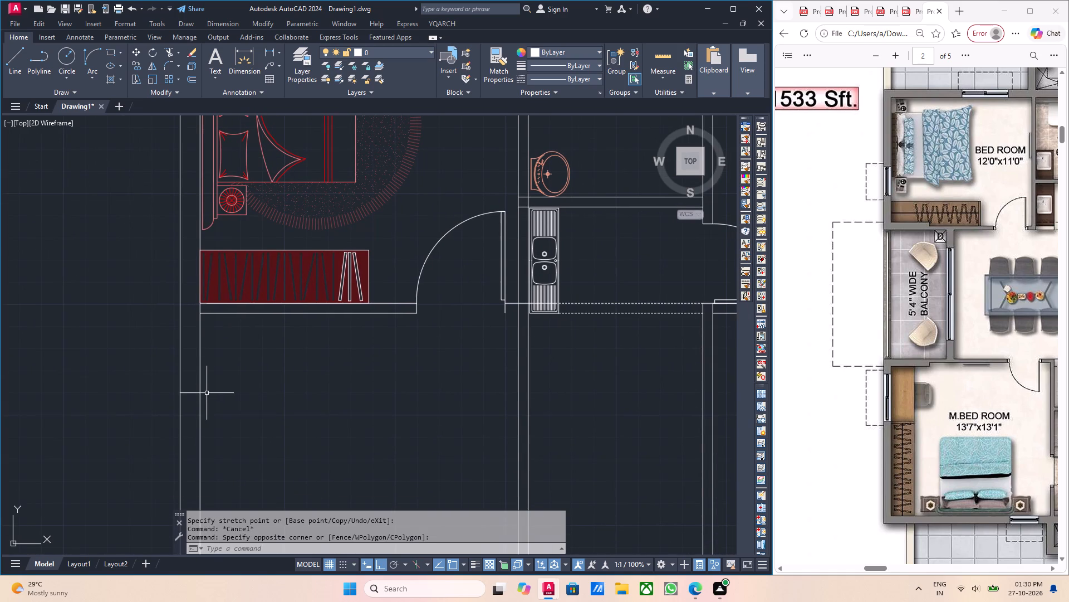
click(209, 394)
click(187, 391)
middle_drag(300, 414, 256, 402)
middle_drag(269, 418, 252, 426)
key(o)
key(Return)
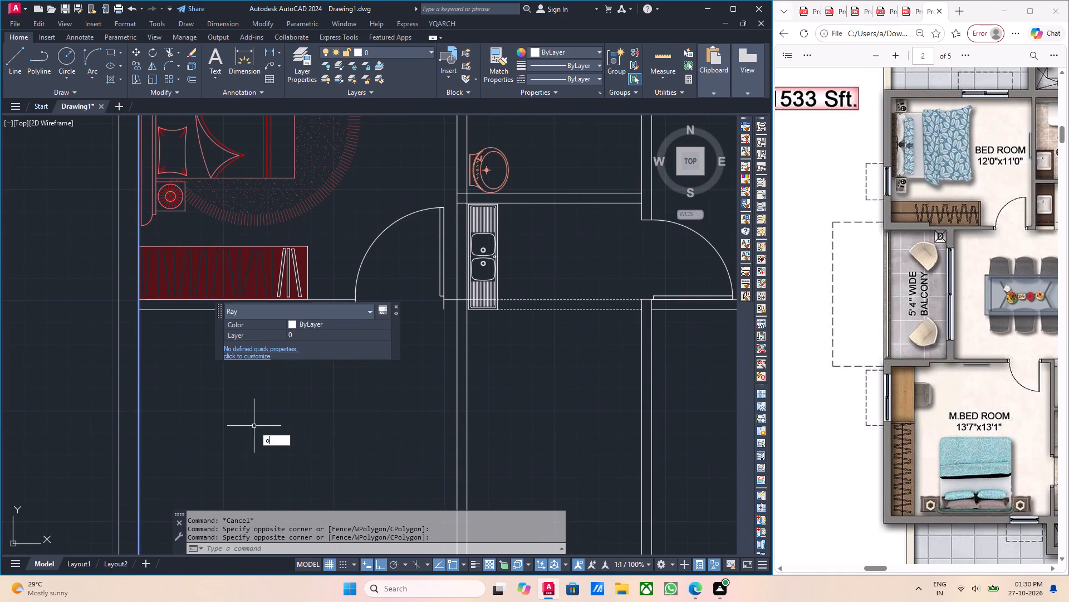
scroll(163, 394, up, 1)
click(123, 258)
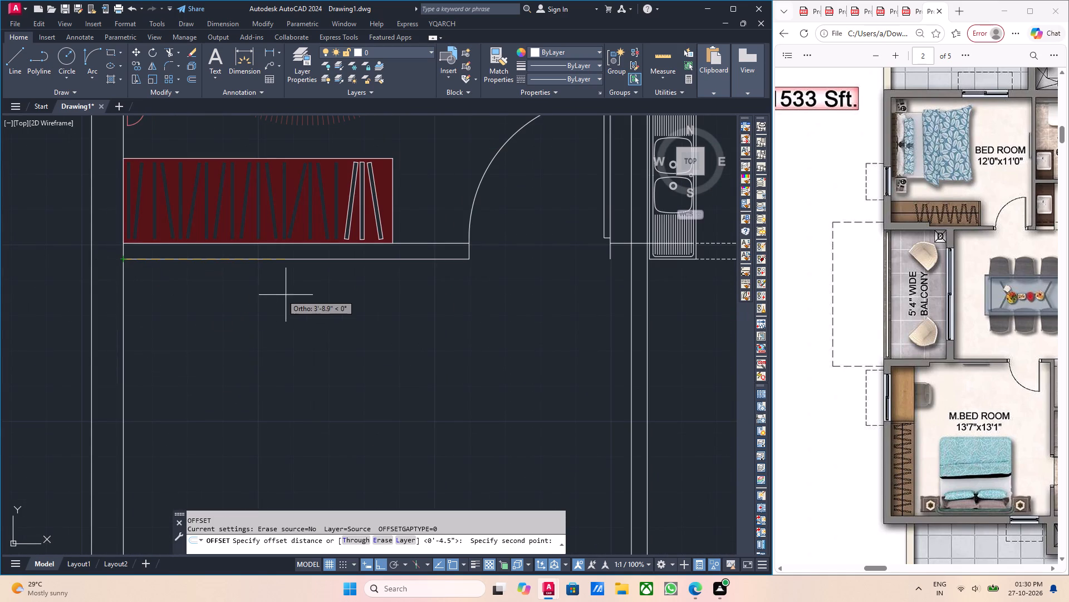
text(5'4)
key(shift+quotedbl)
key(Return)
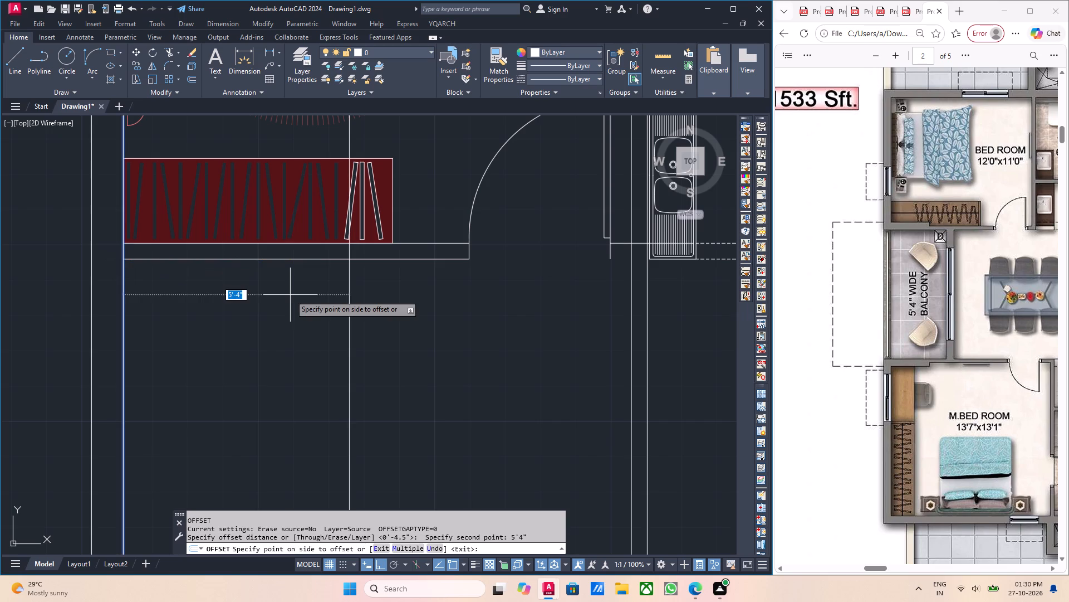
click(307, 337)
scroll(312, 337, down, 2)
key(Escape)
Copy the finished upper unit's balcony floor hatch and two chairs from its northwest corner to the wall corner below the new west bedroom's wardrobe.
scroll(352, 358, up, 1)
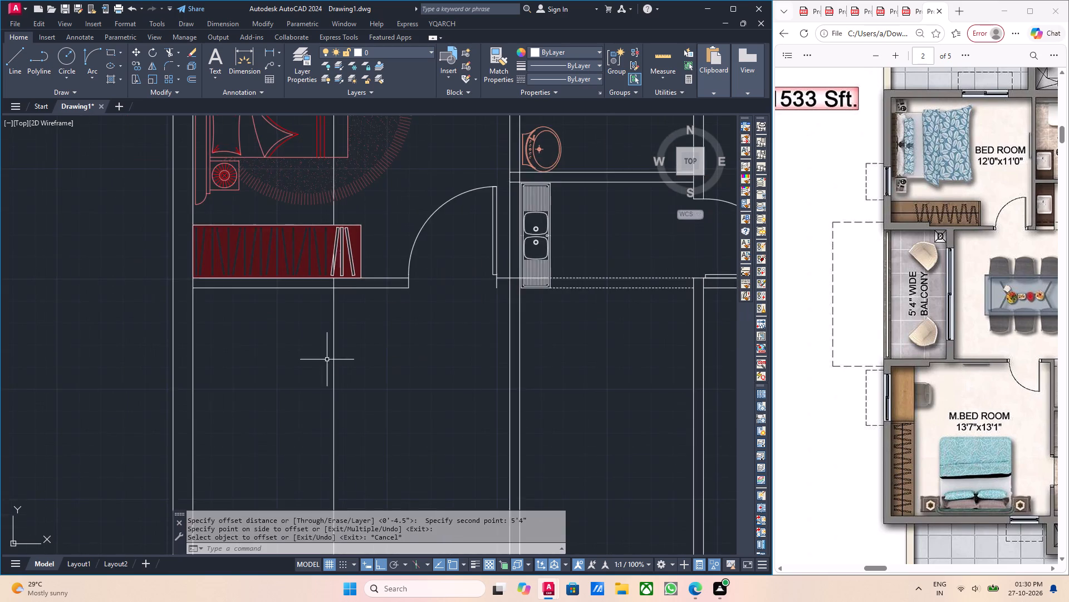
scroll(325, 360, down, 3)
middle_drag(345, 236, 350, 353)
middle_drag(328, 323, 327, 334)
middle_drag(323, 284, 344, 352)
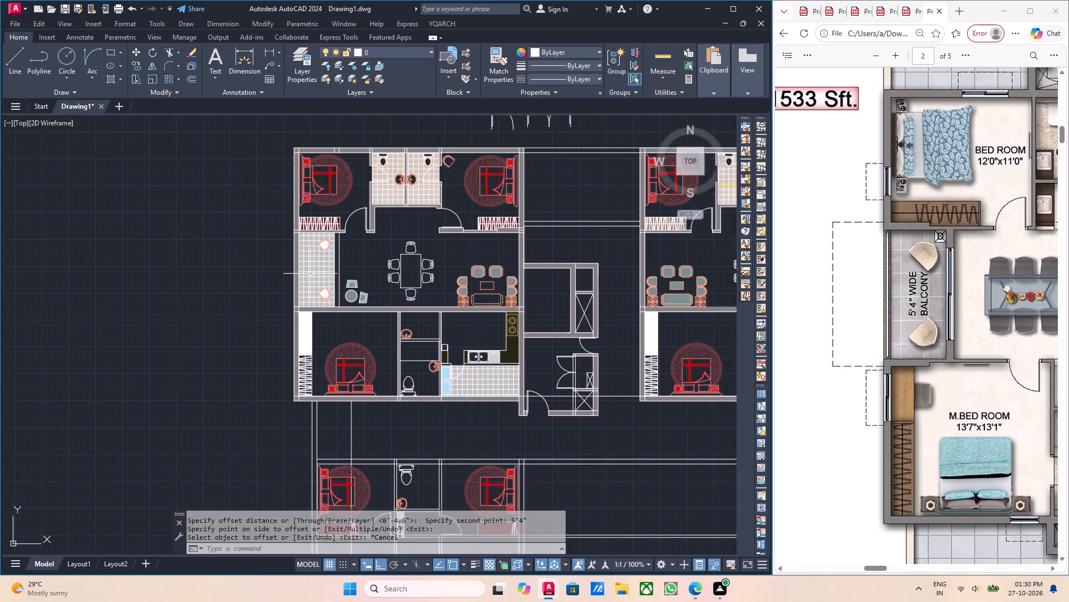
scroll(299, 237, up, 3)
click(345, 310)
middle_drag(375, 367, 360, 389)
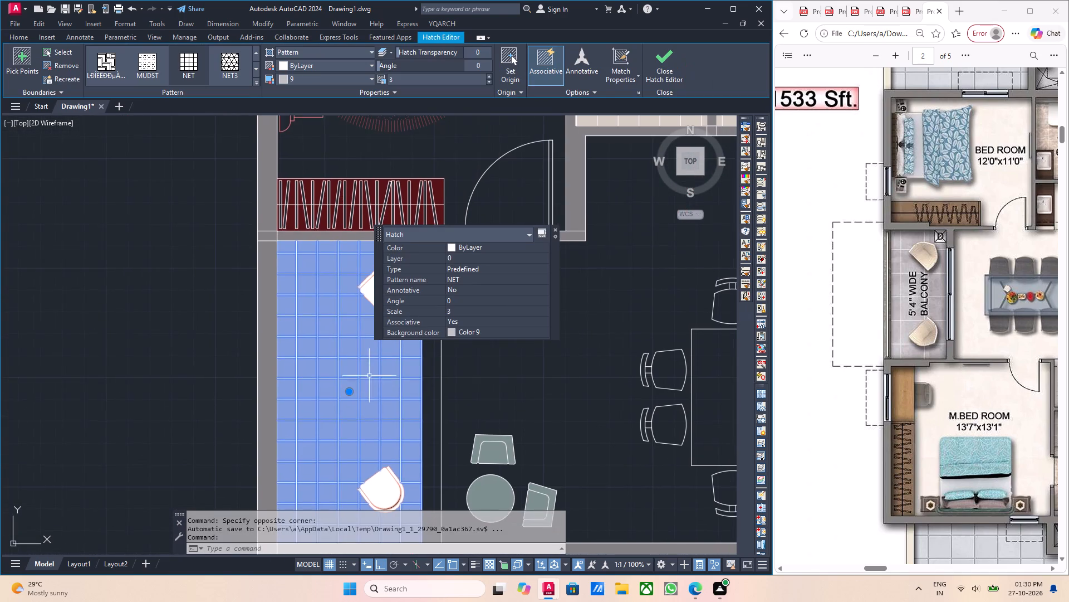
middle_drag(330, 349, 260, 366)
scroll(310, 338, up, 2)
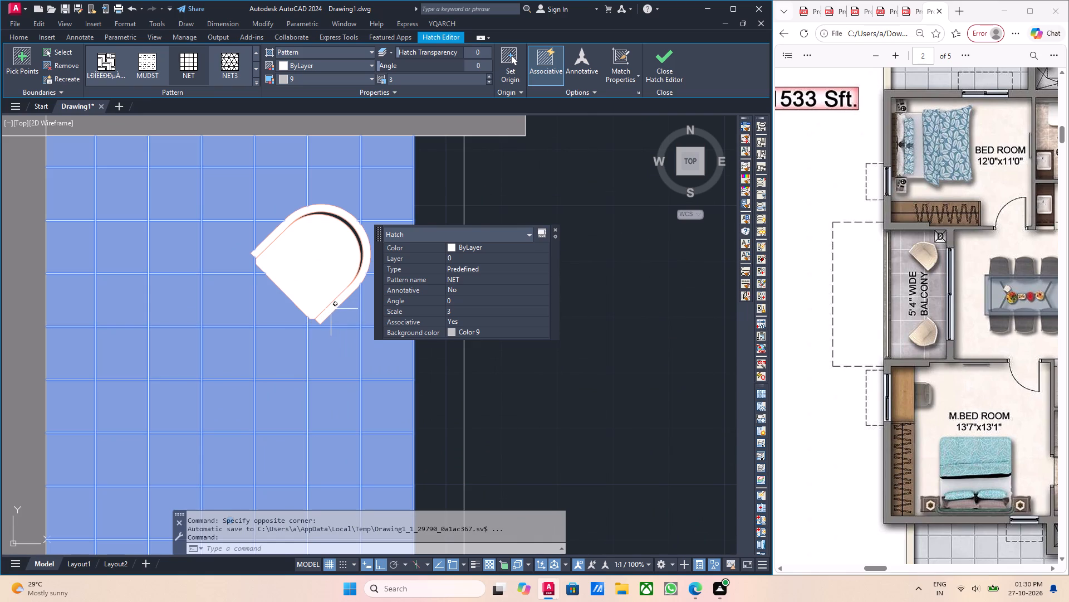
click(331, 308)
click(307, 283)
scroll(340, 302, down, 3)
middle_drag(335, 328, 324, 239)
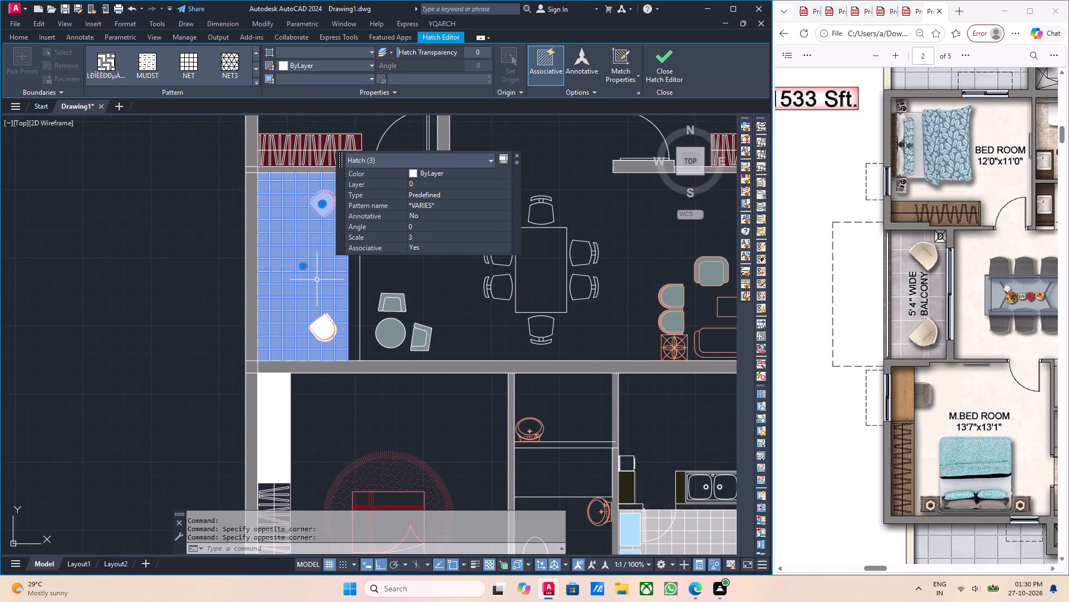
scroll(311, 316, up, 2)
click(345, 339)
click(370, 353)
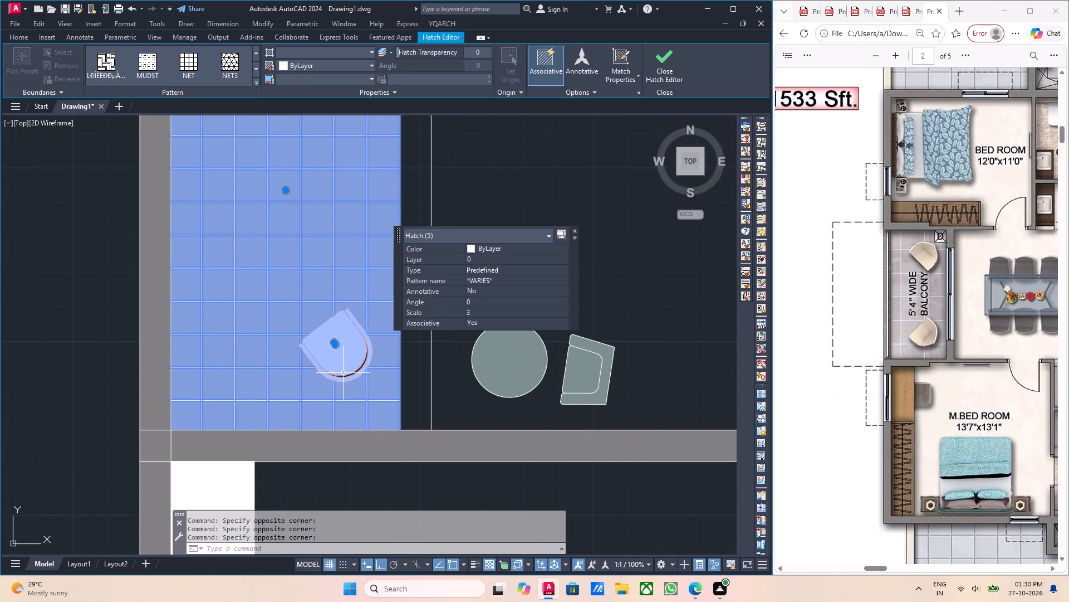
scroll(349, 348, down, 2)
middle_drag(350, 343, 341, 384)
middle_drag(351, 280, 345, 300)
scroll(262, 269, up, 2)
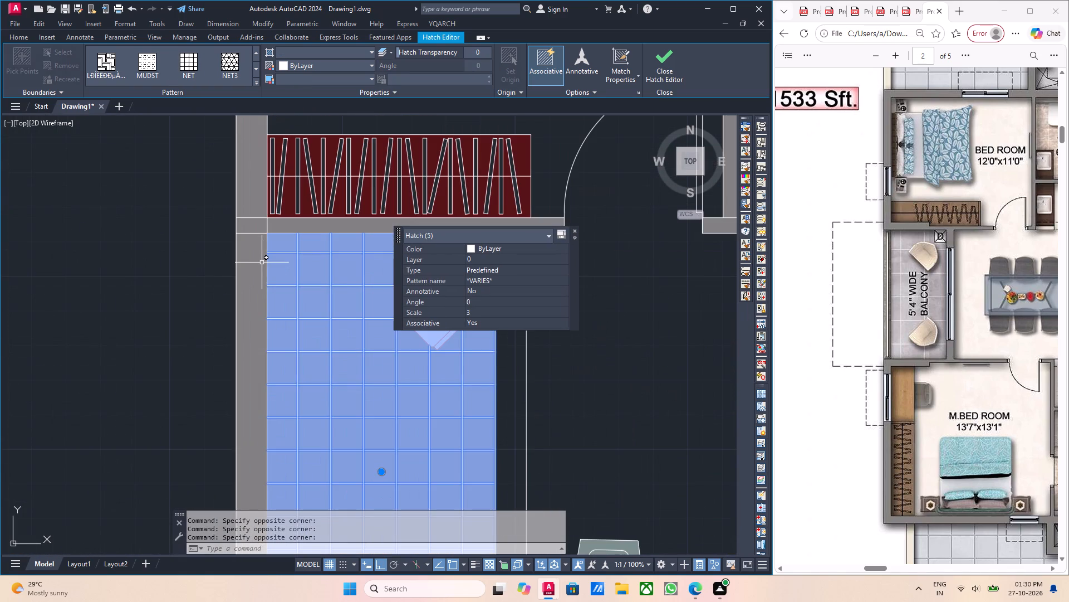
key(c)
key(o)
key(Return)
click(267, 234)
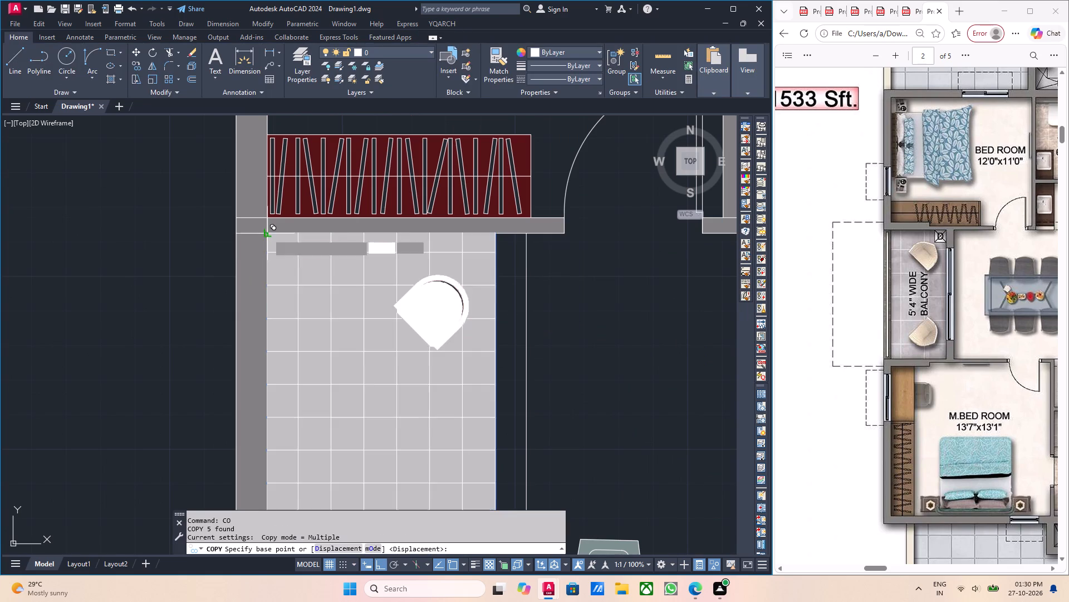
scroll(313, 312, down, 4)
middle_drag(320, 363, 293, 147)
middle_drag(321, 369, 345, 308)
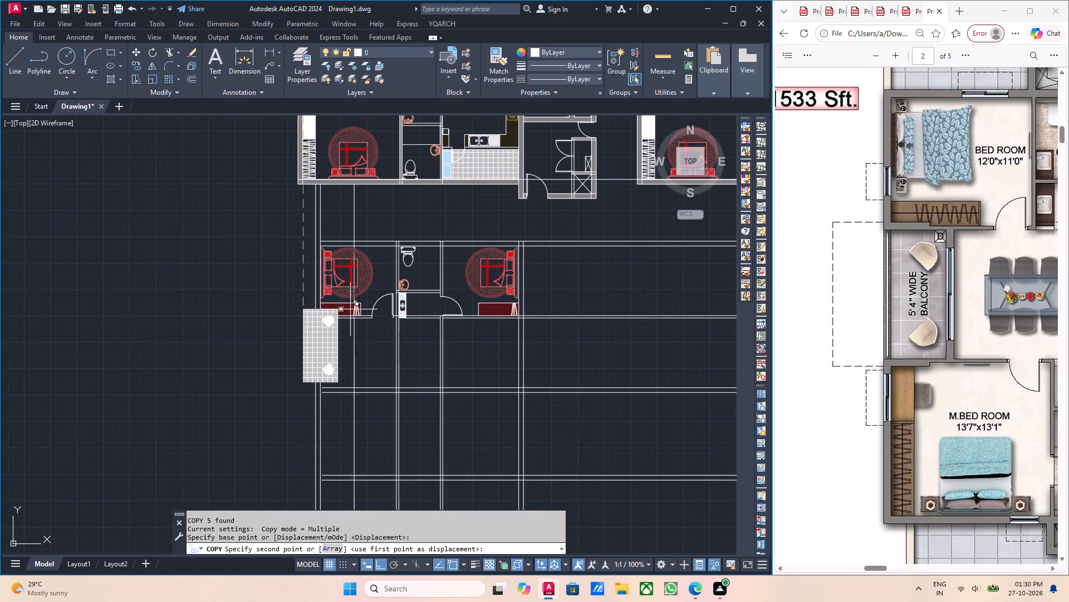
scroll(334, 317, up, 2)
click(298, 322)
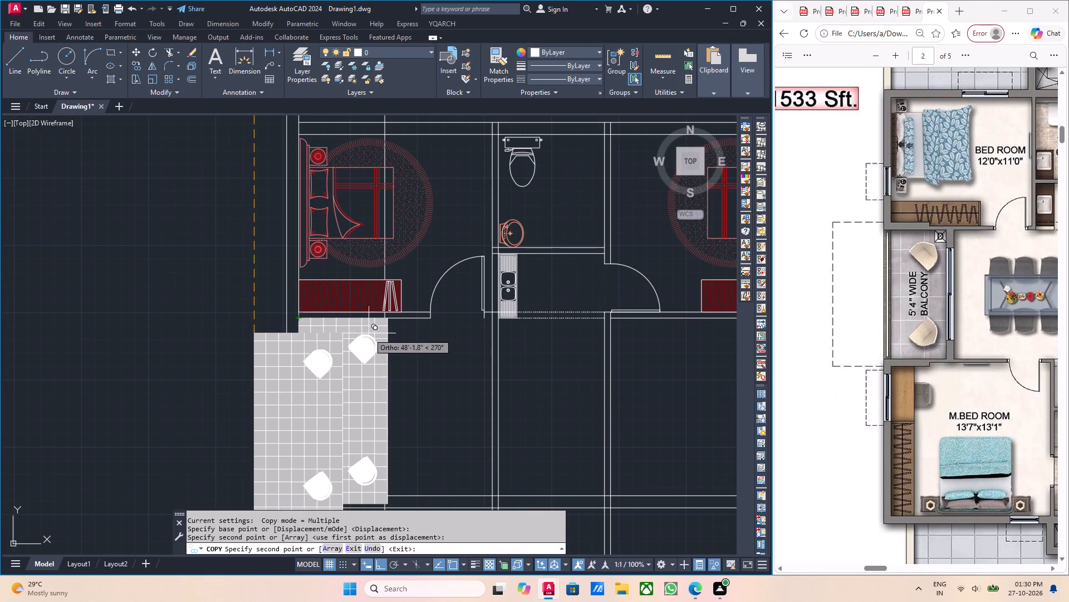
key(Escape)
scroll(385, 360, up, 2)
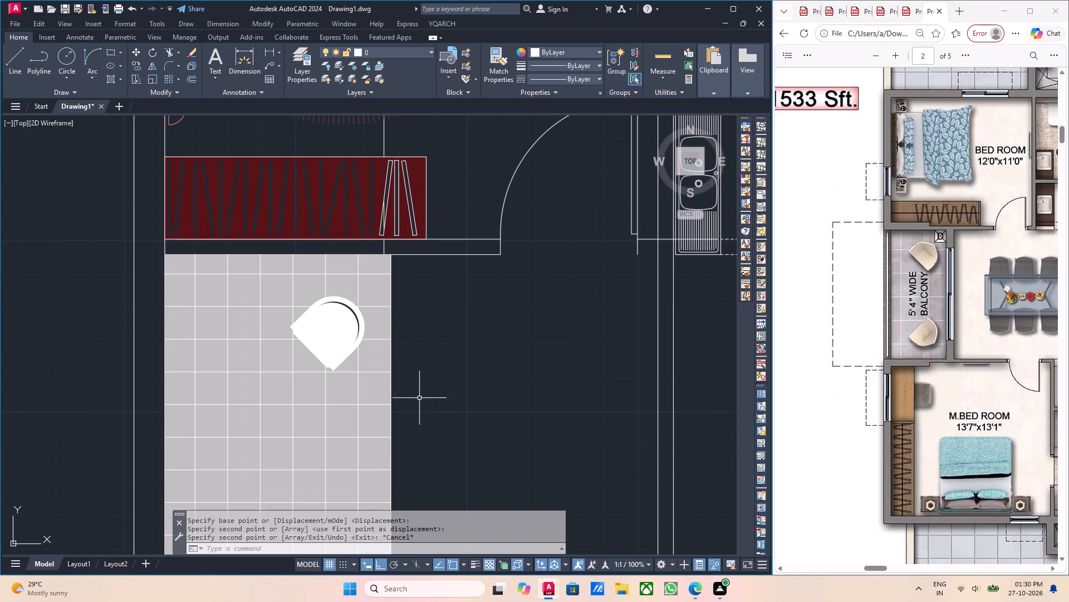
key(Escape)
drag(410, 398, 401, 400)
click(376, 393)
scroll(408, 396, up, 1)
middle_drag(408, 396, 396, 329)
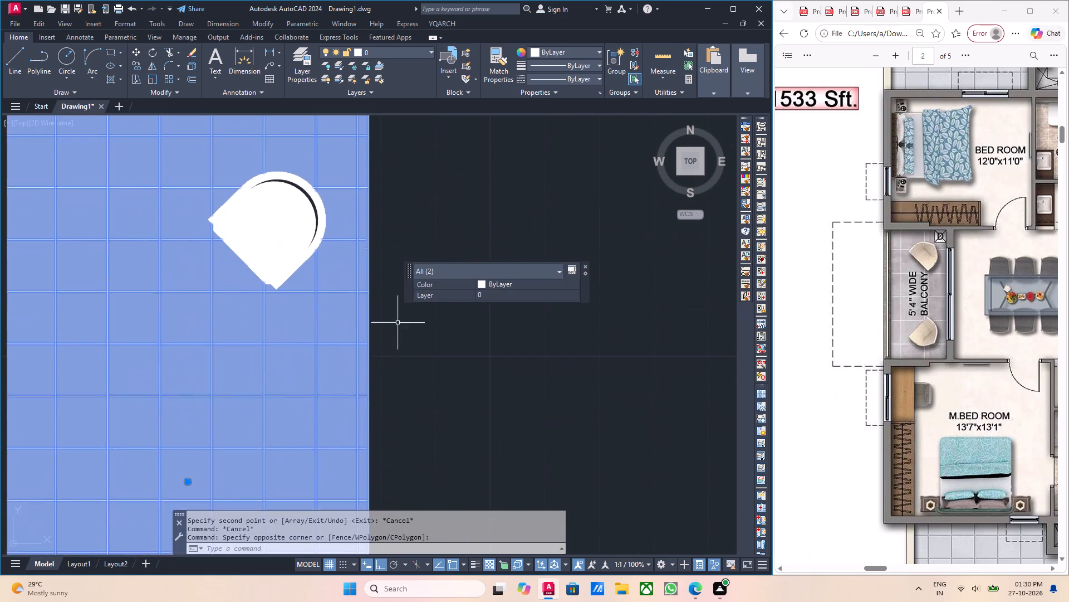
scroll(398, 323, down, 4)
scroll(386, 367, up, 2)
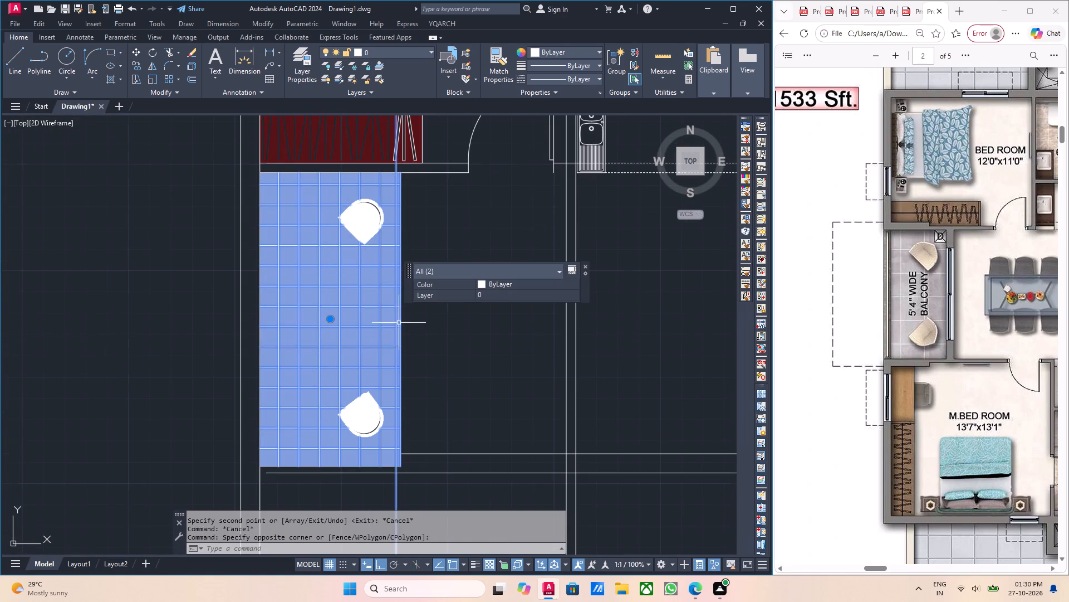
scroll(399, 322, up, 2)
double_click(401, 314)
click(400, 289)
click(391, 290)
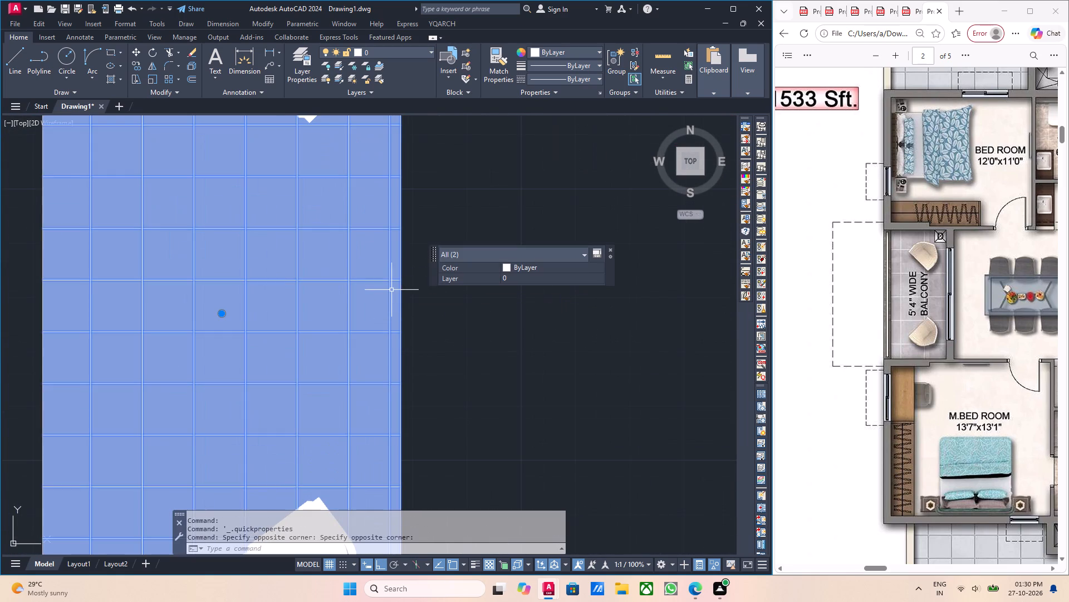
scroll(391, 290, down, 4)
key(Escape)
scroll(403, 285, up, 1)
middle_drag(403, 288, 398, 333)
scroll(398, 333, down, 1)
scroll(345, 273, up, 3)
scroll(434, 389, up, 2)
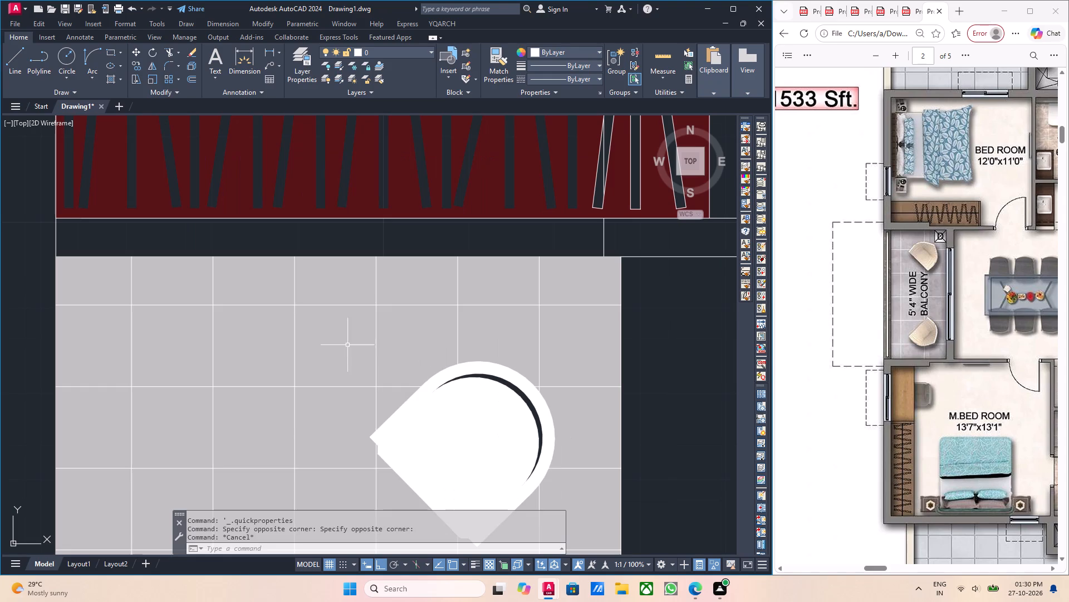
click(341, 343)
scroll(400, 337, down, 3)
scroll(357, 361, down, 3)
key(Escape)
Delete the copied balcony floor hatch, keeping the two chairs.
scroll(301, 382, up, 1)
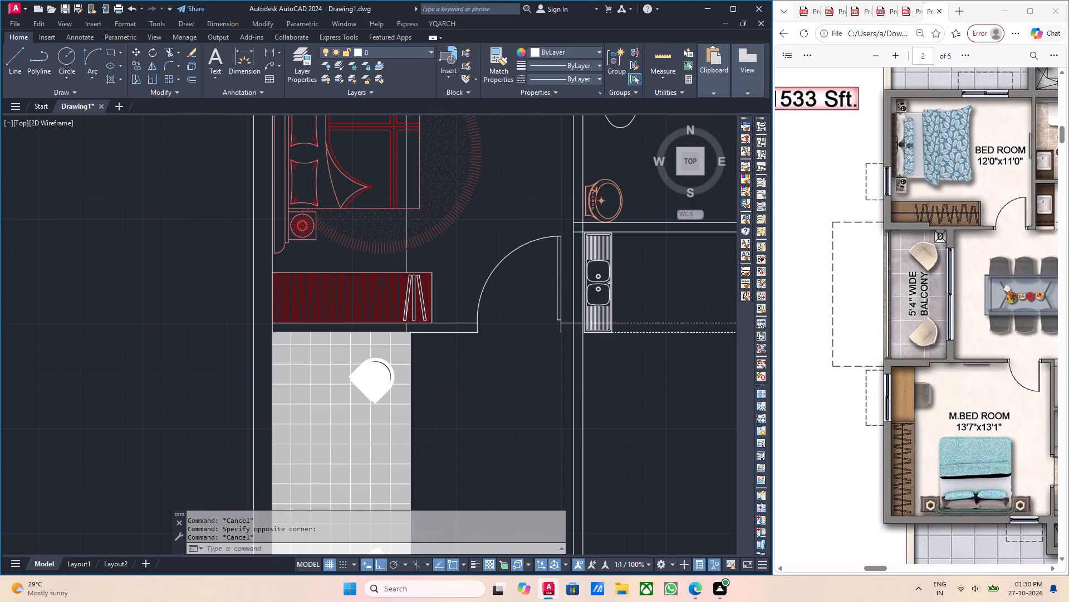
click(301, 382)
key(Delete)
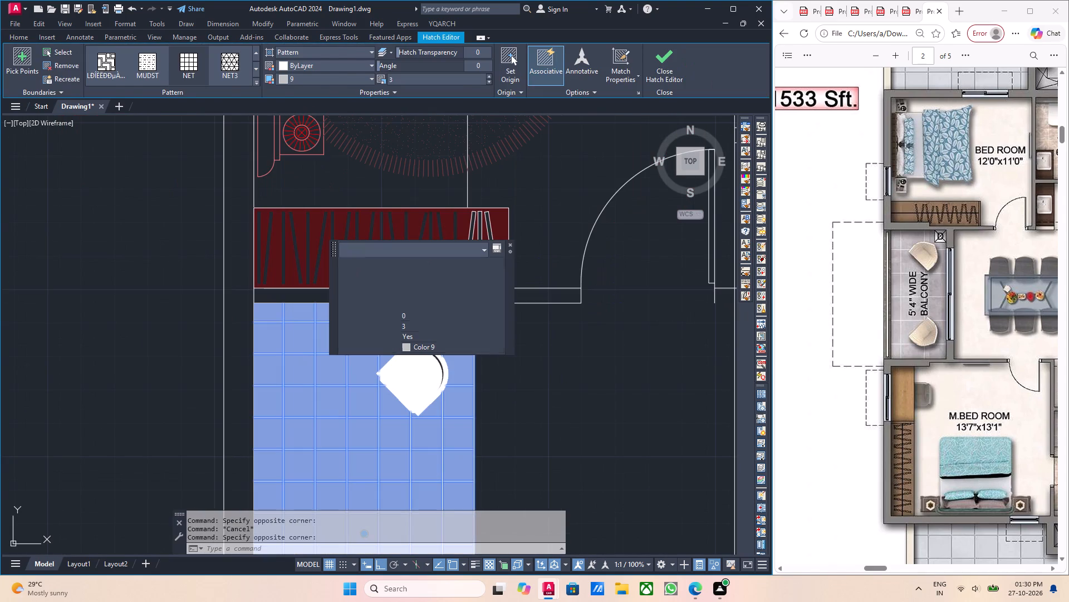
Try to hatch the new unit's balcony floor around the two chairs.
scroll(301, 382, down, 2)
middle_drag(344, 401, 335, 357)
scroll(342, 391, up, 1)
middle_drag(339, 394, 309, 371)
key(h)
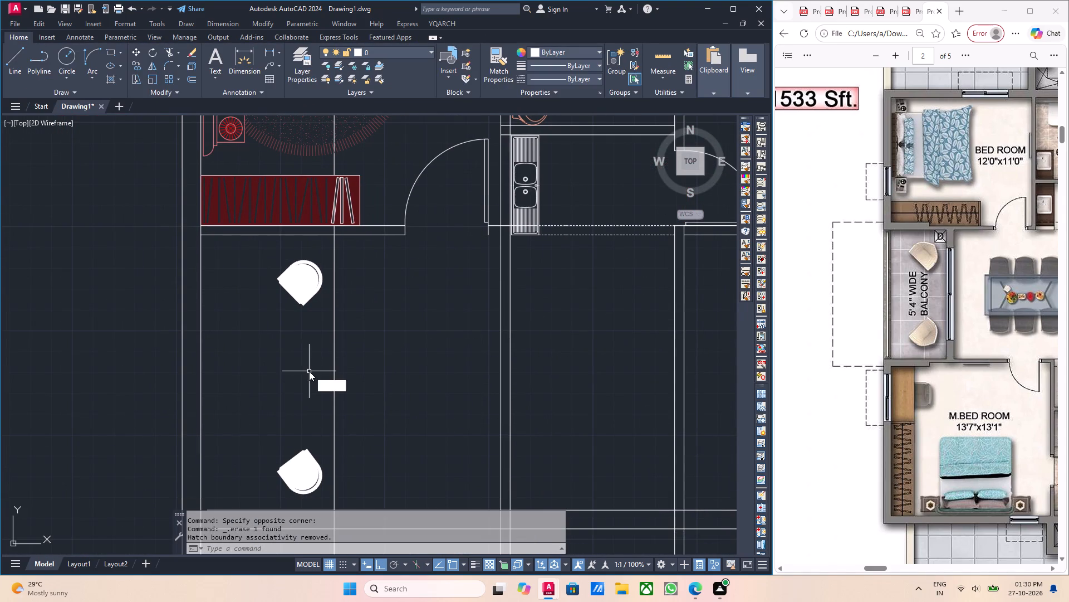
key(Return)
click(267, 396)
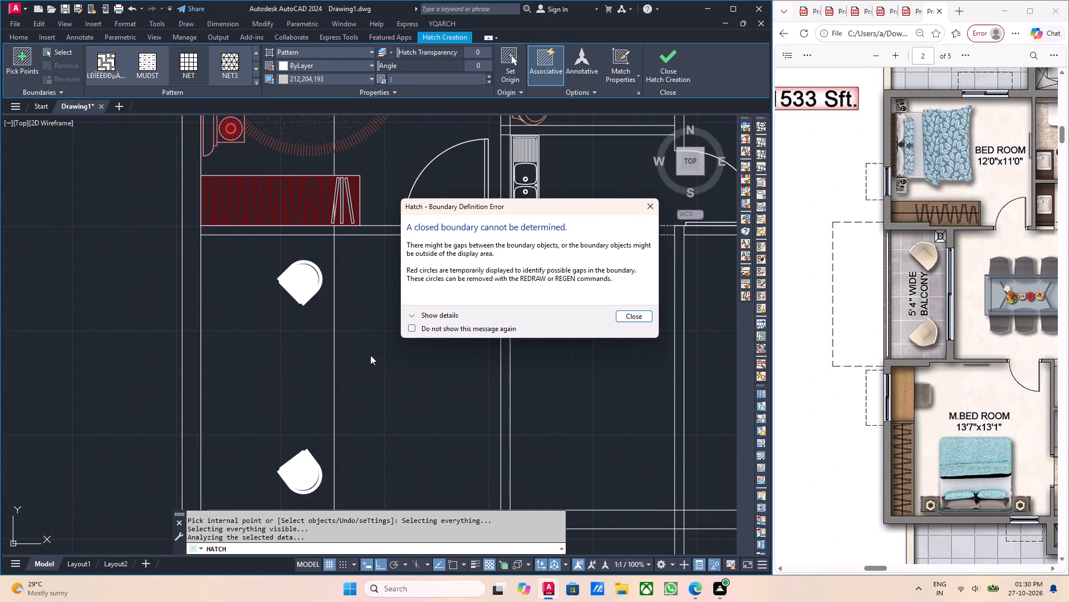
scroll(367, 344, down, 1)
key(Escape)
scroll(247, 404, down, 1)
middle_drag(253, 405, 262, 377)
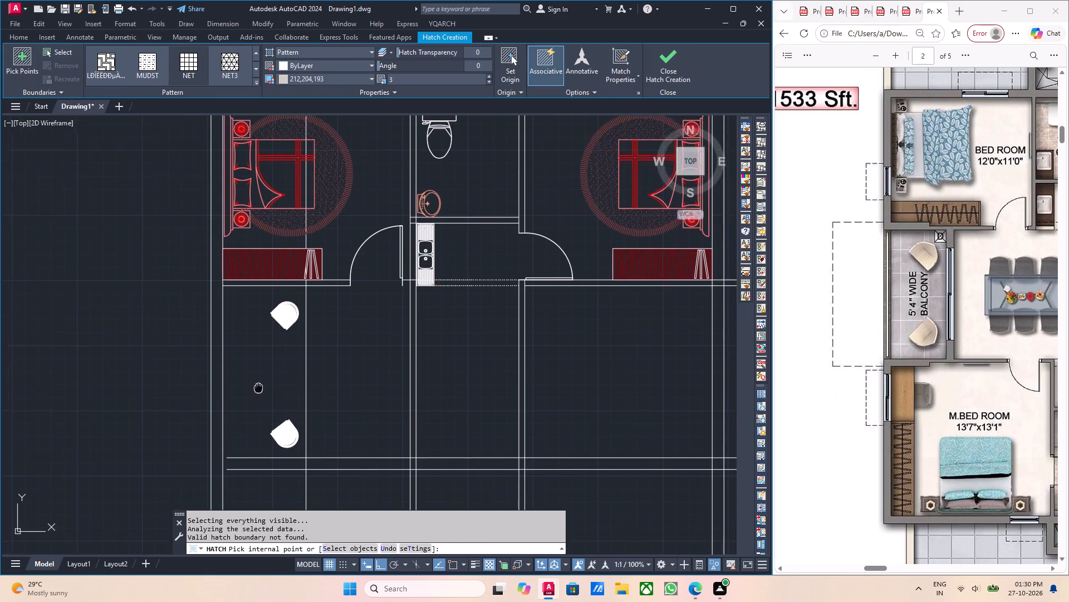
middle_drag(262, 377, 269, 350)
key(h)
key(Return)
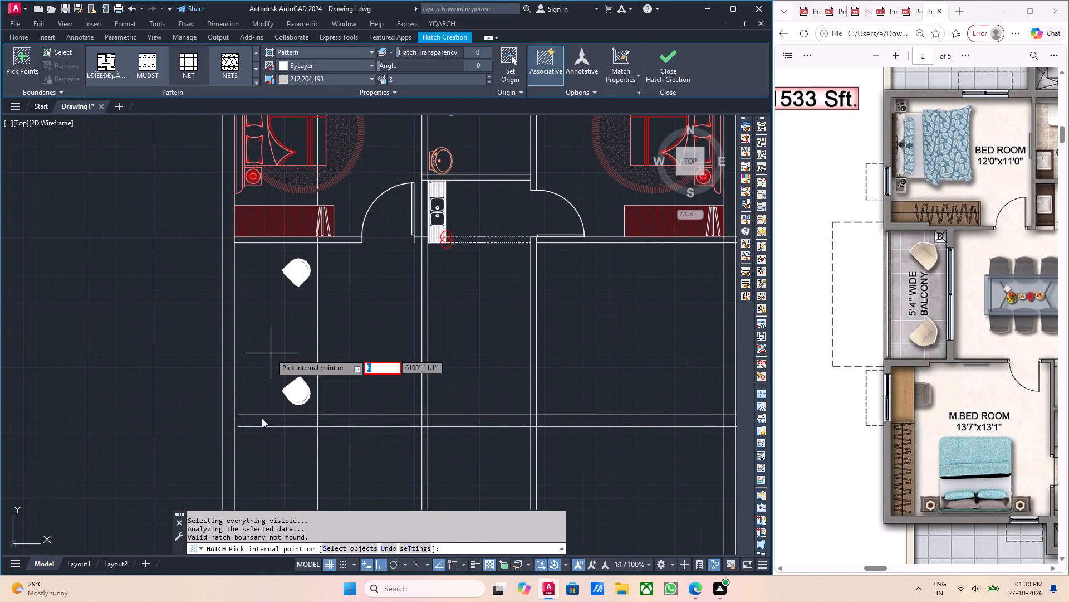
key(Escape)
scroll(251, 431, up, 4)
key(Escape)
Stretch the west ends of both wall lines south of the balcony chairs to meet the west wall's inner line.
drag(246, 387, 212, 360)
click(198, 339)
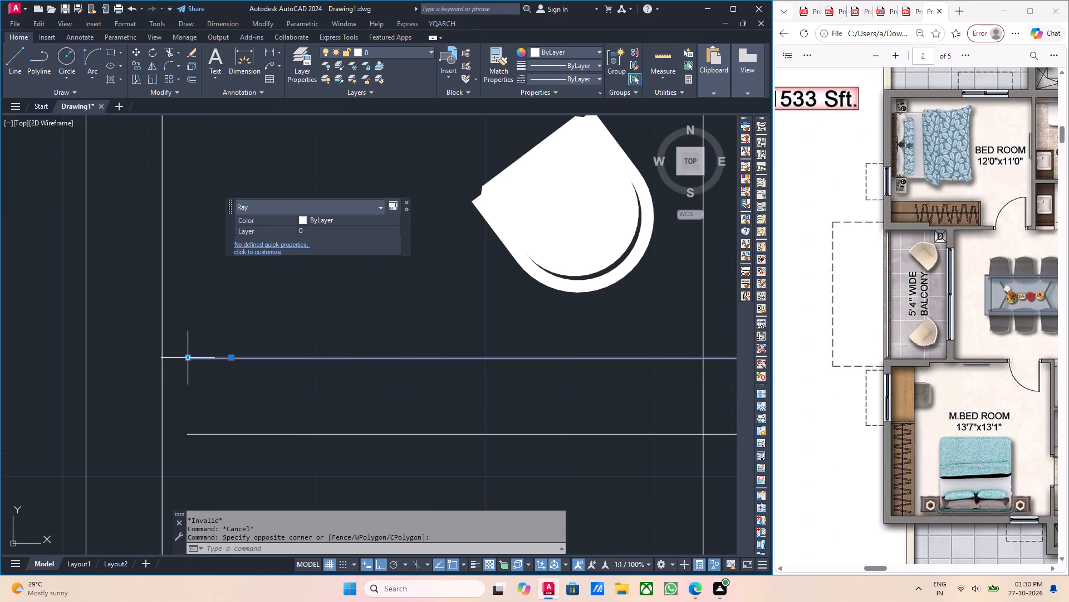
click(185, 357)
click(159, 357)
click(190, 438)
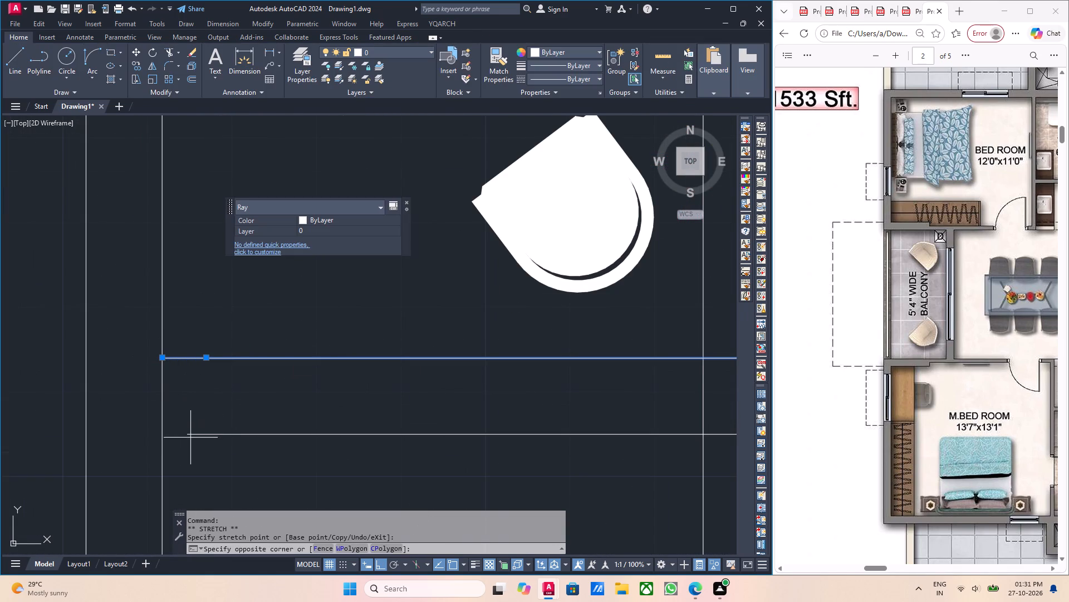
click(188, 433)
click(188, 432)
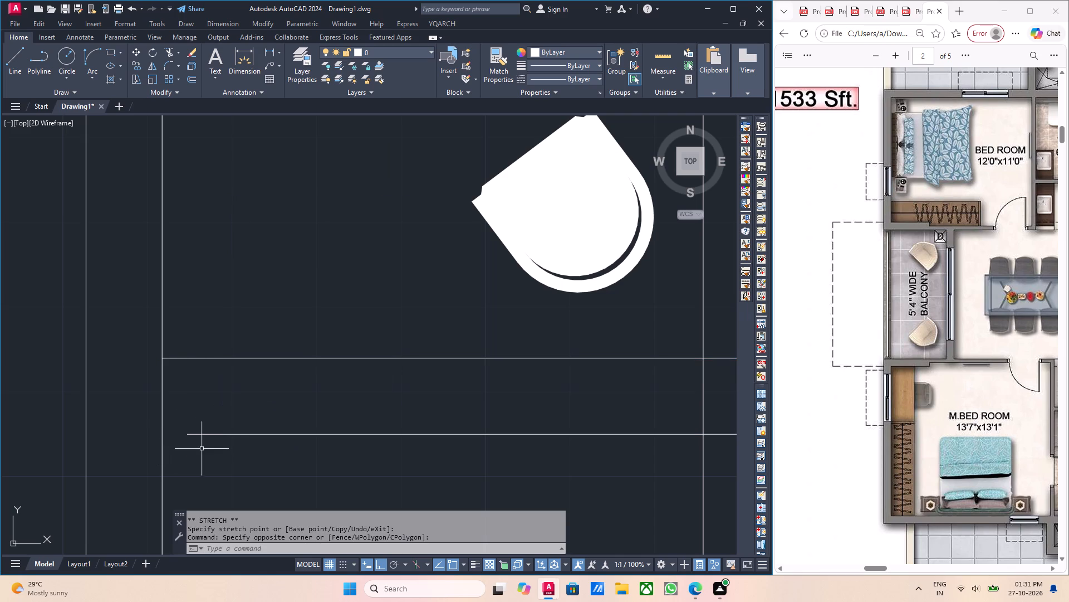
drag(202, 449, 197, 444)
click(179, 427)
click(187, 435)
click(161, 433)
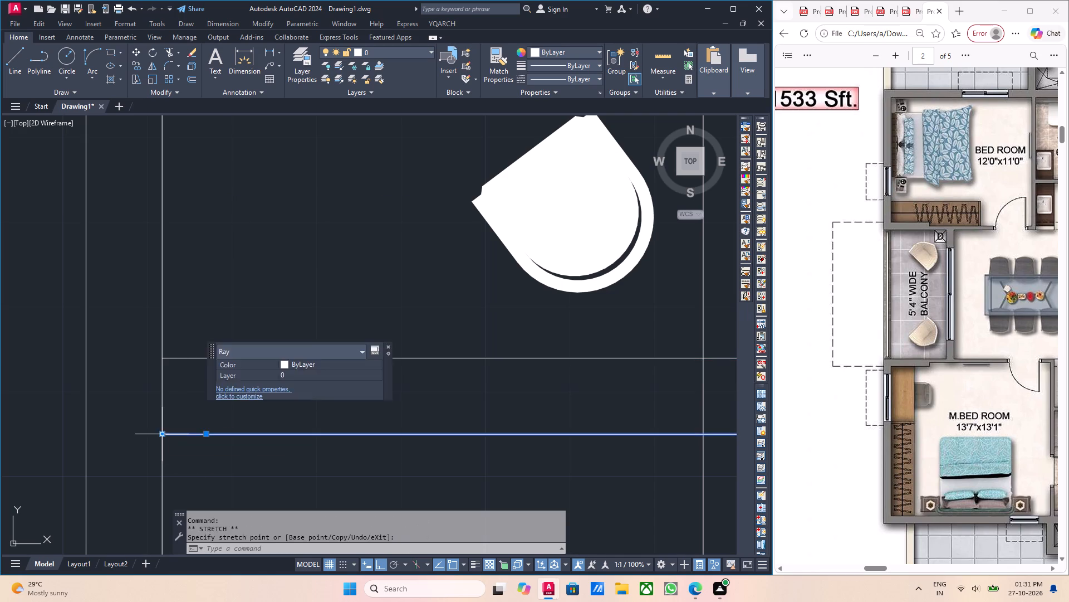
key(Escape)
Hatch the enclosed balcony floor around the two chairs with the current square tile pattern and settings.
scroll(183, 427, down, 3)
scroll(253, 356, down, 1)
middle_drag(250, 326, 250, 371)
key(h)
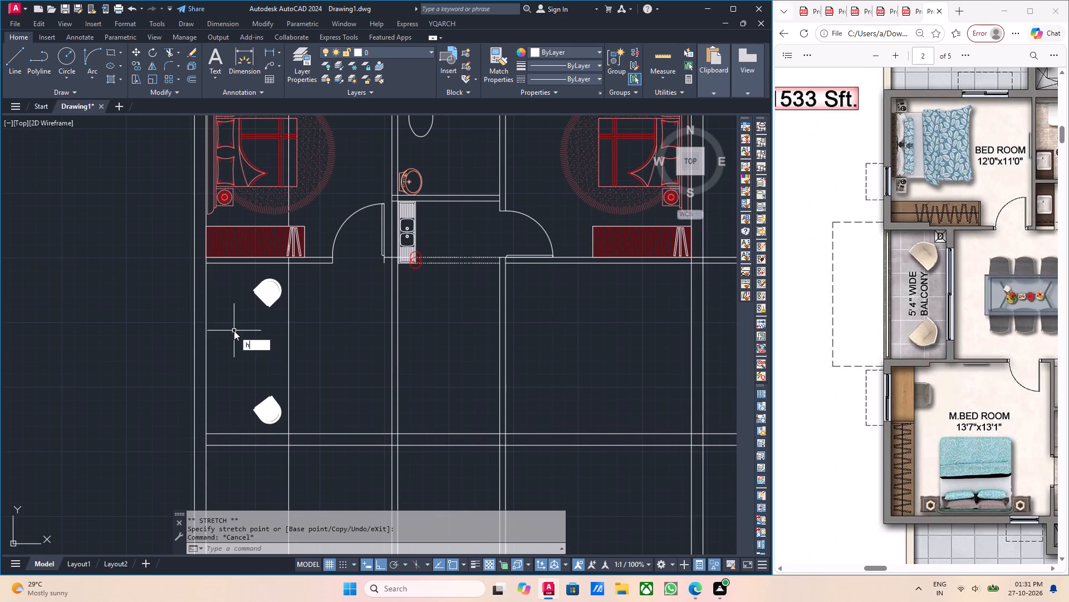
key(Return)
scroll(239, 349, down, 1)
click(241, 351)
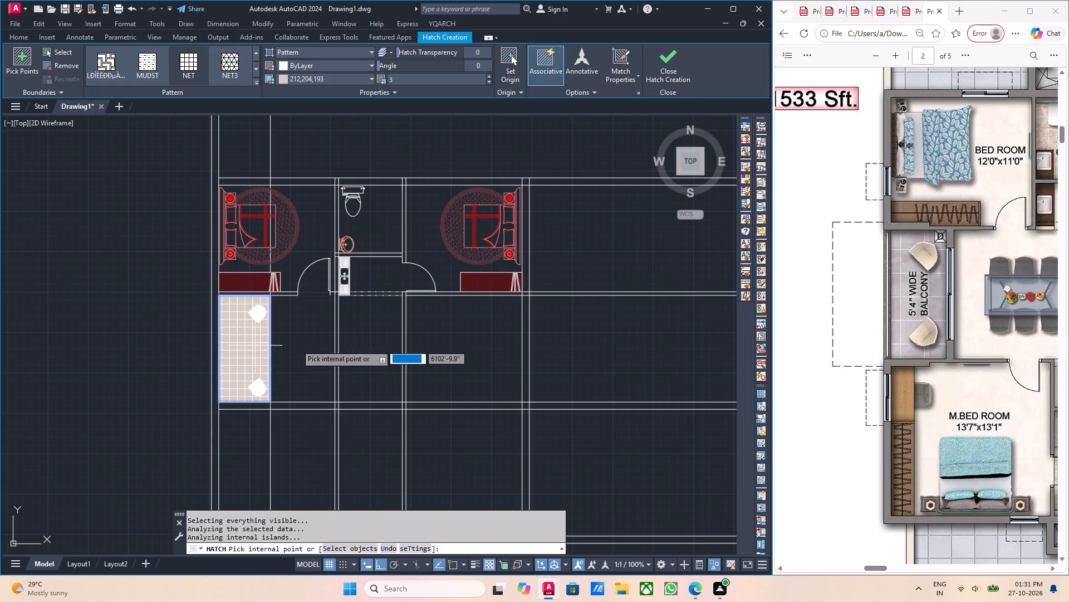
key(Escape)
middle_drag(321, 370, 291, 377)
key(Escape)
key(Escape)
key(Escape)
Match the new balcony floor hatch's properties to the finished upper unit's balcony floor hatch.
middle_drag(237, 371, 290, 479)
scroll(297, 406, down, 1)
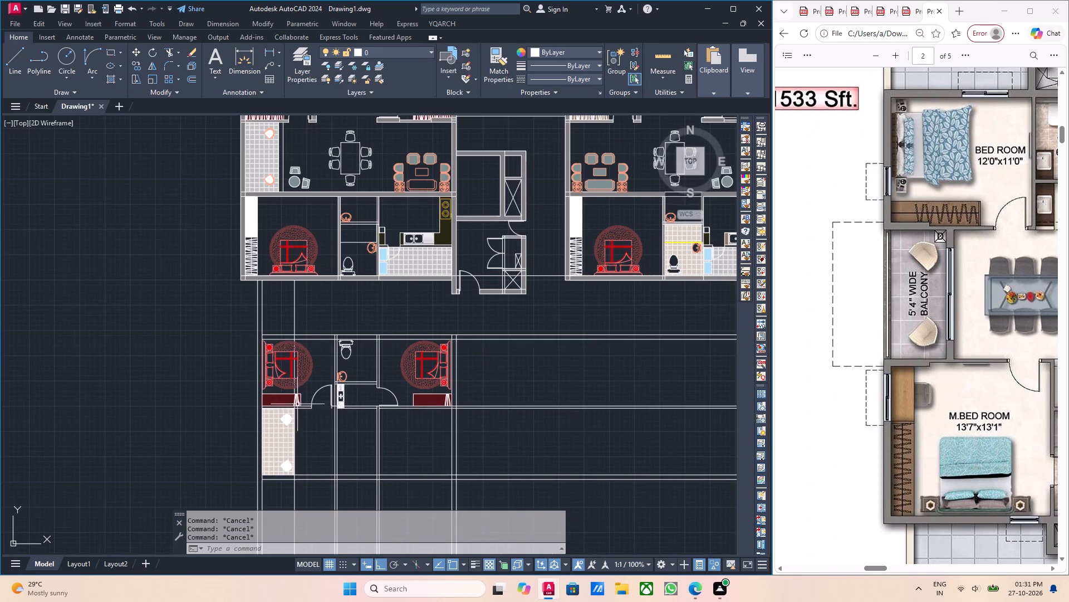
middle_drag(293, 358, 300, 407)
text(ma)
key(Return)
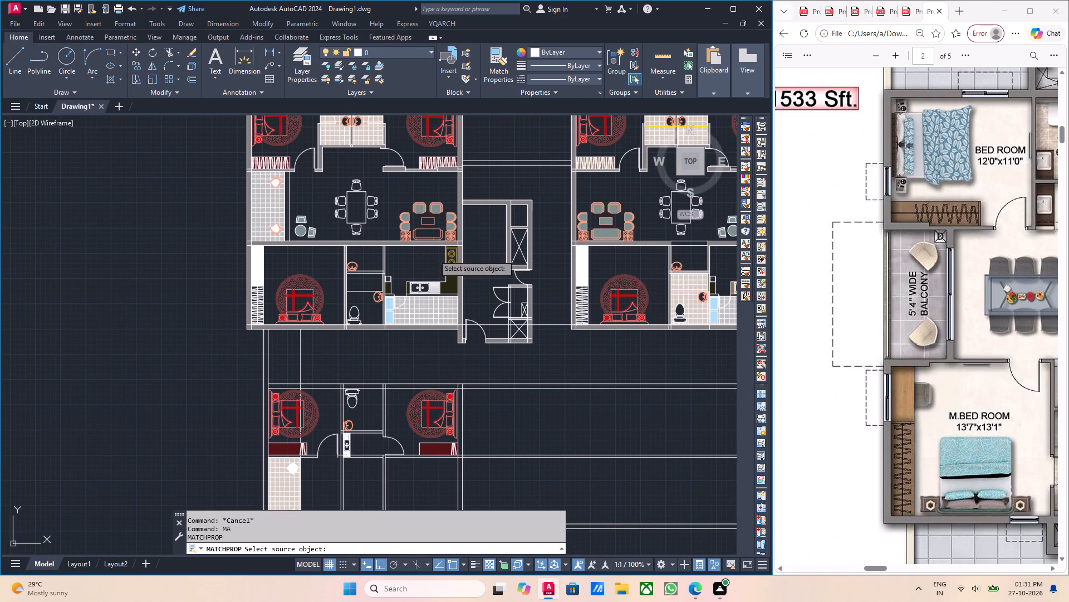
scroll(265, 182, up, 7)
click(301, 200)
scroll(301, 200, down, 4)
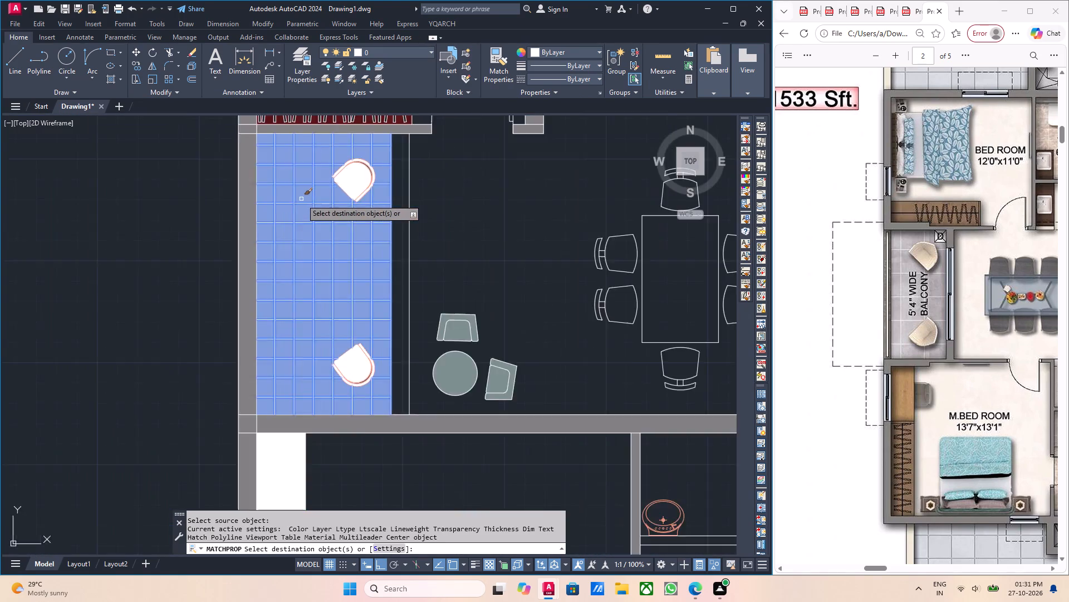
scroll(301, 199, down, 4)
middle_drag(311, 369, 281, 103)
scroll(274, 135, up, 1)
middle_drag(273, 137, 287, 286)
scroll(295, 267, up, 4)
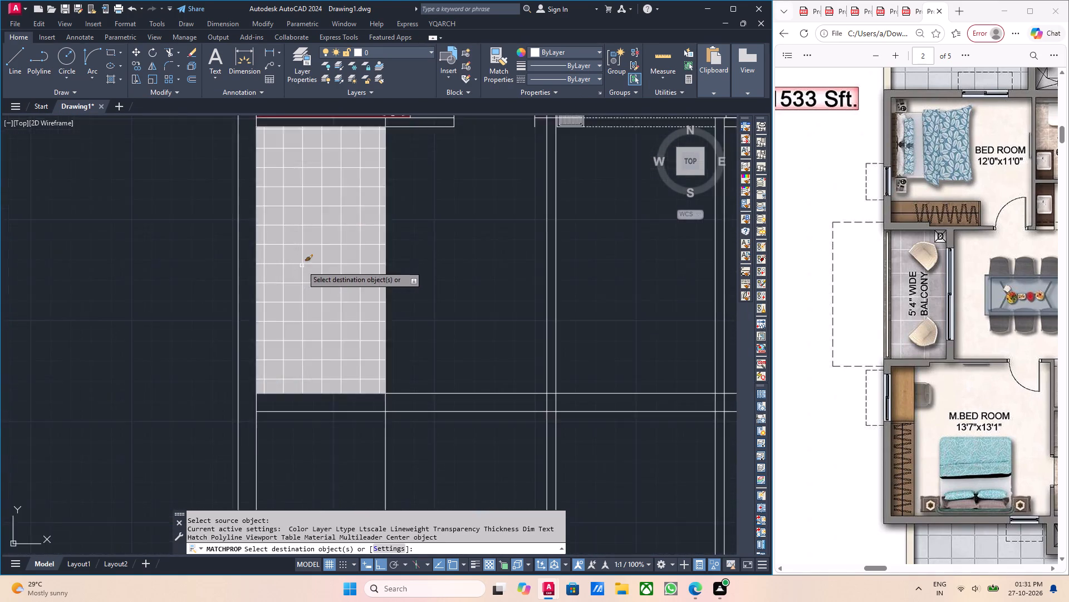
scroll(302, 265, up, 3)
click(322, 229)
scroll(323, 229, down, 6)
key(Escape)
key(Escape)
Compare the new unit's balcony hatch and chairs with the finished upper unit's balcony and living-dining furniture.
middle_drag(331, 243, 326, 271)
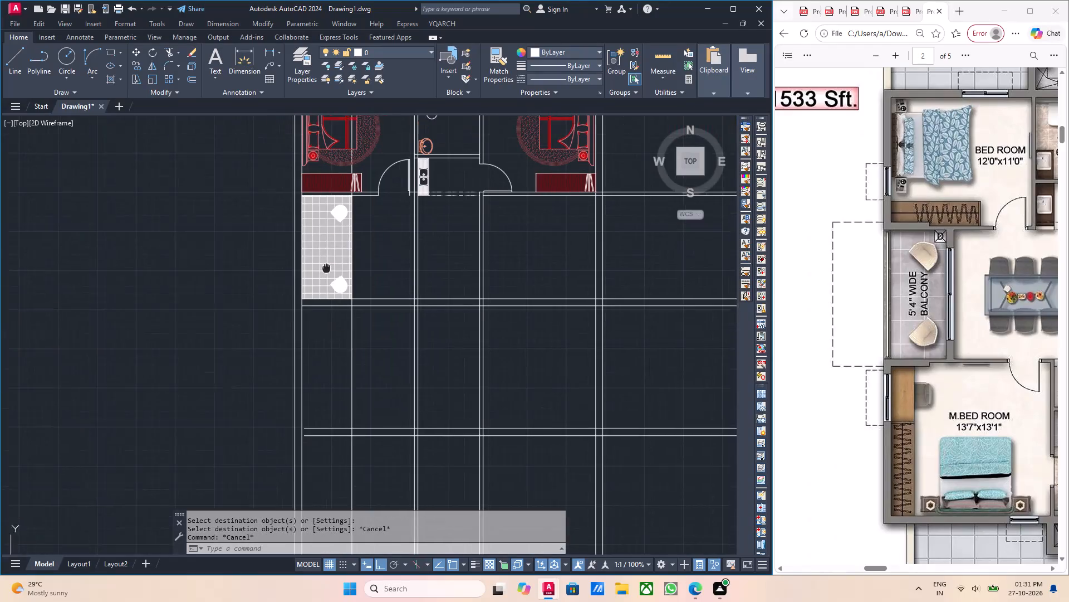
middle_drag(326, 271, 322, 280)
key(Escape)
middle_drag(341, 276, 307, 311)
middle_drag(309, 308, 306, 334)
key(Escape)
scroll(305, 275, up, 6)
key(Escape)
scroll(293, 309, down, 2)
key(Escape)
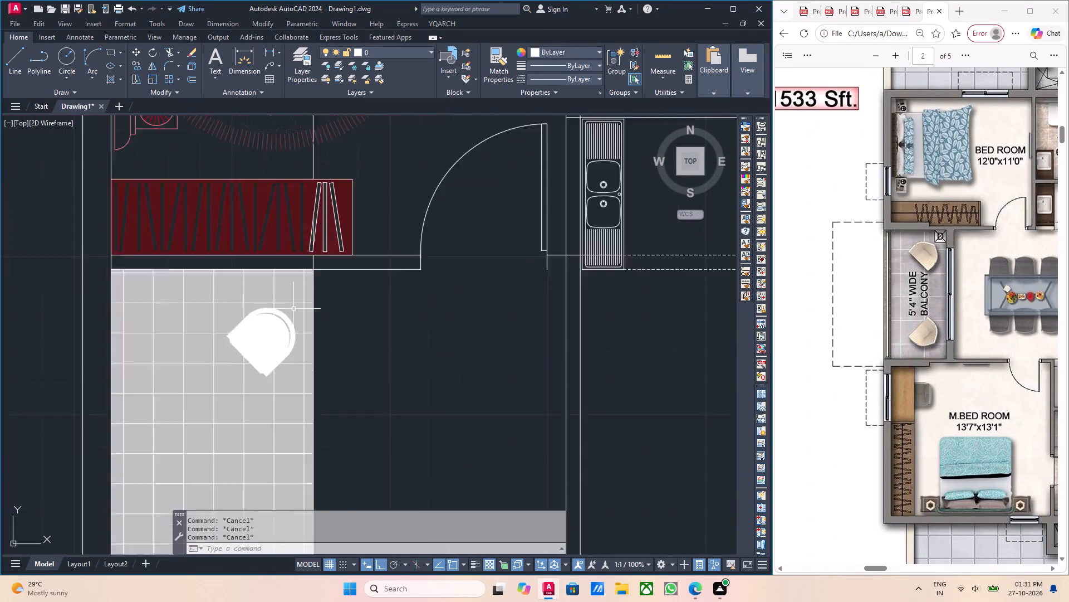
scroll(293, 309, down, 6)
middle_drag(317, 255, 305, 328)
middle_drag(305, 268, 301, 291)
scroll(263, 211, up, 3)
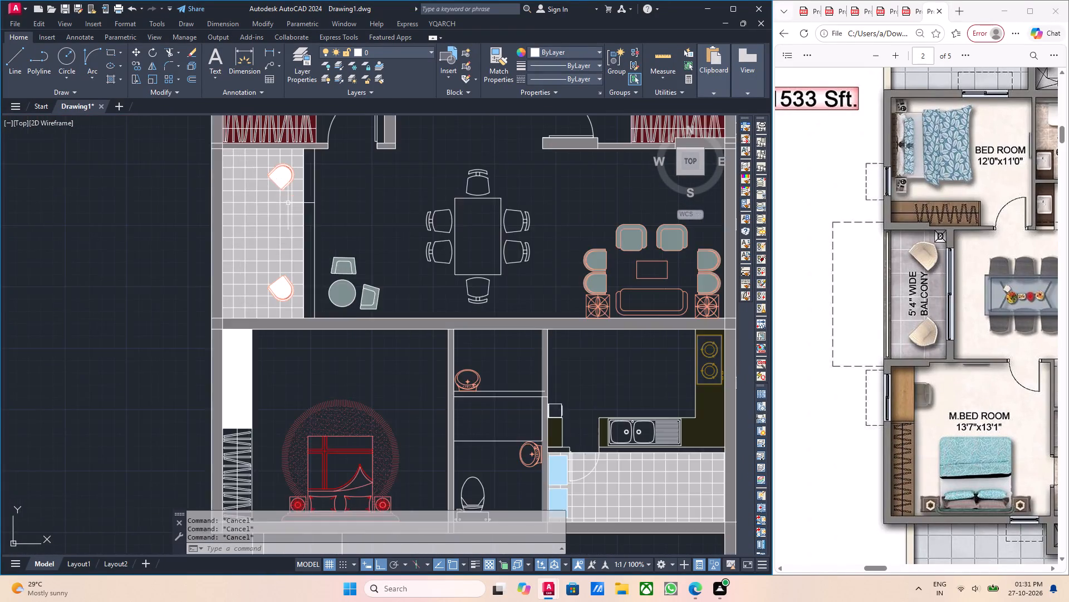
scroll(290, 202, up, 3)
scroll(285, 199, down, 1)
middle_drag(285, 201, 285, 298)
scroll(282, 203, up, 4)
scroll(295, 222, down, 4)
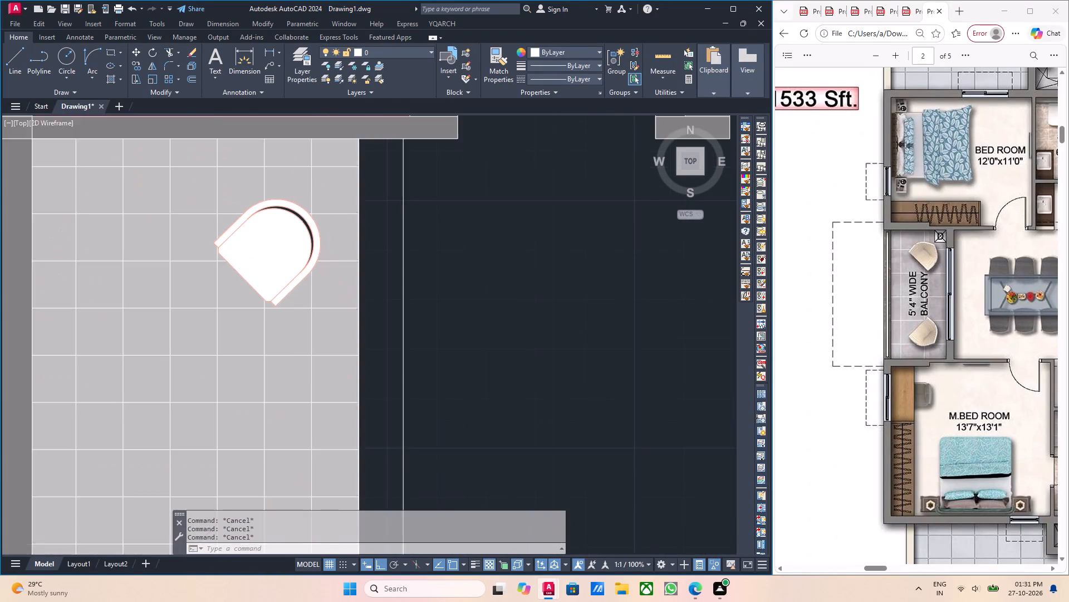
scroll(288, 222, down, 5)
scroll(320, 258, up, 1)
middle_drag(308, 283, 284, 278)
middle_drag(281, 315, 259, 264)
middle_drag(269, 280, 253, 306)
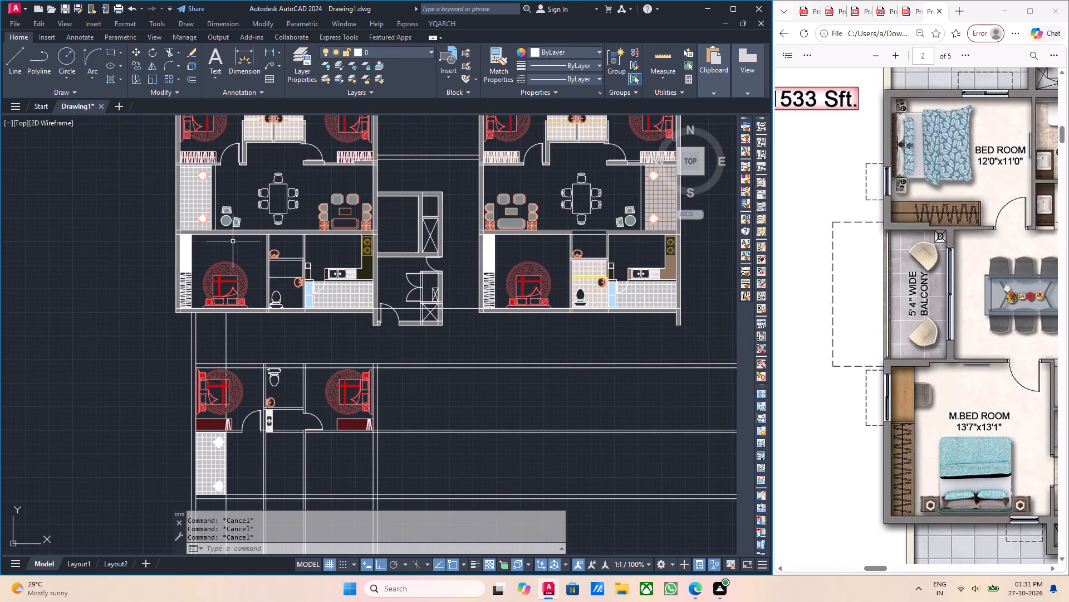
scroll(233, 241, up, 1)
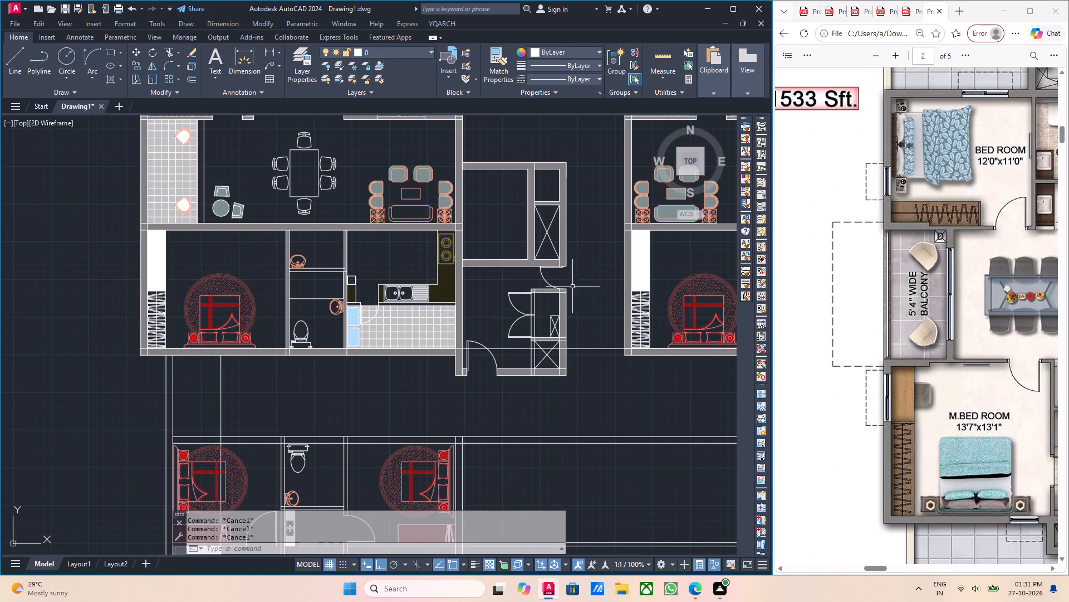
scroll(471, 370, down, 1)
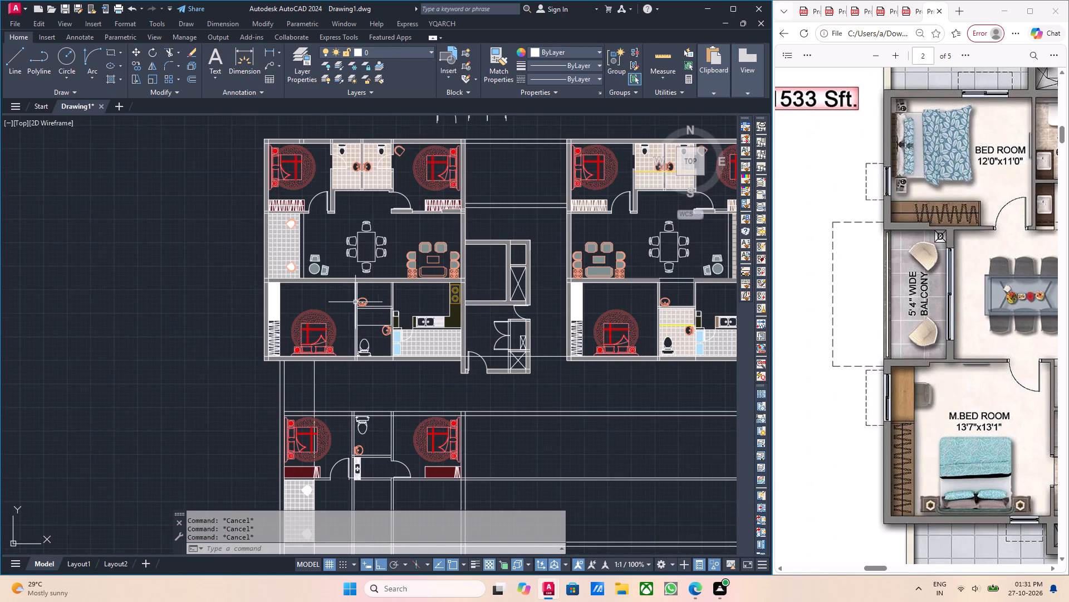
Copy the finished upper unit's six-chair dining set straight south about 48'-6" into the new unit's space east of the balcony.
middle_drag(357, 303, 347, 320)
scroll(381, 263, up, 2)
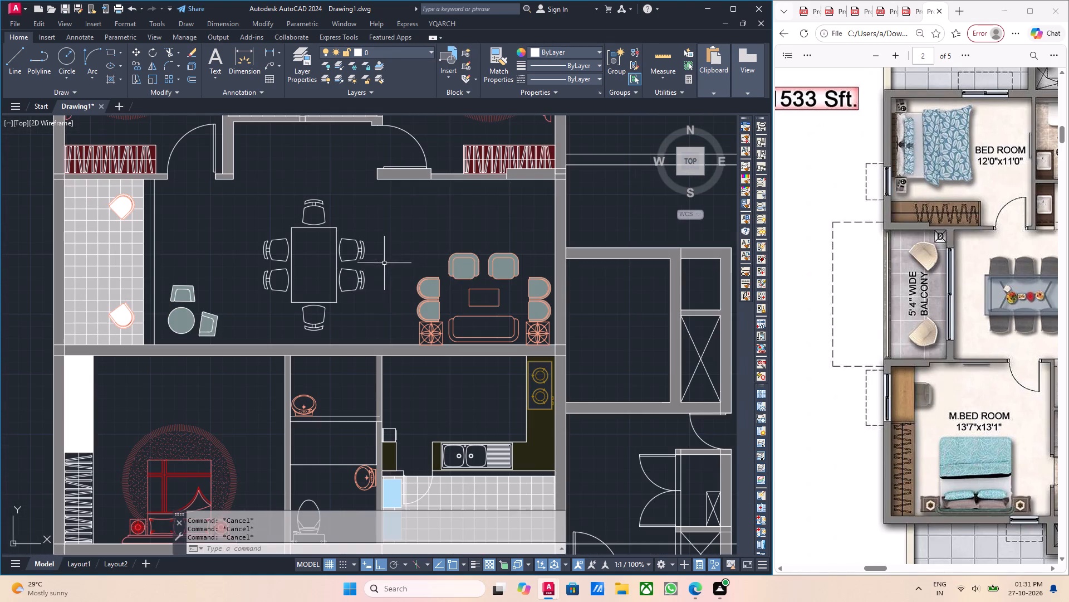
drag(370, 293, 354, 289)
click(285, 256)
middle_drag(360, 297, 349, 290)
key(c)
key(o)
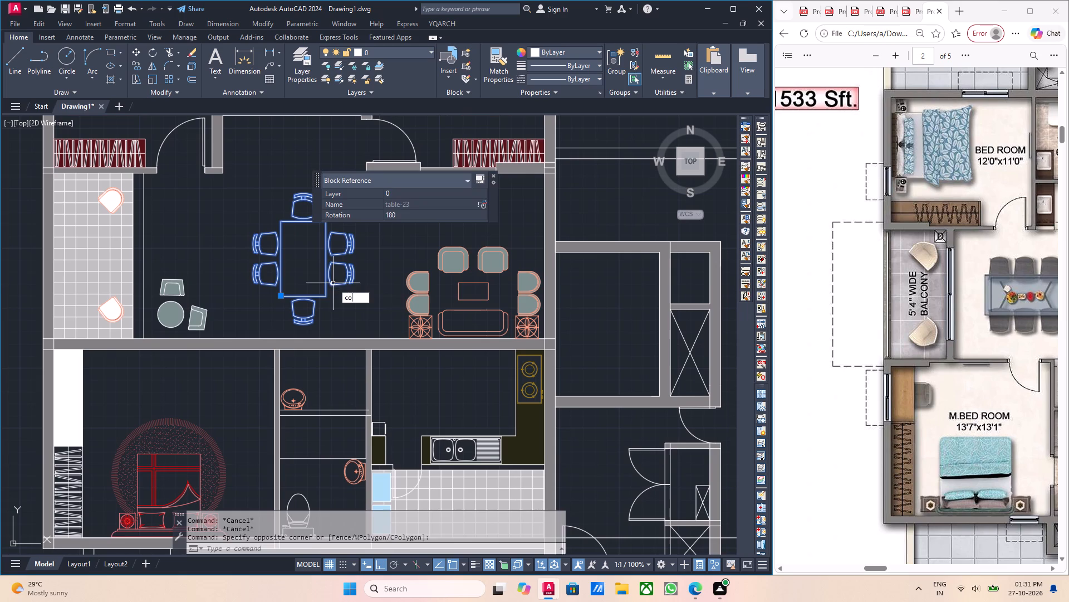
key(Return)
click(298, 281)
scroll(345, 386, down, 3)
middle_drag(370, 424, 364, 241)
scroll(360, 308, up, 2)
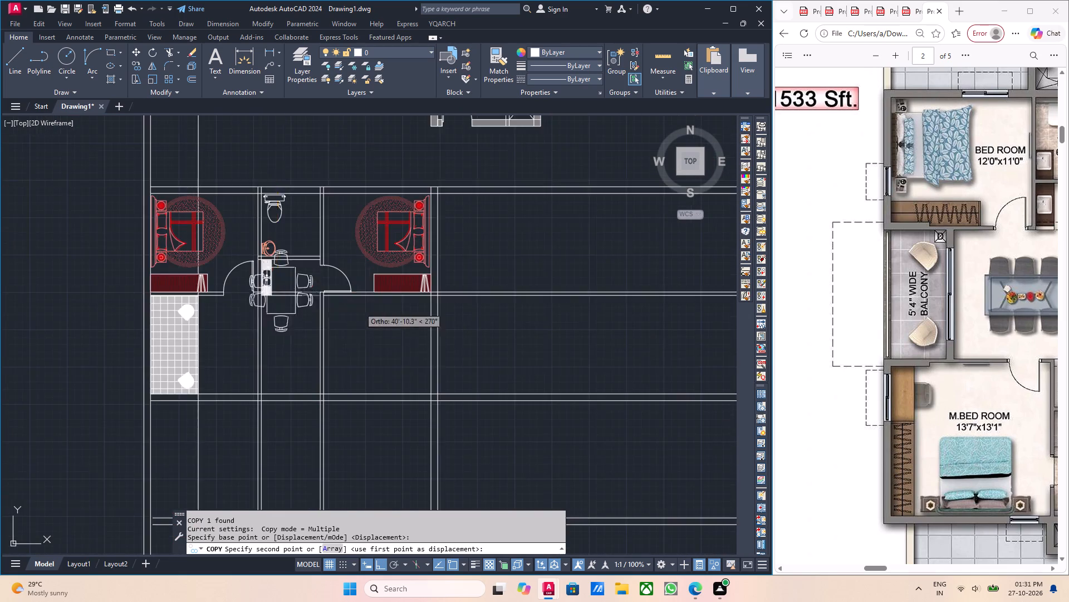
scroll(285, 351, up, 2)
middle_drag(234, 353, 440, 281)
click(327, 350)
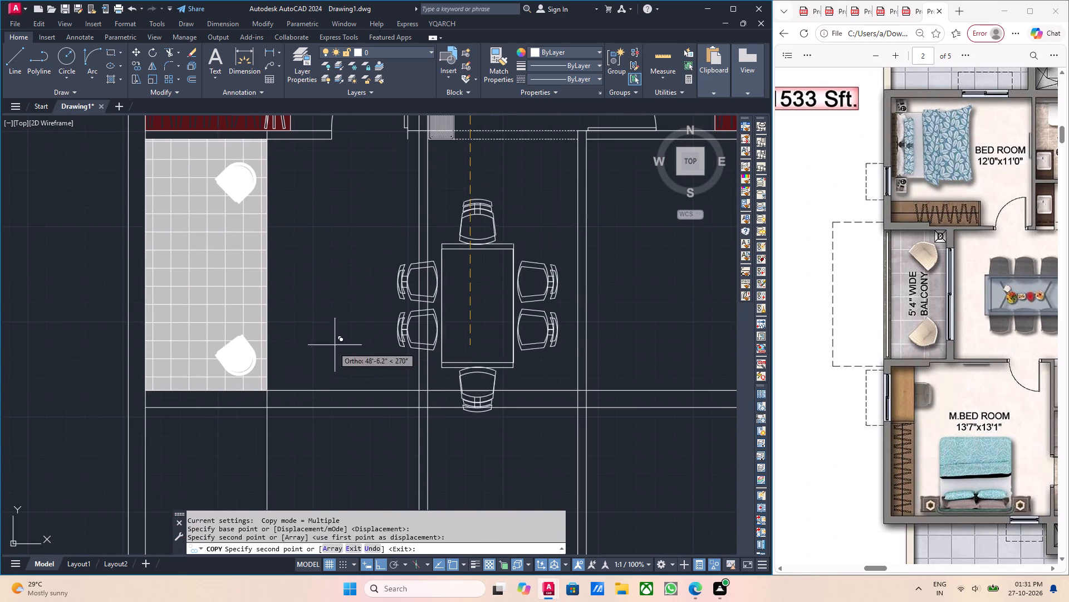
key(Escape)
Rotate the copied dining set 90° counterclockwise about a point just east of the table.
drag(547, 373, 534, 344)
click(463, 235)
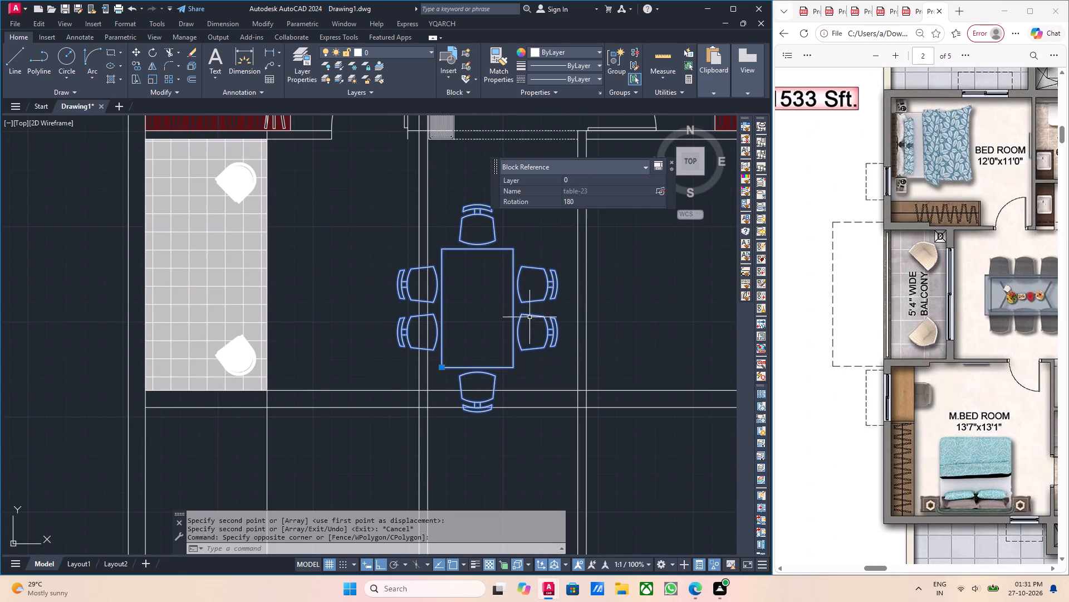
middle_drag(504, 317, 464, 295)
text(ro)
key(Return)
click(486, 300)
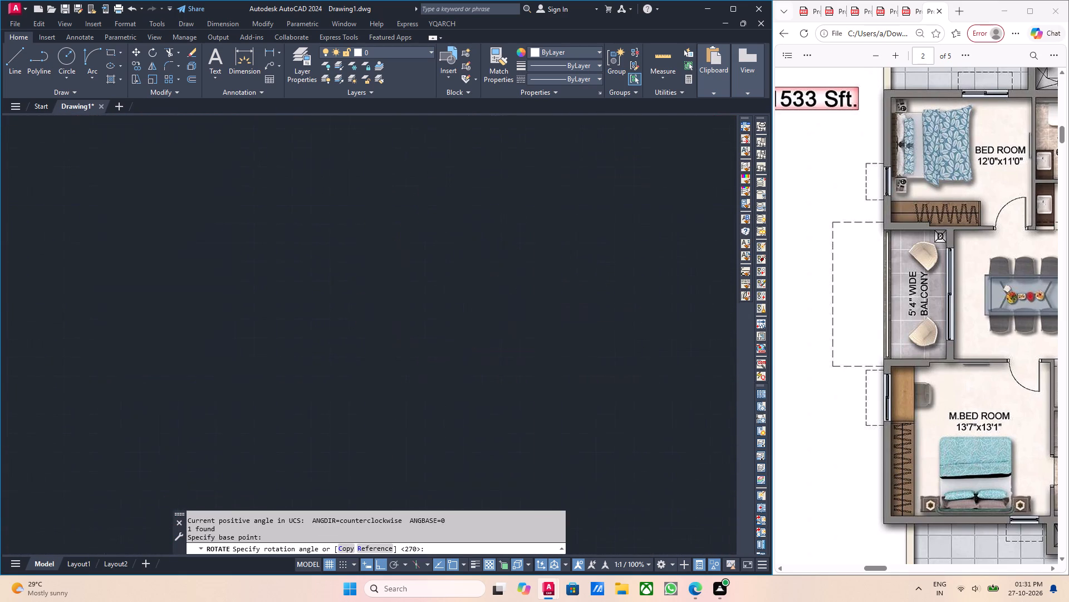
click(509, 219)
scroll(465, 281, down, 2)
key(Escape)
Turn ortho off and move the rotated dining set about 6'-3" northwest, between the balcony and the bedroom door area.
middle_drag(448, 300, 340, 315)
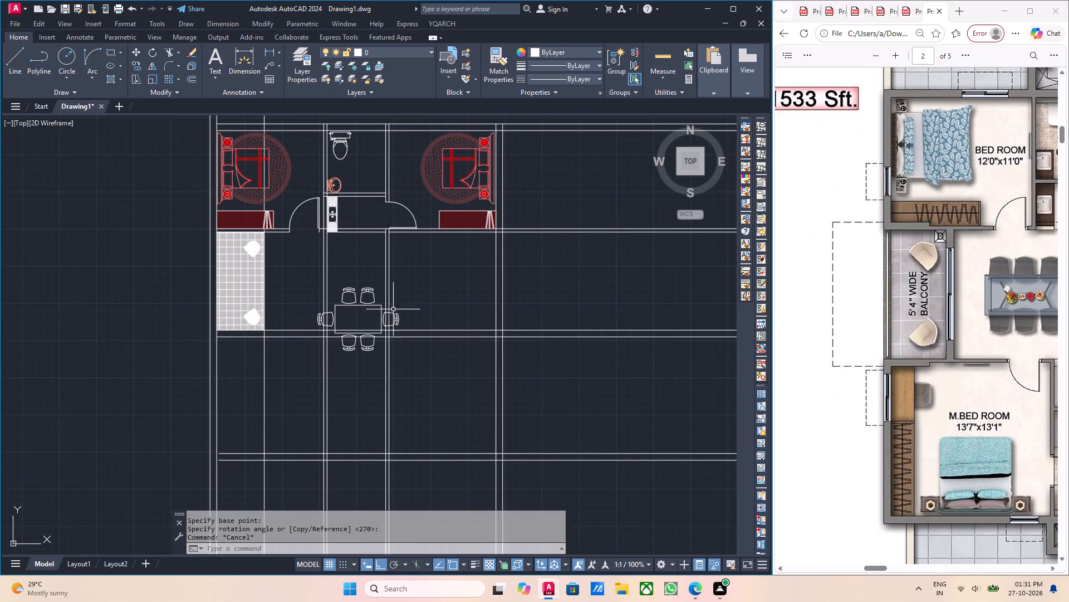
middle_drag(393, 317, 376, 307)
scroll(383, 332, up, 2)
drag(303, 271, 287, 248)
click(285, 241)
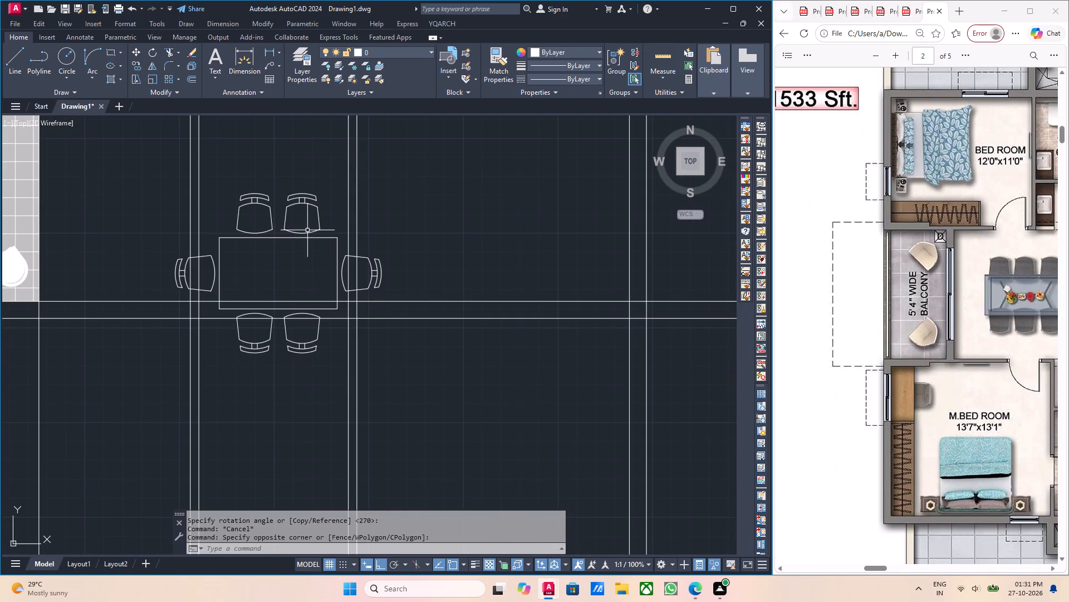
click(303, 231)
click(295, 232)
drag(301, 241, 297, 234)
click(297, 234)
key(m)
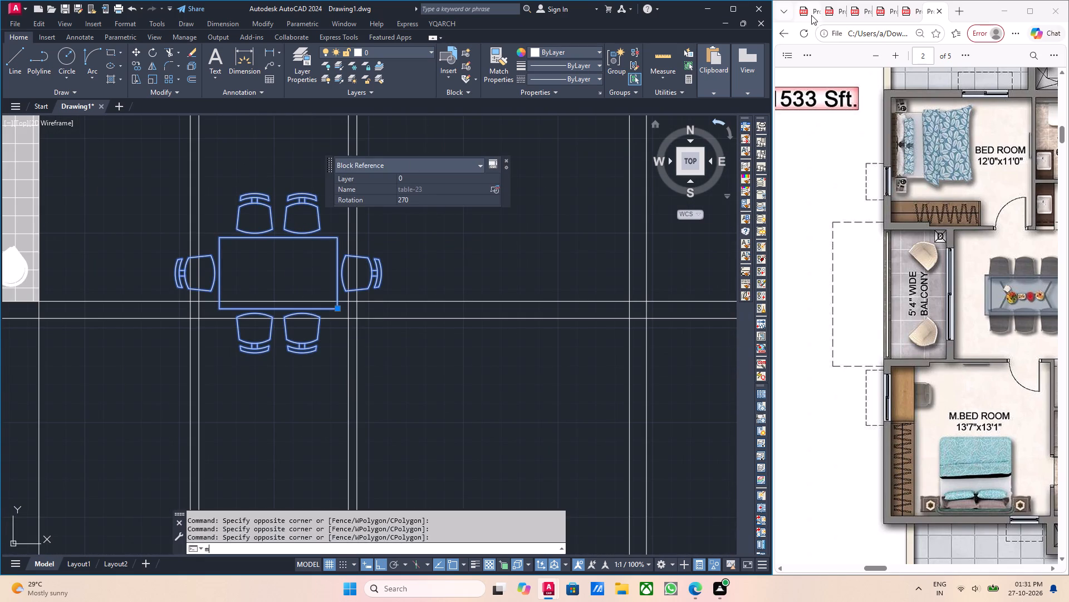
key(Return)
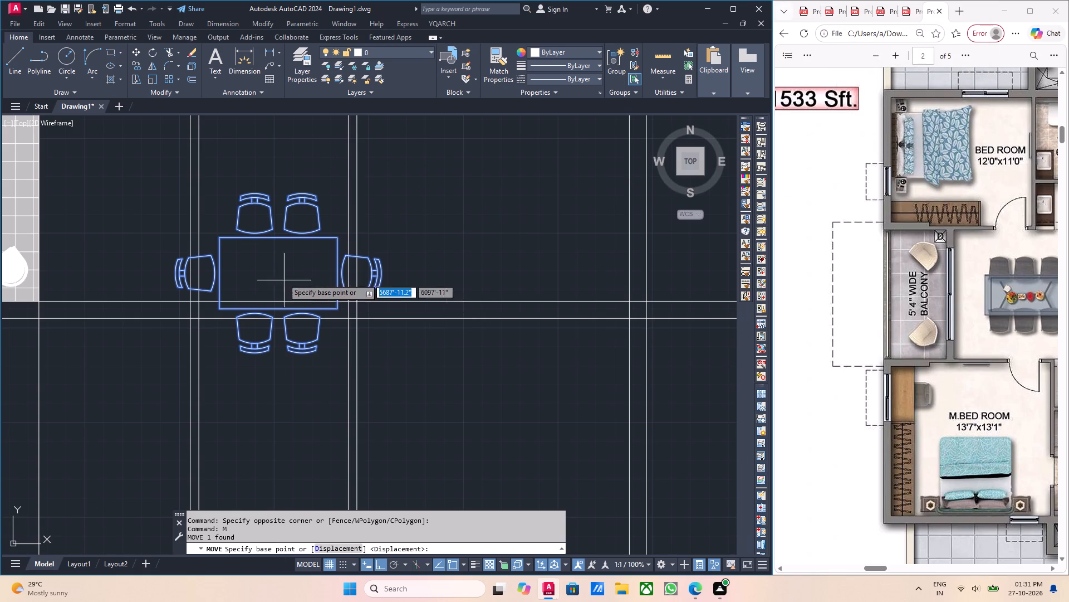
click(283, 276)
key(F8)
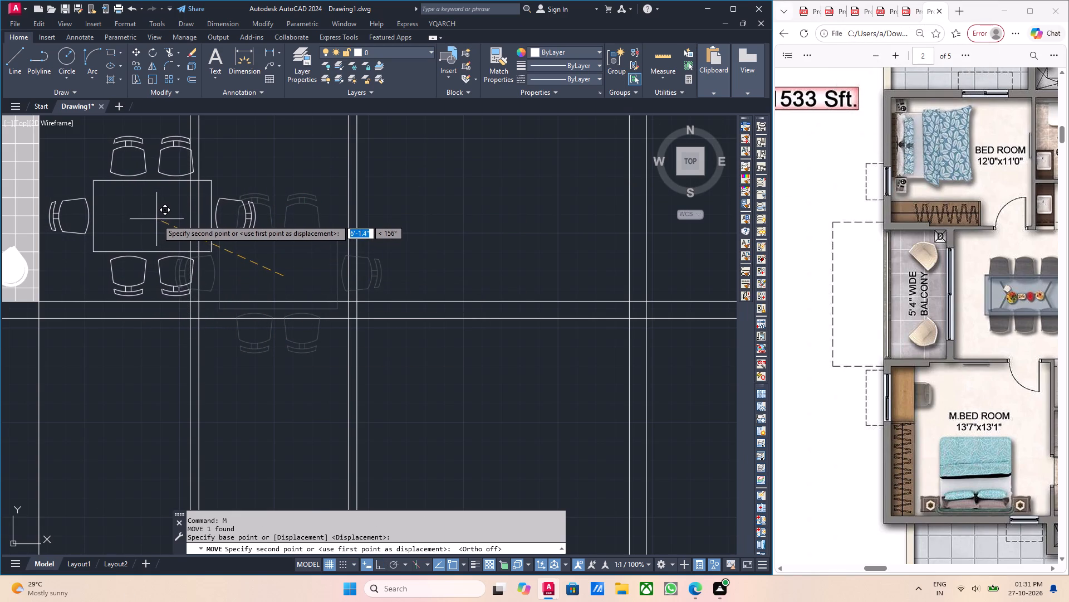
middle_drag(177, 215, 183, 287)
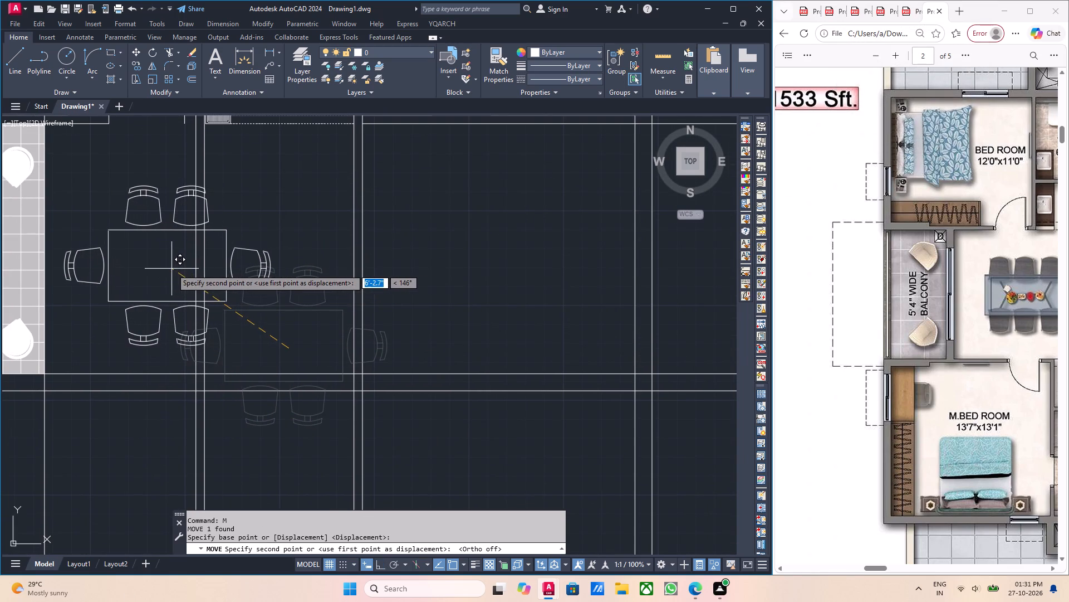
click(171, 269)
scroll(225, 300, down, 2)
key(Escape)
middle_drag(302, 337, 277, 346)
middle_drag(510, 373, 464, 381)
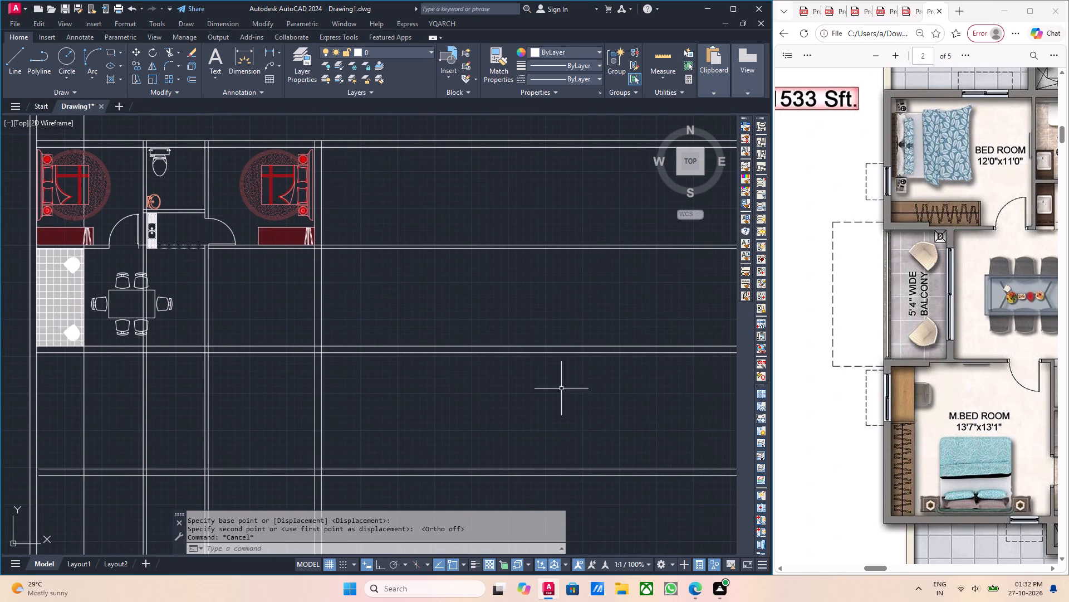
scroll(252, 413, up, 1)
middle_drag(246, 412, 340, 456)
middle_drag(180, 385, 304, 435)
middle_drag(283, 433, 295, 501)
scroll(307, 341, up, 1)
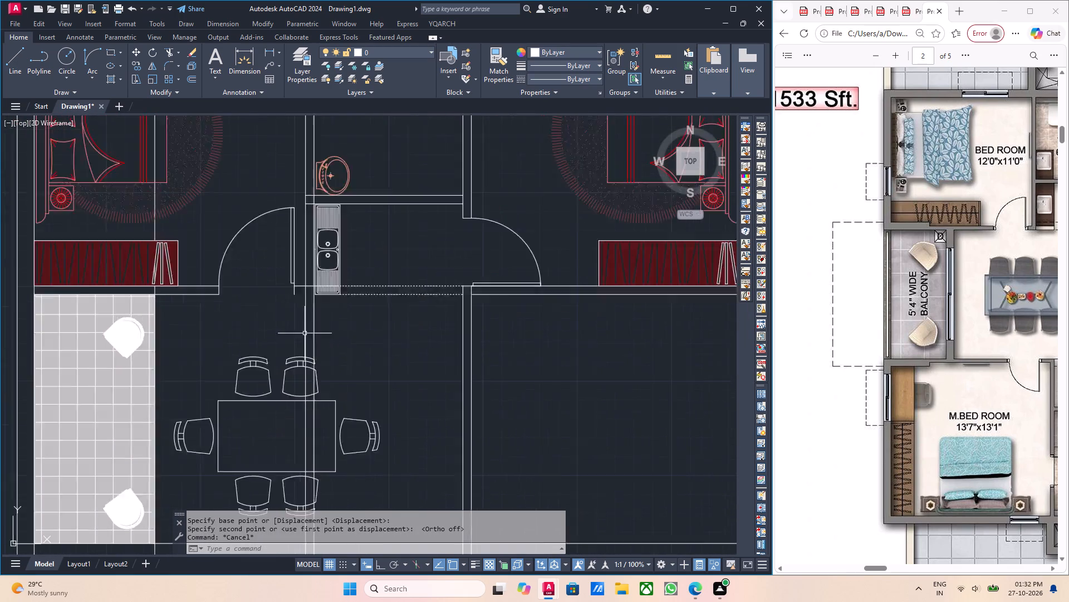
Draw a 6" horizontal line from the bedroom door jamb's lower corner to the wall line west of the sink counter.
scroll(303, 330, up, 1)
middle_drag(309, 326, 315, 367)
scroll(377, 378, up, 1)
middle_drag(381, 381, 360, 378)
middle_drag(355, 358, 360, 387)
middle_drag(313, 365, 350, 421)
middle_click(307, 383)
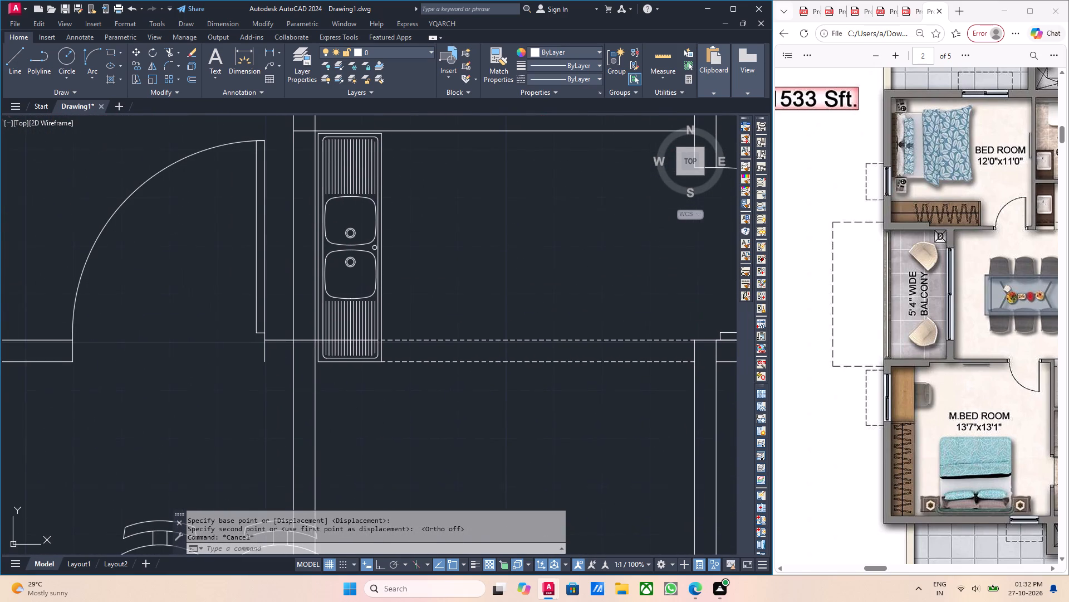
scroll(332, 380, up, 2)
middle_drag(311, 383, 314, 405)
key(l)
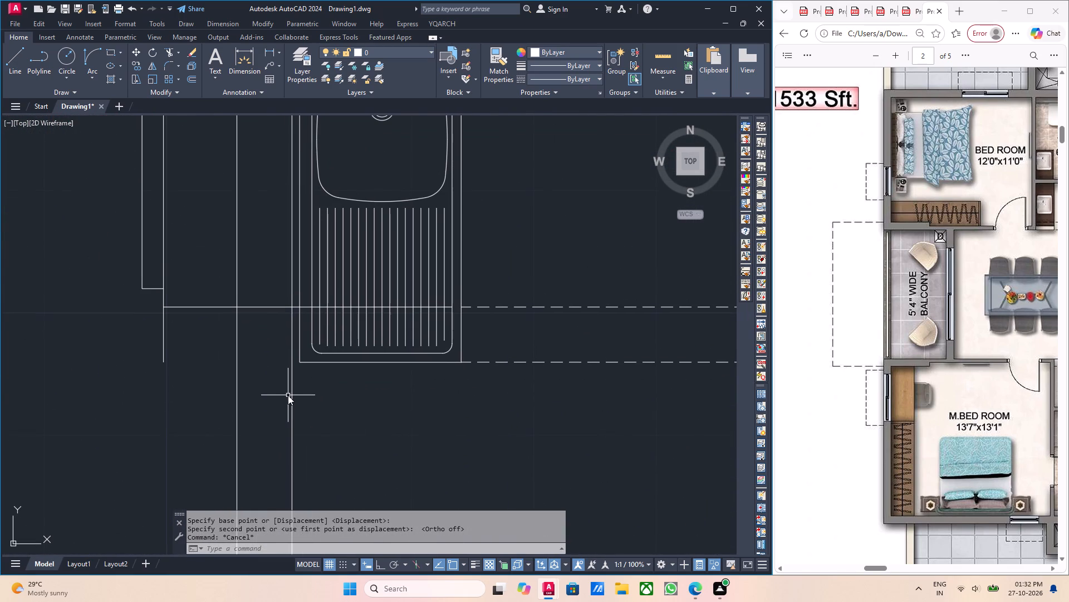
key(Return)
scroll(184, 386, up, 3)
drag(97, 293, 119, 293)
click(395, 292)
scroll(440, 303, down, 3)
key(Escape)
Stretch the new line's east end across the wall to the sink counter's edge, for a length of about 11.1".
scroll(449, 351, down, 3)
middle_drag(494, 409, 446, 349)
middle_drag(462, 389, 449, 320)
scroll(388, 388, up, 1)
middle_click(391, 367)
middle_drag(413, 338, 406, 417)
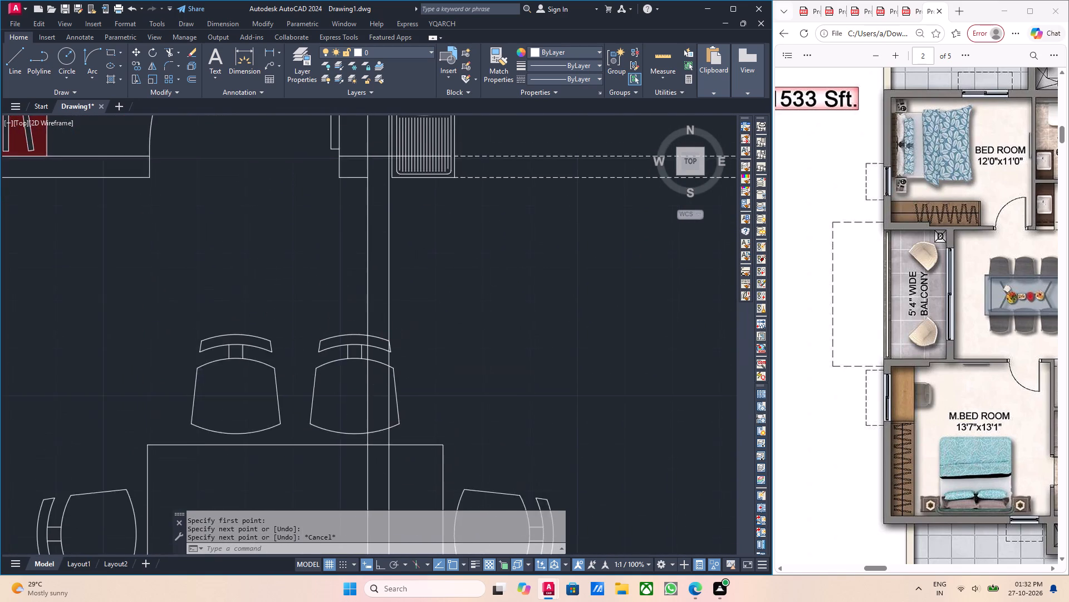
middle_drag(328, 177, 339, 292)
scroll(347, 292, up, 3)
drag(398, 304, 391, 290)
drag(381, 276, 389, 276)
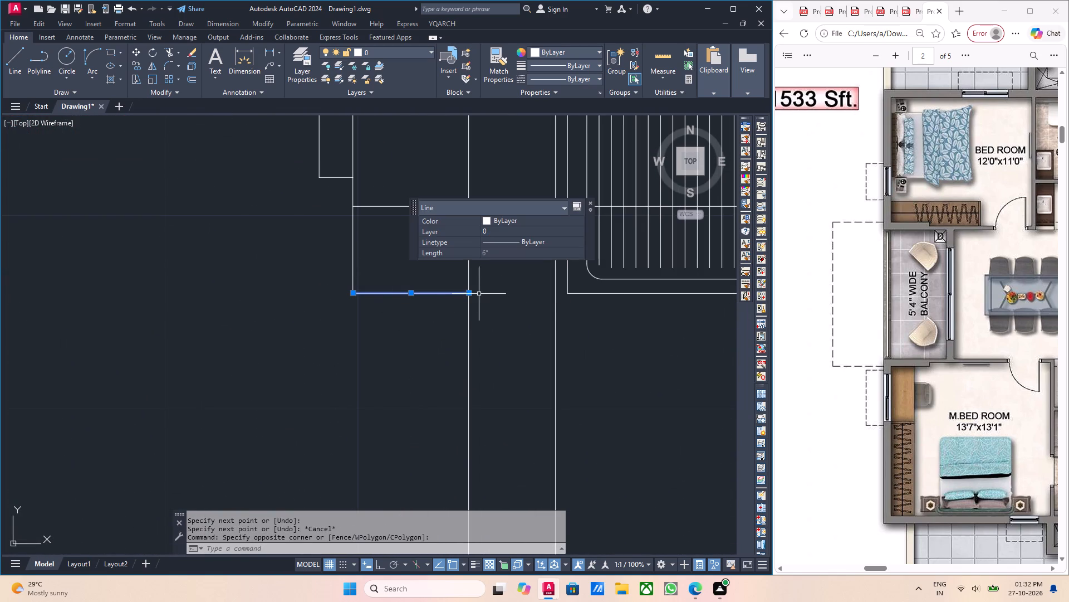
click(468, 294)
click(554, 294)
key(Escape)
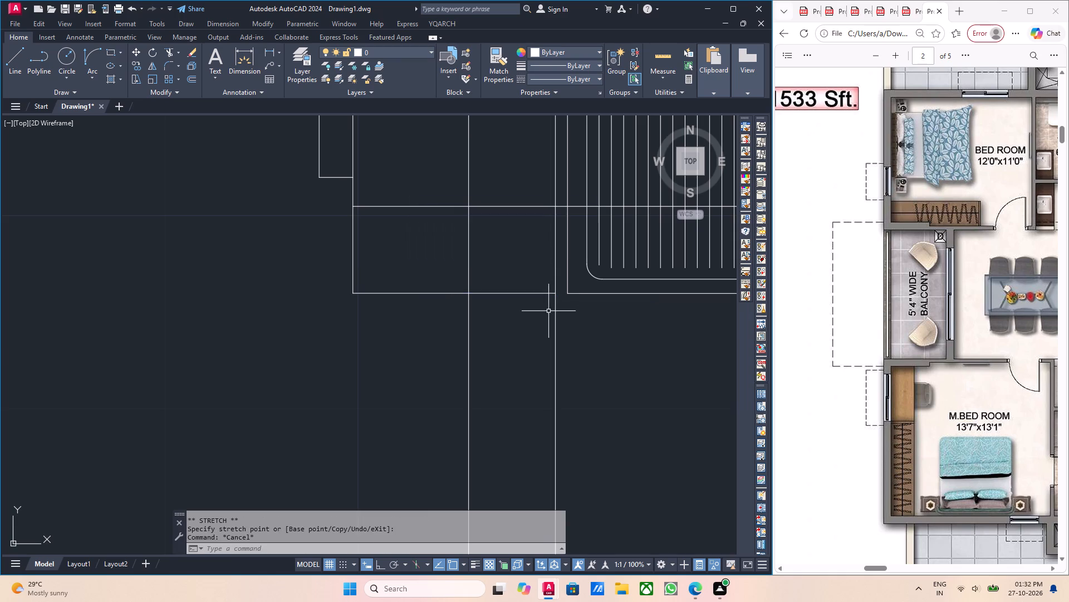
middle_drag(572, 368, 534, 373)
middle_drag(601, 386, 529, 379)
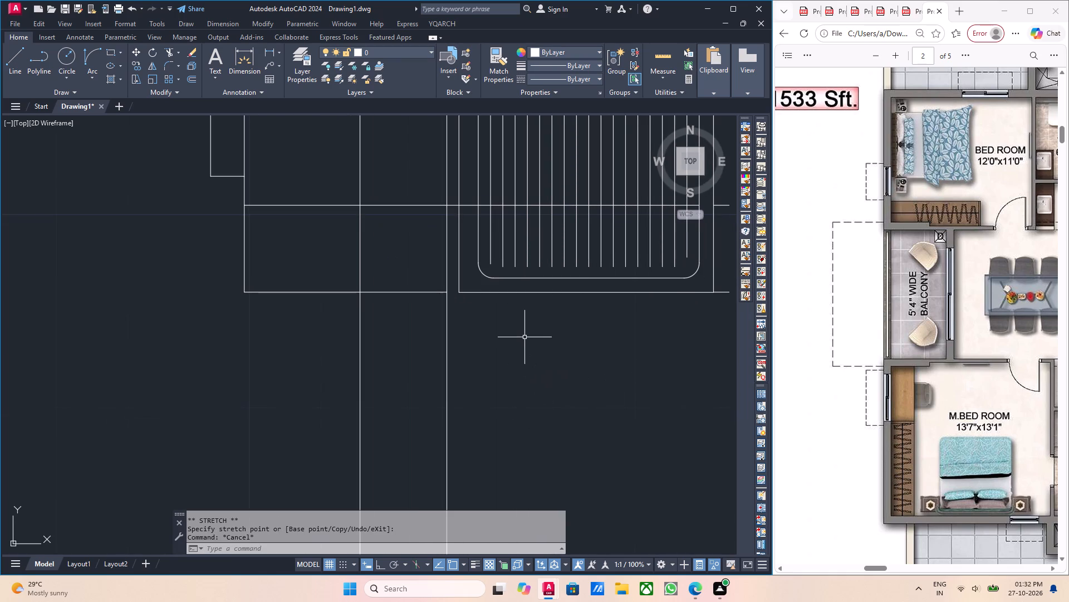
middle_drag(472, 347, 479, 422)
scroll(463, 367, up, 3)
drag(394, 373, 384, 367)
click(354, 351)
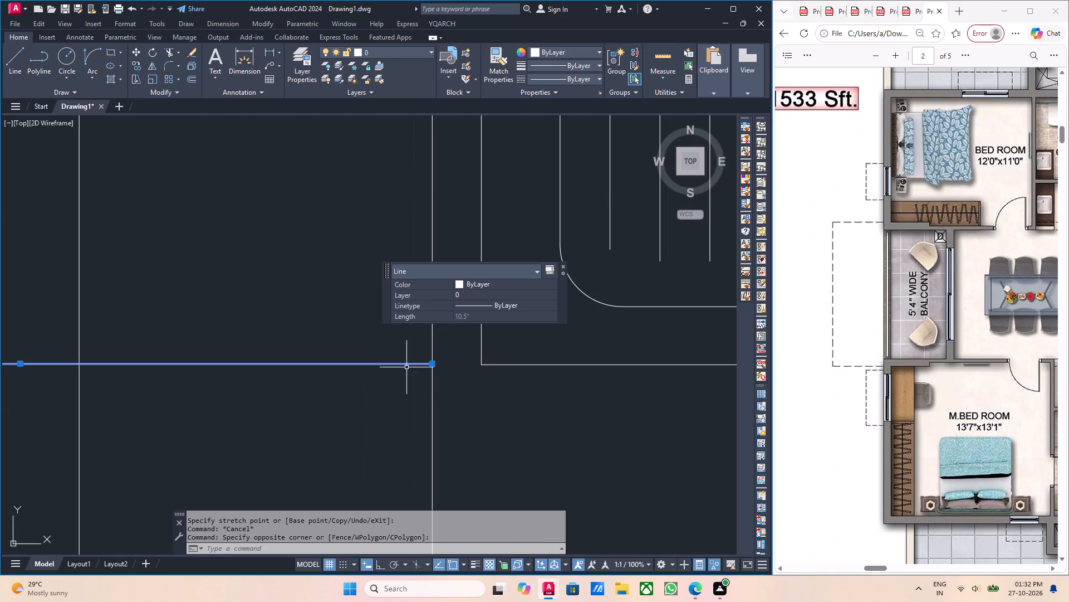
drag(431, 364, 439, 363)
click(478, 363)
key(grave)
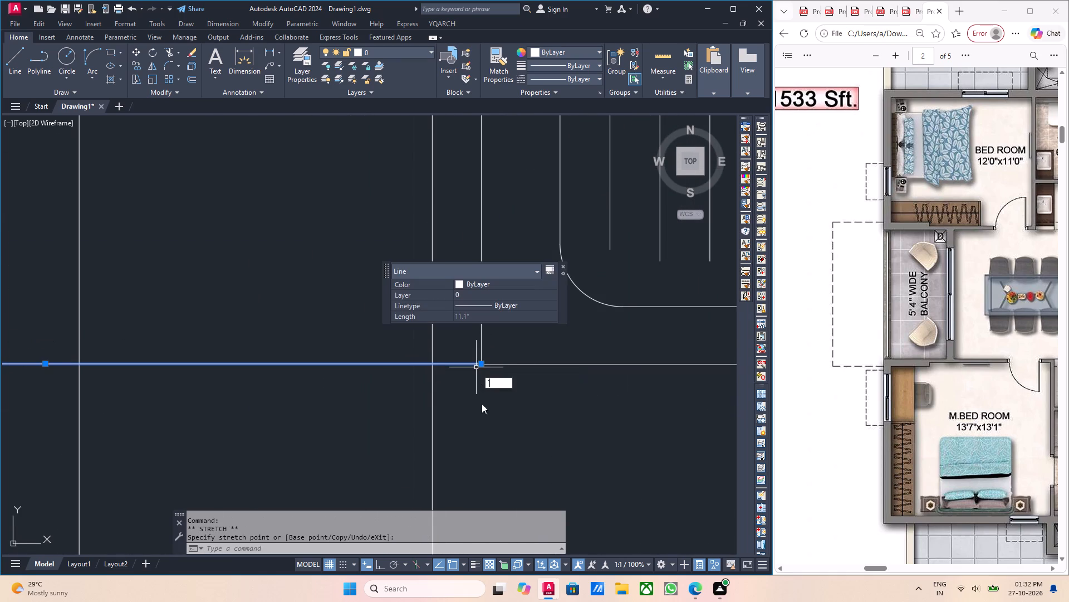
middle_click(468, 407)
key(Escape)
middle_drag(444, 421, 435, 409)
middle_drag(469, 428, 440, 415)
Trim both vertical wall lines south of the closing line so they no longer cross the dining set.
key(t)
key(r)
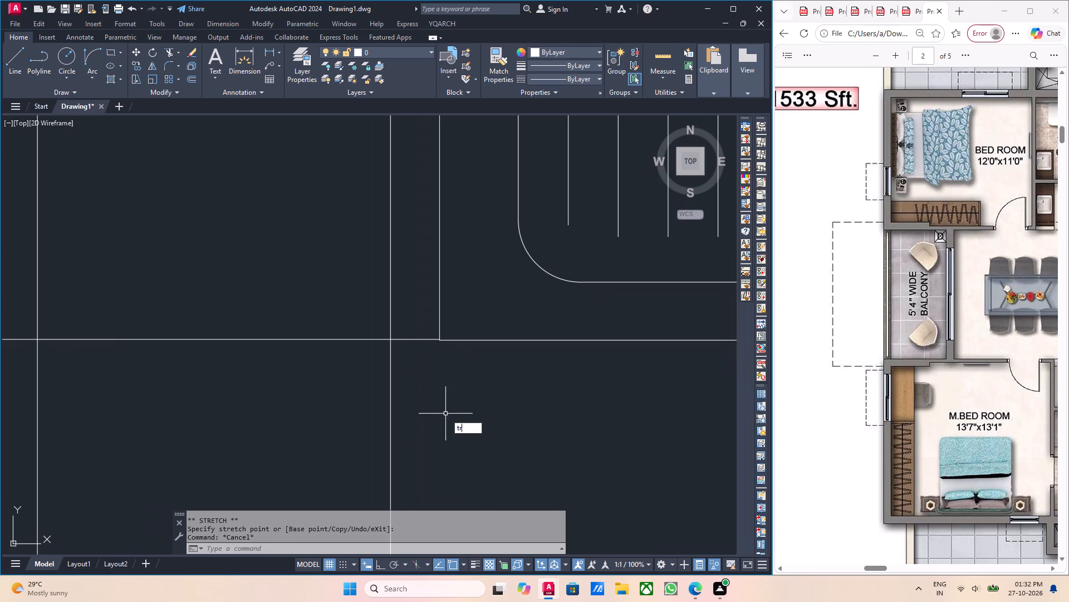
key(Return)
scroll(410, 412, up, 2)
drag(393, 415, 385, 415)
click(335, 406)
scroll(339, 406, down, 3)
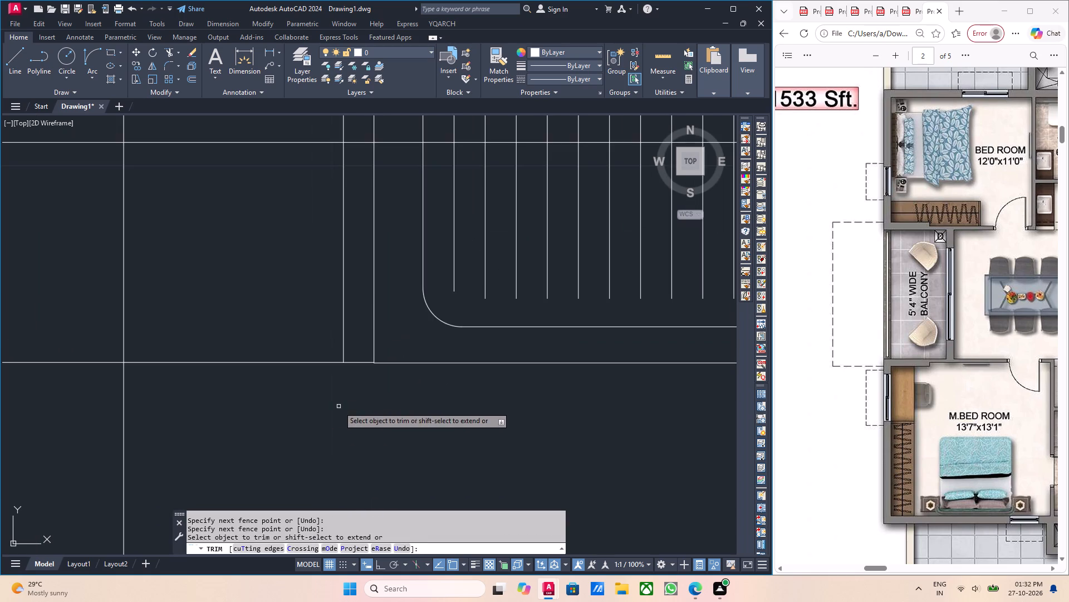
middle_drag(329, 419, 419, 433)
drag(260, 421, 232, 427)
click(183, 427)
click(236, 429)
scroll(236, 429, down, 1)
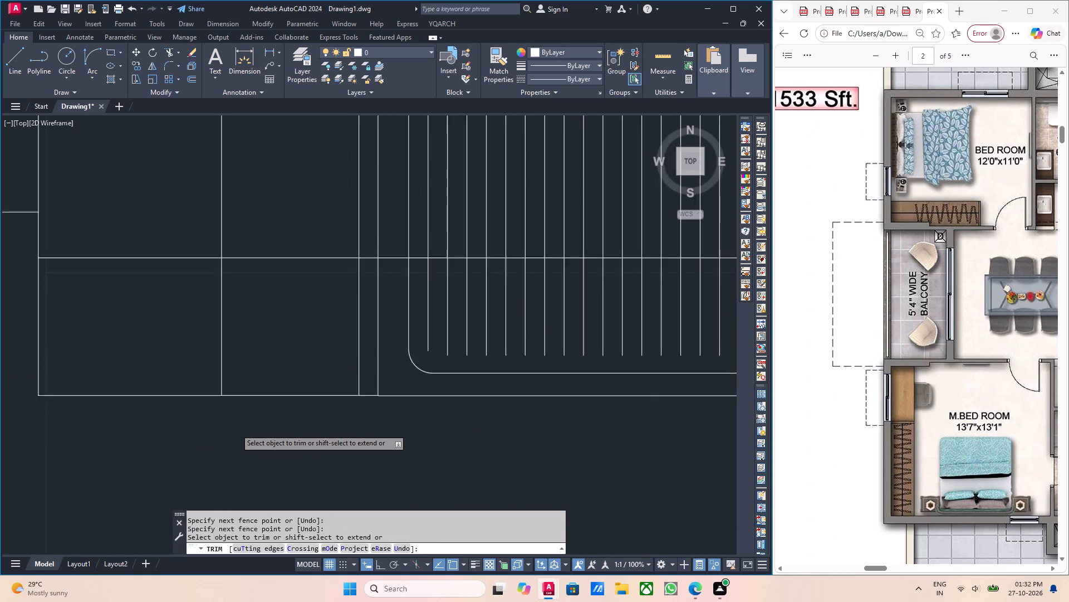
scroll(236, 429, down, 2)
middle_drag(277, 464, 277, 337)
key(Escape)
Examine the new unit's dining area and the reference plan's dining, drawing room, pooja, kitchen and utility layout.
scroll(293, 363, down, 3)
middle_drag(312, 410, 316, 316)
middle_drag(321, 394, 316, 373)
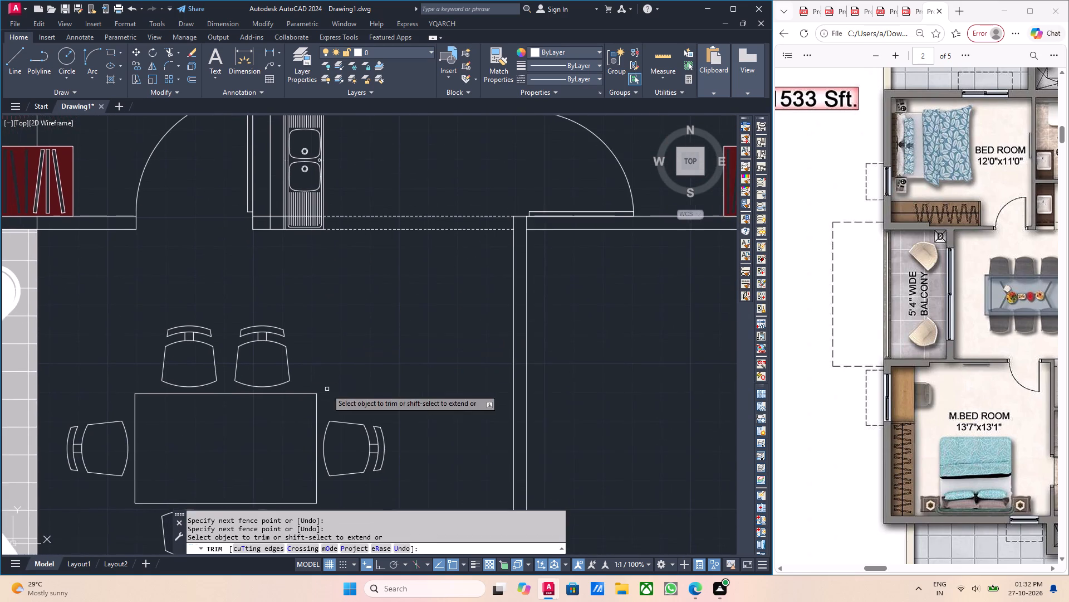
middle_drag(326, 391, 320, 335)
scroll(331, 332, down, 2)
middle_click(331, 360)
middle_drag(352, 372, 321, 372)
scroll(396, 371, down, 1)
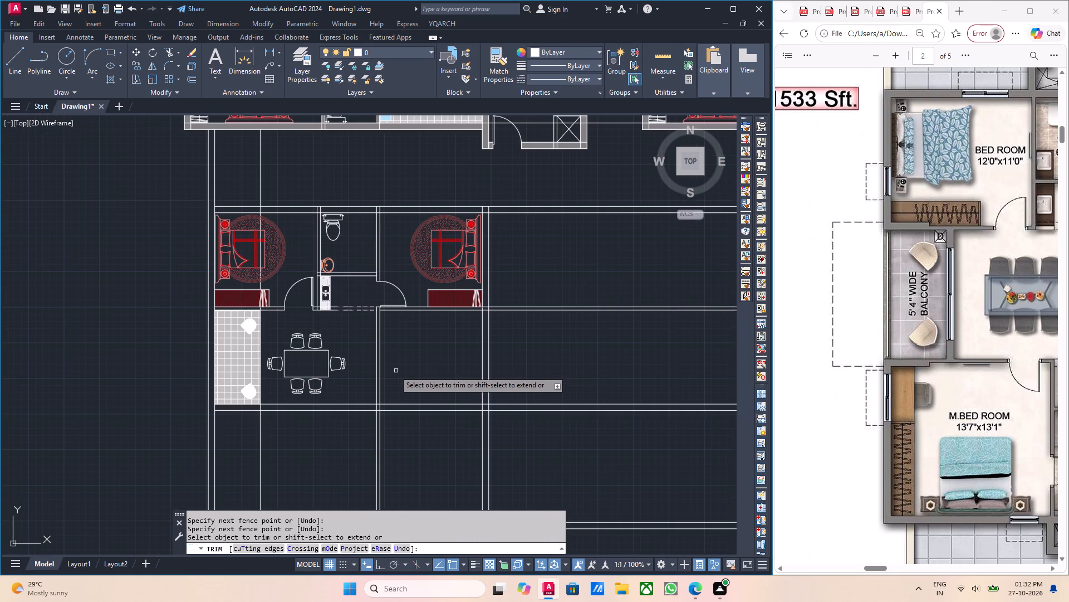
middle_drag(954, 351, 955, 352)
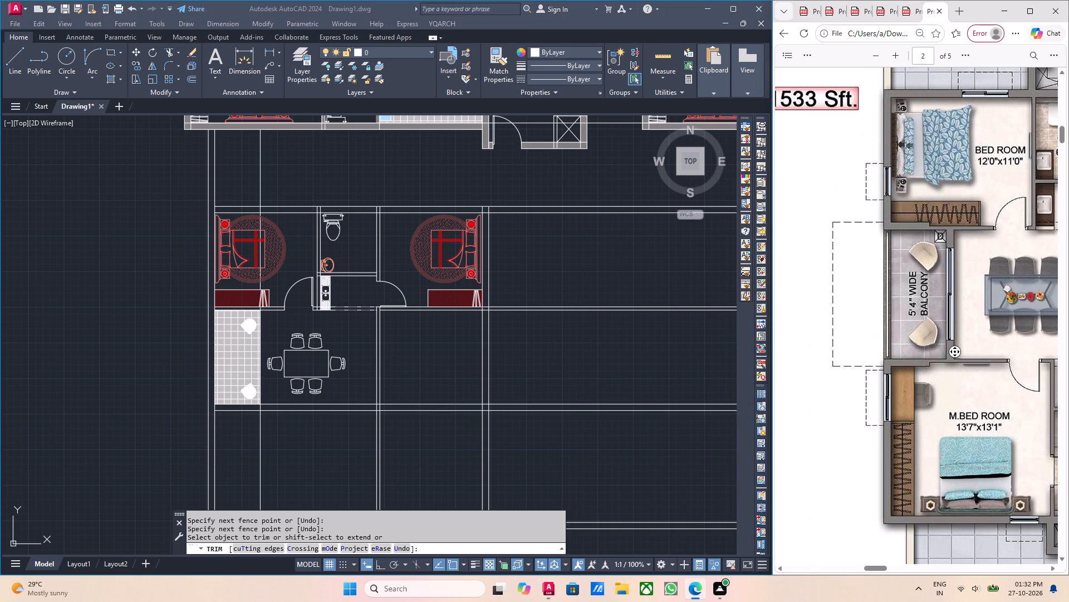
middle_drag(955, 352, 988, 350)
middle_drag(894, 365, 945, 366)
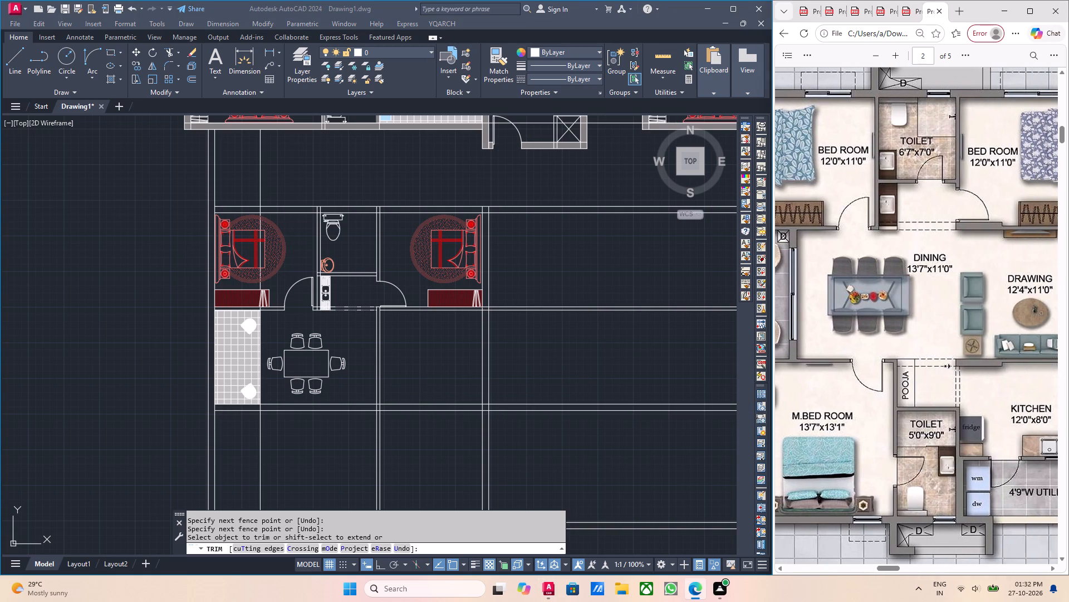
middle_drag(945, 366, 946, 366)
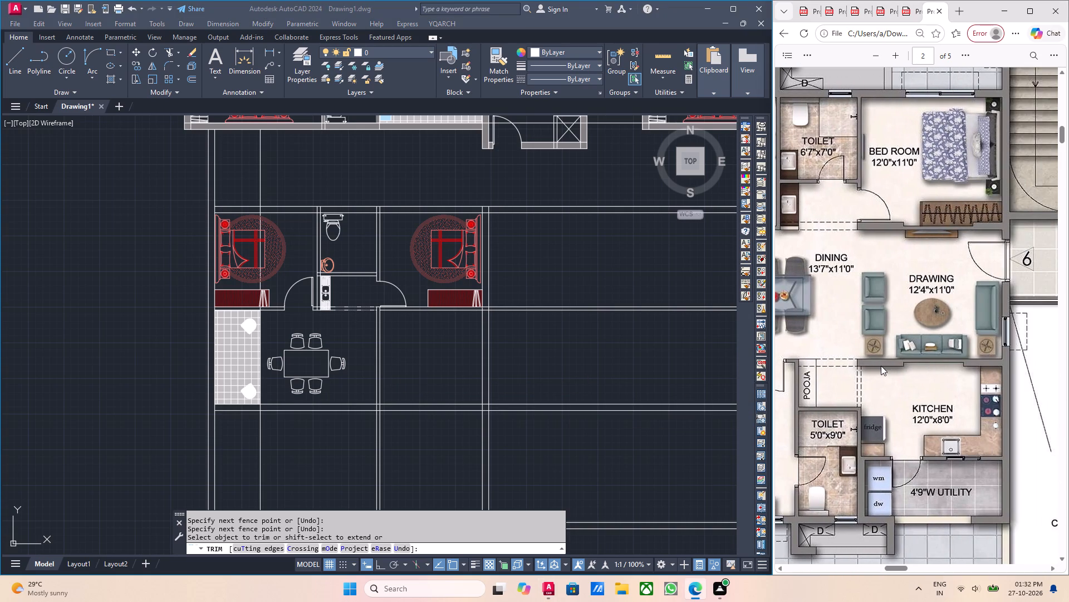
middle_drag(881, 366, 860, 367)
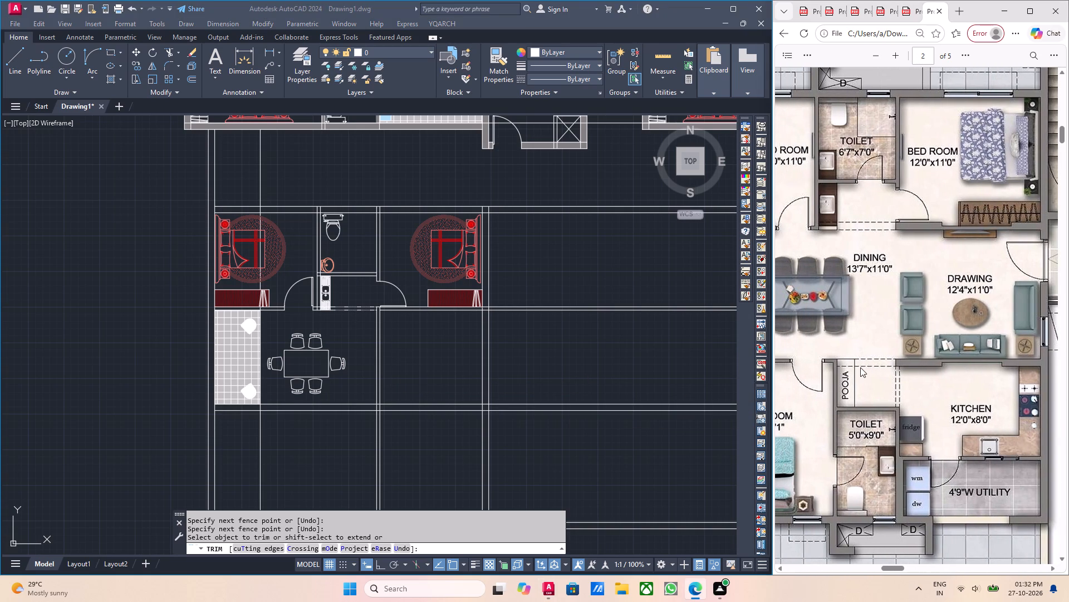
middle_drag(893, 358, 871, 365)
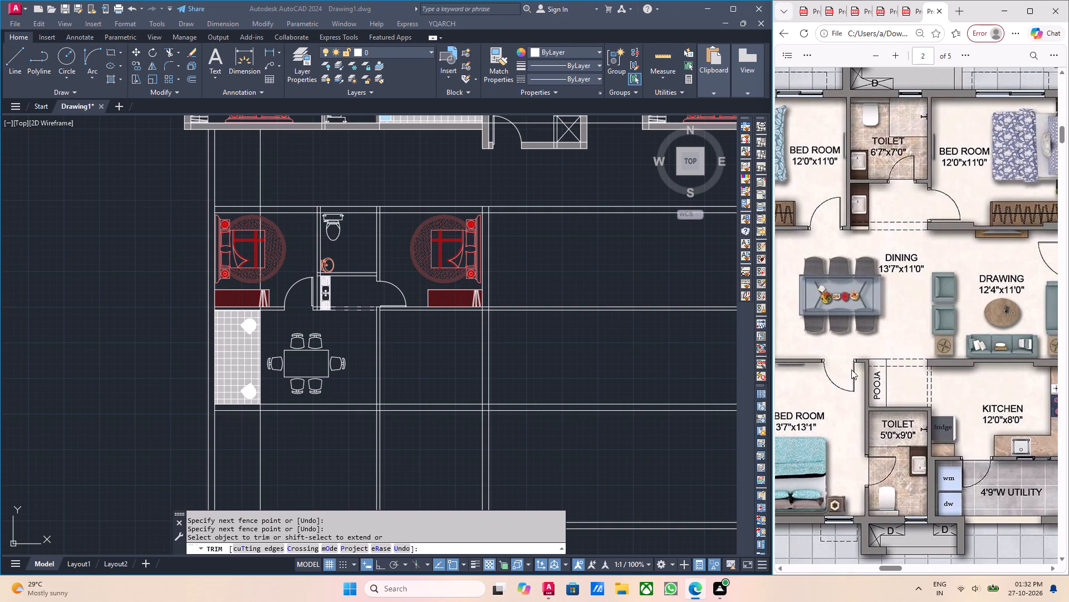
middle_drag(938, 347, 933, 348)
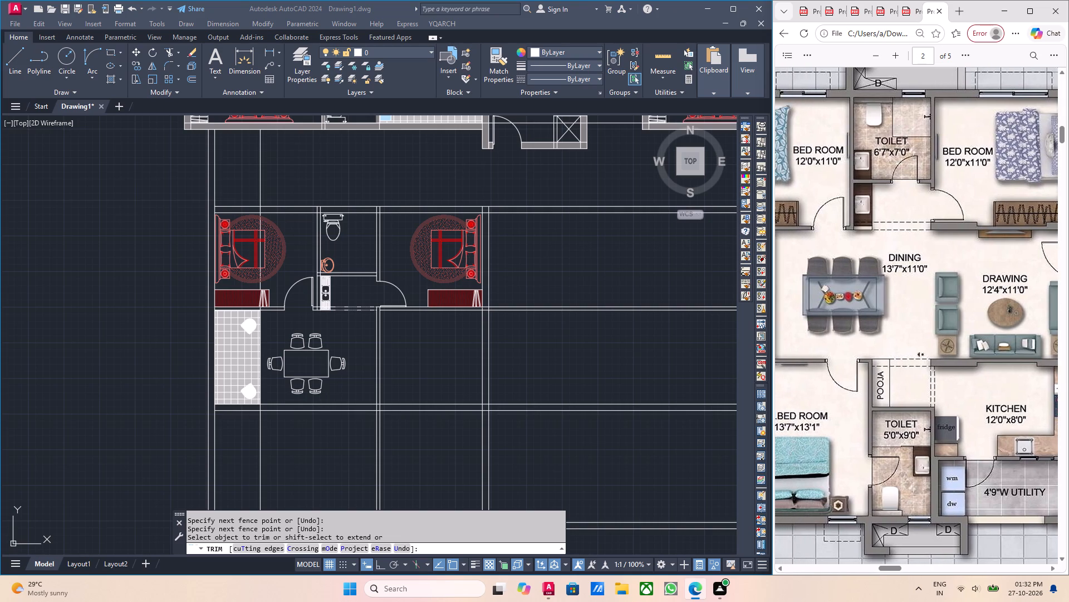
scroll(977, 353, up, 2)
scroll(977, 353, down, 4)
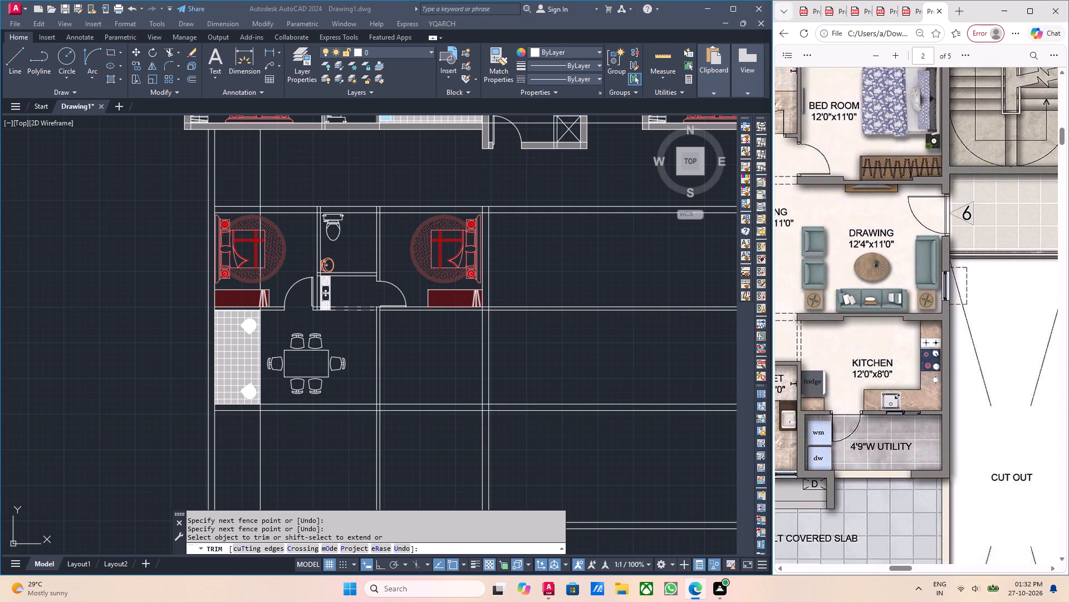
click(899, 395)
scroll(395, 343, up, 4)
scroll(415, 337, down, 4)
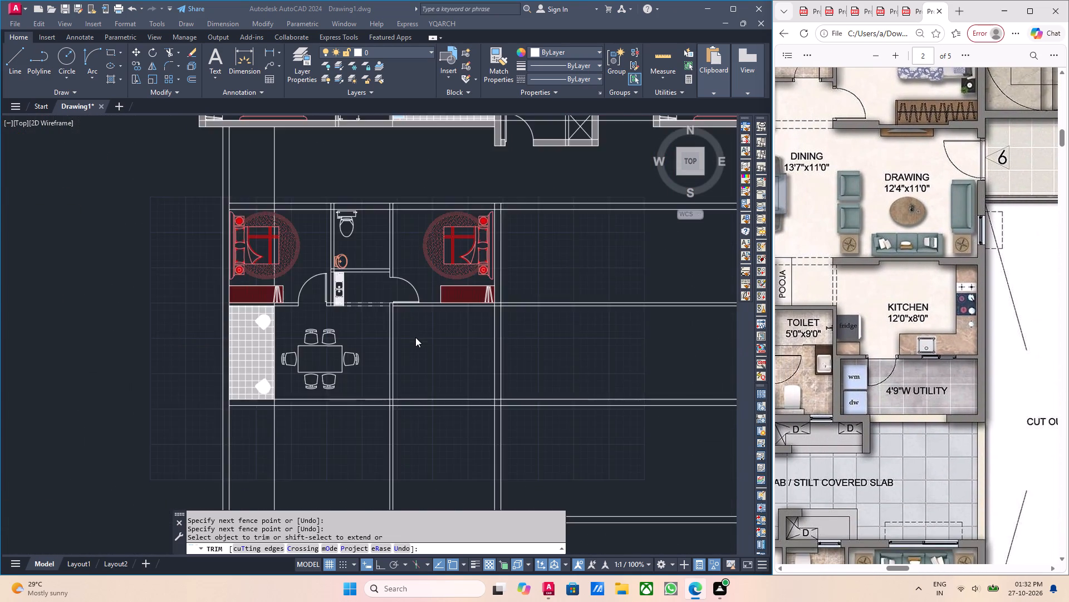
Copy the finished upper unit's sofa, chairs, centre table and side tables about 46'-8.5" south into the new unit's drawing room, using the wall corner as base.
scroll(416, 336, down, 3)
middle_drag(414, 327, 409, 356)
scroll(428, 252, up, 2)
key(Escape)
scroll(438, 241, up, 4)
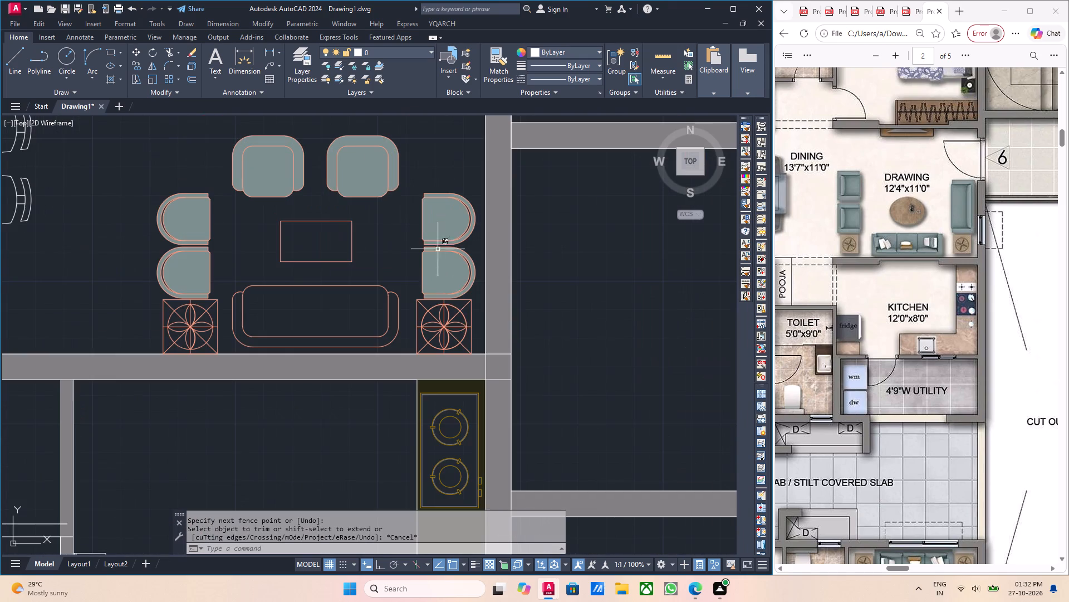
click(478, 326)
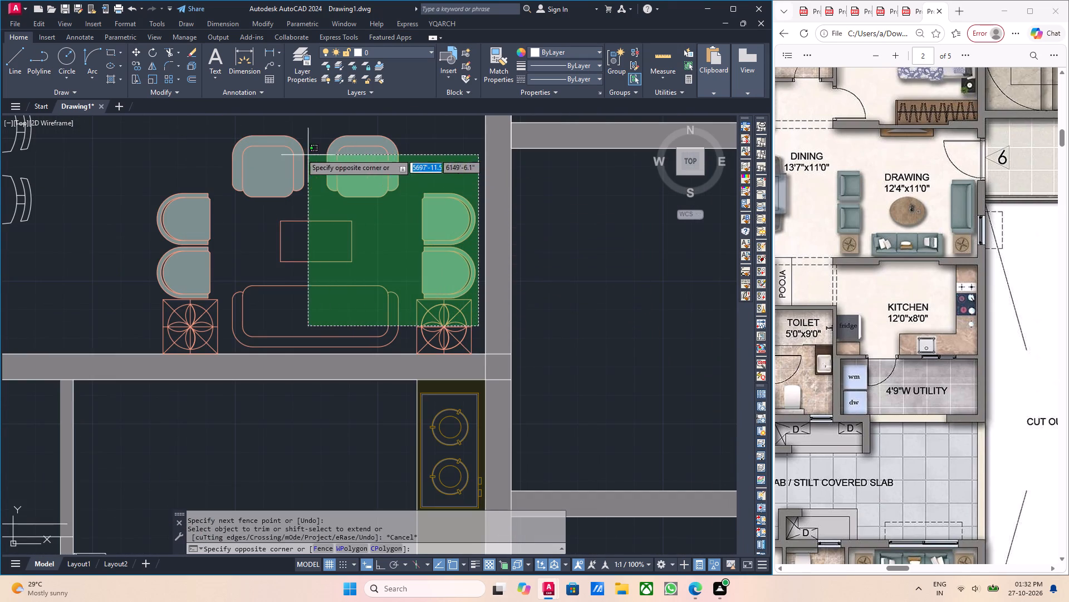
click(141, 135)
scroll(228, 343, up, 2)
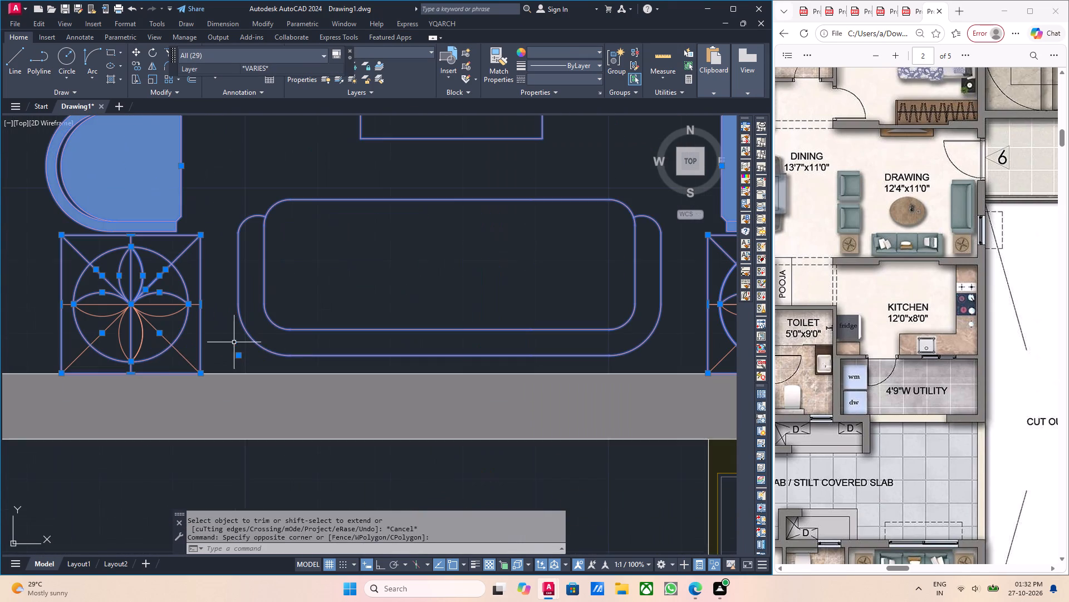
drag(231, 357, 224, 356)
click(150, 315)
middle_drag(169, 308, 405, 290)
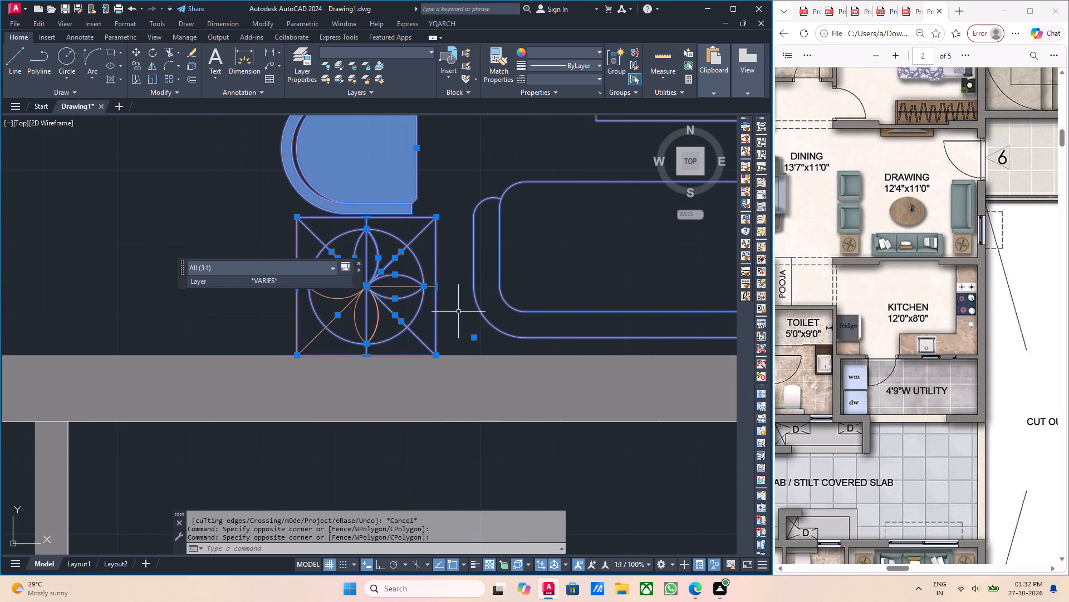
click(454, 329)
click(263, 232)
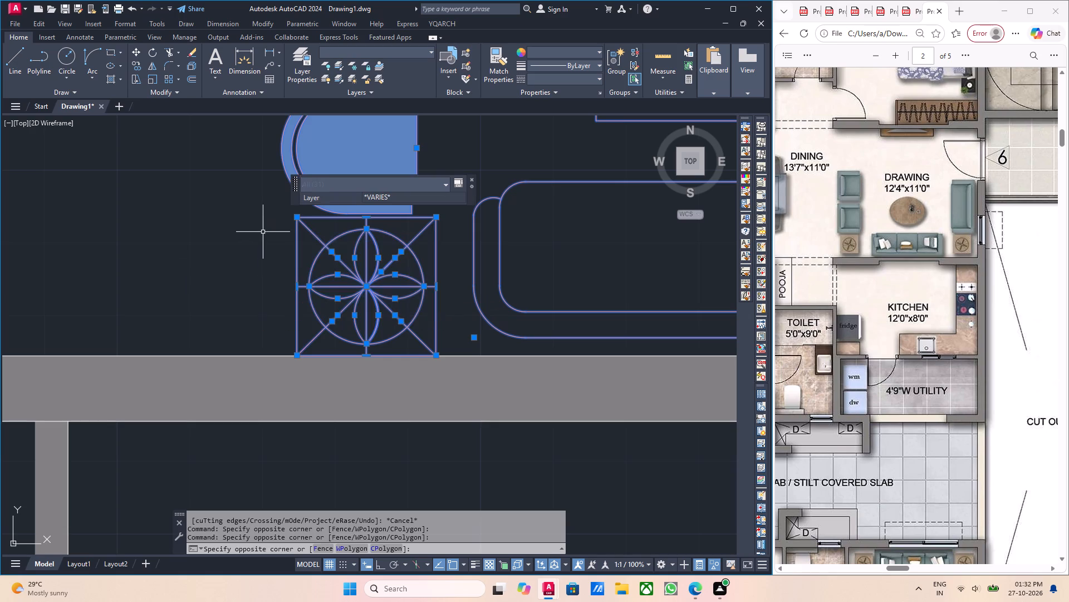
scroll(316, 268, down, 2)
middle_drag(574, 332, 413, 289)
scroll(437, 249, up, 3)
middle_drag(450, 252, 426, 314)
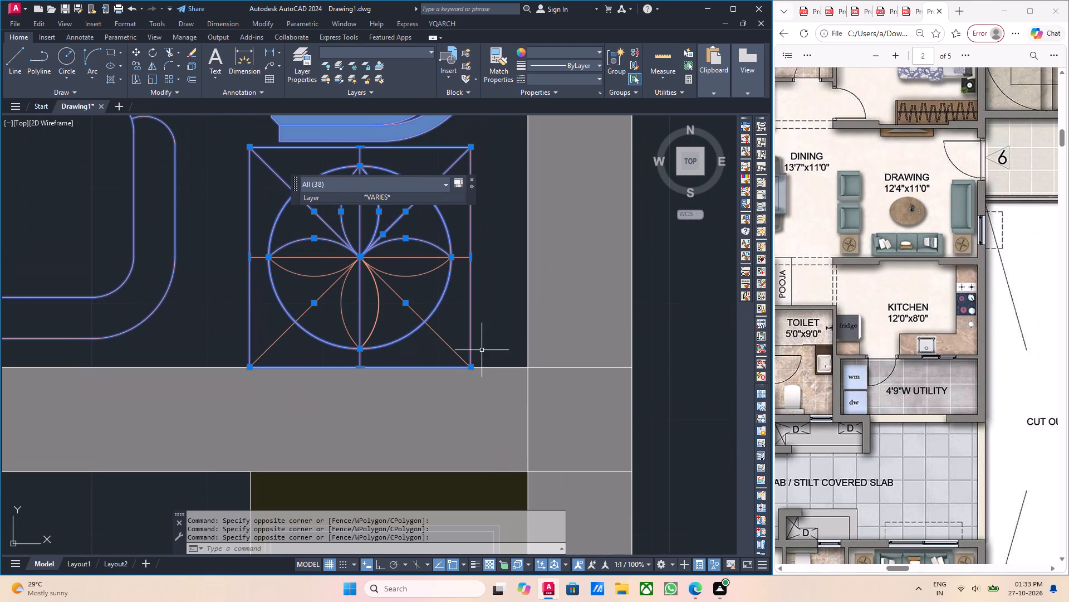
click(482, 350)
click(258, 229)
scroll(286, 244, down, 4)
middle_drag(310, 263, 317, 307)
scroll(352, 321, up, 1)
middle_drag(345, 321, 333, 319)
text(co)
key(Return)
scroll(300, 298, up, 2)
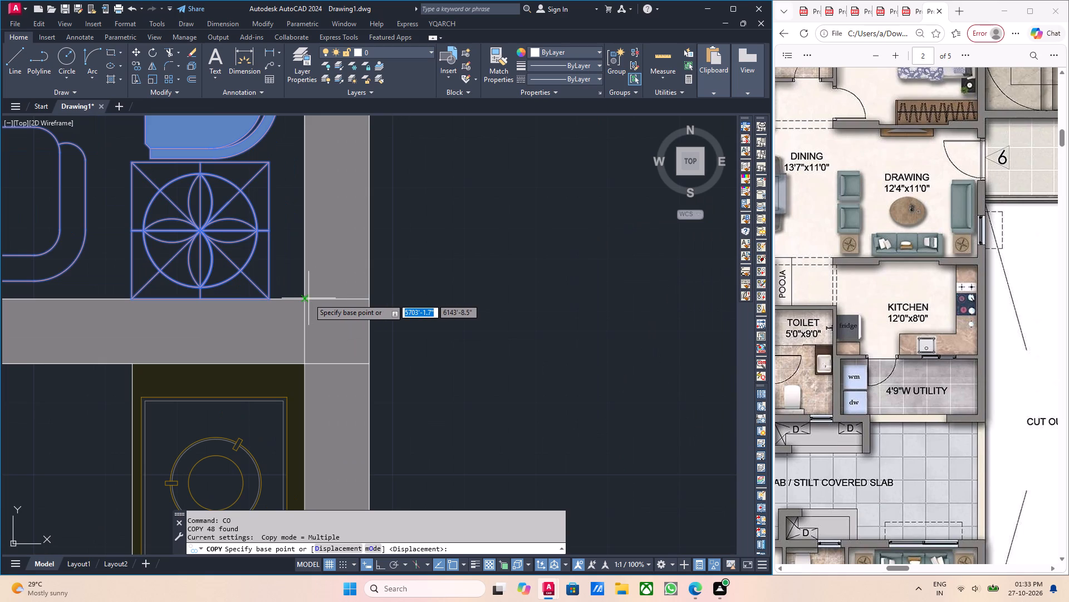
click(305, 299)
scroll(315, 303, down, 8)
middle_drag(321, 388, 330, 282)
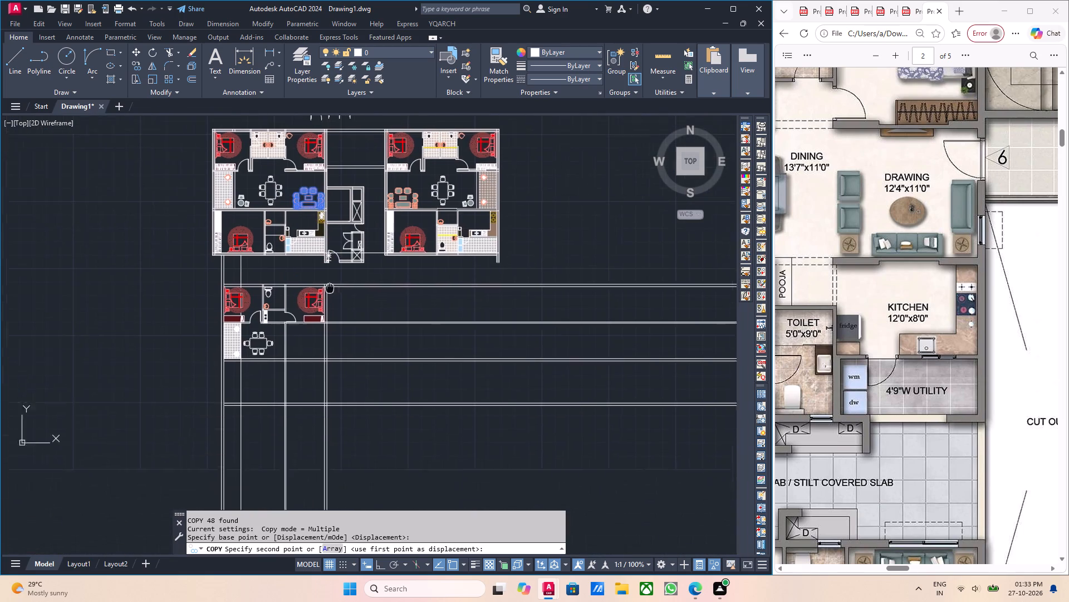
middle_drag(330, 282, 334, 245)
scroll(320, 334, up, 3)
middle_drag(343, 268, 307, 281)
scroll(306, 281, up, 4)
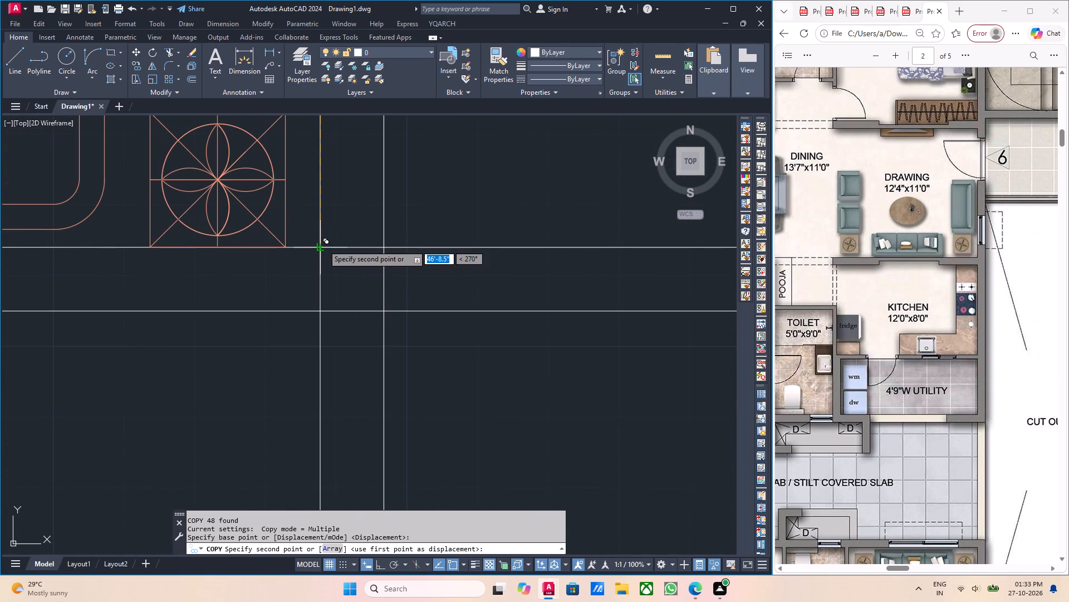
click(323, 245)
scroll(320, 245, down, 3)
key(Escape)
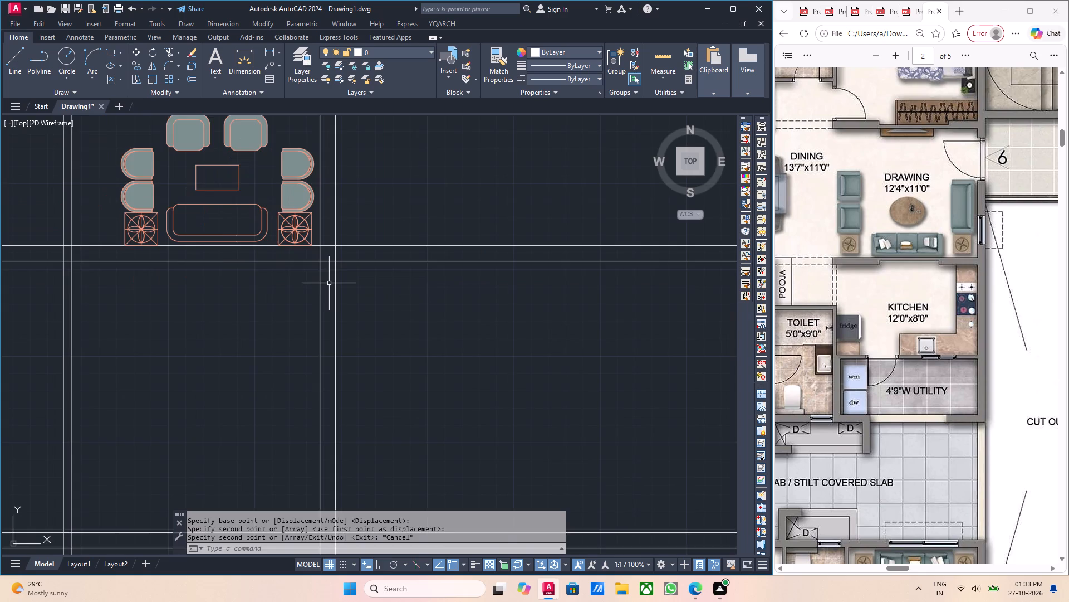
Trim away the two vertical wall lines separating the new unit's dining area from its drawing room.
scroll(329, 284, down, 3)
middle_drag(314, 290, 396, 317)
middle_drag(354, 304, 360, 387)
scroll(361, 362, up, 3)
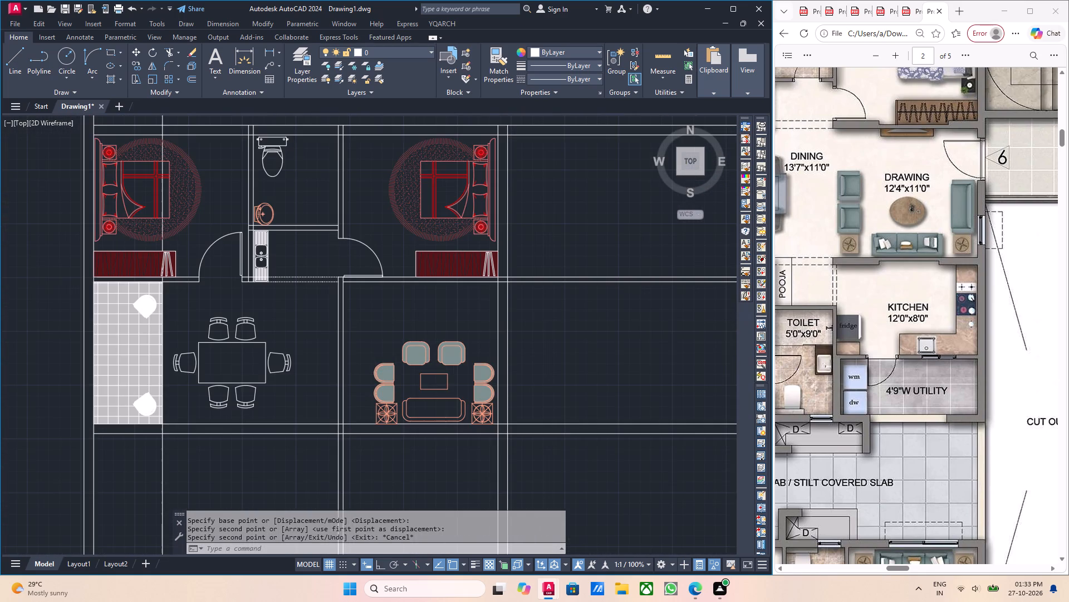
key(t)
key(r)
key(Return)
click(346, 352)
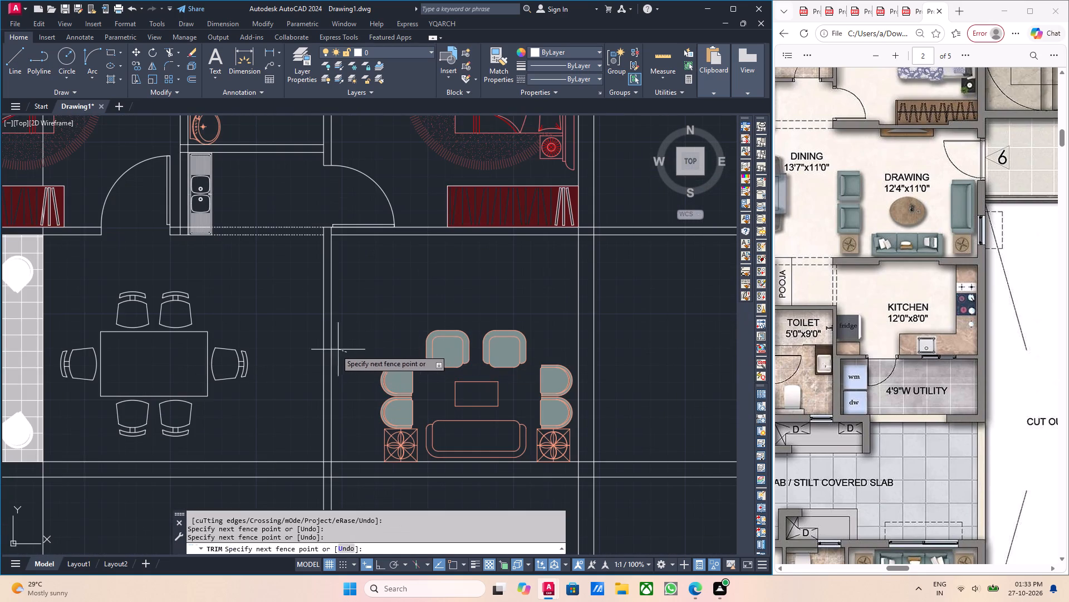
click(303, 343)
scroll(315, 341, down, 2)
key(Escape)
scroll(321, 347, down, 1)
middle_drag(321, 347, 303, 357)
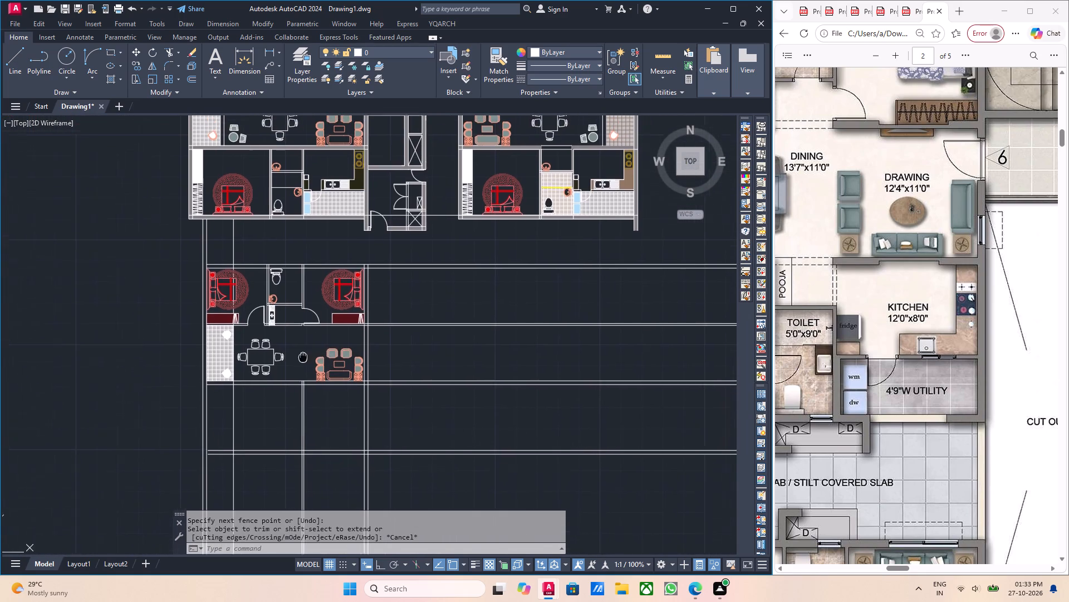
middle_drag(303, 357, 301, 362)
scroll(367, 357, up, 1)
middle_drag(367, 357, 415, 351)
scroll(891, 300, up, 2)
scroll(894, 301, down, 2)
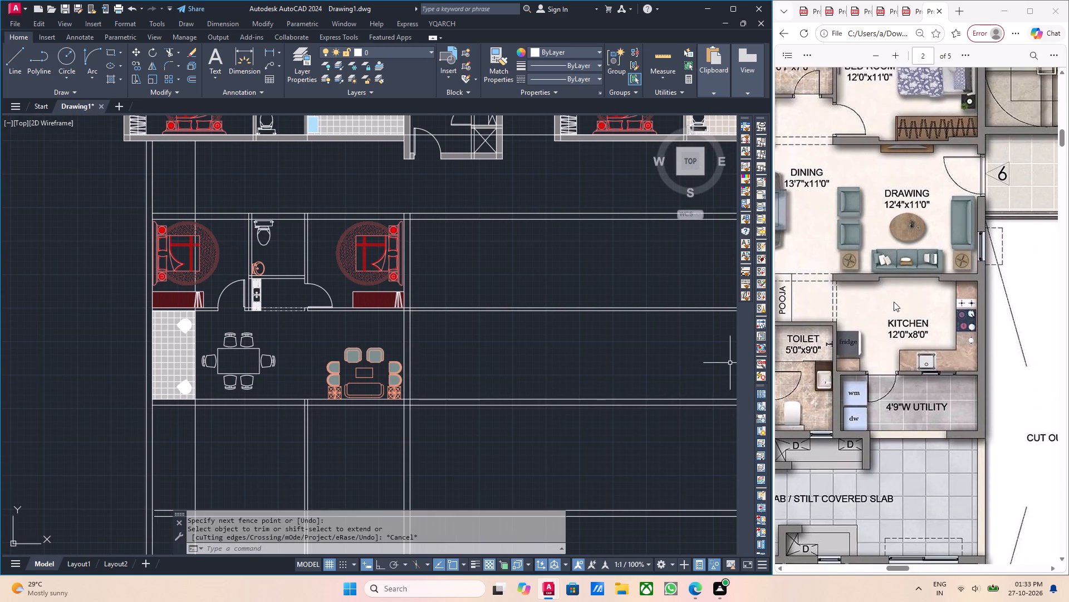
Examine the reference plan's kitchen, utility, toilet and master bedroom layout around the dining and drawing area.
ctrl+scroll(862, 309, down, 1)
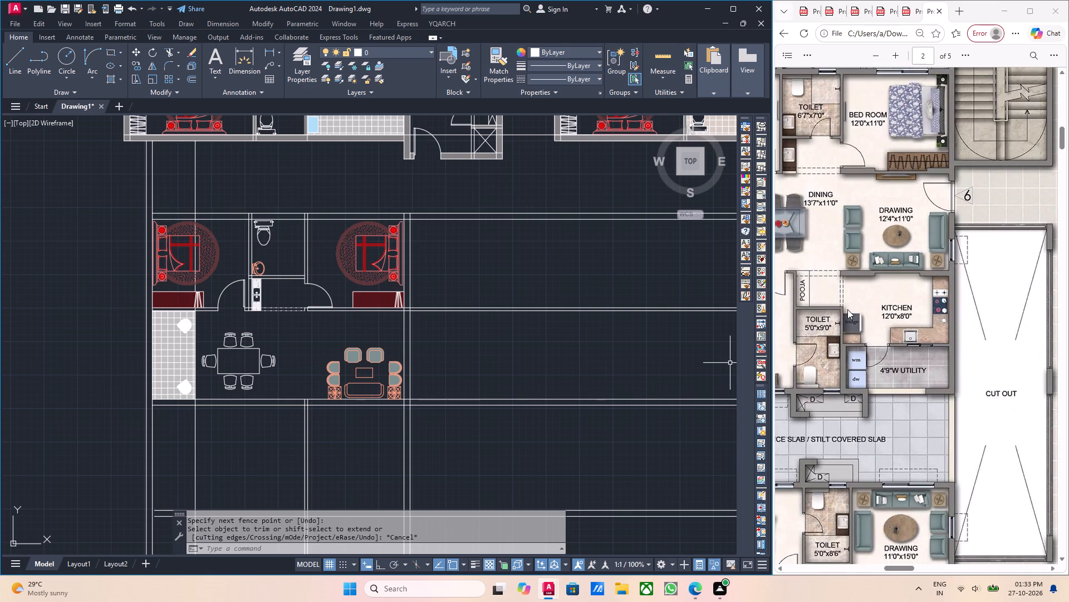
scroll(837, 295, up, 1)
ctrl+scroll(844, 337, down, 1)
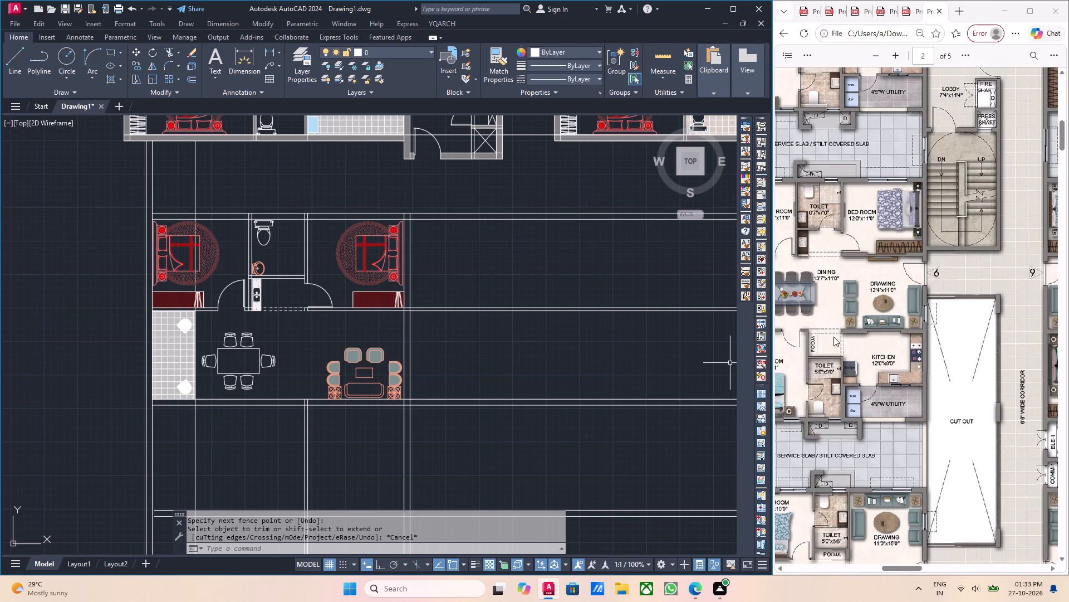
ctrl+scroll(815, 337, down, 1)
ctrl+middle_drag(798, 344, 833, 344)
ctrl+scroll(821, 347, down, 2)
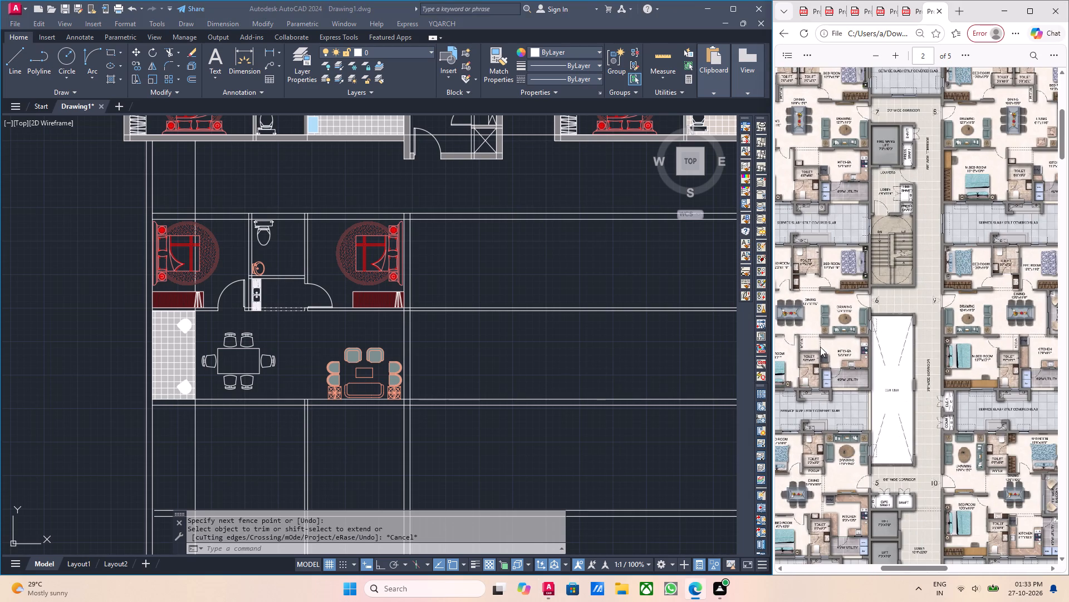
ctrl+middle_drag(783, 346, 728, 356)
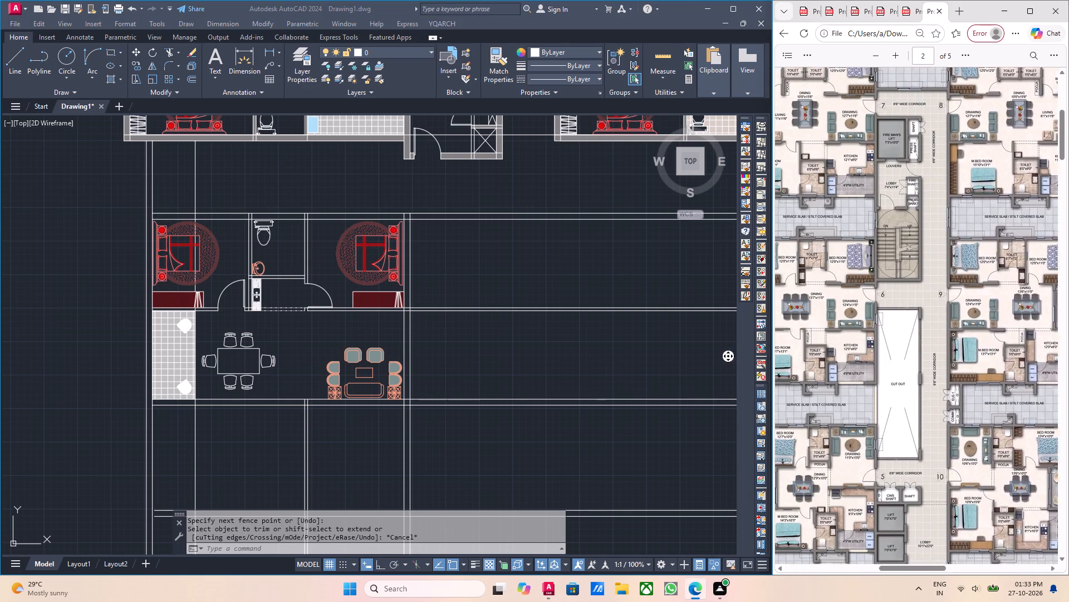
ctrl+middle_drag(728, 356, 727, 356)
scroll(928, 358, up, 2)
ctrl+scroll(881, 486, up, 3)
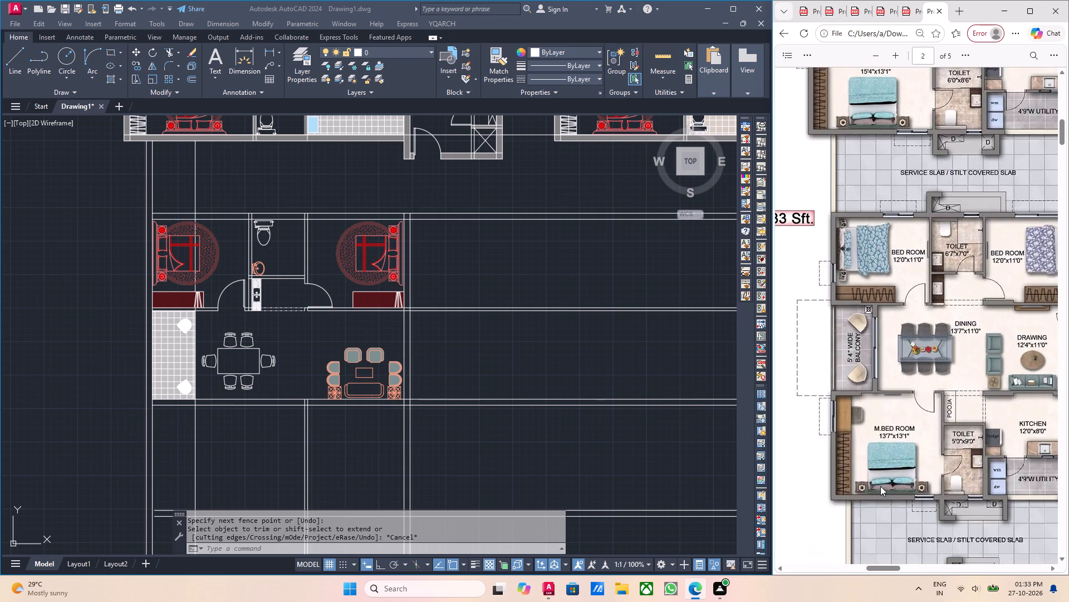
ctrl+scroll(877, 487, up, 3)
scroll(783, 438, down, 2)
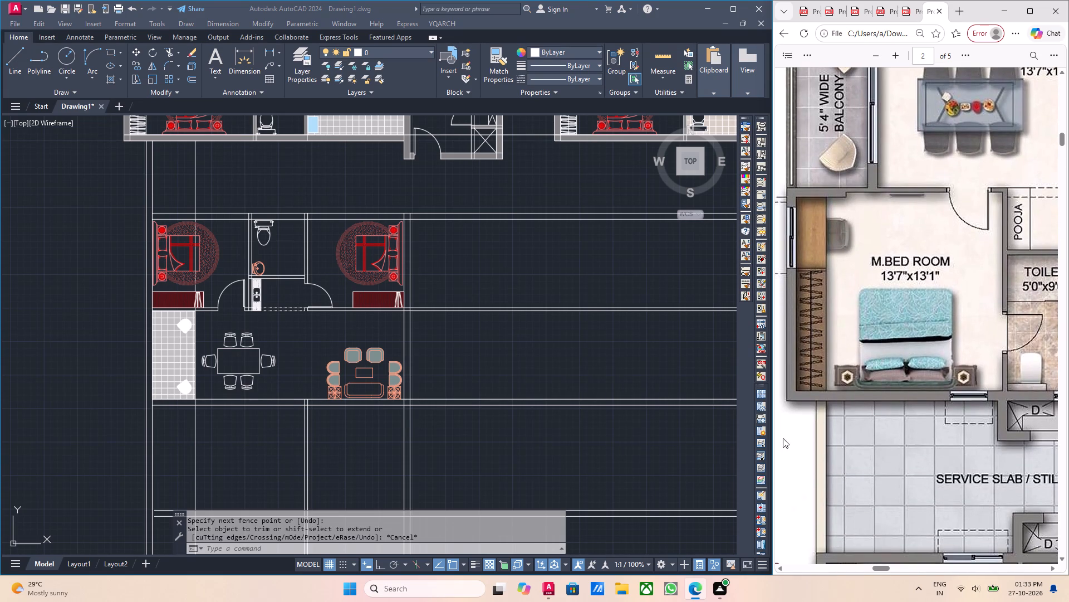
Copy the upper unit's master bedroom wardrobe and solid-filled desk unit about 46'-9.7" south into the new master bedroom's southwest corner.
scroll(433, 352, down, 1)
scroll(51, 173, down, 1)
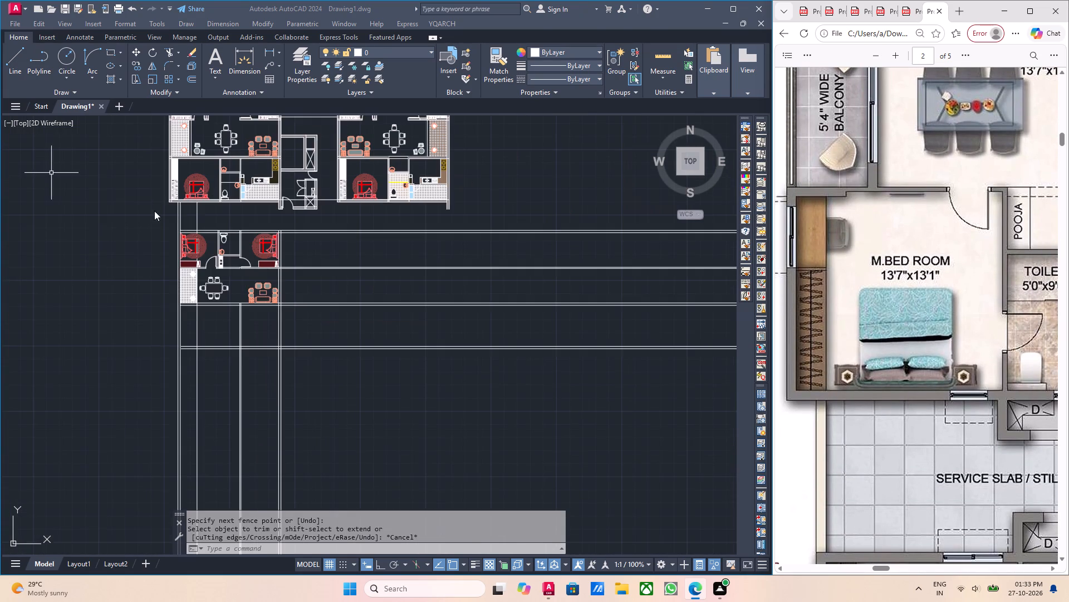
scroll(212, 199, up, 1)
middle_drag(114, 211, 225, 236)
scroll(153, 179, up, 3)
middle_drag(170, 201, 197, 247)
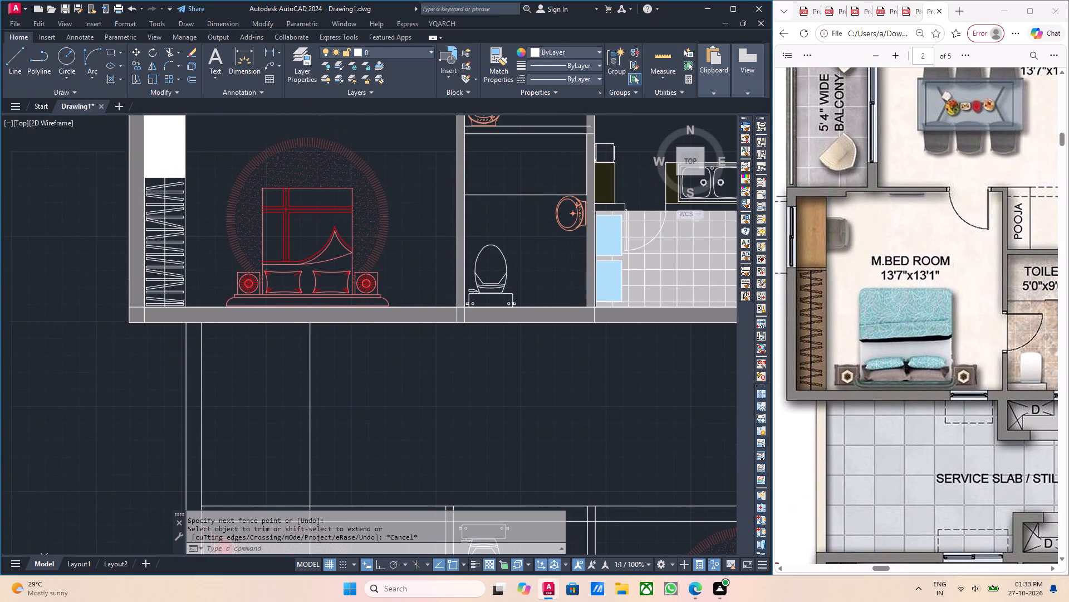
click(191, 242)
click(151, 159)
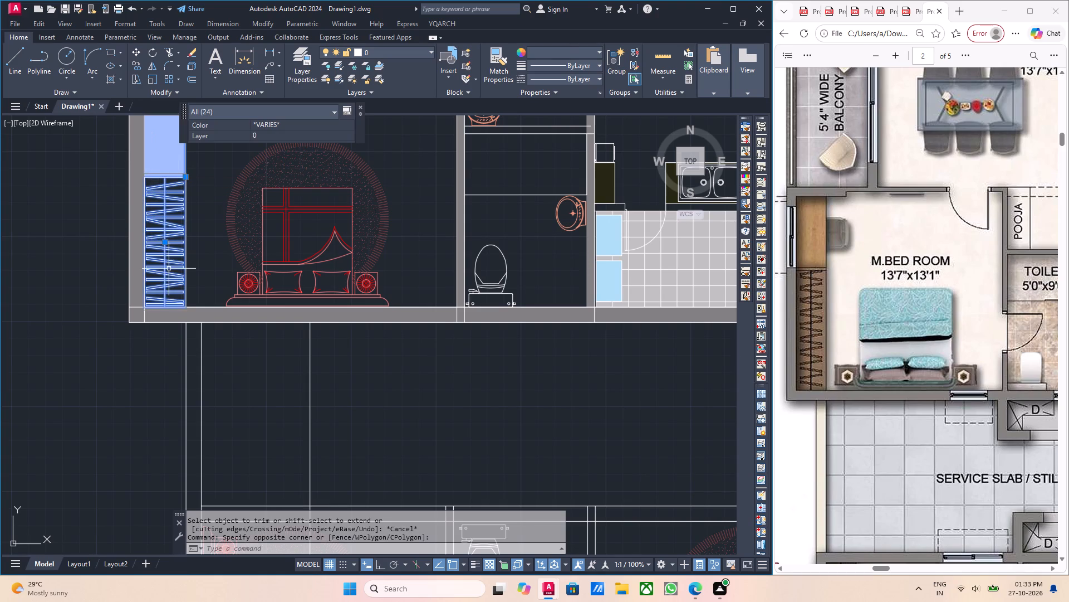
scroll(169, 270, up, 1)
scroll(169, 270, down, 2)
middle_drag(203, 269, 208, 290)
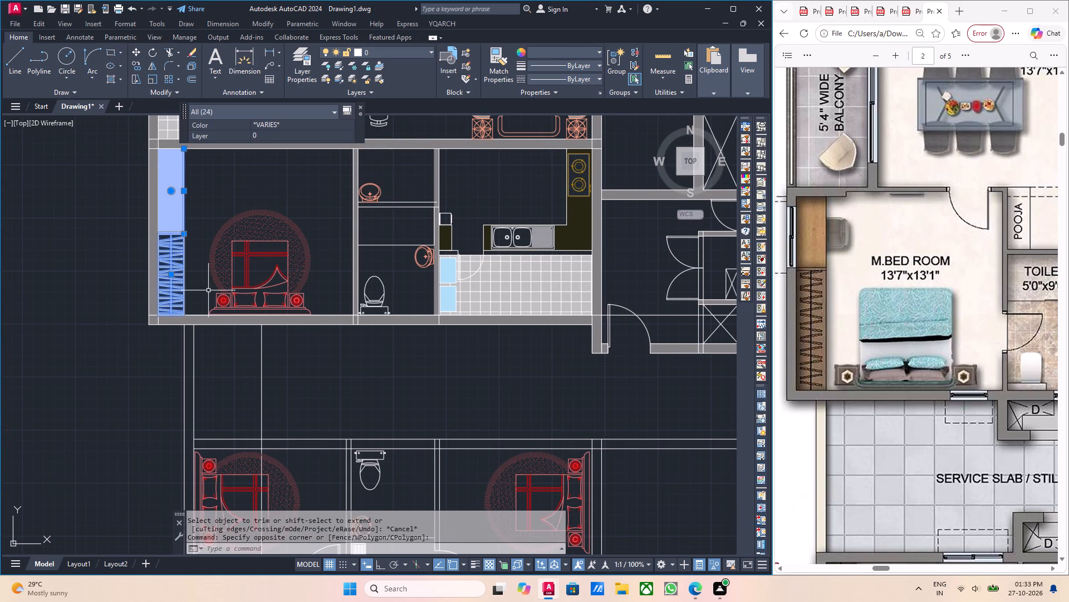
key(c)
key(o)
key(Return)
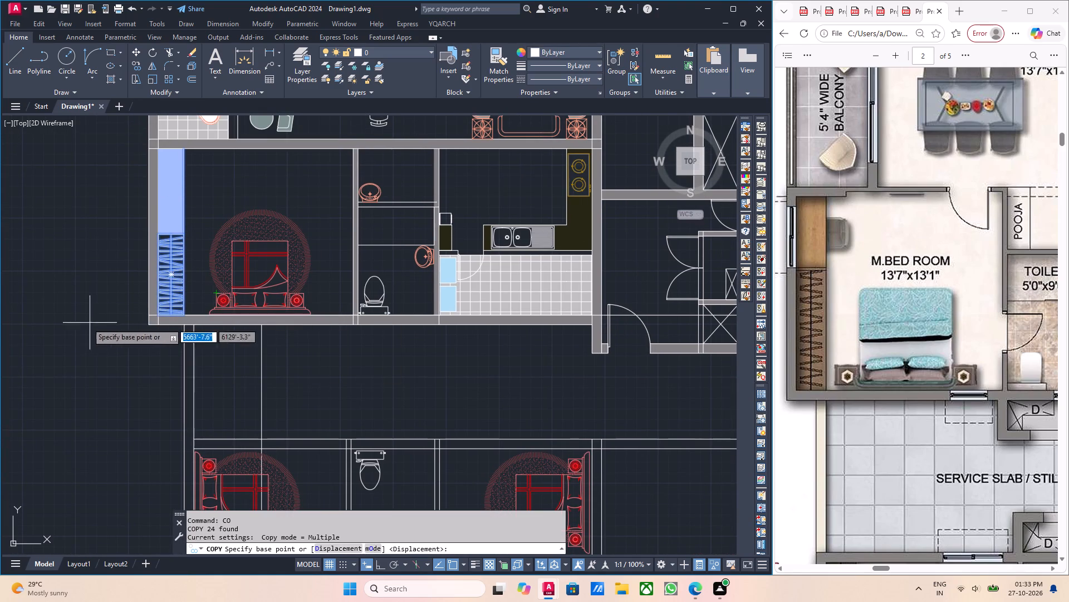
scroll(140, 328, up, 1)
click(168, 305)
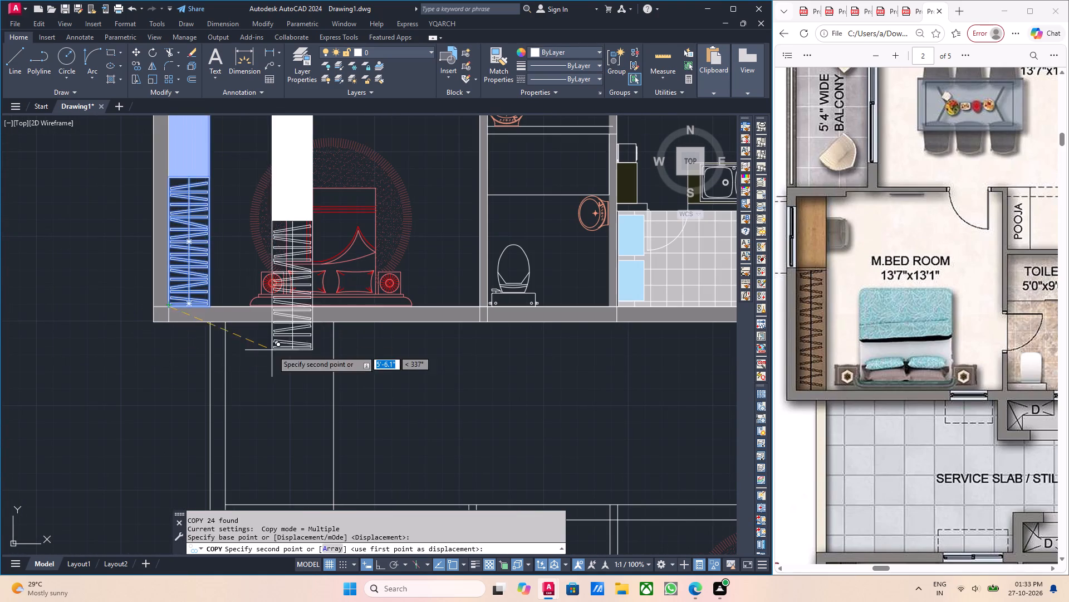
scroll(272, 349, down, 3)
middle_drag(277, 407, 285, 203)
scroll(265, 368, up, 2)
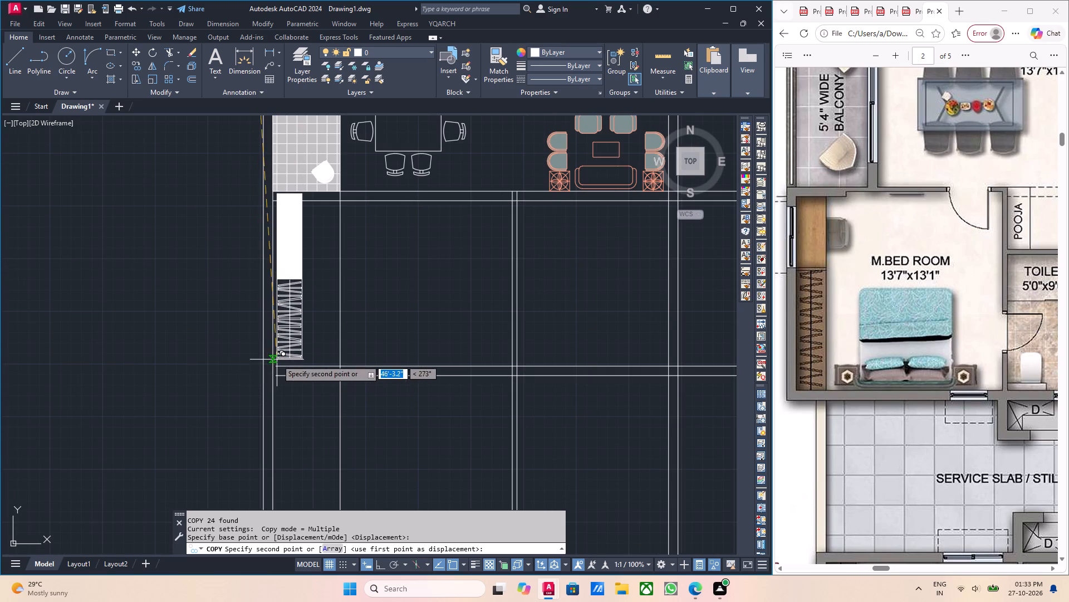
scroll(270, 365, up, 3)
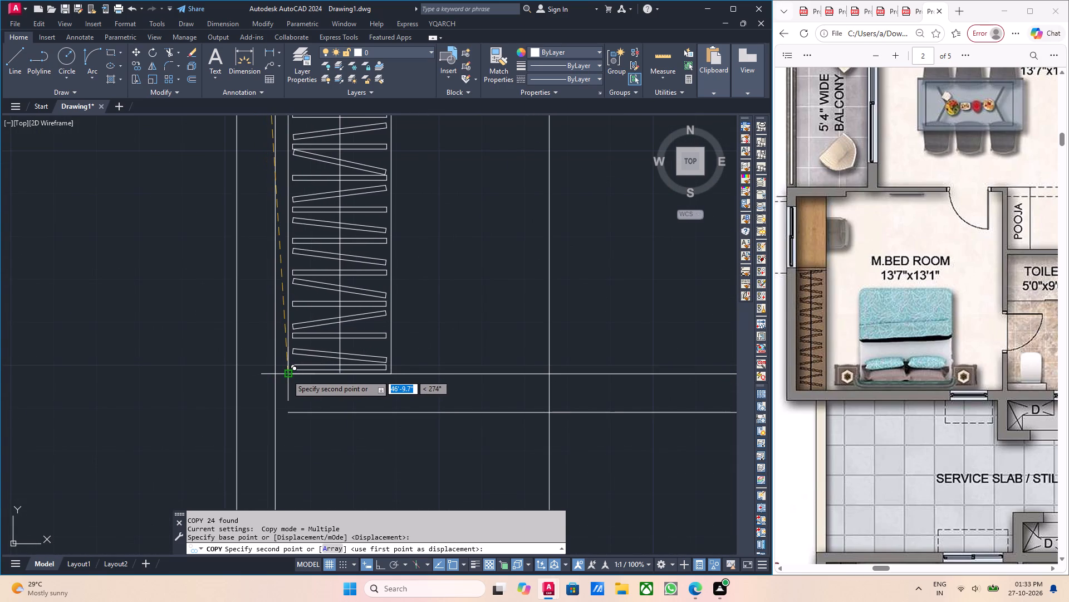
click(287, 375)
key(Escape)
Stretch the start of the new master bedroom's inner south wall line west to meet the west wall's inner line.
scroll(354, 393, up, 2)
drag(636, 351, 625, 361)
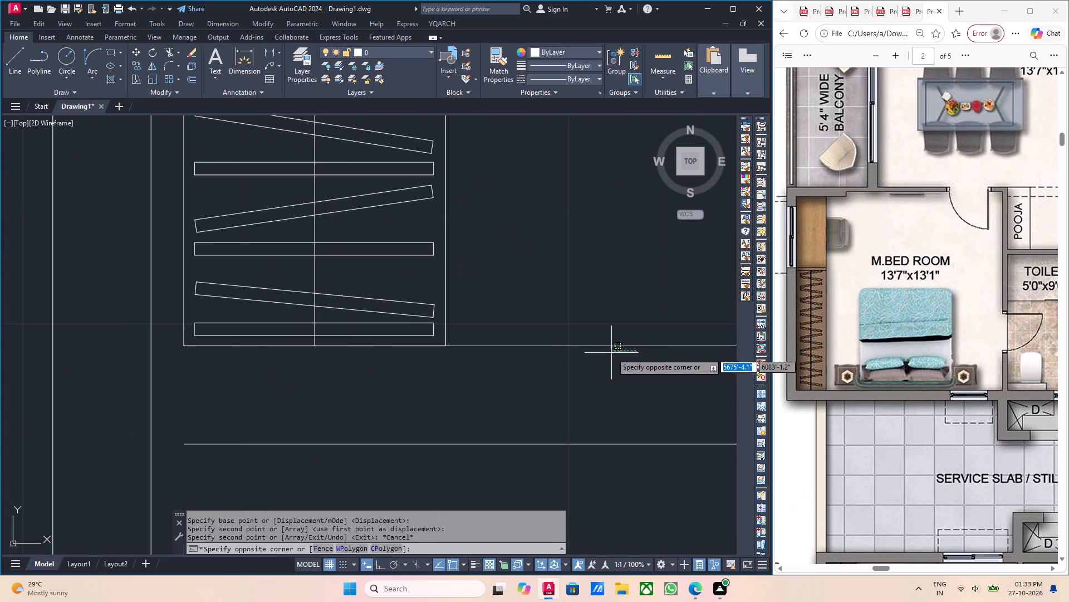
click(596, 342)
scroll(251, 362, up, 3)
middle_drag(65, 319, 311, 339)
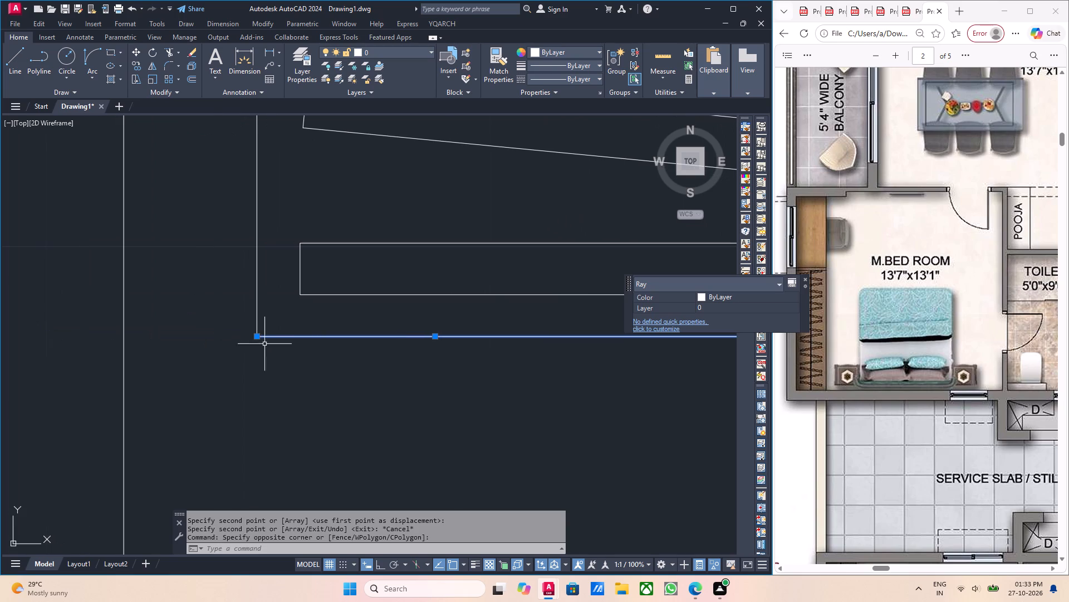
click(256, 336)
click(124, 337)
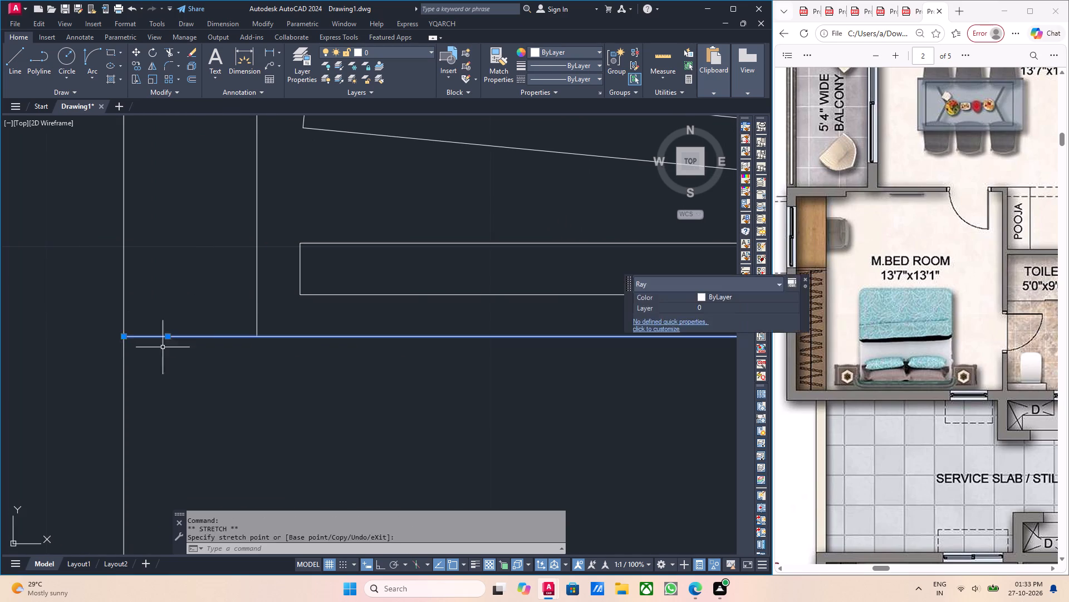
key(Escape)
key(grave)
middle_drag(275, 348, 244, 387)
scroll(244, 387, down, 2)
key(Escape)
scroll(252, 372, down, 3)
scroll(353, 367, down, 2)
middle_drag(364, 334, 351, 393)
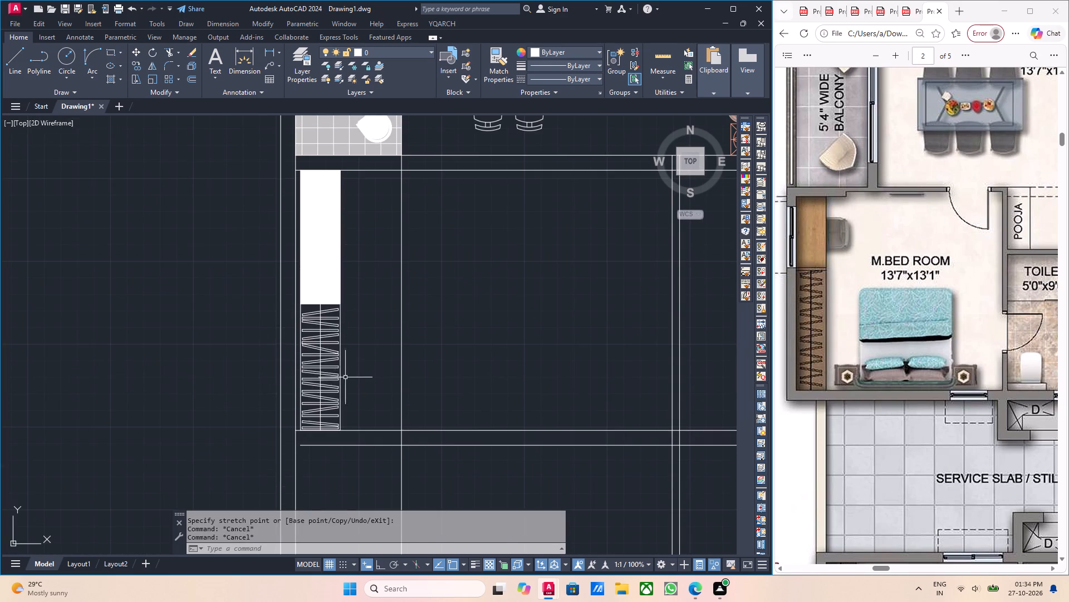
Nudge the copied wardrobe group west until it sits flush against the new master bedroom's west wall.
drag(343, 368, 336, 364)
click(303, 348)
middle_drag(360, 366, 350, 367)
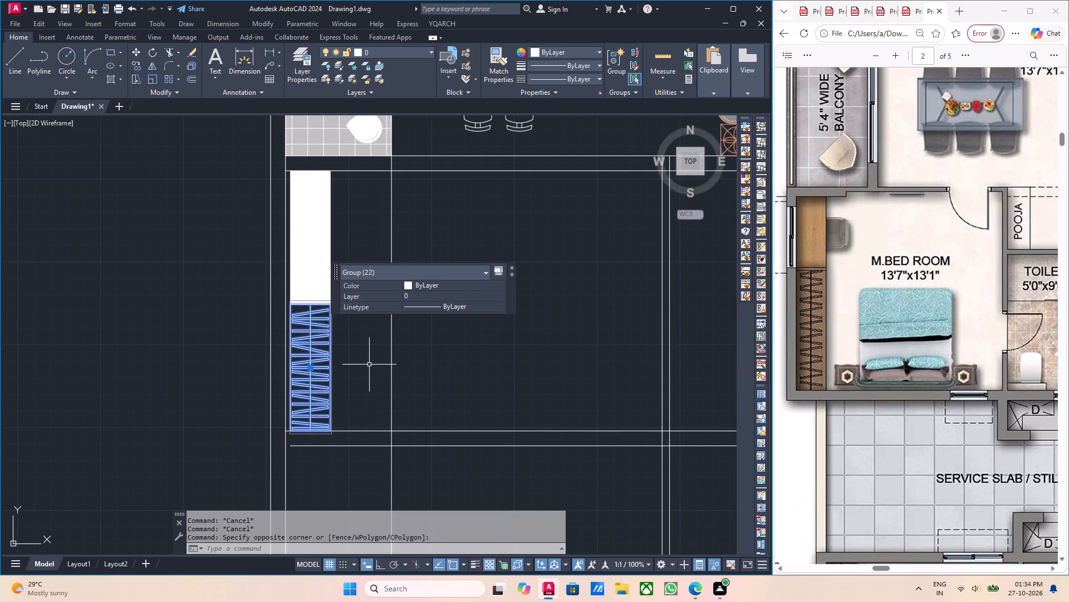
key(ctrl+Left)
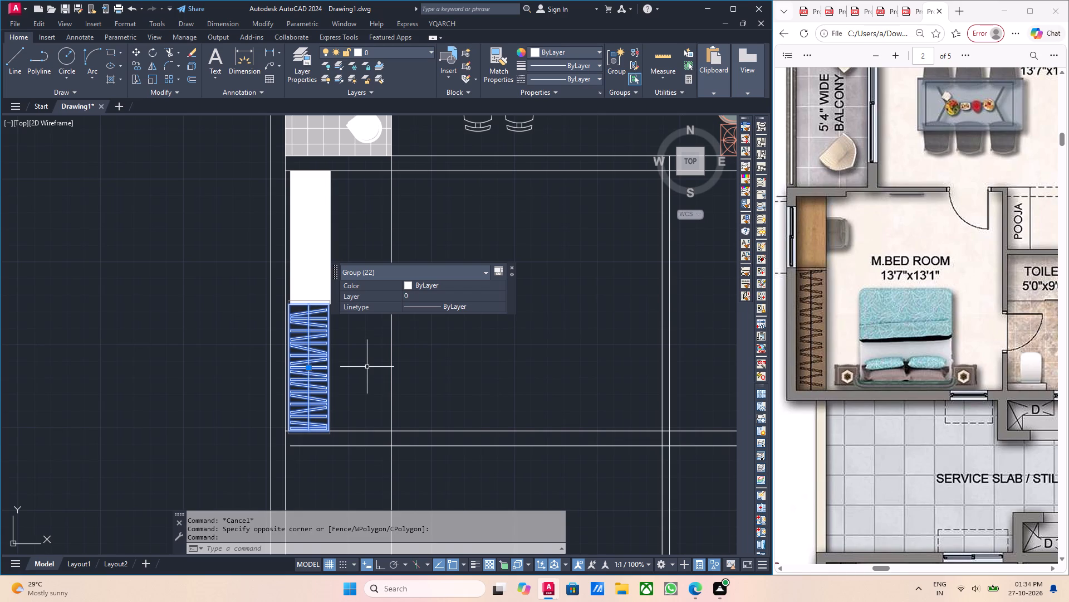
key(ctrl+alt+Left)
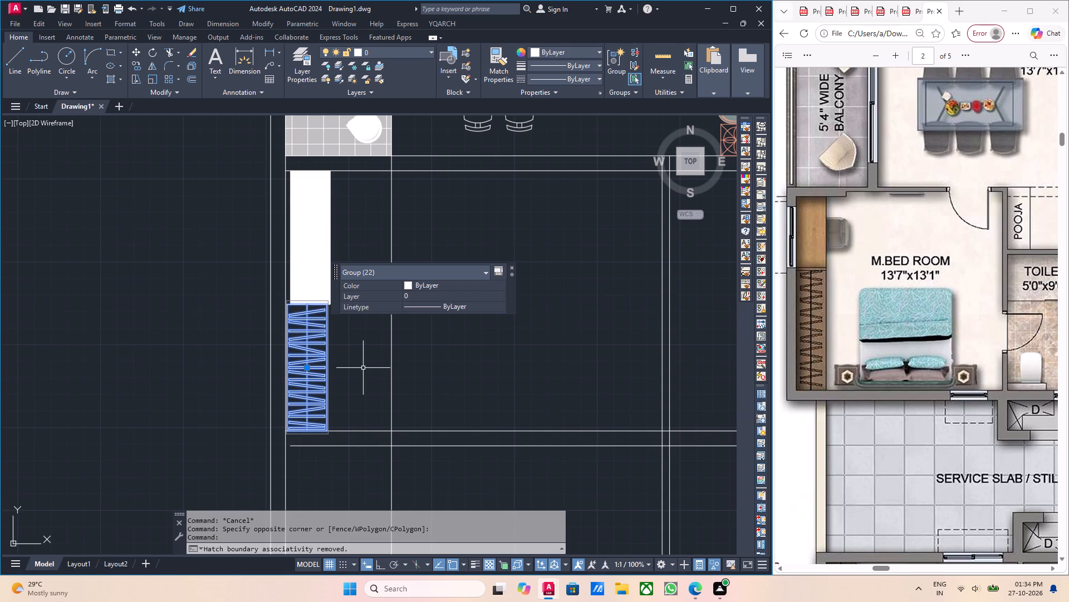
key(ctrl+Left)
scroll(274, 409, up, 5)
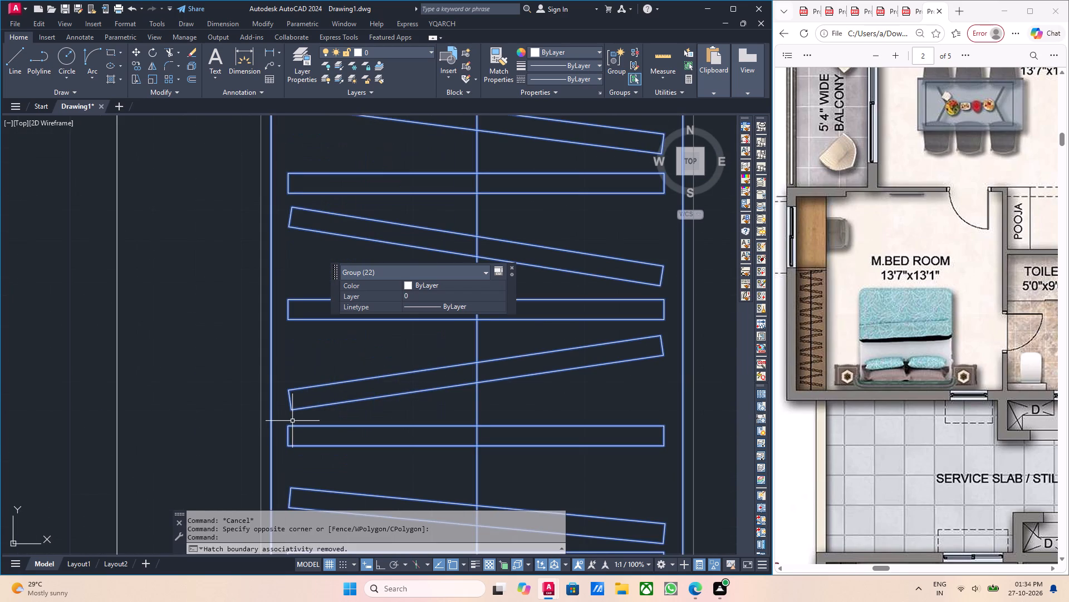
key(ctrl+Left)
key(ctrl+Left)
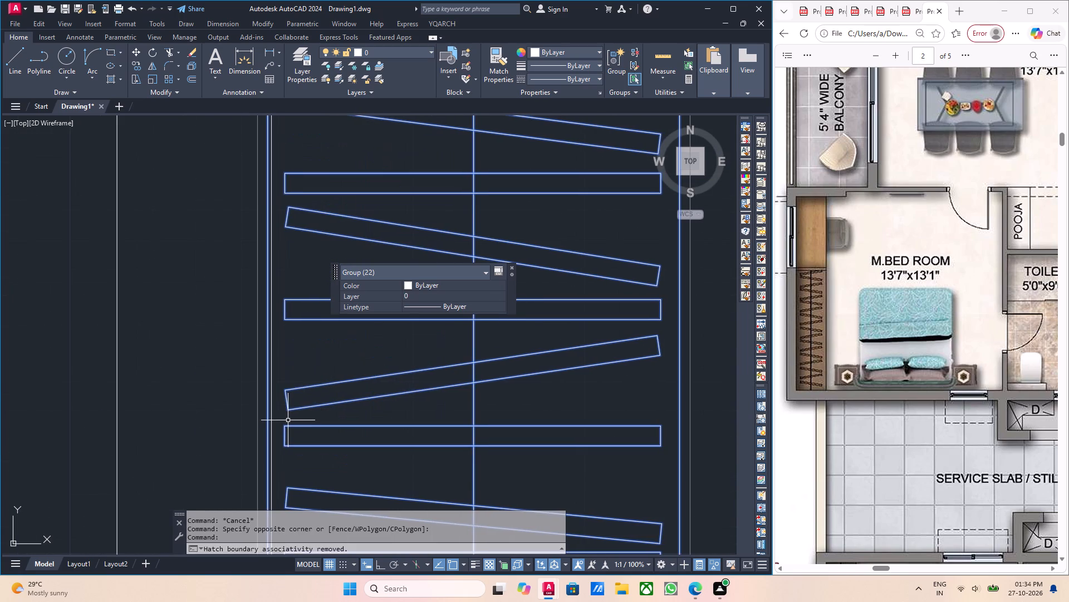
key(ctrl+Right)
key(ctrl+Right)
scroll(287, 421, down, 2)
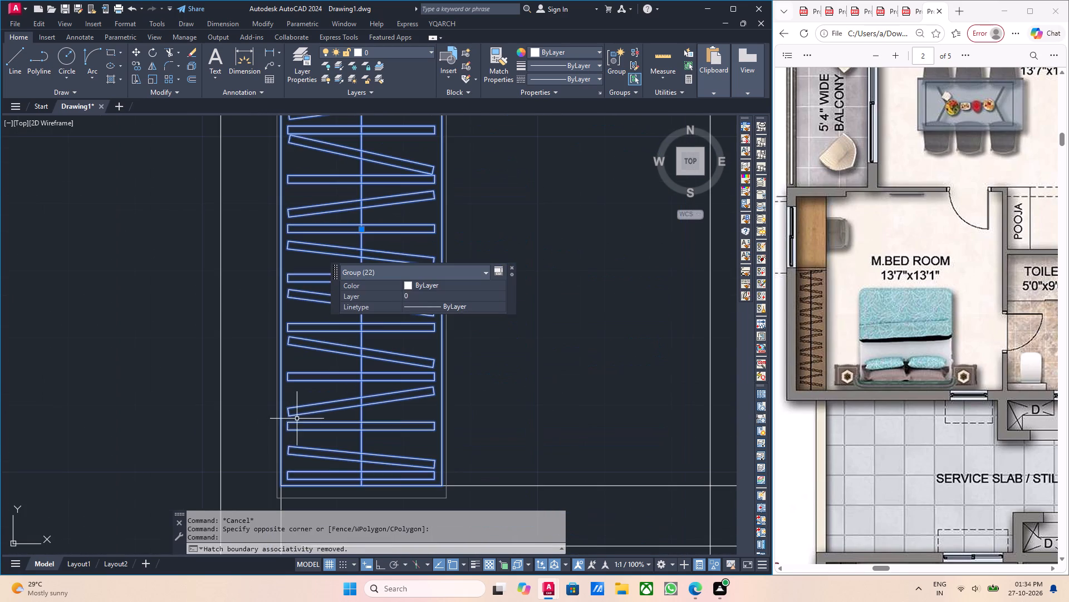
key(Escape)
Stretch the start of the outer south wall line about 3" west to meet the west wall's inner line.
scroll(298, 419, down, 3)
middle_drag(364, 417, 354, 417)
middle_drag(360, 414, 356, 421)
scroll(290, 457, up, 3)
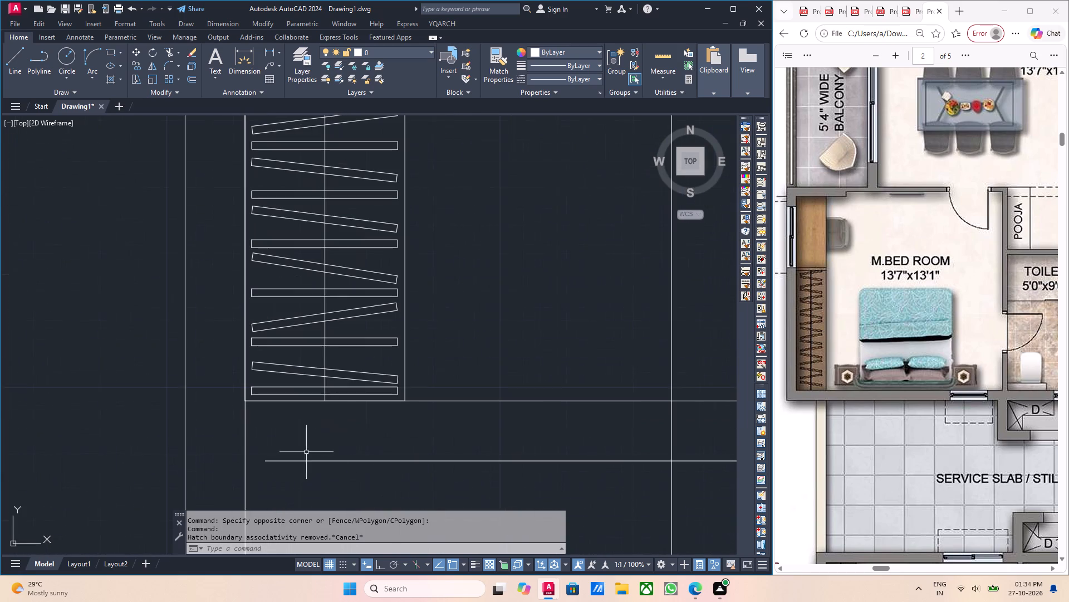
drag(317, 468, 295, 458)
click(278, 451)
click(267, 461)
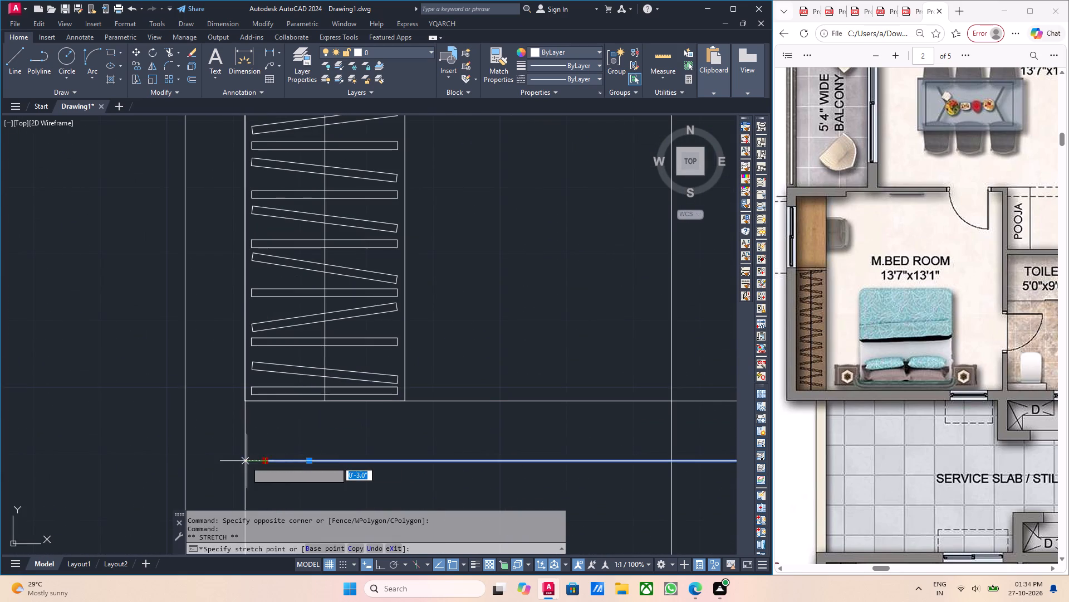
click(246, 461)
scroll(246, 462, down, 4)
key(Escape)
Nudge the solid-filled desk unit and its outline west, flush with the wall and aligned with the wardrobe below.
middle_drag(305, 439, 300, 457)
scroll(274, 362, up, 2)
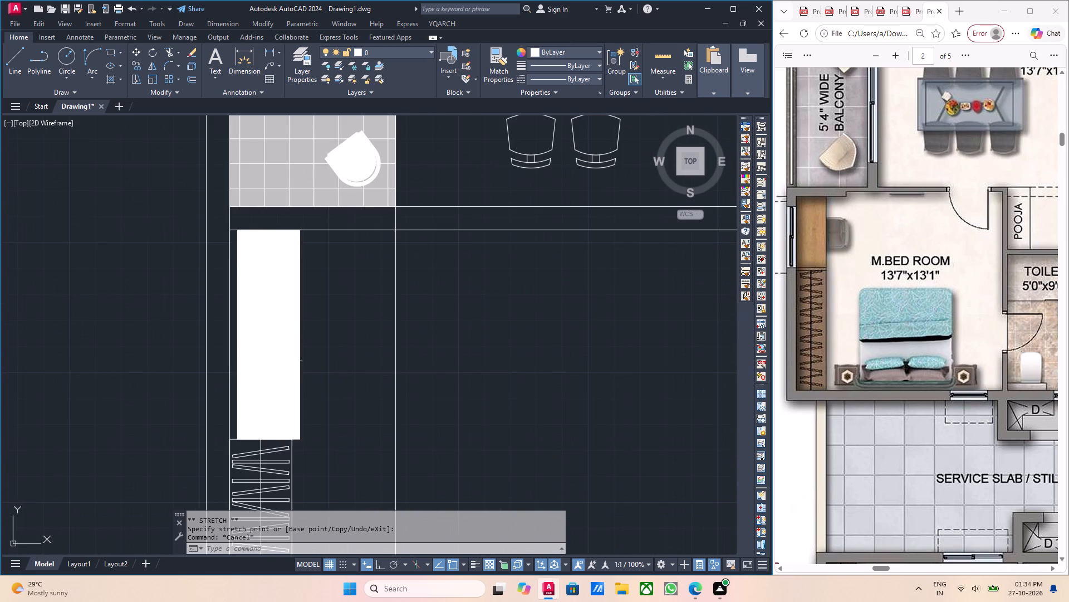
click(276, 361)
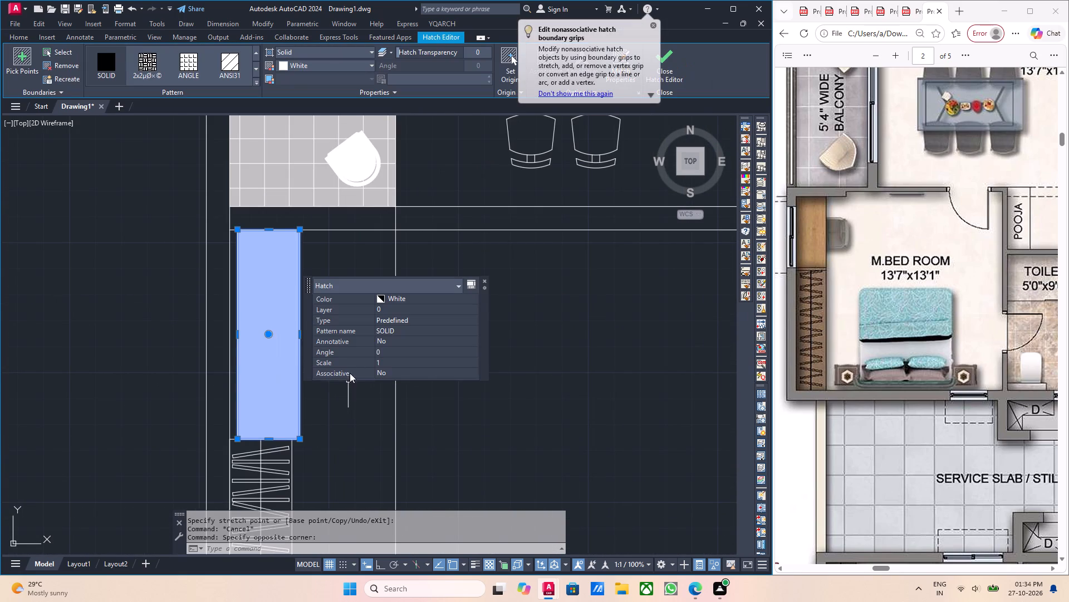
scroll(325, 399, up, 1)
drag(322, 406, 302, 406)
click(245, 389)
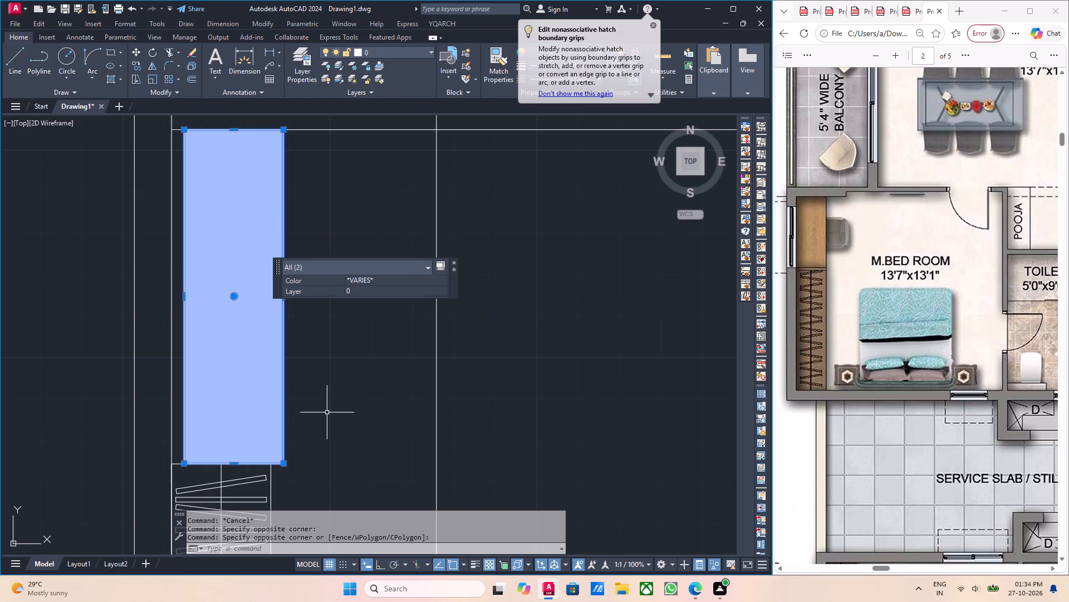
key(ctrl+Left)
key(ctrl+Left)
key(ctrl+Left)
key(ctrl+Left)
key(ctrl+Left)
key(ctrl+Left)
key(ctrl+Left)
key(ctrl+Left)
key(ctrl+Left)
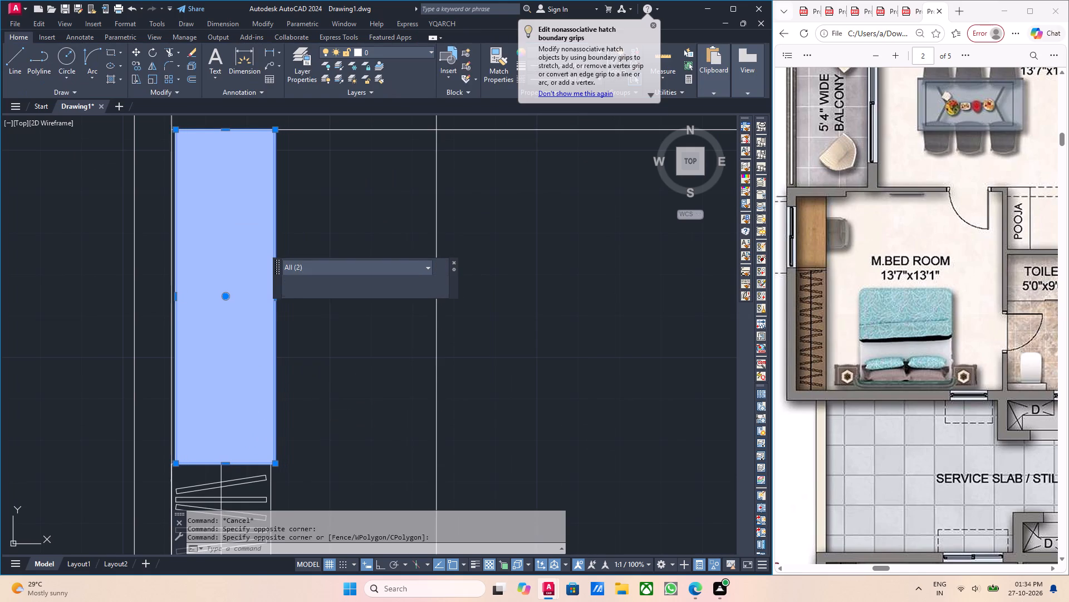
key(ctrl+Right)
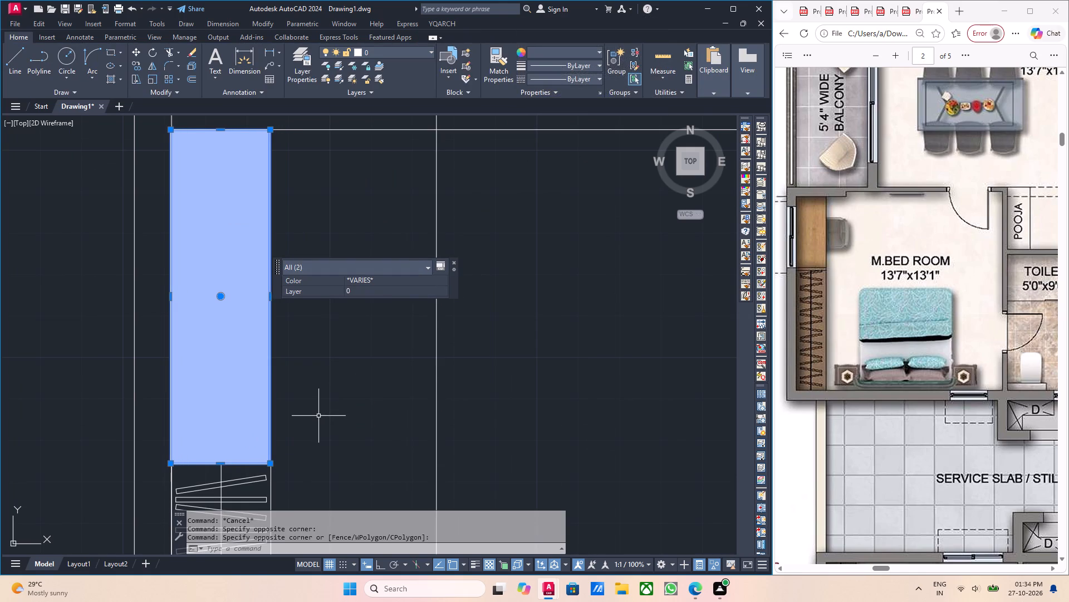
key(Escape)
Copy the double bed block from the finished unit's master bedroom onto the new master bedroom's inner south wall line, beside the wardrobe.
scroll(315, 417, down, 3)
scroll(323, 417, up, 1)
middle_drag(323, 420, 317, 403)
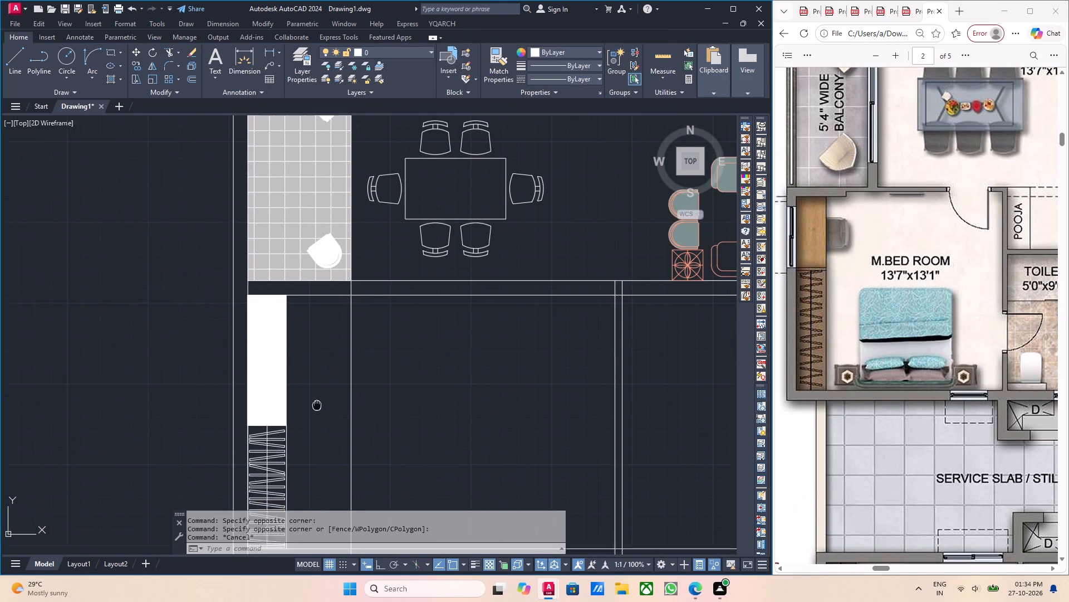
middle_drag(317, 403, 317, 404)
middle_drag(335, 422, 327, 412)
middle_drag(344, 412, 344, 400)
scroll(345, 399, down, 2)
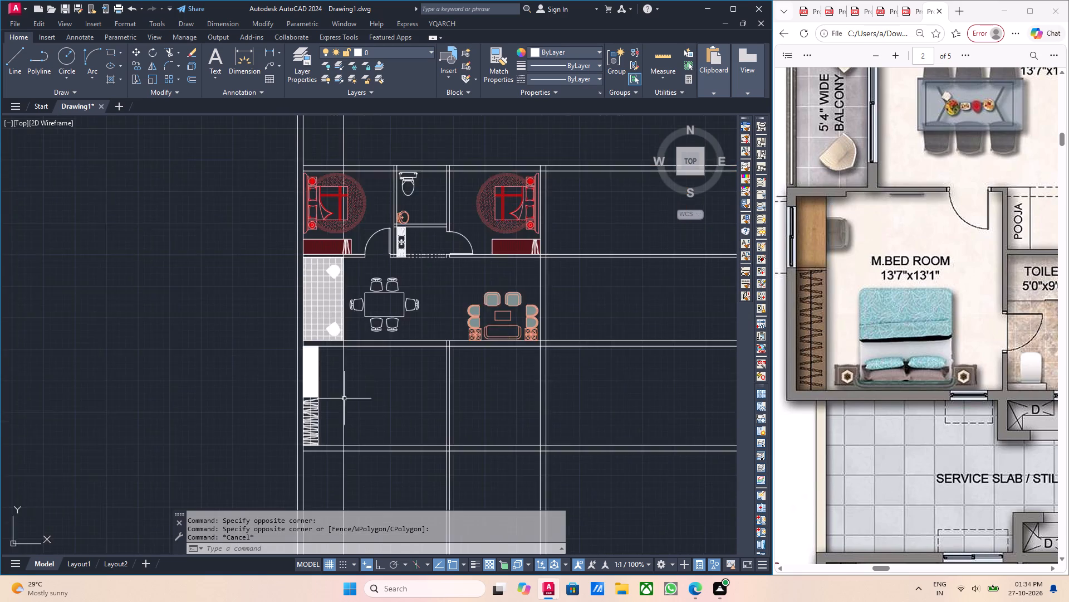
middle_drag(349, 389, 361, 477)
middle_drag(373, 401, 380, 430)
middle_drag(411, 299, 410, 378)
scroll(375, 290, up, 3)
drag(450, 251, 442, 244)
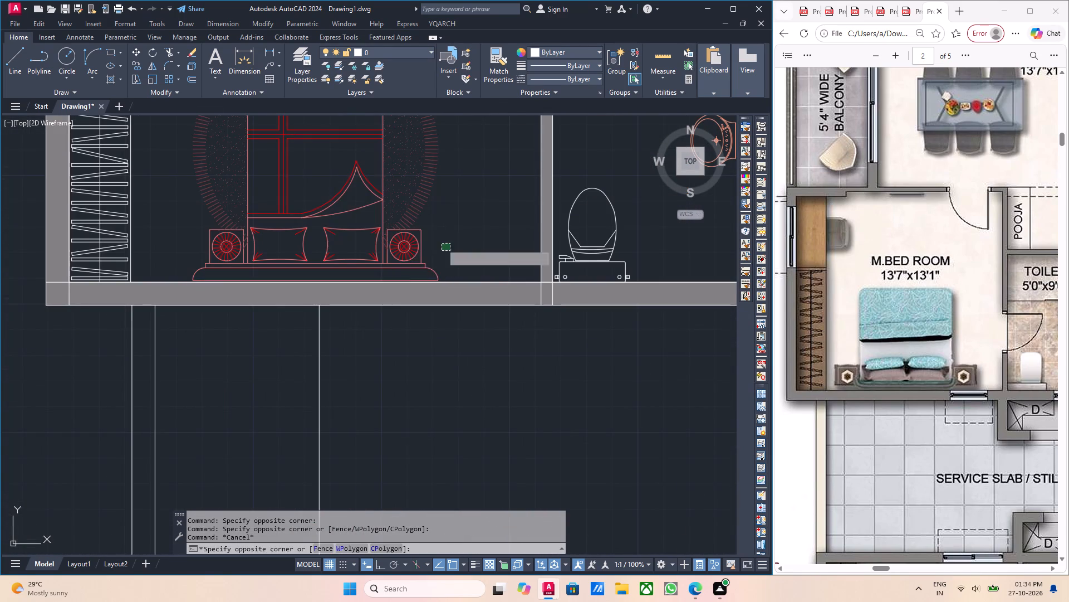
click(316, 201)
scroll(402, 253, down, 2)
middle_drag(453, 321, 386, 299)
middle_drag(428, 292, 390, 286)
key(c)
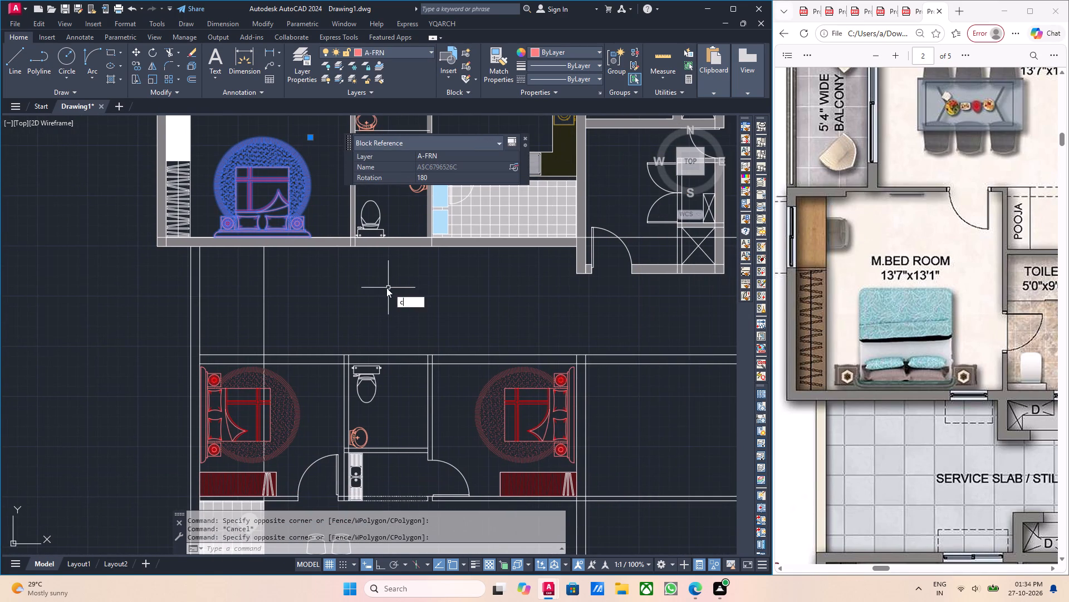
key(o)
key(Return)
click(261, 236)
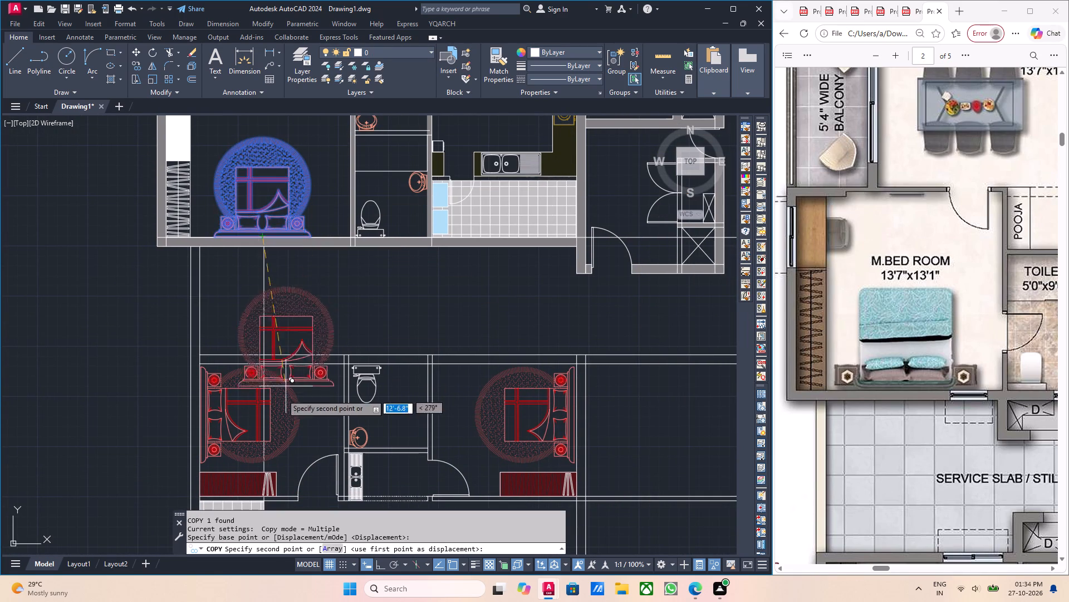
scroll(279, 383, down, 2)
middle_drag(283, 444, 303, 241)
middle_drag(303, 331, 303, 315)
scroll(307, 313, up, 3)
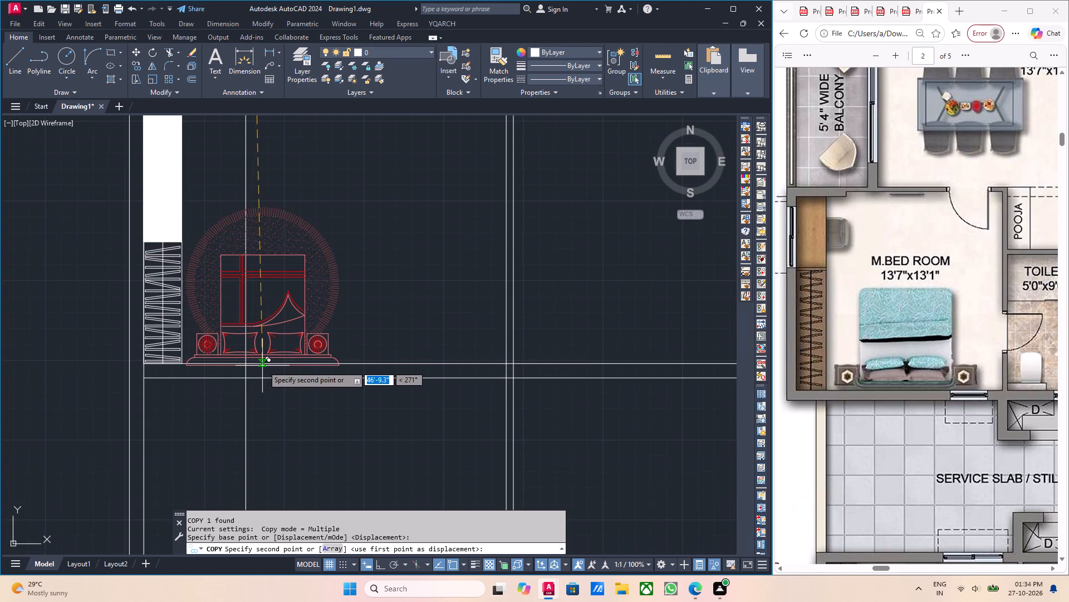
scroll(271, 363, up, 2)
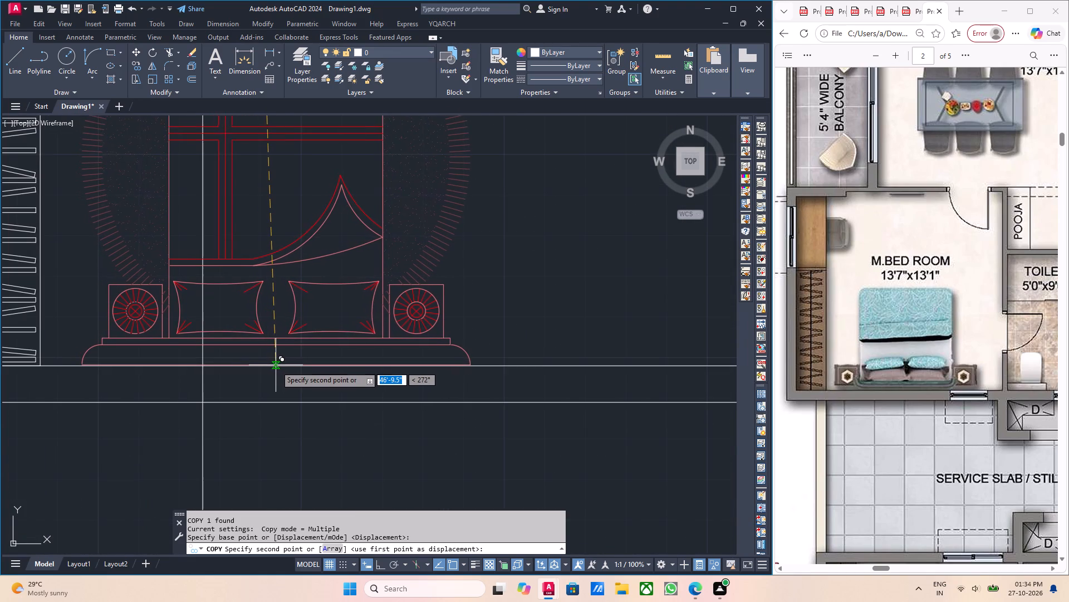
click(276, 366)
key(Escape)
Compare the new unit's layout with the PDF reference around the master bedroom, toilet and kitchen.
scroll(326, 291, down, 3)
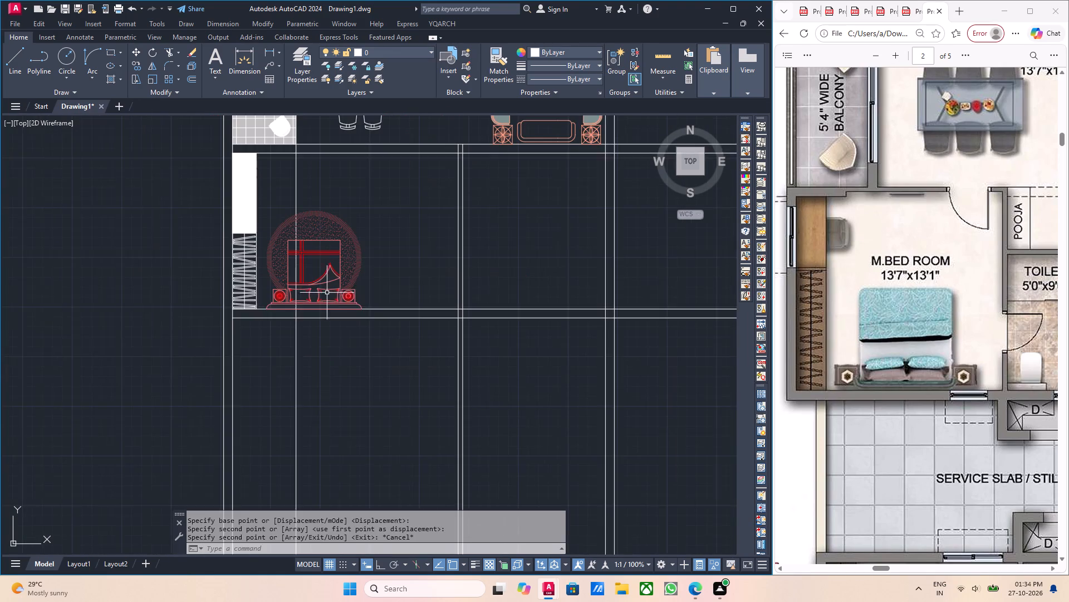
middle_drag(364, 297, 326, 325)
middle_drag(366, 304, 355, 308)
middle_drag(380, 302, 369, 309)
middle_drag(396, 304, 388, 308)
middle_drag(429, 308, 422, 312)
middle_drag(424, 307, 424, 338)
scroll(397, 312, down, 2)
middle_drag(370, 301, 390, 314)
scroll(746, 242, up, 1)
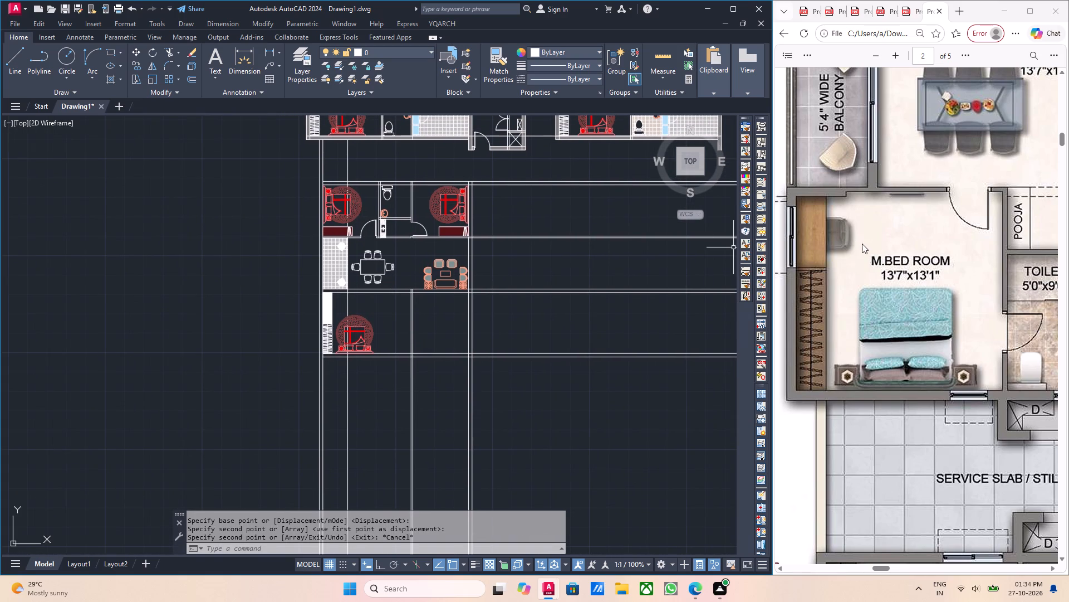
scroll(860, 260, down, 2)
middle_drag(911, 279, 940, 280)
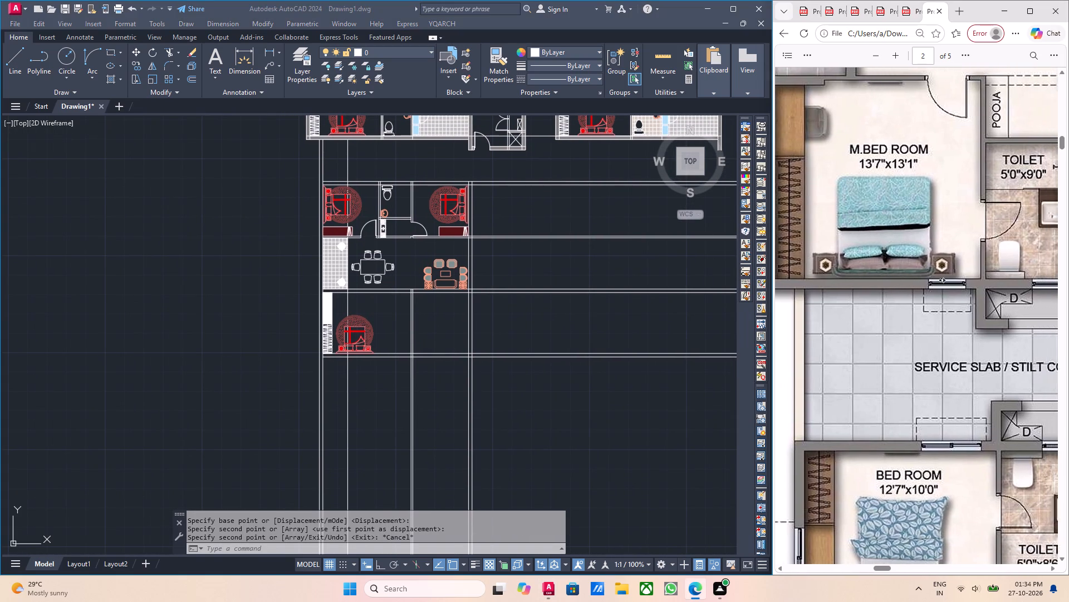
middle_drag(940, 280, 949, 281)
middle_drag(446, 329, 461, 329)
key(Escape)
key(Escape)
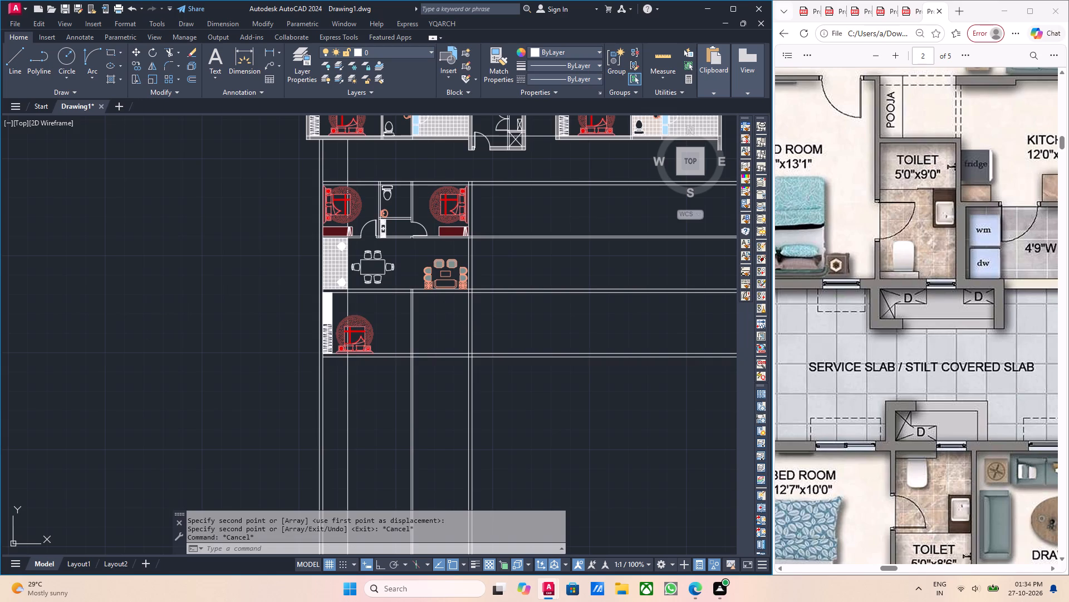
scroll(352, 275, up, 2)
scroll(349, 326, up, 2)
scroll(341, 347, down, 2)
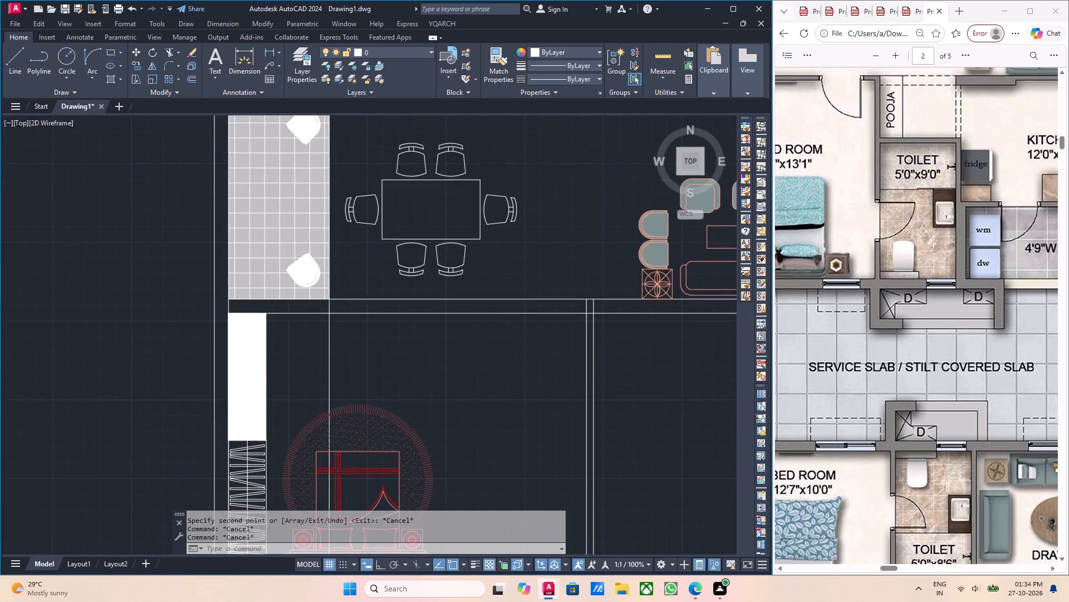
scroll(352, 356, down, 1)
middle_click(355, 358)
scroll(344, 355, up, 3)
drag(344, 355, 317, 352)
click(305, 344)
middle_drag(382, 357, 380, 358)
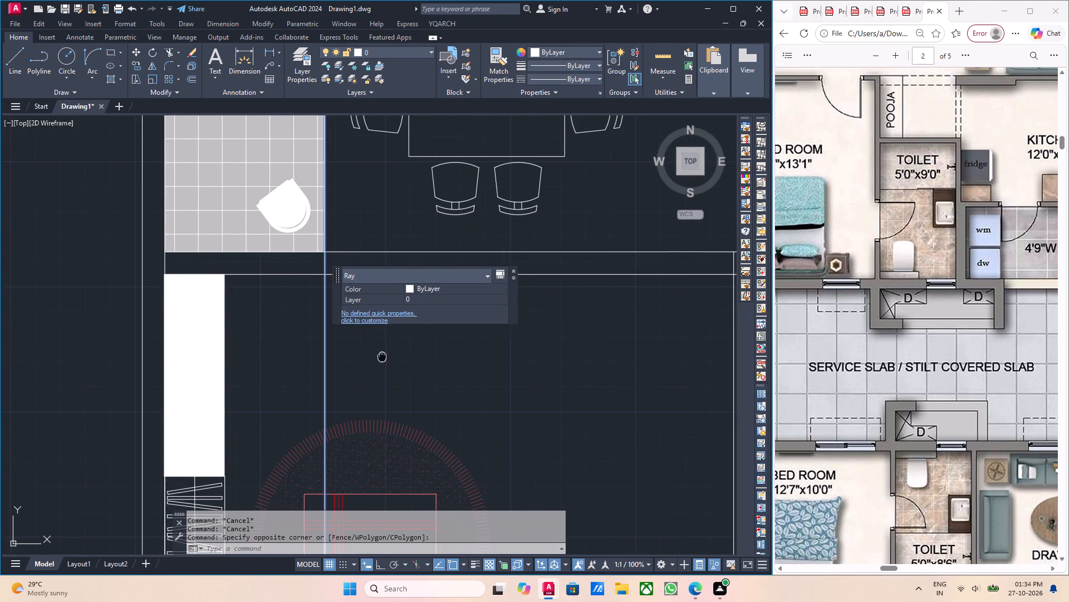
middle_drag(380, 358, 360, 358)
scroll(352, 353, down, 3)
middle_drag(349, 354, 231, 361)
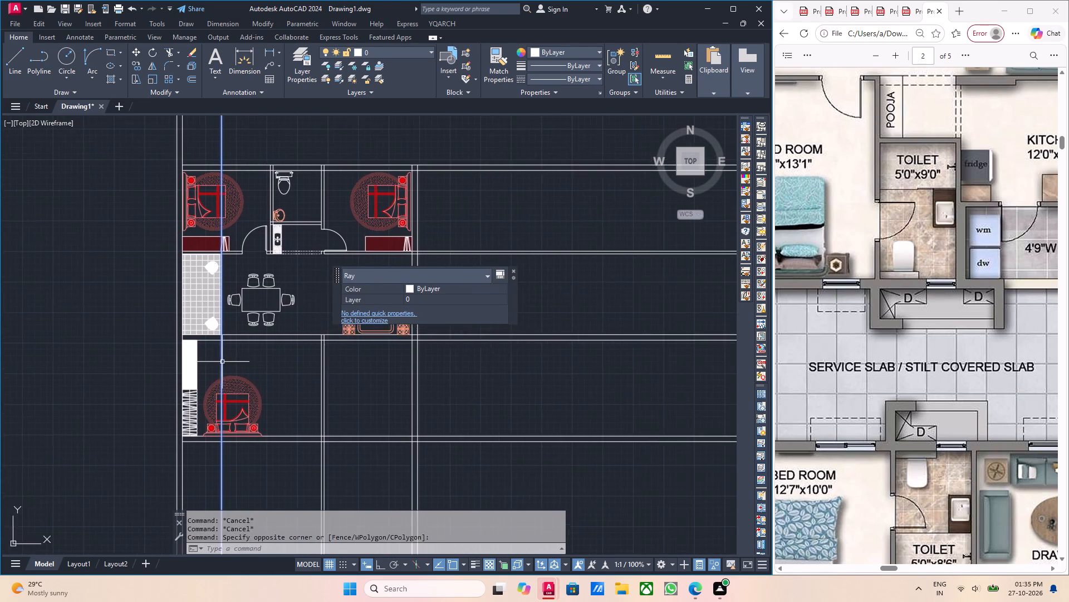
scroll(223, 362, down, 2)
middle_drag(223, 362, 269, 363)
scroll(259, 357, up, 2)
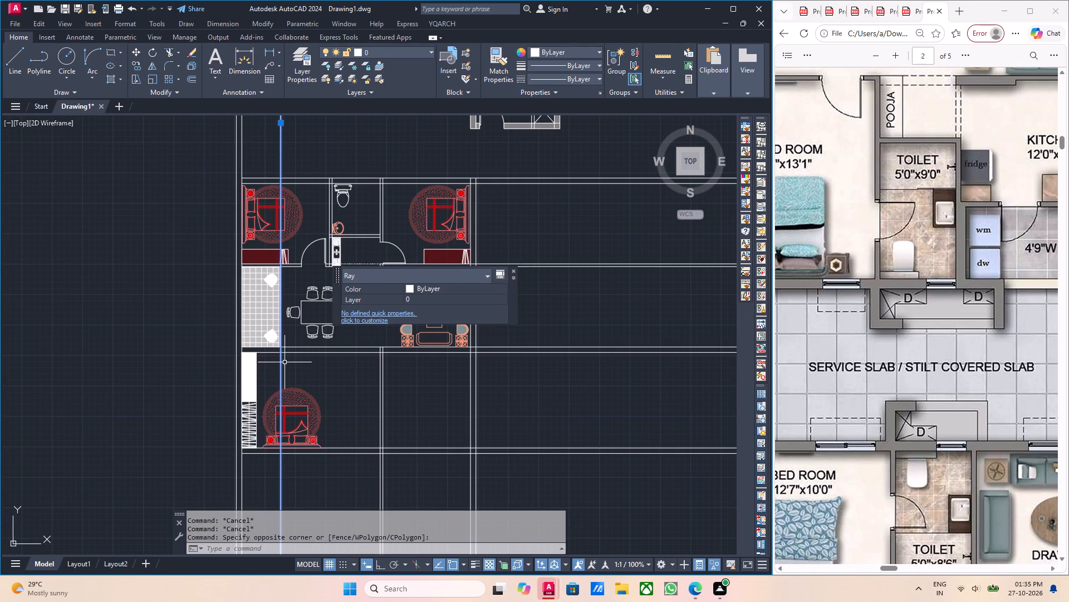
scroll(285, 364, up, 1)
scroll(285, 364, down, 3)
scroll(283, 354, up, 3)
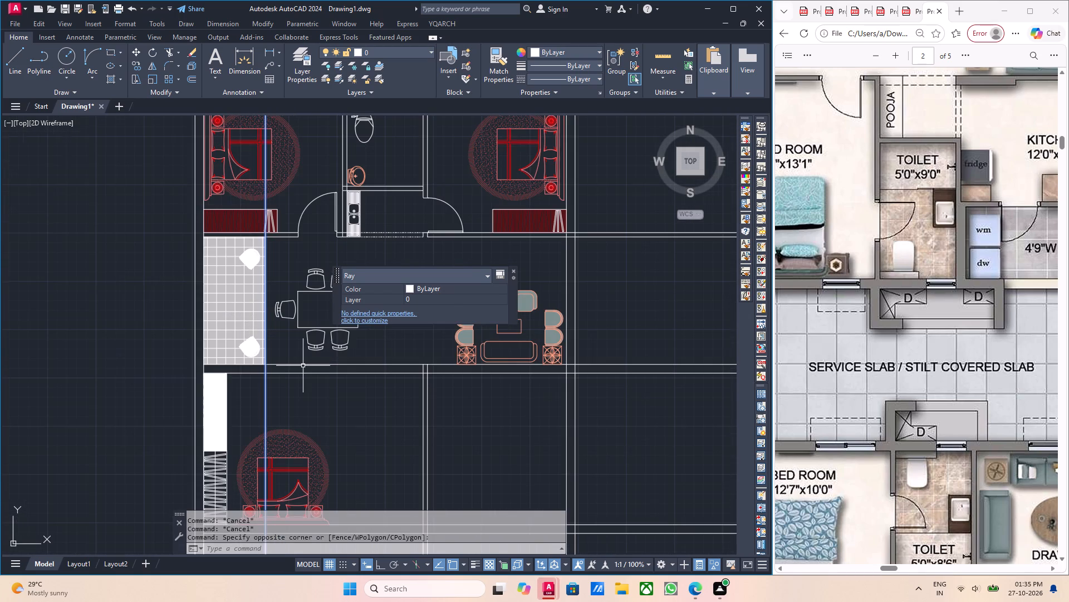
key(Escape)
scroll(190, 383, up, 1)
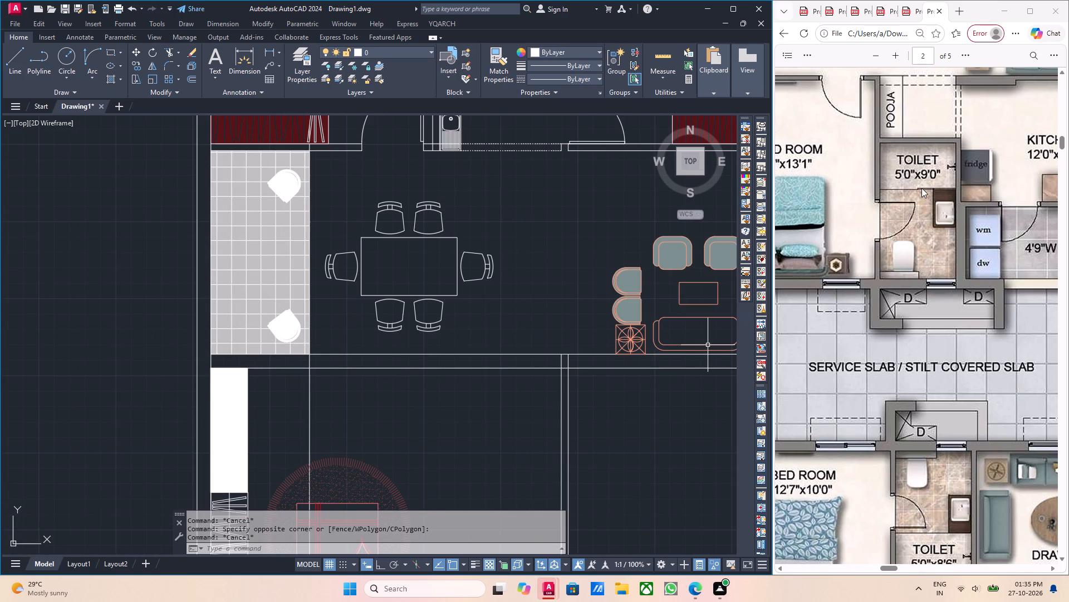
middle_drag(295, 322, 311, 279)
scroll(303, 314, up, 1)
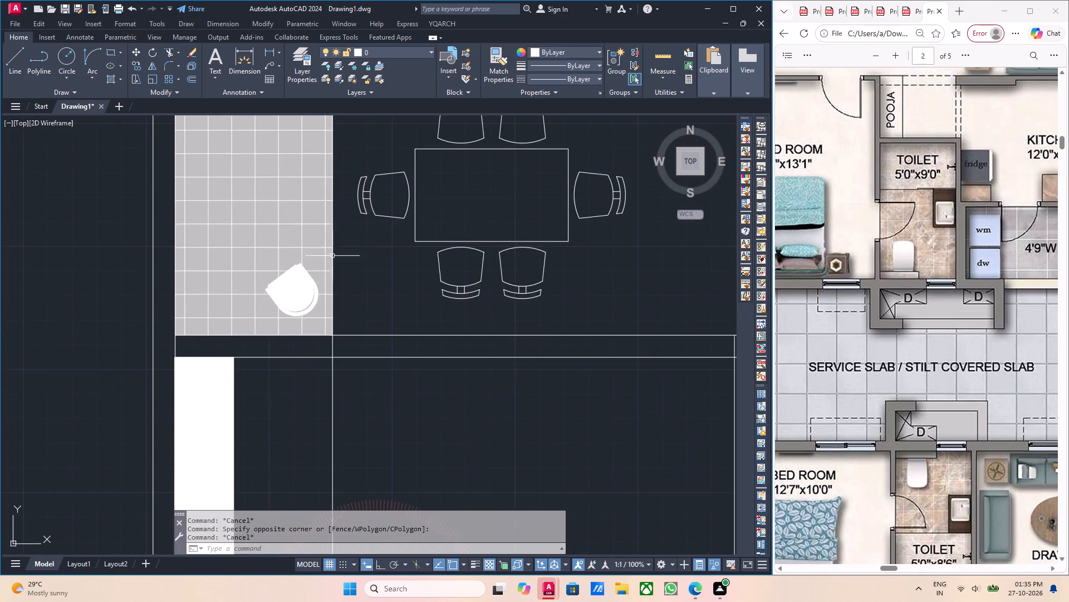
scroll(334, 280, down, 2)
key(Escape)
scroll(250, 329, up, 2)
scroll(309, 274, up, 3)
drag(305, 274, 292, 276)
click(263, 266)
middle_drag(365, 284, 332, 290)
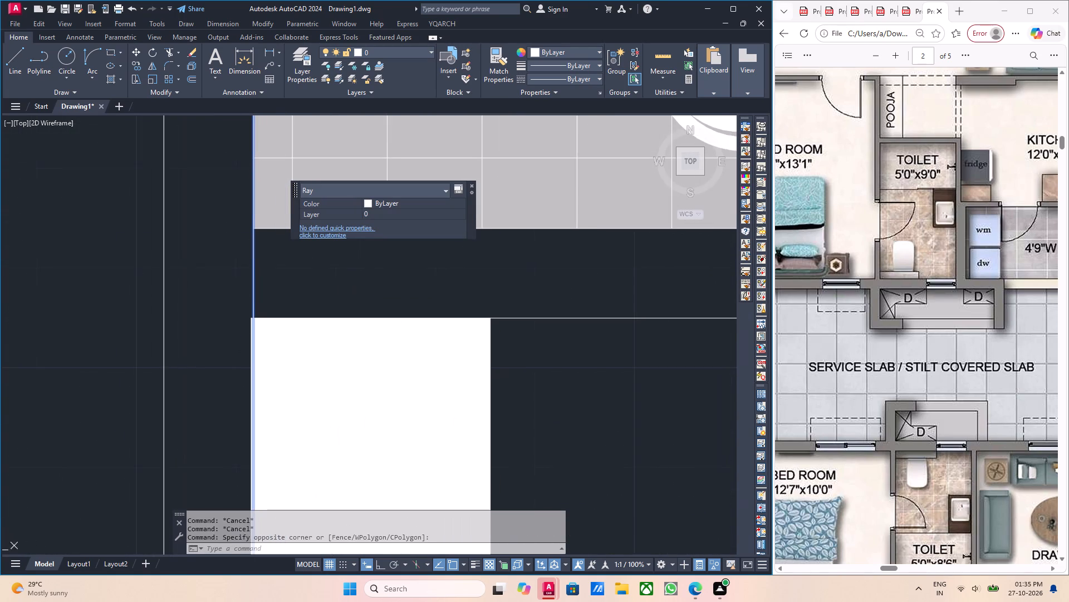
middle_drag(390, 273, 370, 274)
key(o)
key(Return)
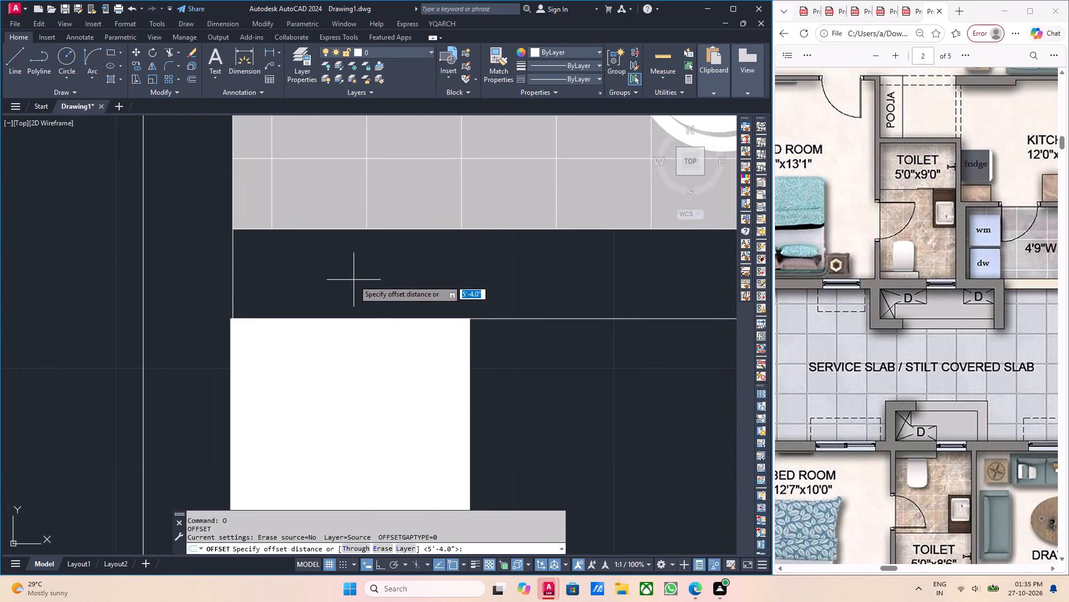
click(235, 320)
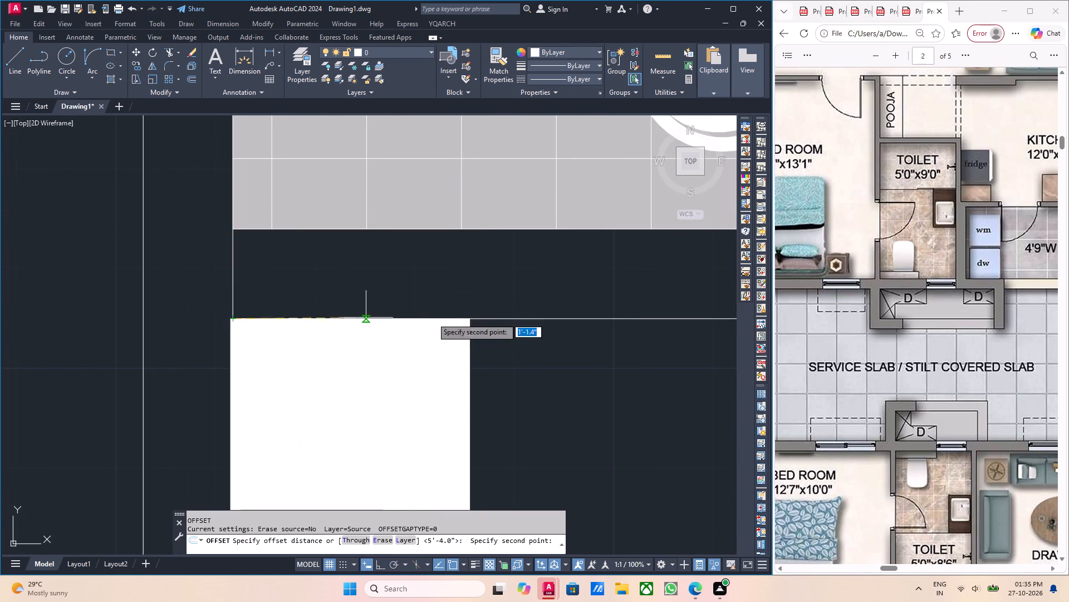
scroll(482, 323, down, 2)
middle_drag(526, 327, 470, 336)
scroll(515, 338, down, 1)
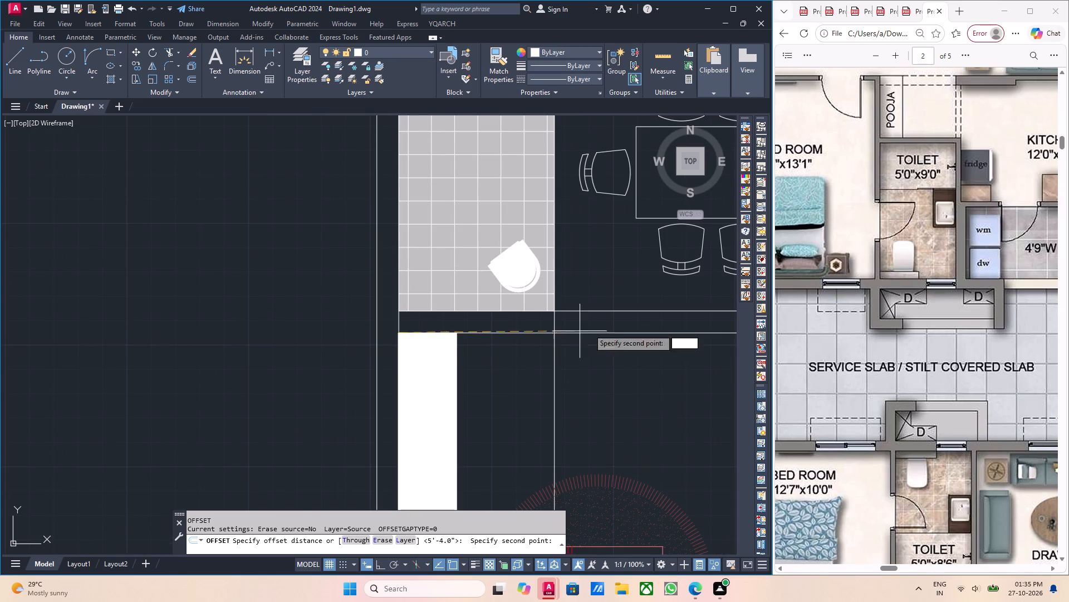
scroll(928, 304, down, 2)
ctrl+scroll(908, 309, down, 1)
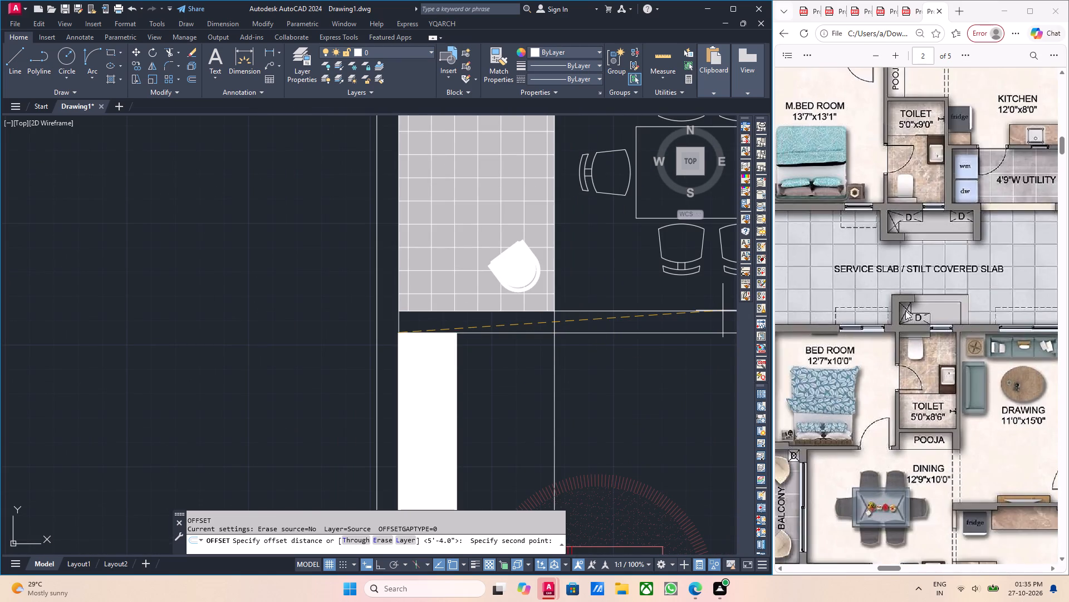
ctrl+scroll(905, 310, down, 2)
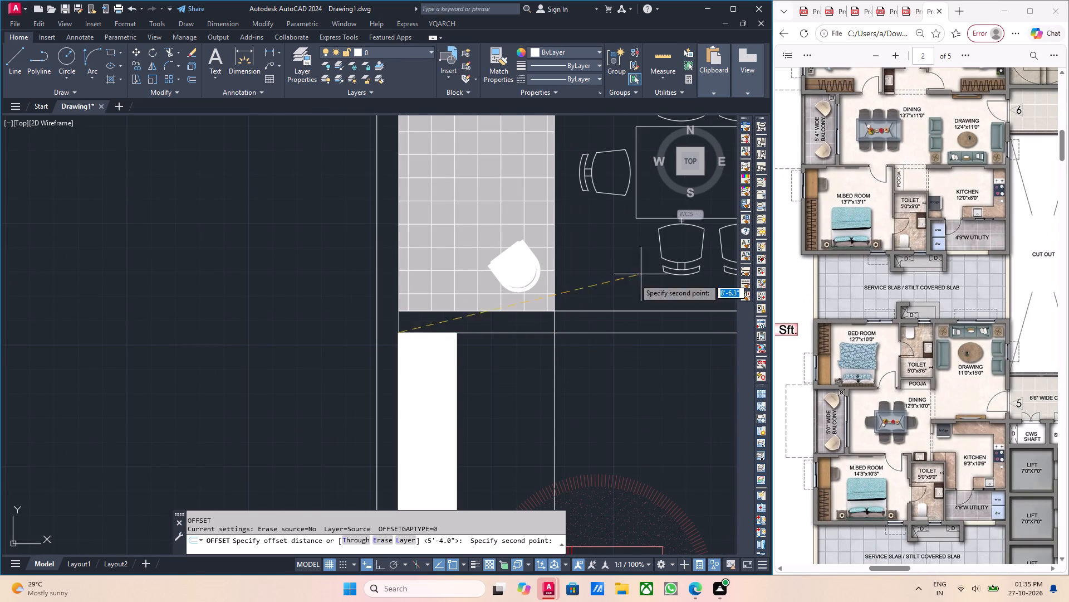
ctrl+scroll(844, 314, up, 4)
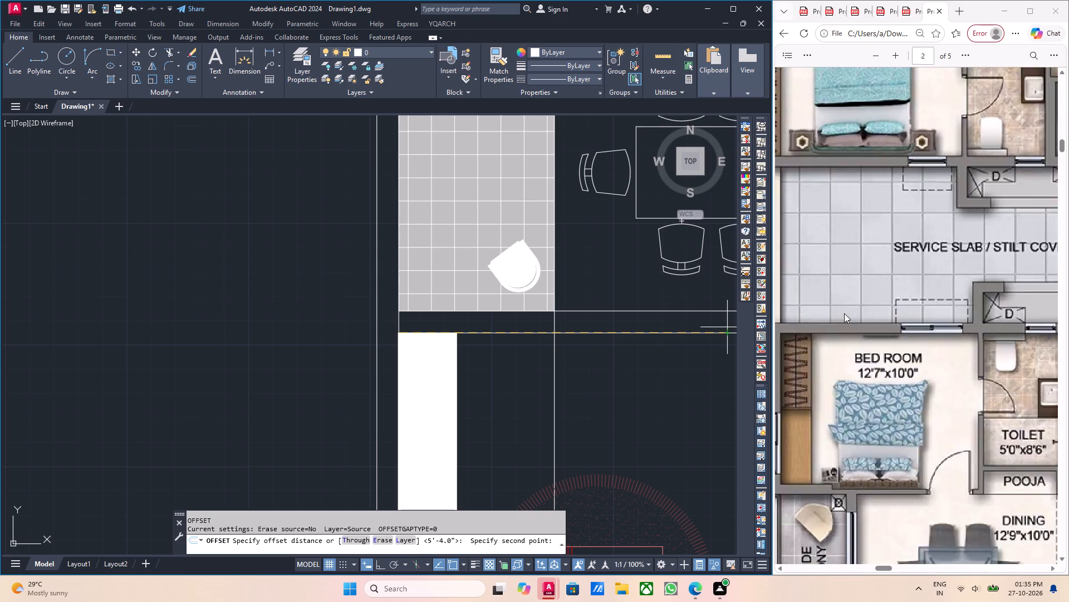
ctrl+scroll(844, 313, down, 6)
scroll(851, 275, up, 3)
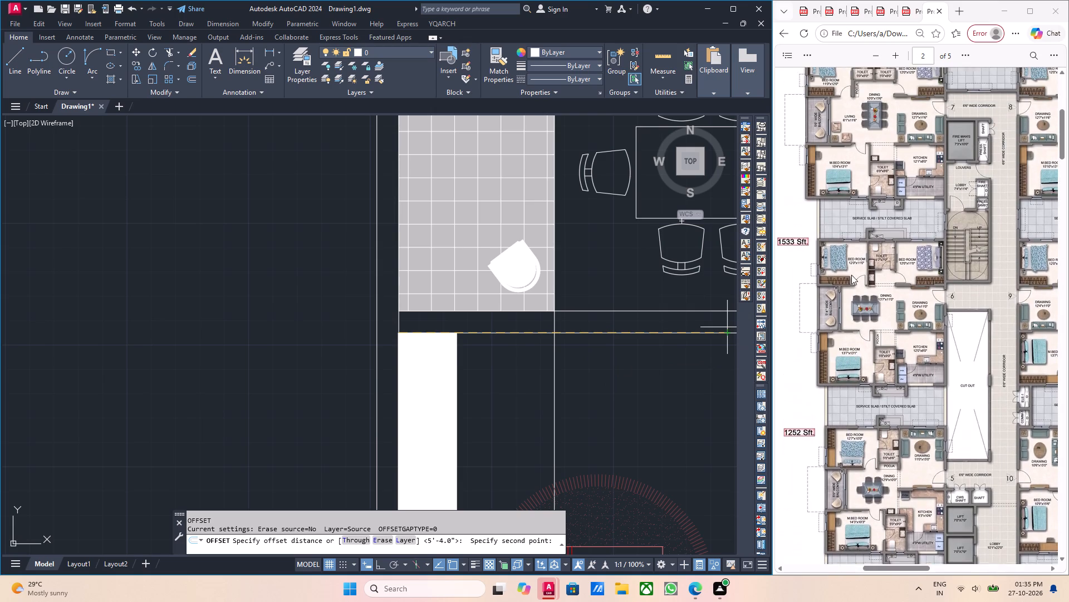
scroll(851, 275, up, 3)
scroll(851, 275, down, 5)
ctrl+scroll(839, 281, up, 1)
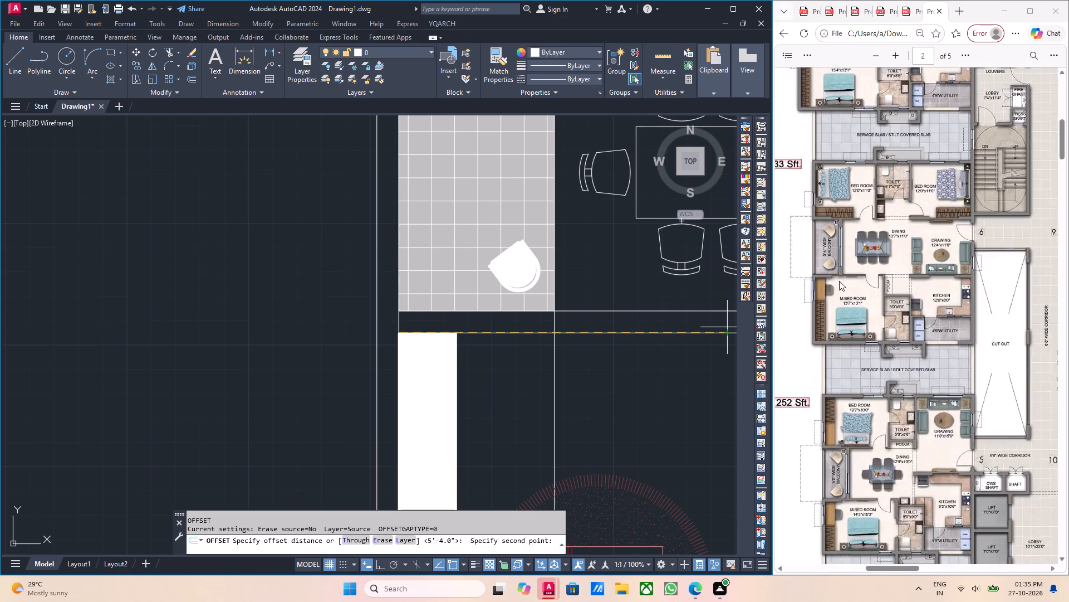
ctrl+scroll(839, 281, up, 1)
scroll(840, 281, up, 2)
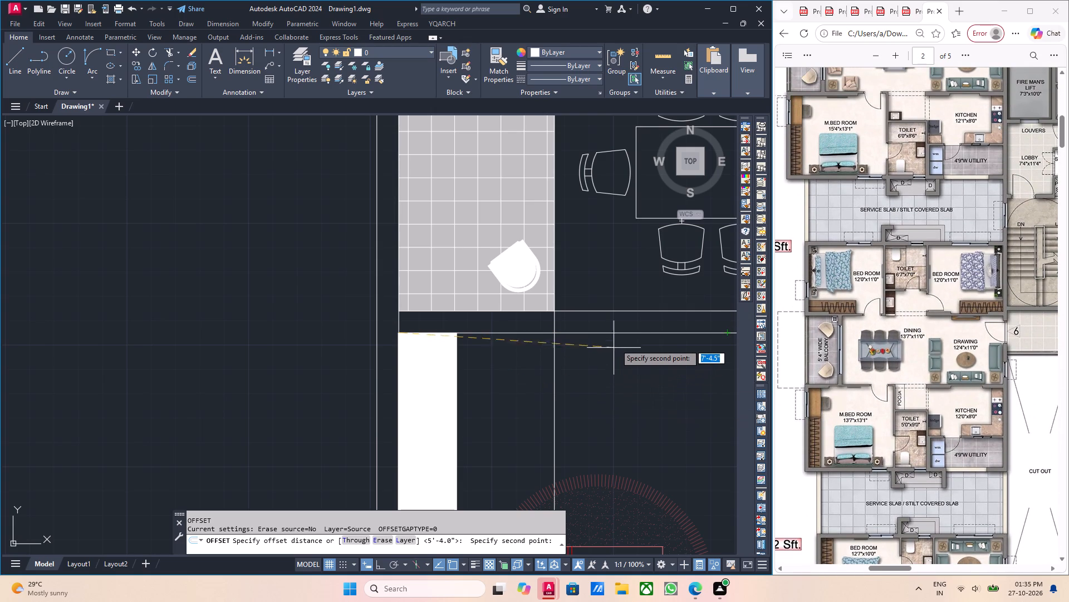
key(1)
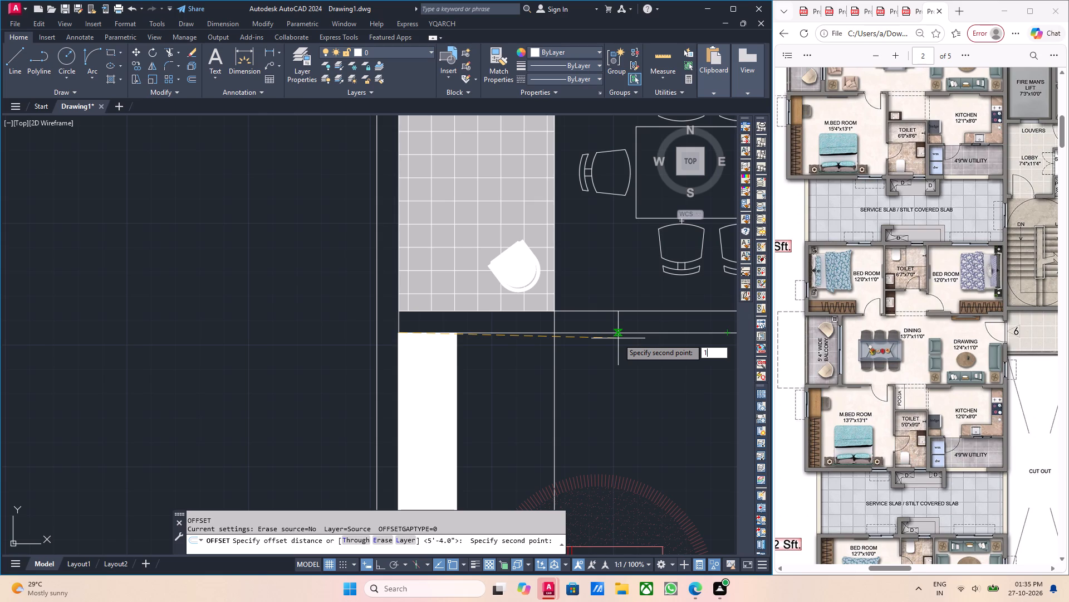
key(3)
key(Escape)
Offset the inner west wall line 13'7" east to set the new master bedroom's width.
scroll(426, 350, up, 2)
scroll(417, 383, down, 3)
scroll(425, 392, up, 1)
middle_drag(419, 394, 350, 359)
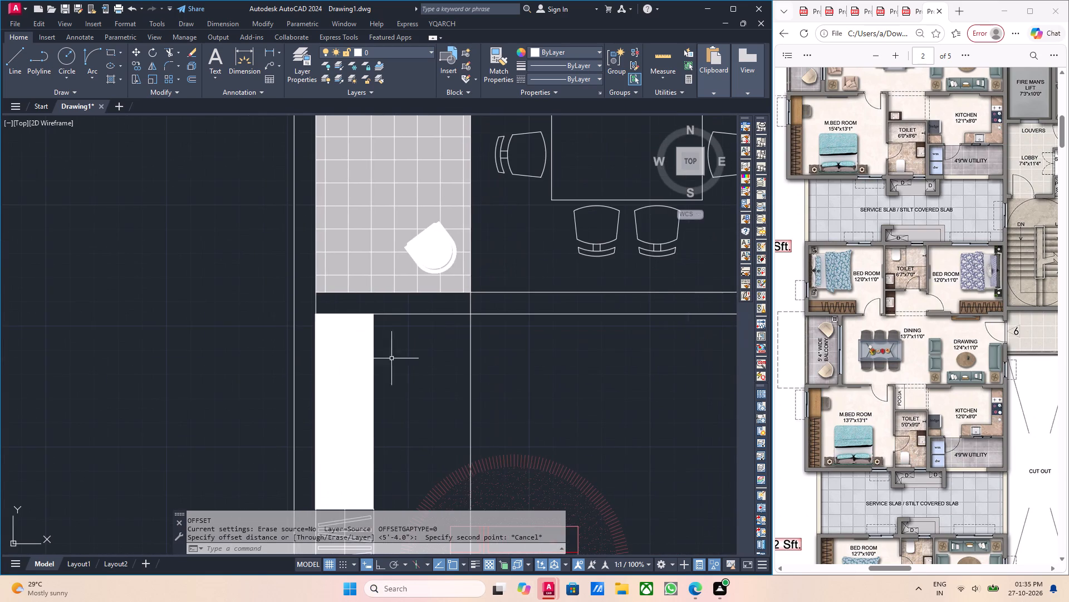
scroll(276, 295, up, 2)
drag(382, 312, 361, 312)
click(346, 312)
middle_drag(479, 338, 403, 328)
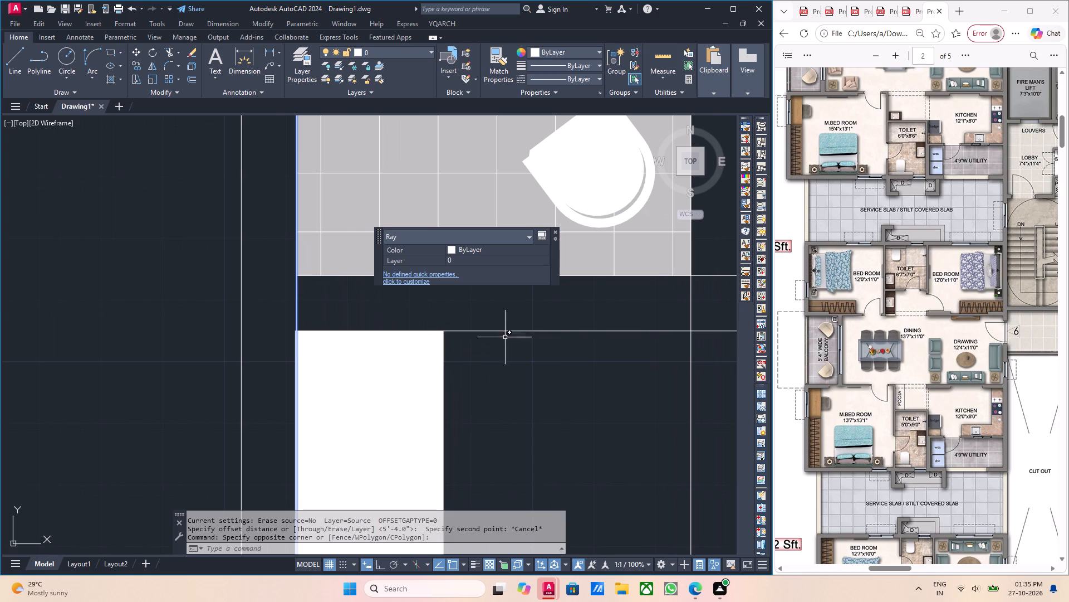
key(o)
key(Return)
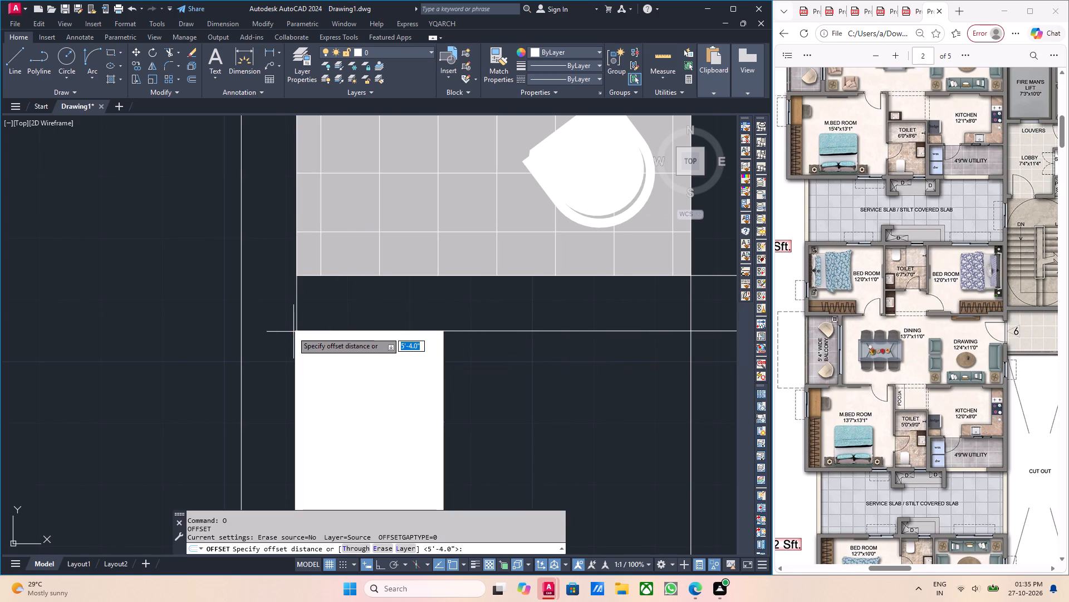
click(295, 331)
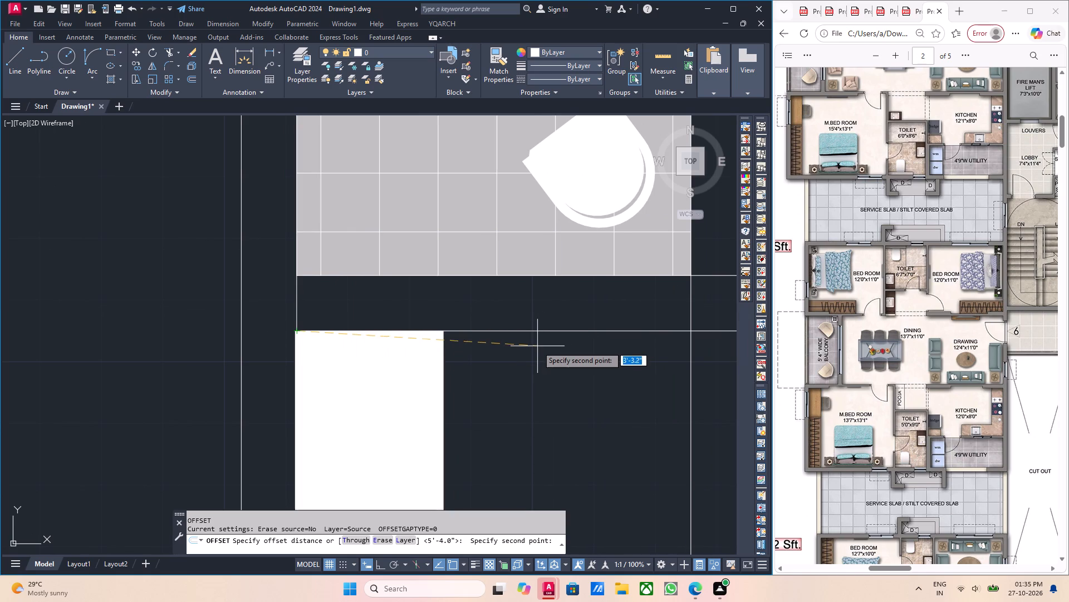
key(3)
key(BackSpace)
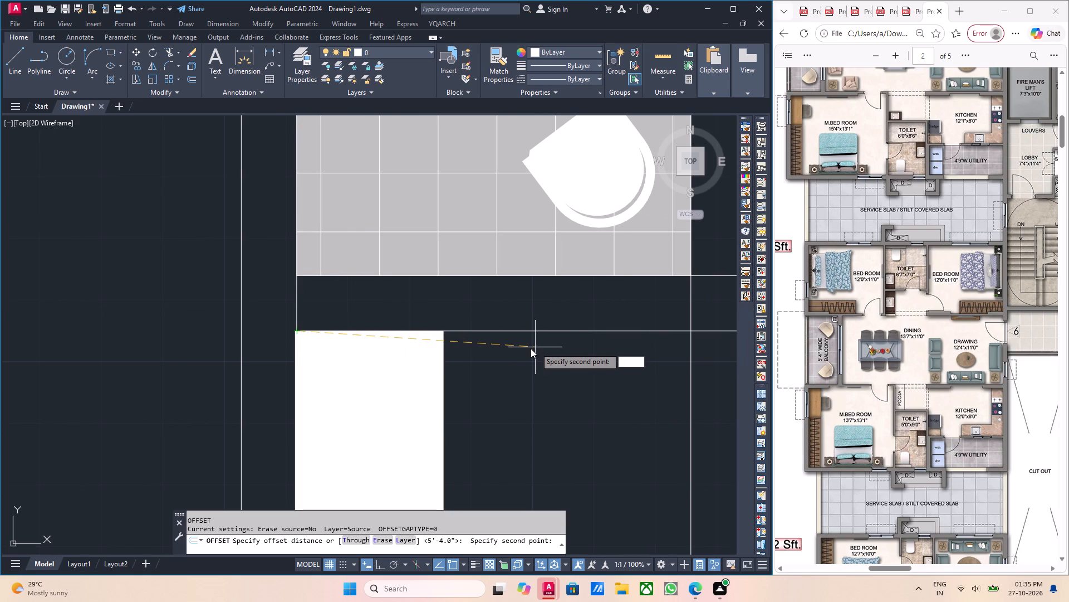
text(13)
key(apostrophe)
key(7)
key(Return)
scroll(539, 347, down, 3)
middle_drag(573, 383, 405, 348)
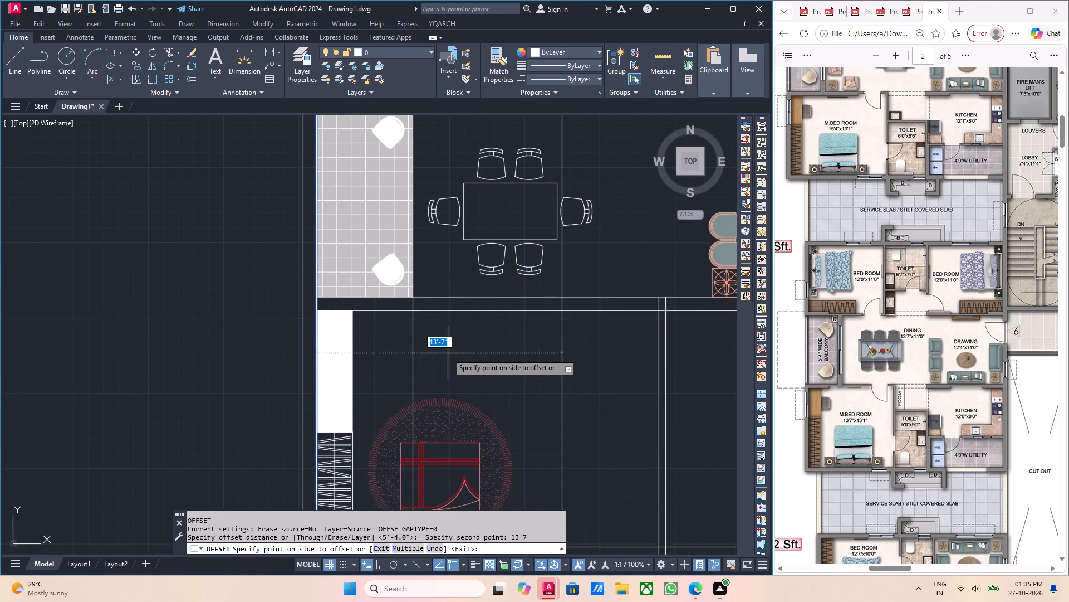
scroll(450, 353, down, 2)
click(497, 353)
scroll(487, 358, up, 2)
key(Escape)
middle_drag(532, 365, 525, 365)
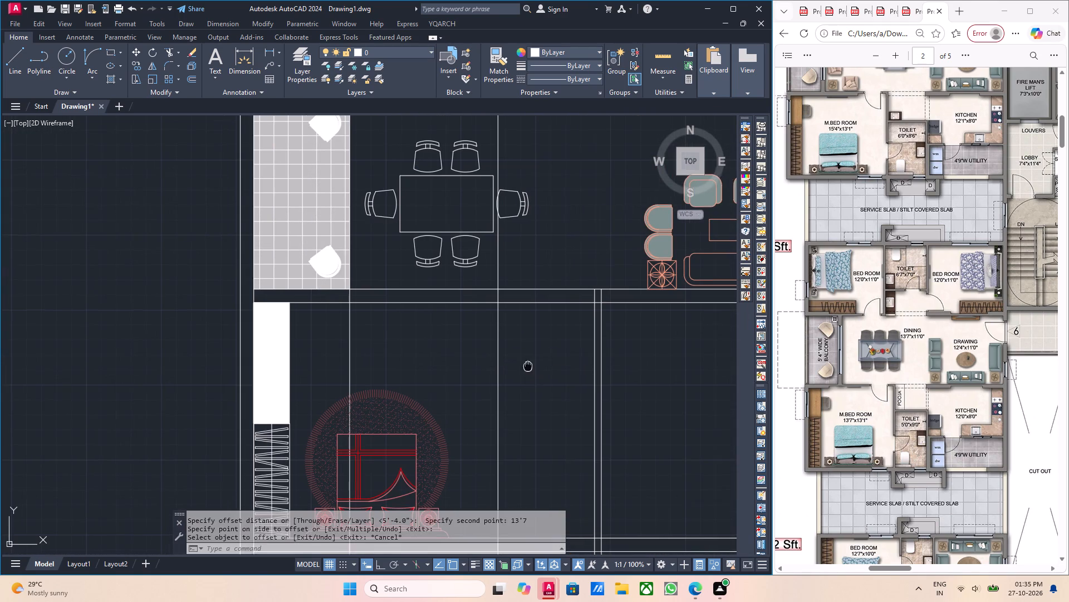
Offset the new master bedroom east boundary line 4.5" east to give the partition wall its thickness.
middle_drag(525, 365, 493, 365)
drag(493, 361, 487, 360)
click(438, 345)
middle_drag(468, 352, 458, 355)
key(o)
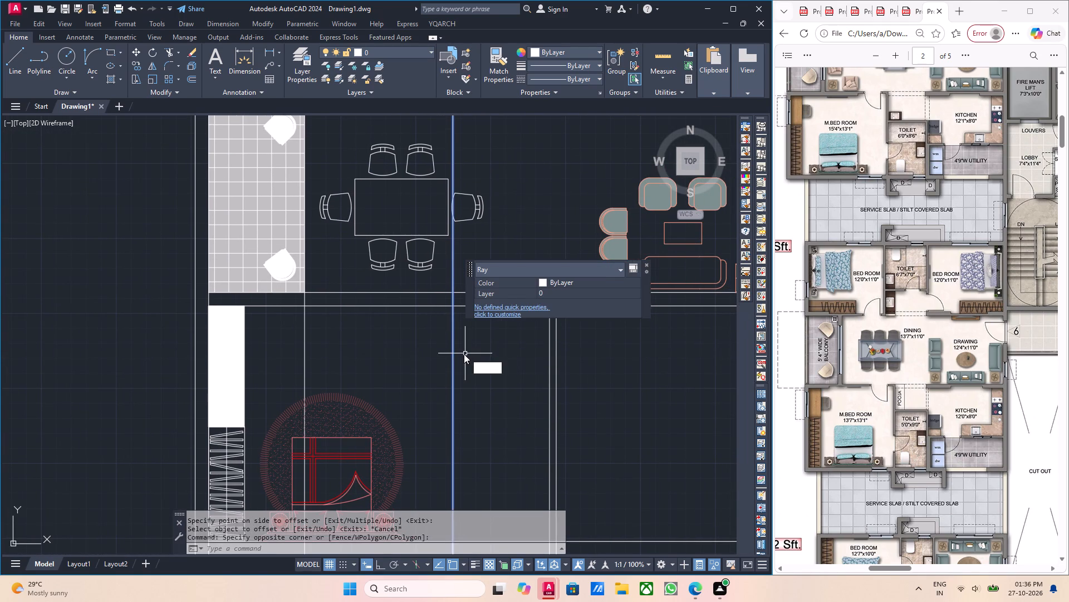
key(Return)
scroll(454, 356, up, 3)
click(447, 166)
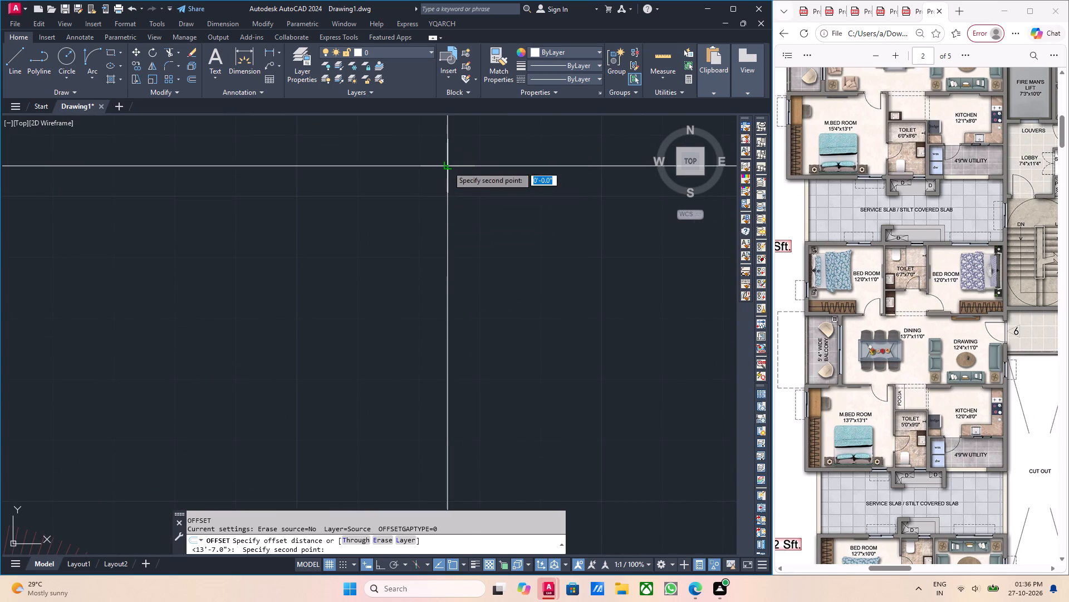
middle_drag(503, 198, 473, 235)
scroll(482, 231, down, 1)
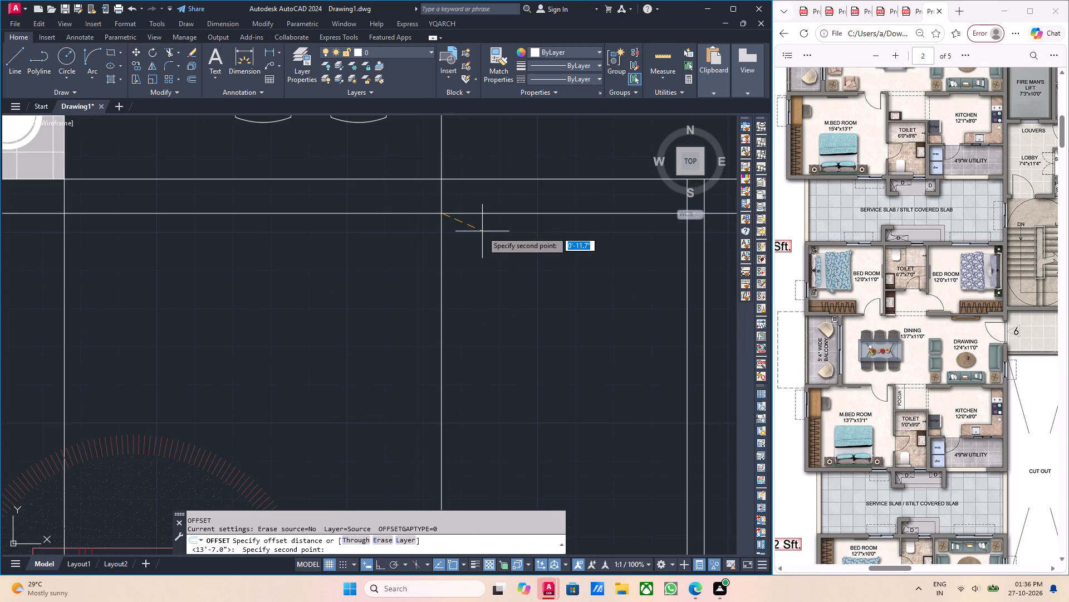
middle_drag(476, 237, 414, 321)
scroll(428, 312, down, 2)
middle_click(435, 310)
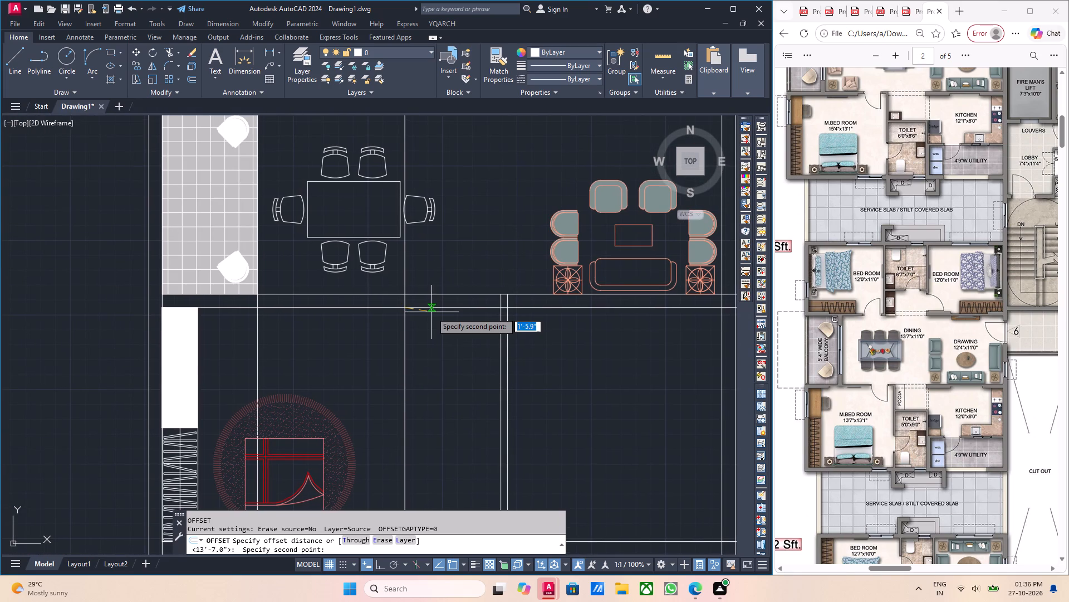
key(4)
key(period)
key(5)
key(Return)
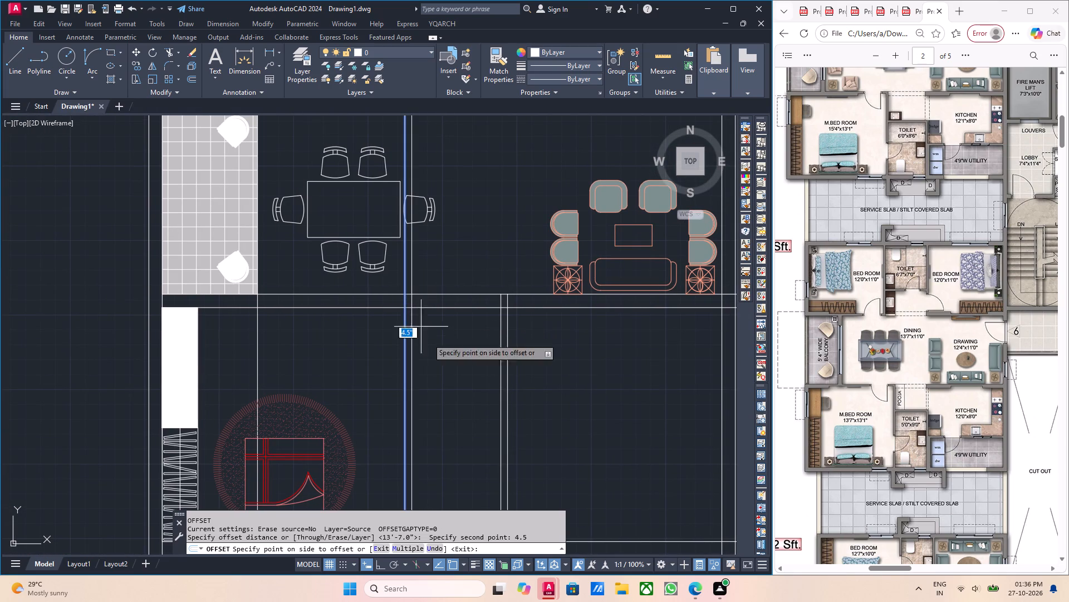
click(475, 393)
key(Escape)
Trim the two new partition lines out of the dining area, including the leftover piece inside the east dining chair.
middle_drag(447, 323, 443, 333)
middle_drag(414, 305, 418, 319)
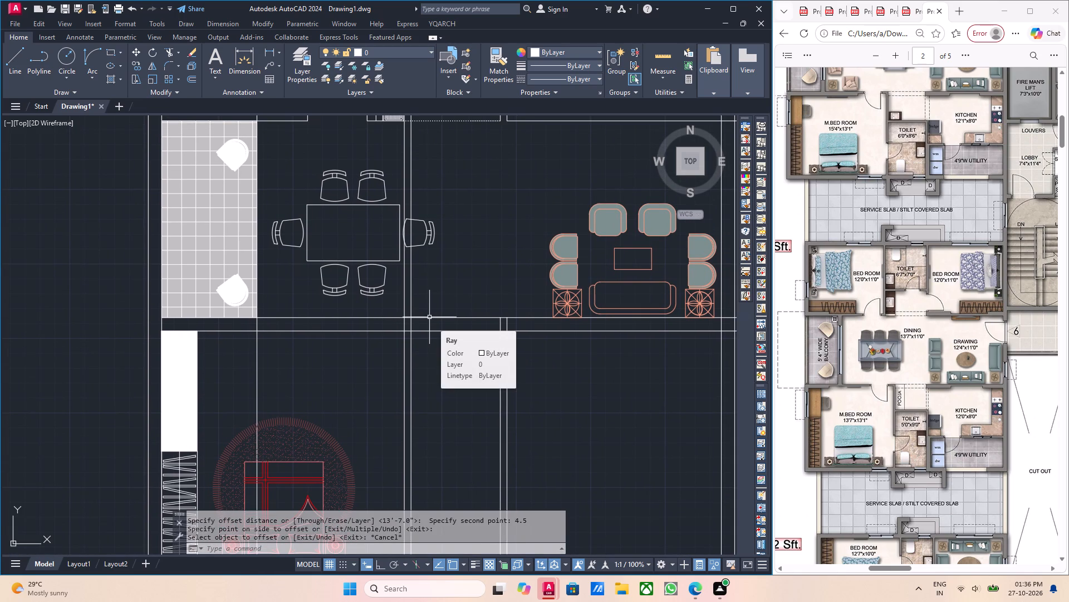
scroll(430, 319, down, 1)
middle_drag(431, 322, 445, 373)
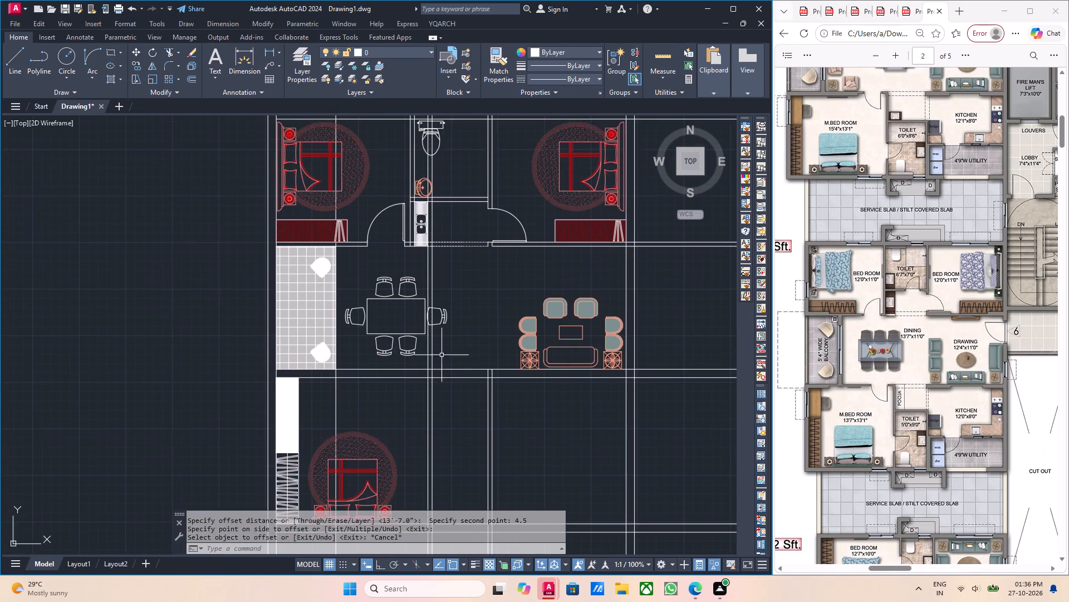
scroll(440, 348, down, 1)
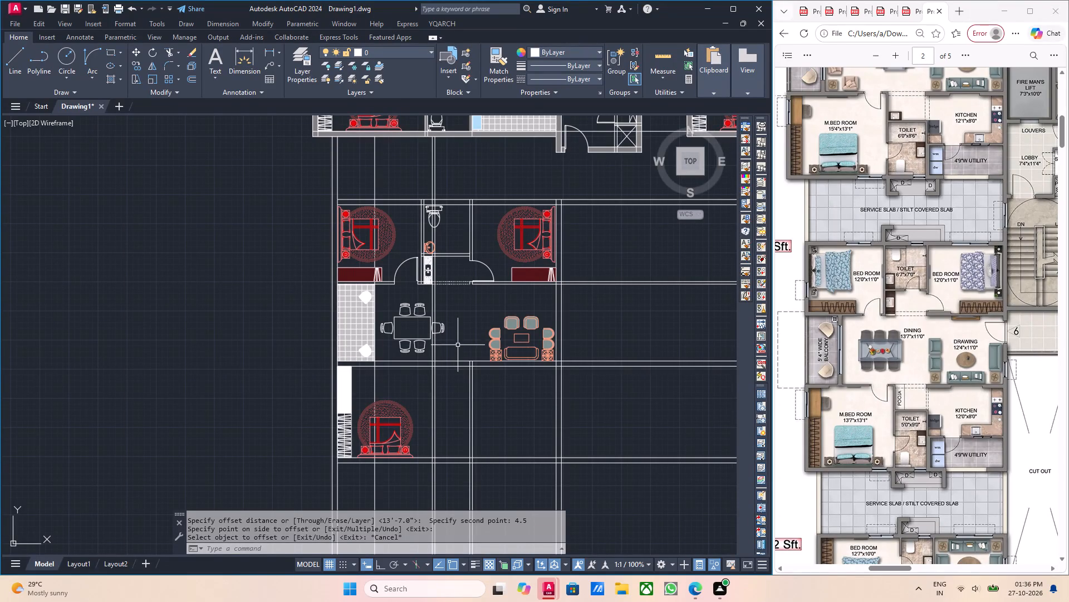
middle_drag(455, 348, 265, 333)
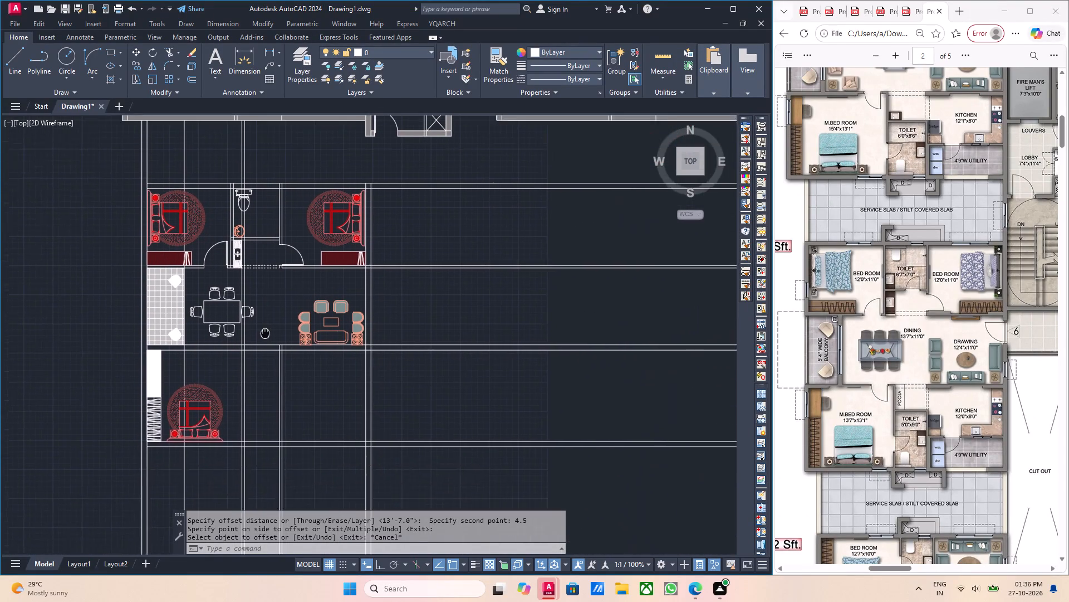
middle_drag(265, 333, 276, 372)
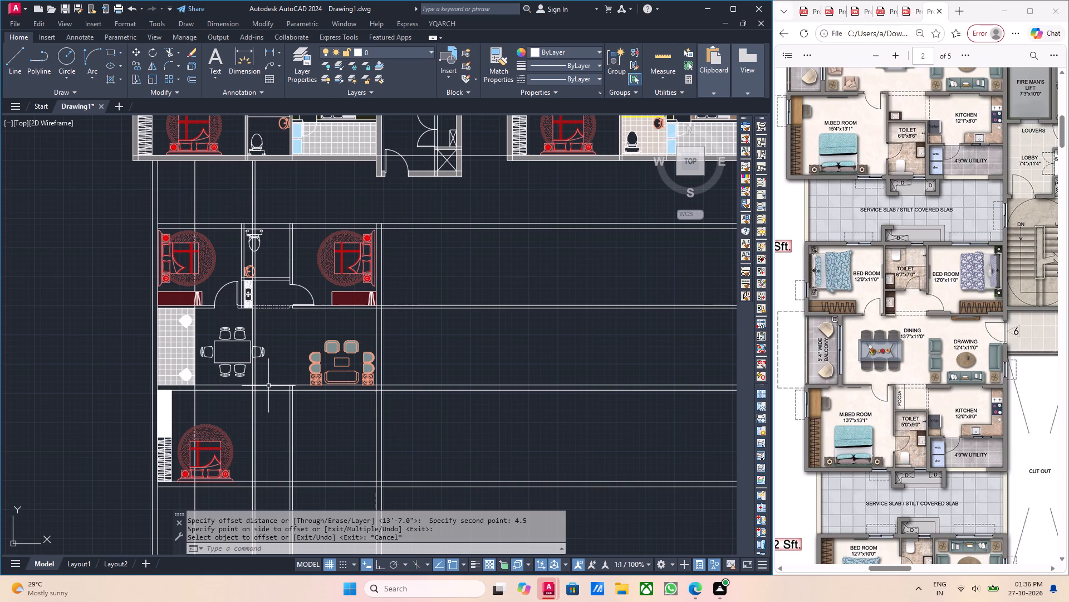
scroll(239, 386, up, 1)
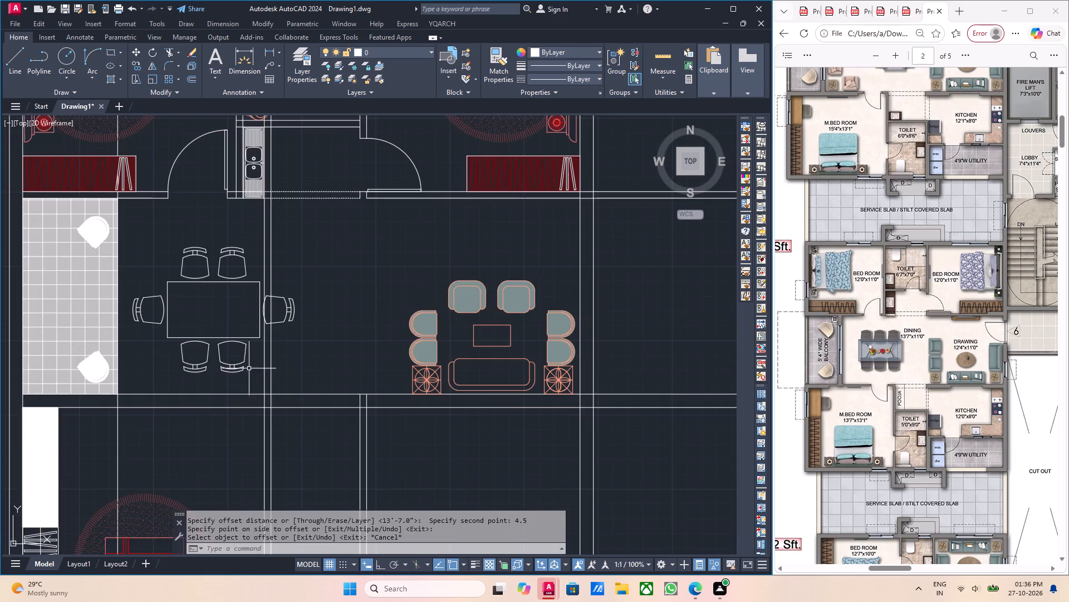
scroll(249, 367, up, 2)
middle_drag(279, 387, 286, 401)
text(tr)
key(Return)
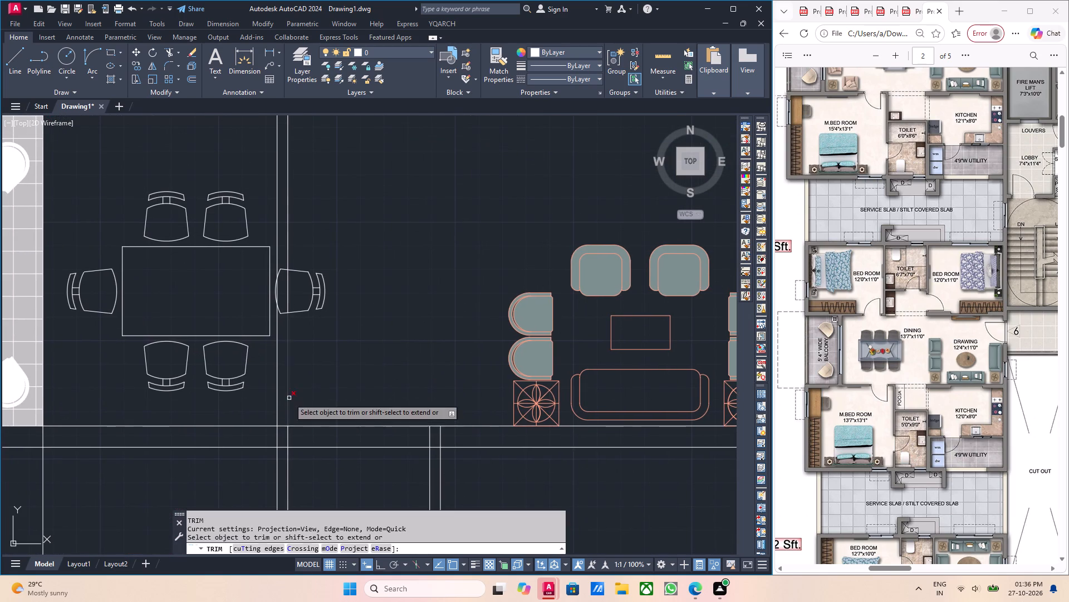
scroll(290, 391, up, 2)
drag(300, 386, 277, 386)
click(225, 381)
click(272, 382)
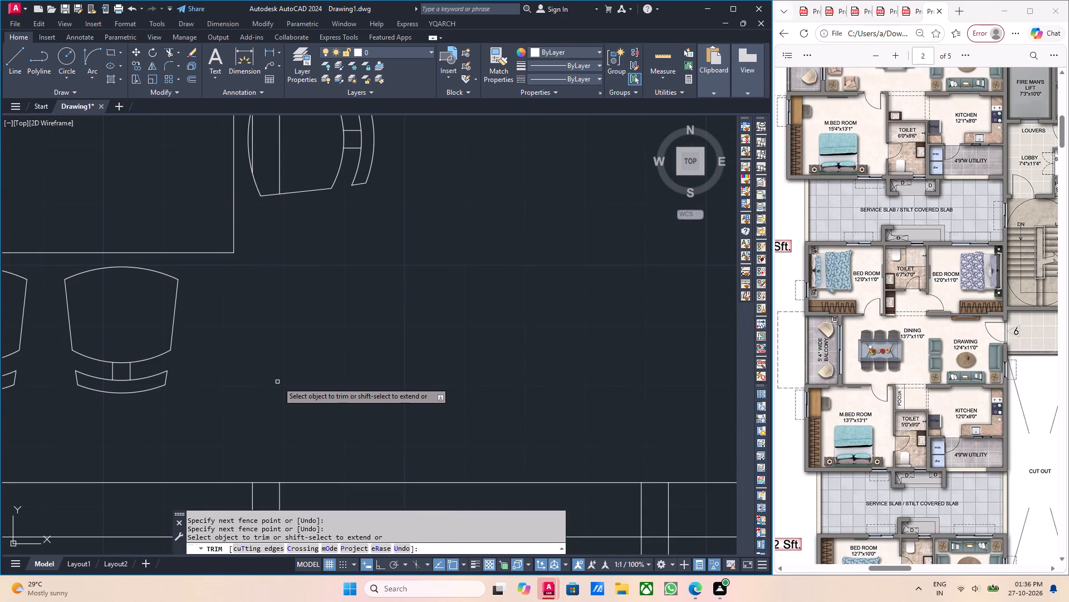
scroll(279, 381, down, 2)
middle_drag(286, 397, 302, 447)
scroll(326, 300, up, 1)
middle_drag(326, 313, 342, 362)
scroll(351, 333, down, 1)
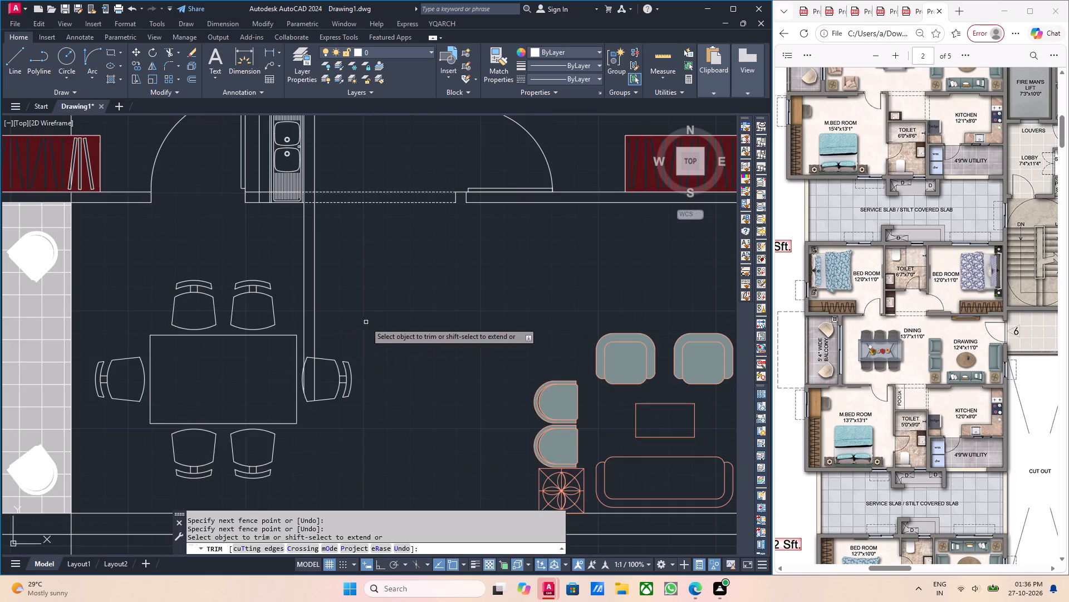
middle_drag(371, 336, 379, 375)
drag(340, 325, 332, 326)
click(306, 312)
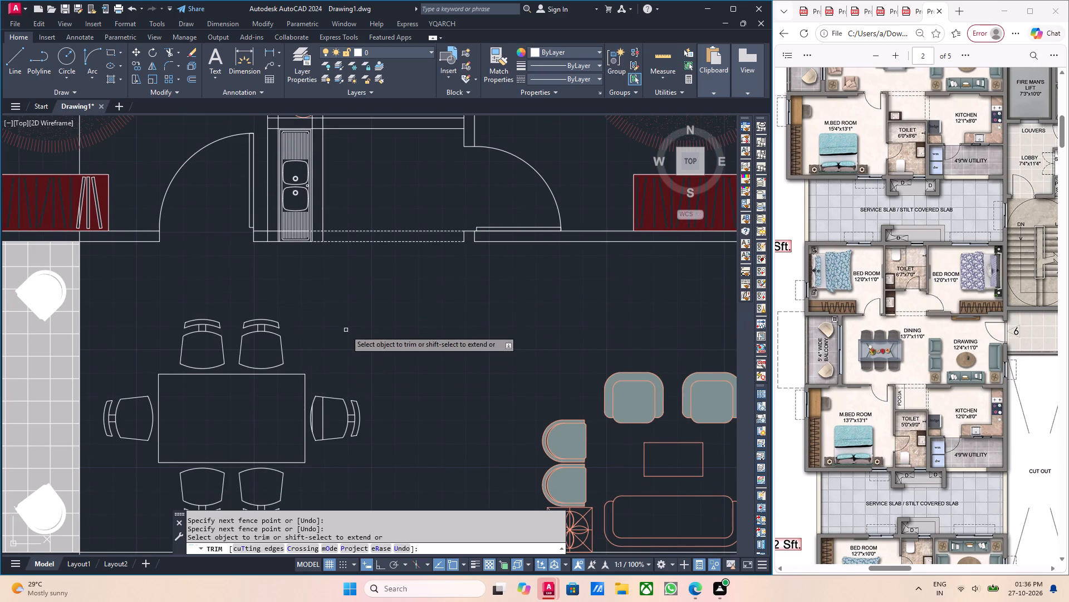
scroll(350, 339, down, 2)
scroll(300, 379, up, 3)
scroll(403, 371, up, 2)
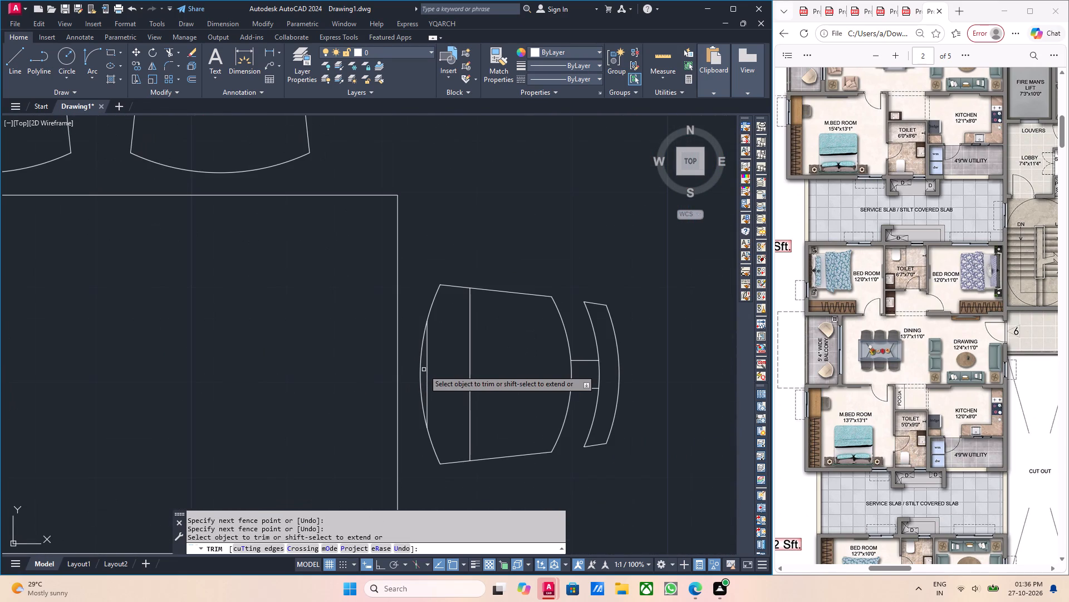
click(428, 367)
scroll(428, 367, down, 3)
key(Escape)
Delete the two leftover partition line pieces running north through the toilet and wash counter between the upper bedrooms.
scroll(442, 364, down, 2)
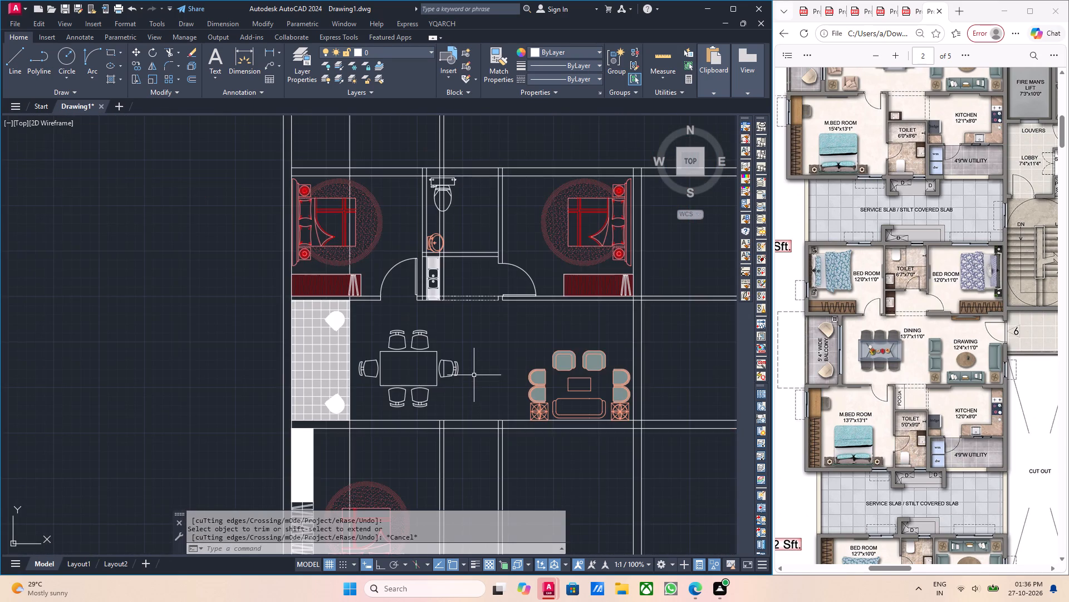
scroll(504, 354, up, 1)
middle_drag(499, 365, 469, 388)
scroll(470, 366, down, 1)
scroll(452, 324, up, 1)
middle_drag(452, 342, 452, 396)
middle_drag(451, 298, 457, 401)
drag(431, 234, 393, 230)
click(370, 218)
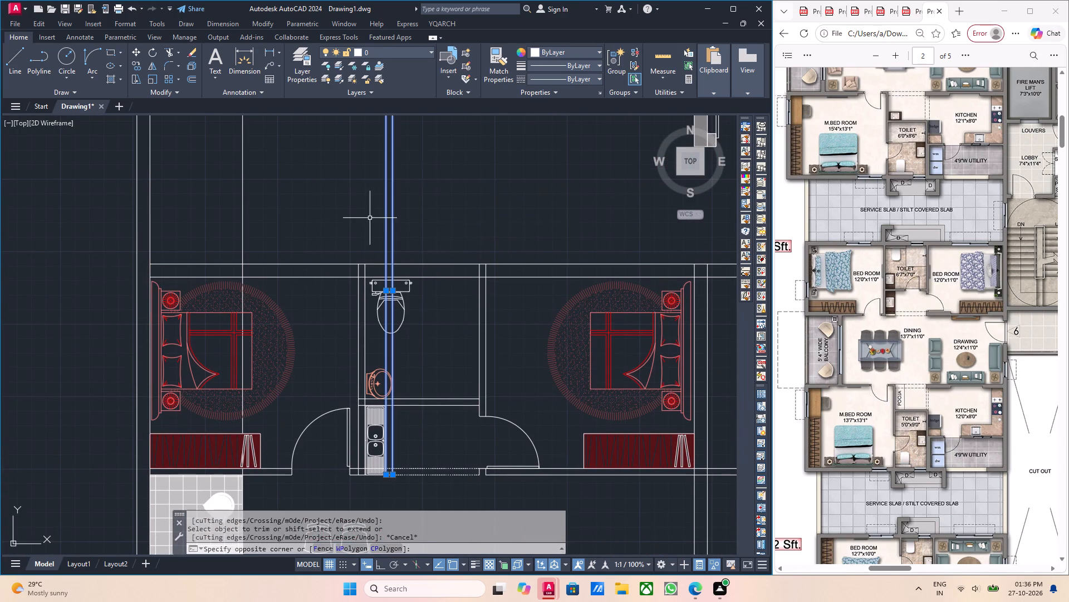
key(Delete)
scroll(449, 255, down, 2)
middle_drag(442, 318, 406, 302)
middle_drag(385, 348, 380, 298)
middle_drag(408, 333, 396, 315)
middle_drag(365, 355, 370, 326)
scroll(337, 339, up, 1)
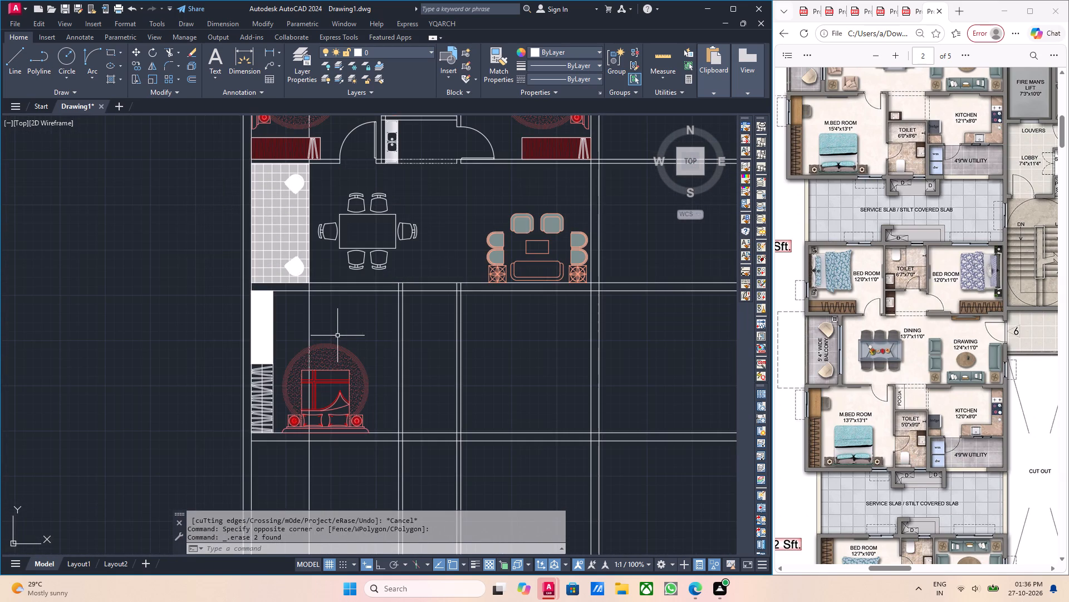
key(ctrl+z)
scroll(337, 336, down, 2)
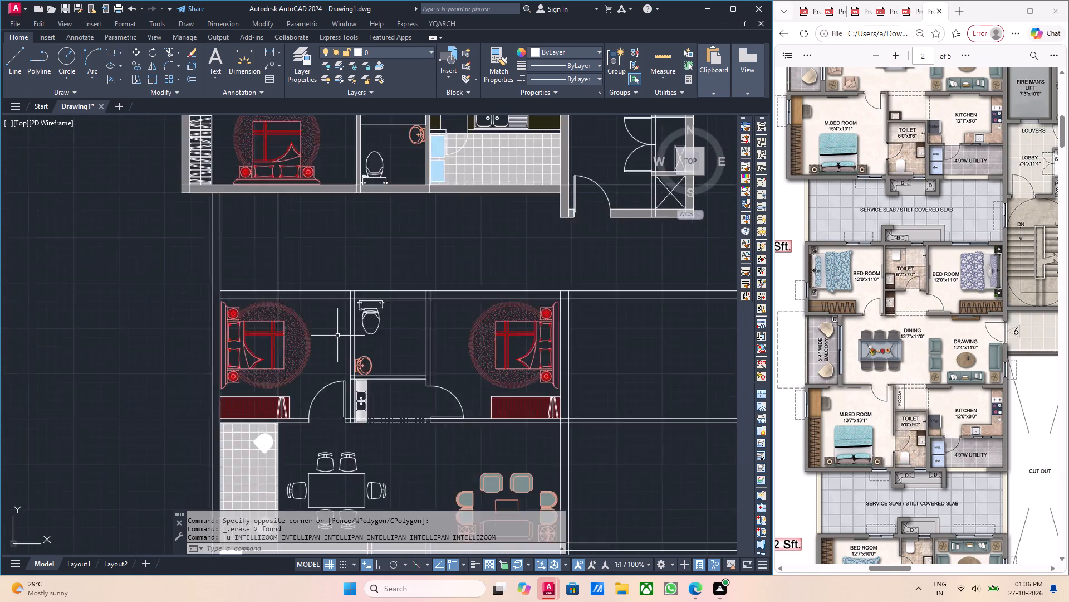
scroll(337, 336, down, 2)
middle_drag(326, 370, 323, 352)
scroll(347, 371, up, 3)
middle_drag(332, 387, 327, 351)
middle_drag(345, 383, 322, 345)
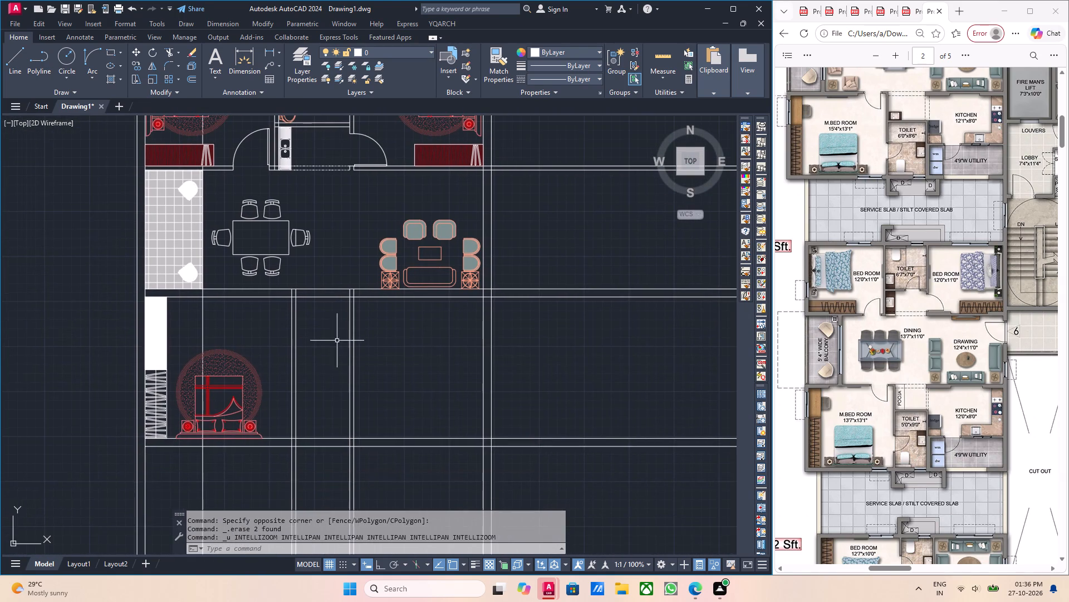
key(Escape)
Measure the master bedroom's width along the inner south wall line, from the west wall to the new partition.
click(265, 51)
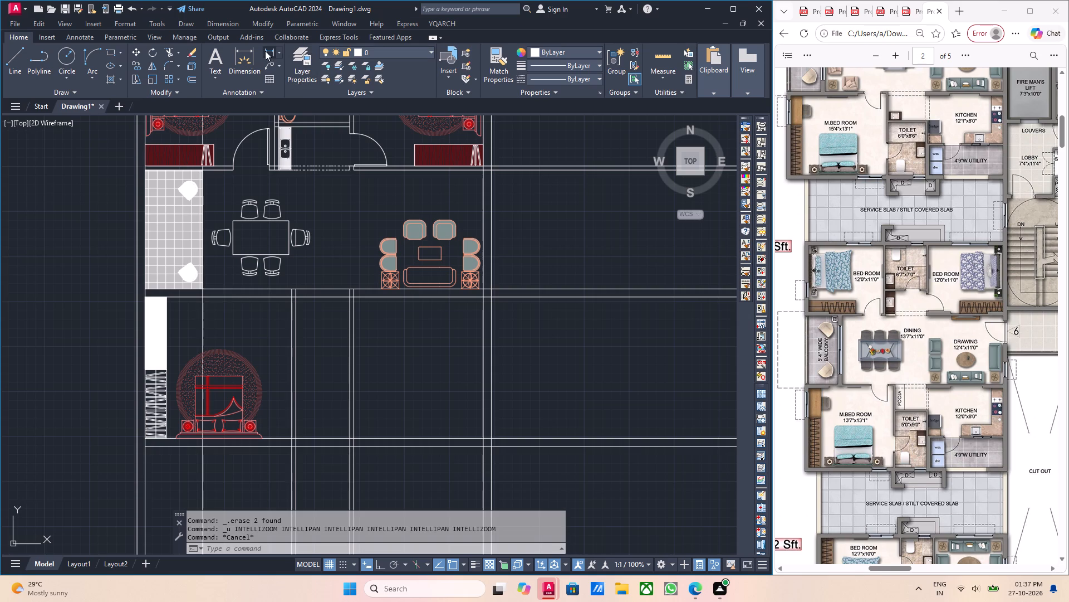
scroll(125, 474, up, 1)
scroll(157, 432, up, 3)
click(152, 379)
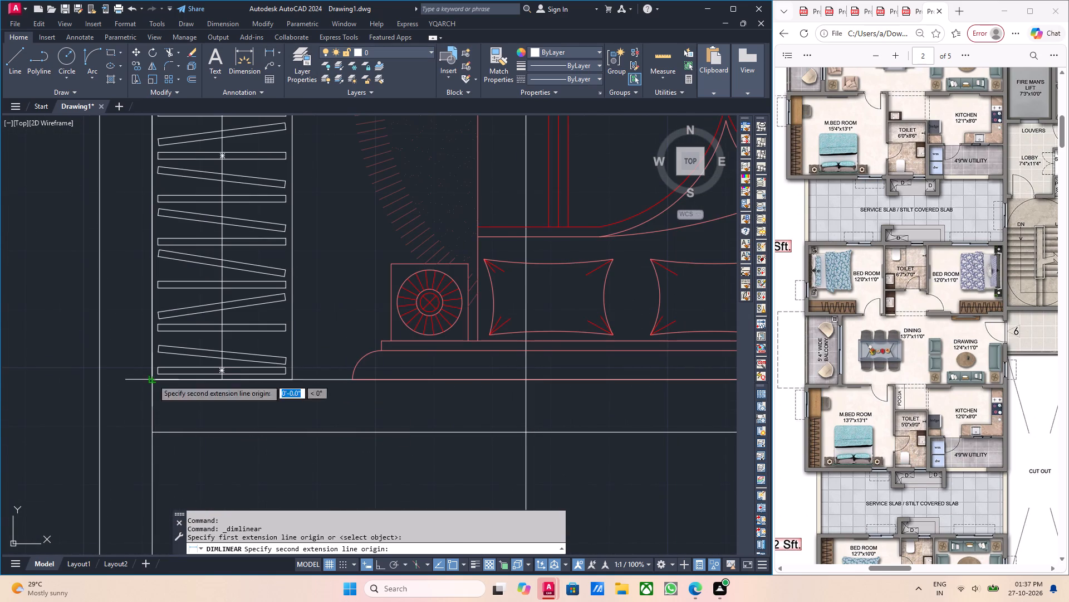
middle_drag(491, 406, 292, 421)
scroll(478, 399, down, 2)
middle_drag(508, 406, 385, 424)
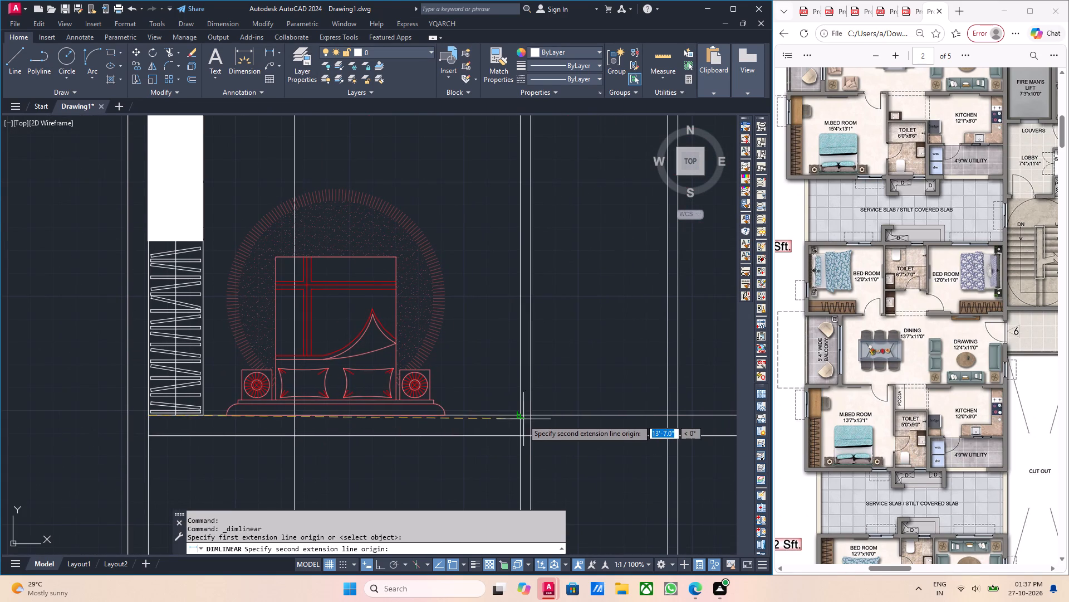
click(522, 414)
key(Escape)
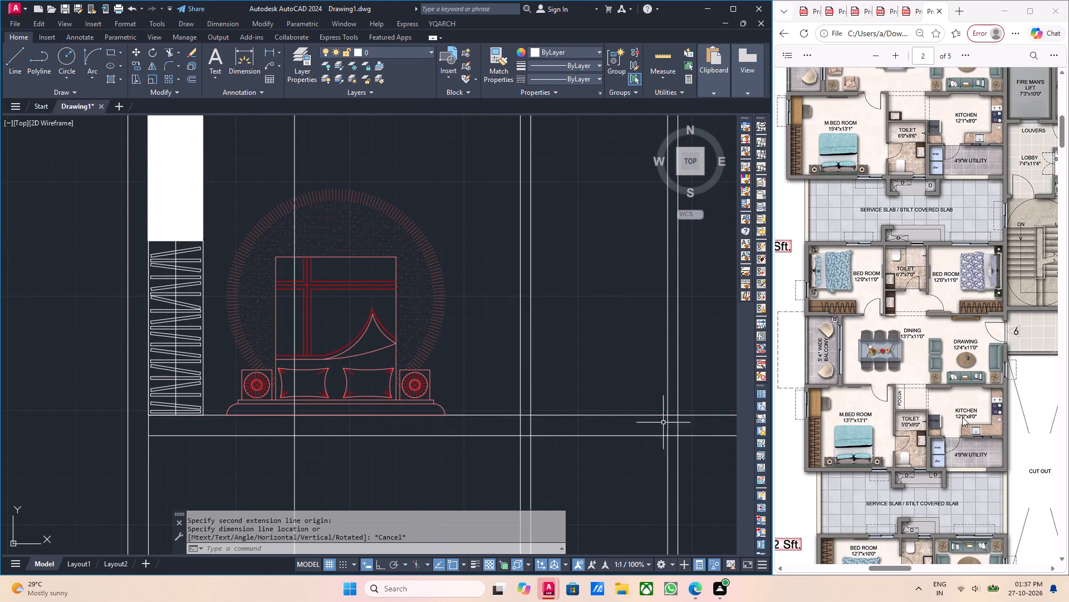
Compare the toilet and kitchen side of the PDF reference with the area east of the new master bedroom partition.
scroll(869, 445, up, 2)
scroll(876, 445, down, 2)
middle_drag(865, 457, 829, 457)
middle_drag(533, 410, 521, 454)
middle_drag(542, 399, 473, 465)
scroll(470, 423, down, 1)
middle_drag(515, 409, 444, 414)
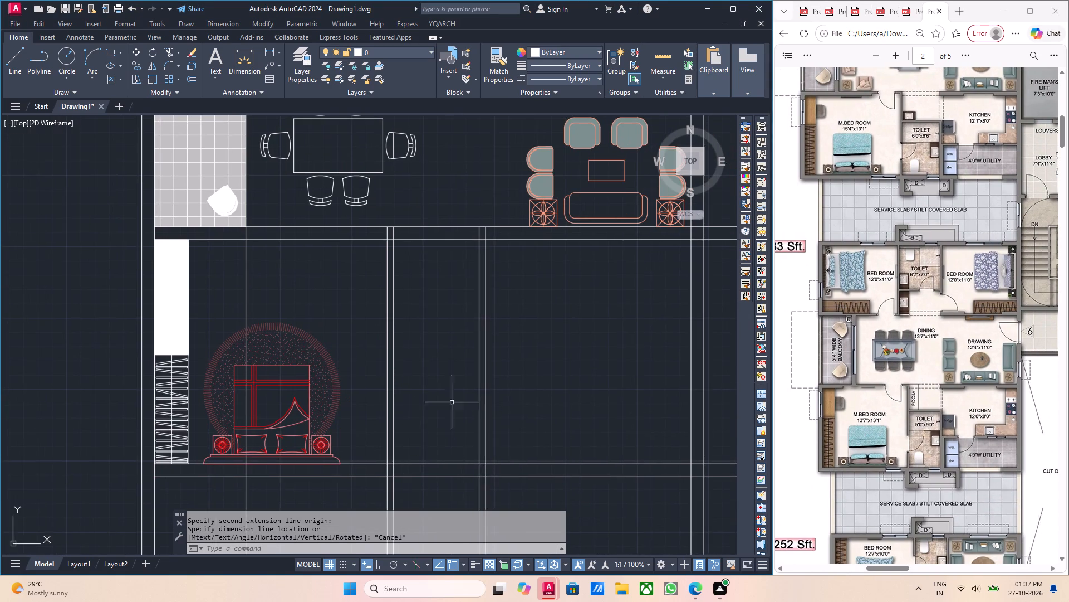
Measure the toilet's width along the inner south wall line, between the master bedroom partition and the next partition east.
click(272, 50)
scroll(377, 563, up, 2)
click(393, 464)
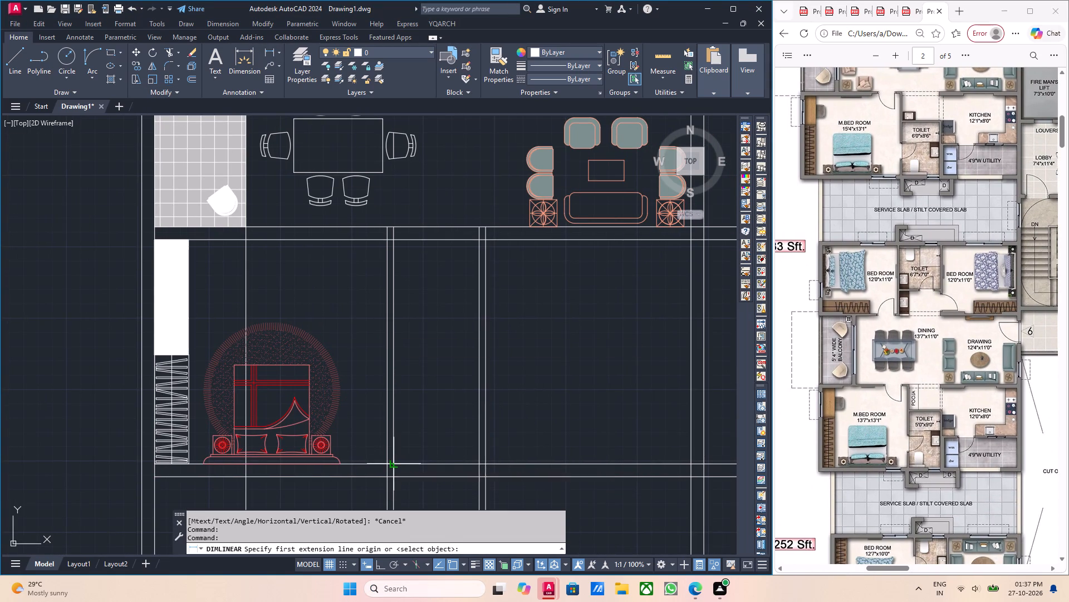
click(480, 464)
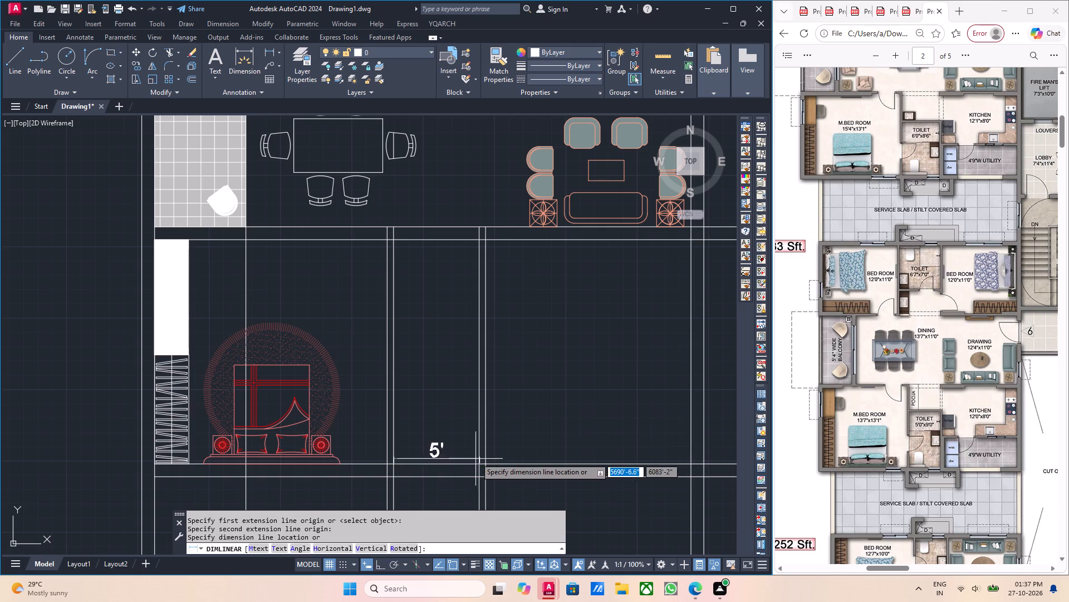
key(Escape)
key(grave)
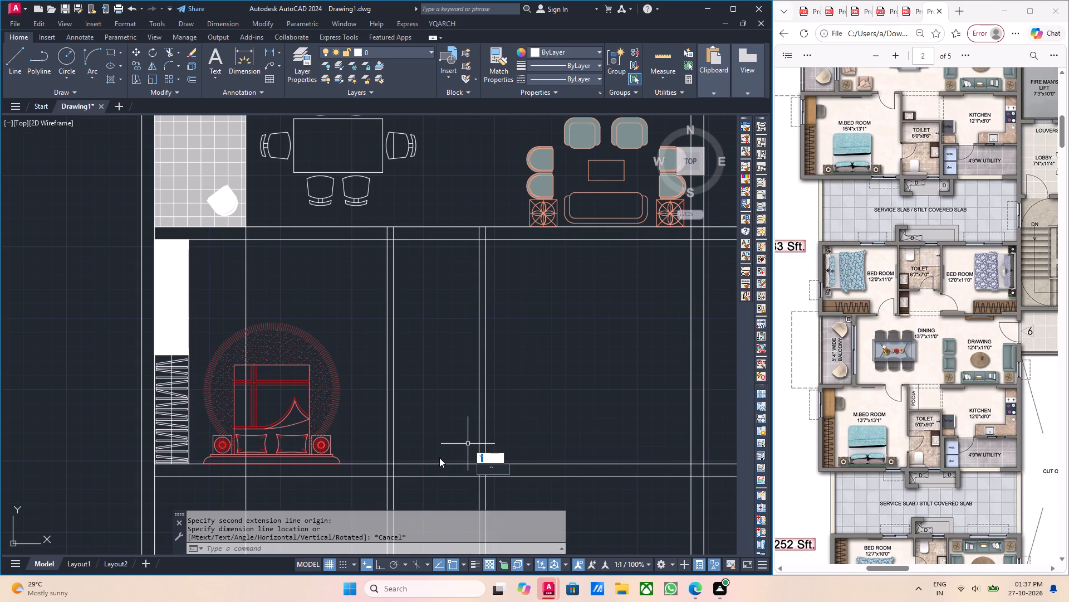
scroll(473, 464, up, 1)
key(Escape)
Offset the inner south wall line 9' north to set the toilet's length.
scroll(460, 460, up, 1)
scroll(457, 462, down, 1)
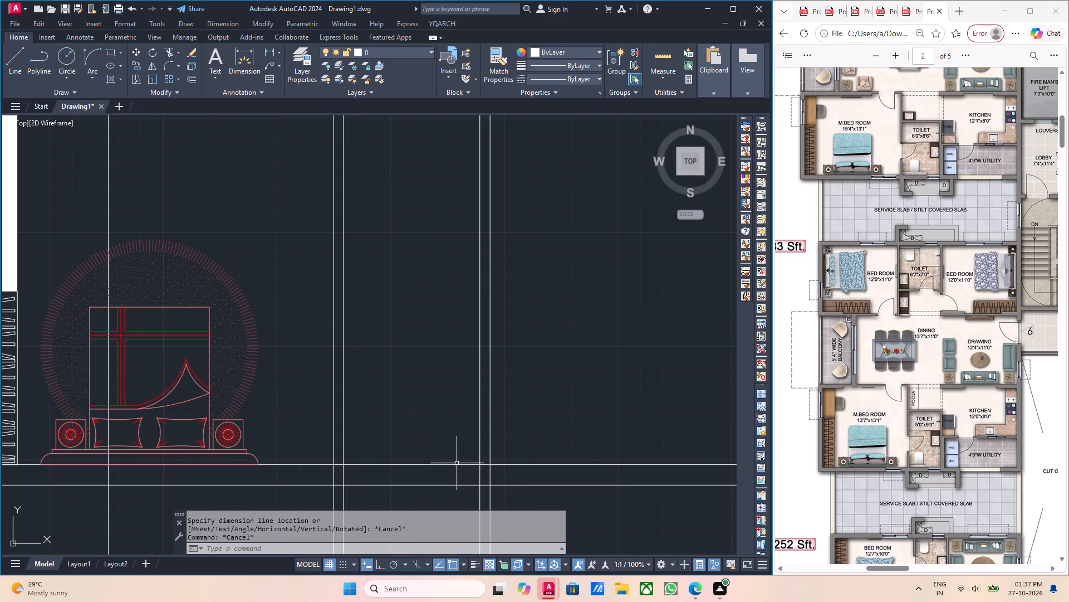
drag(449, 474, 447, 469)
click(438, 459)
middle_drag(441, 464, 423, 469)
key(o)
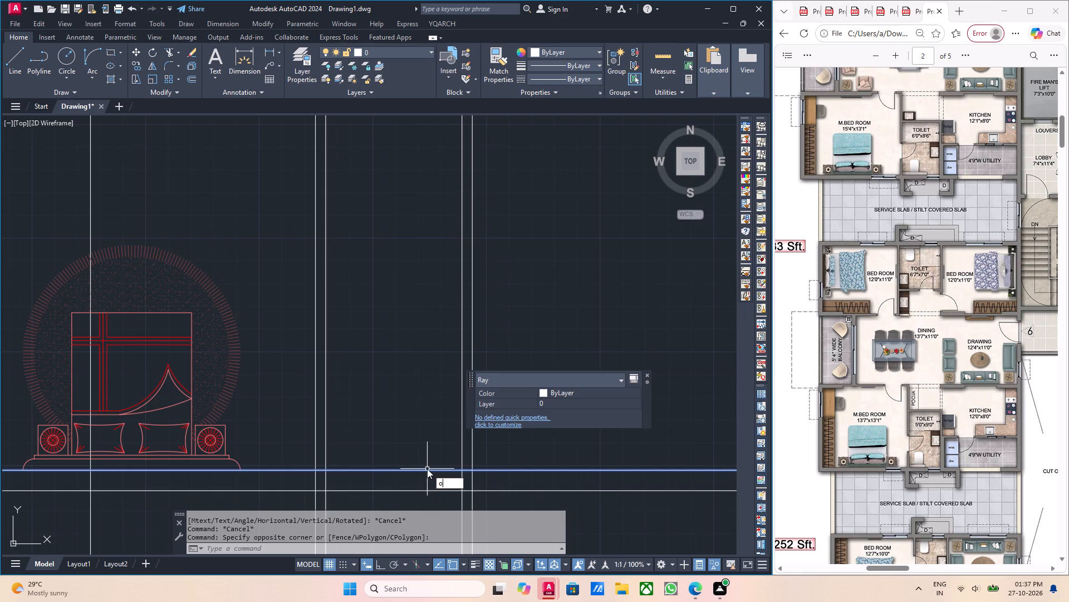
key(Return)
click(462, 472)
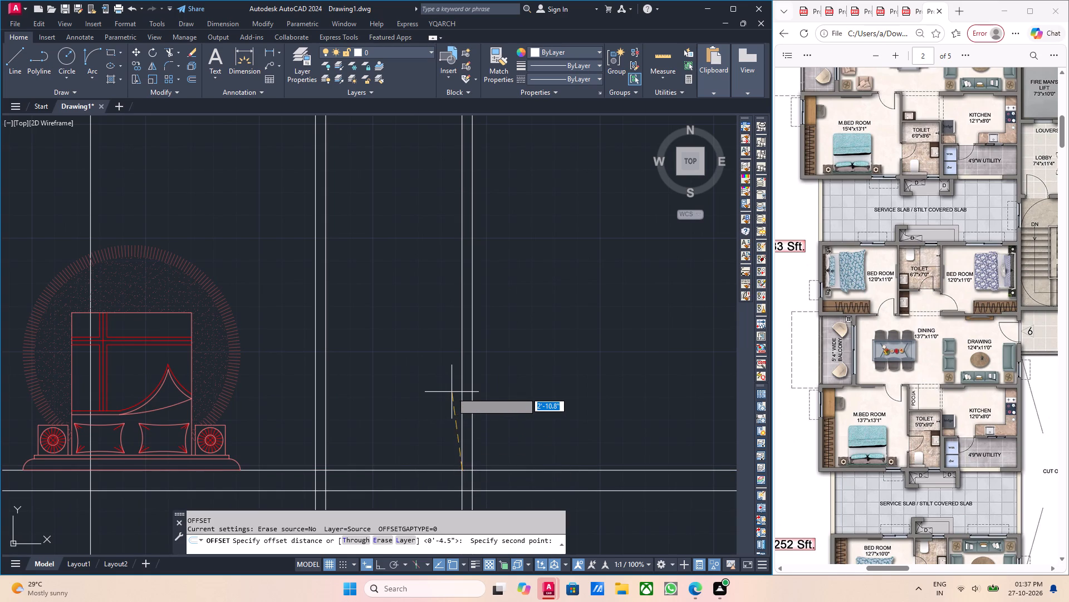
key(9)
key(apostrophe)
key(Return)
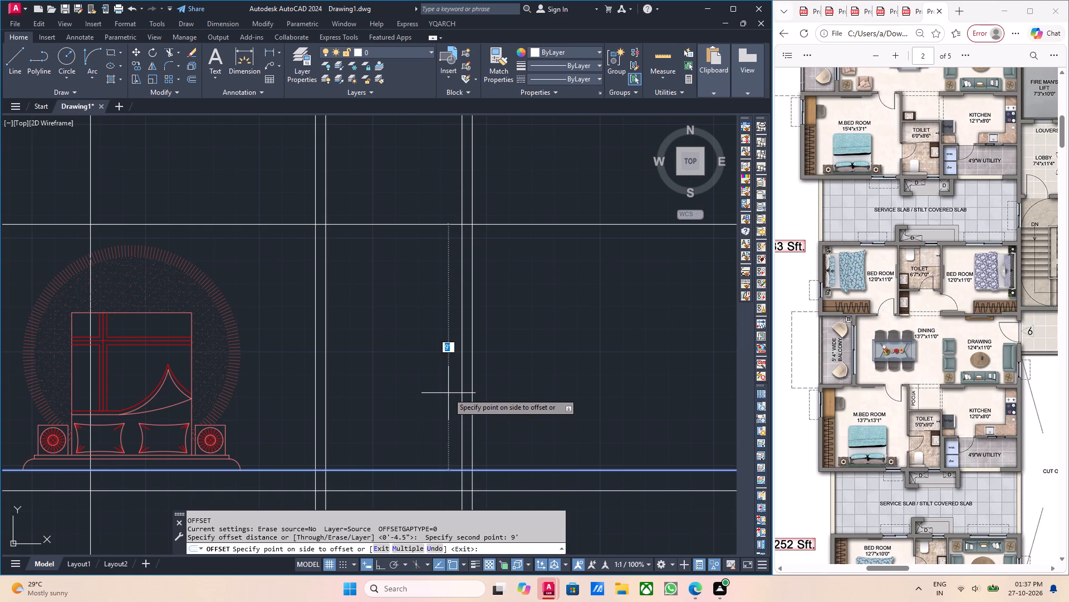
click(429, 386)
middle_drag(427, 385, 415, 427)
middle_drag(411, 398, 420, 435)
key(Escape)
middle_drag(401, 409, 411, 423)
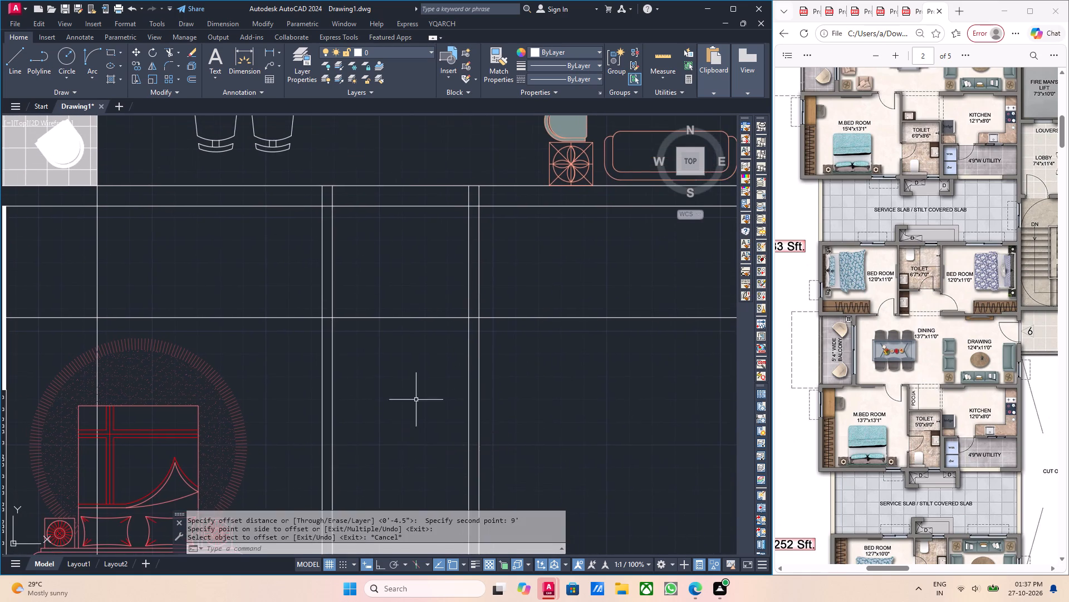
Offset the toilet's new north line 4.5" further north to give the wall its thickness.
middle_drag(409, 355, 431, 412)
drag(435, 400, 430, 388)
click(411, 350)
middle_click(437, 414)
key(o)
key(Return)
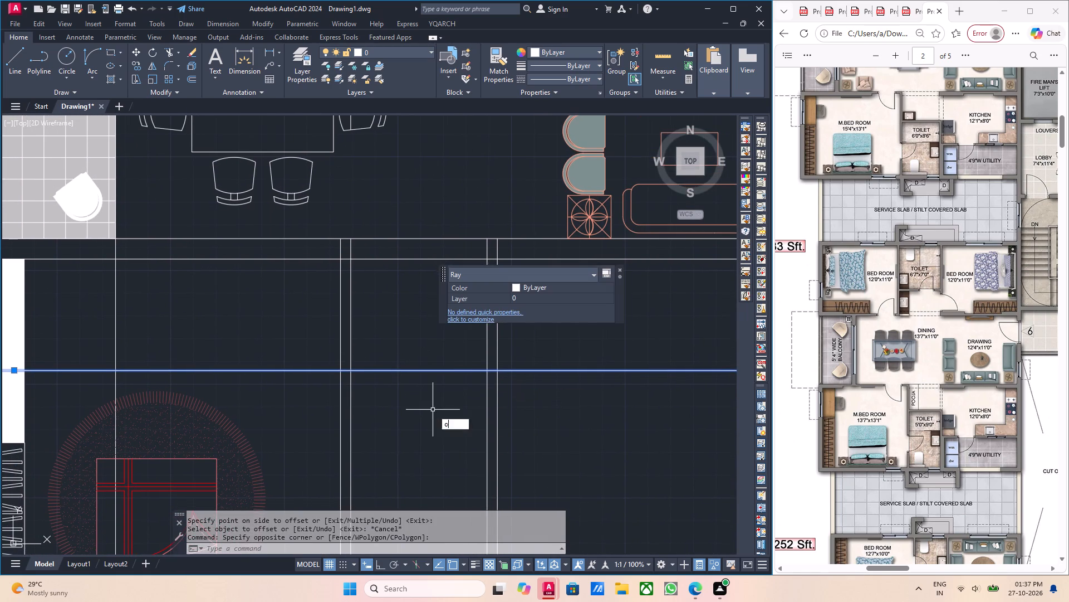
click(488, 372)
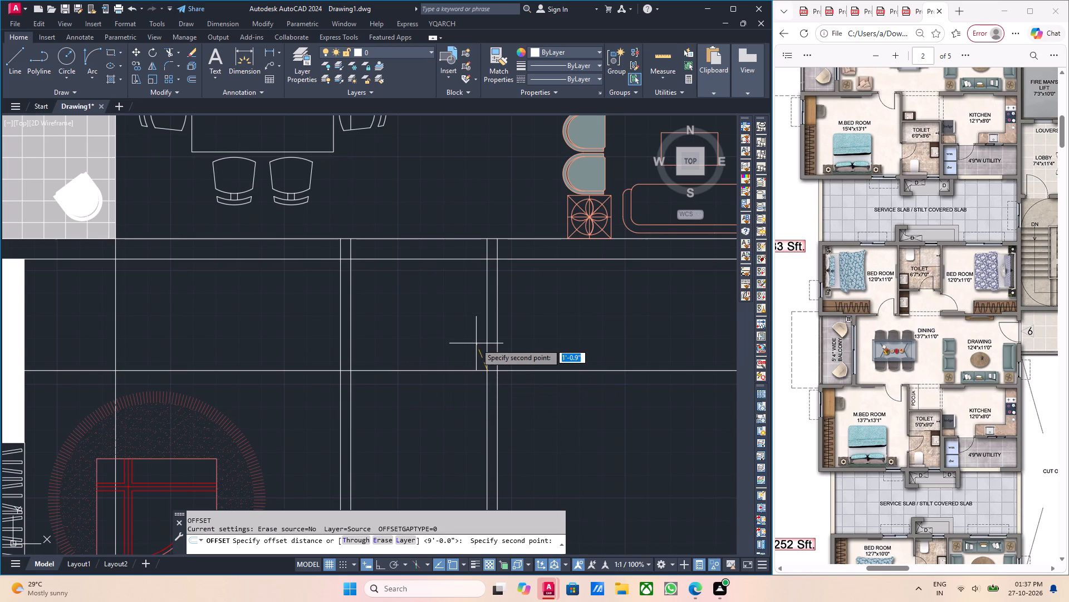
text(4.)
key(5)
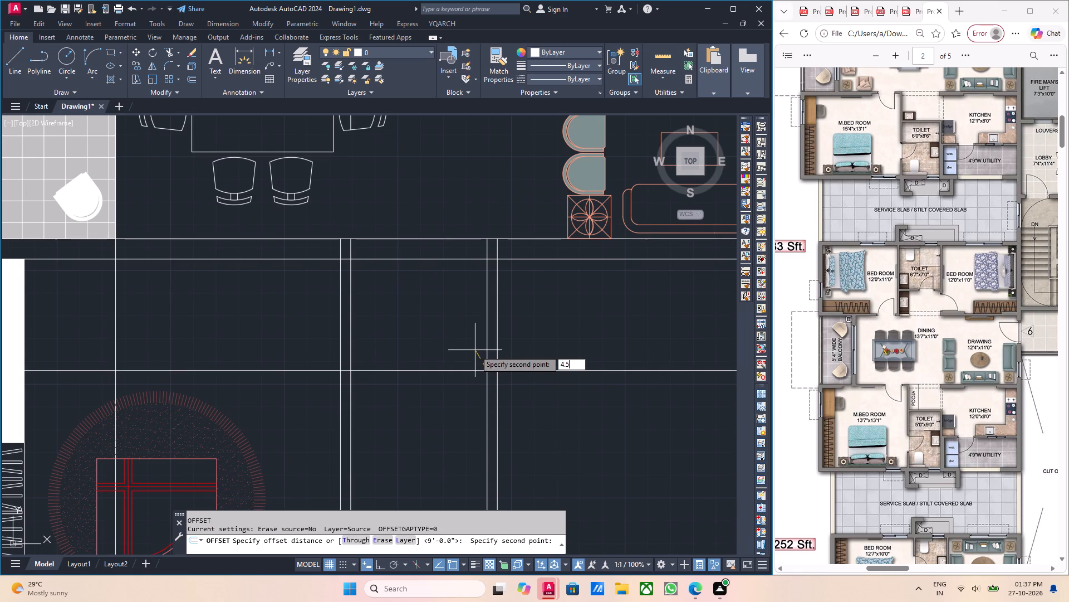
key(Return)
click(458, 343)
key(Escape)
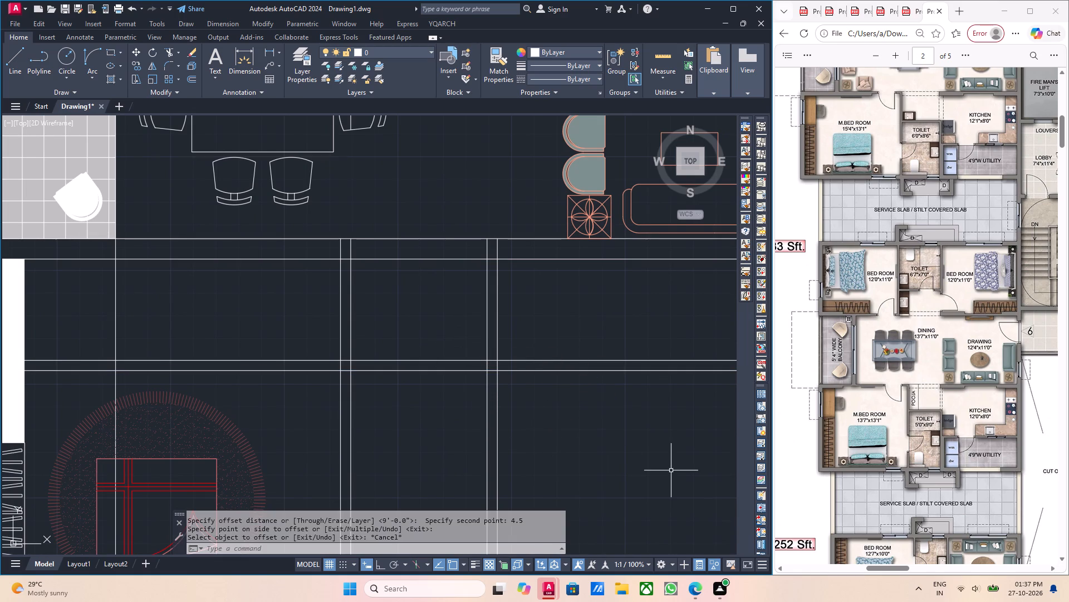
Compare the pooja, toilet, kitchen and utility layout in the PDF reference with the area south of the dining and drawing rooms.
scroll(939, 452, up, 3)
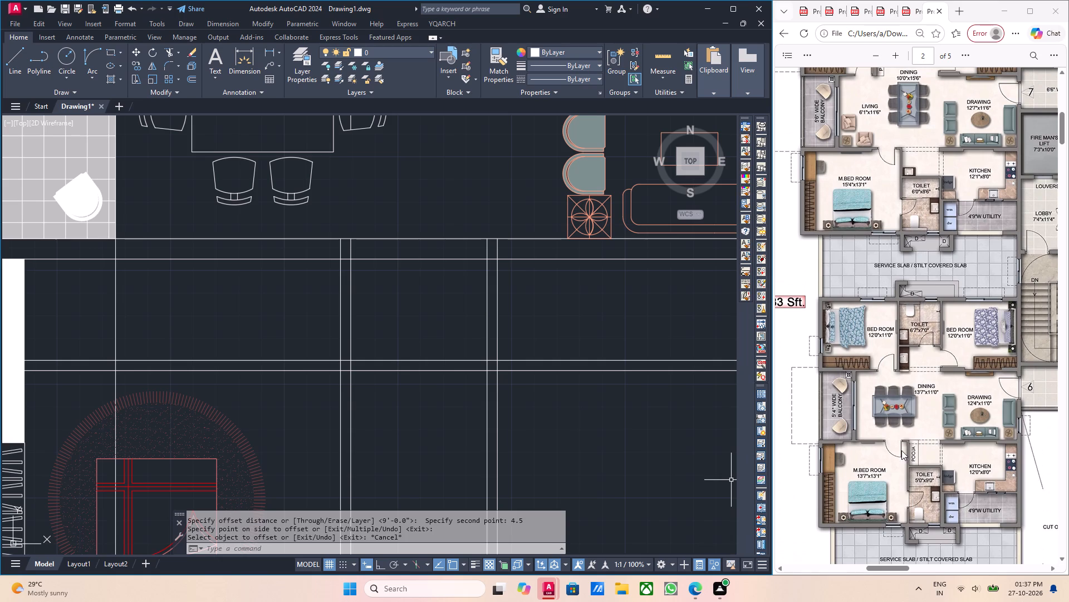
scroll(533, 460, down, 1)
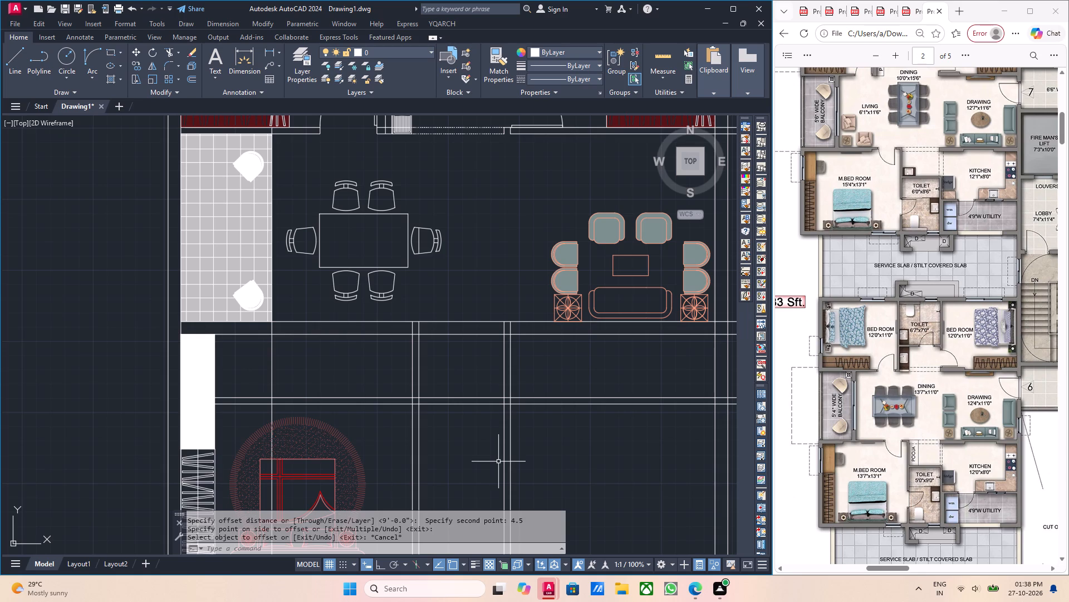
scroll(508, 457, down, 2)
middle_drag(497, 432, 432, 385)
scroll(455, 406, up, 1)
middle_drag(443, 402, 425, 390)
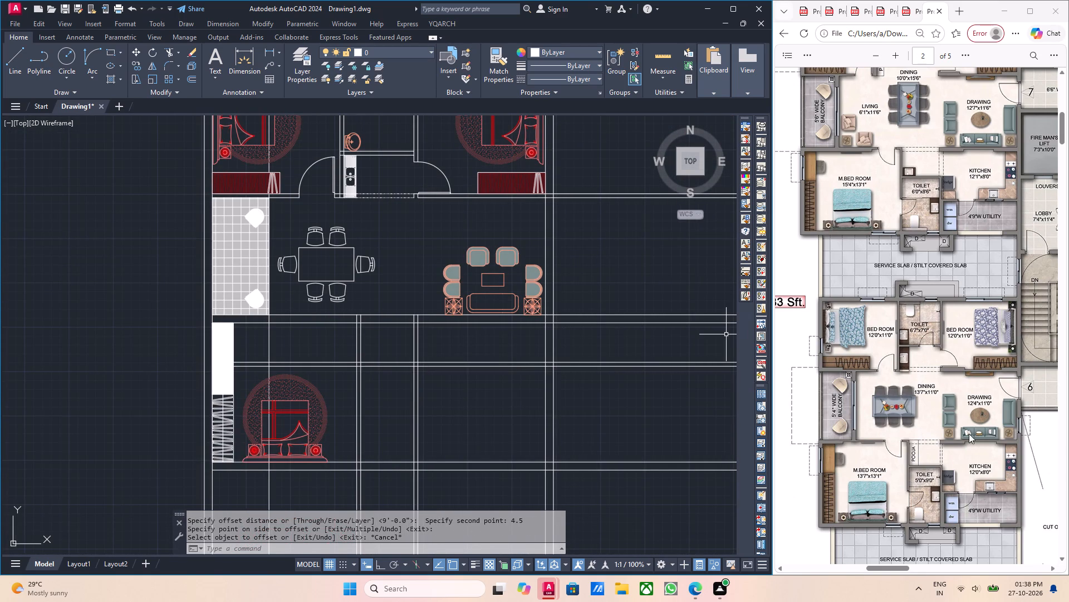
scroll(343, 352, up, 2)
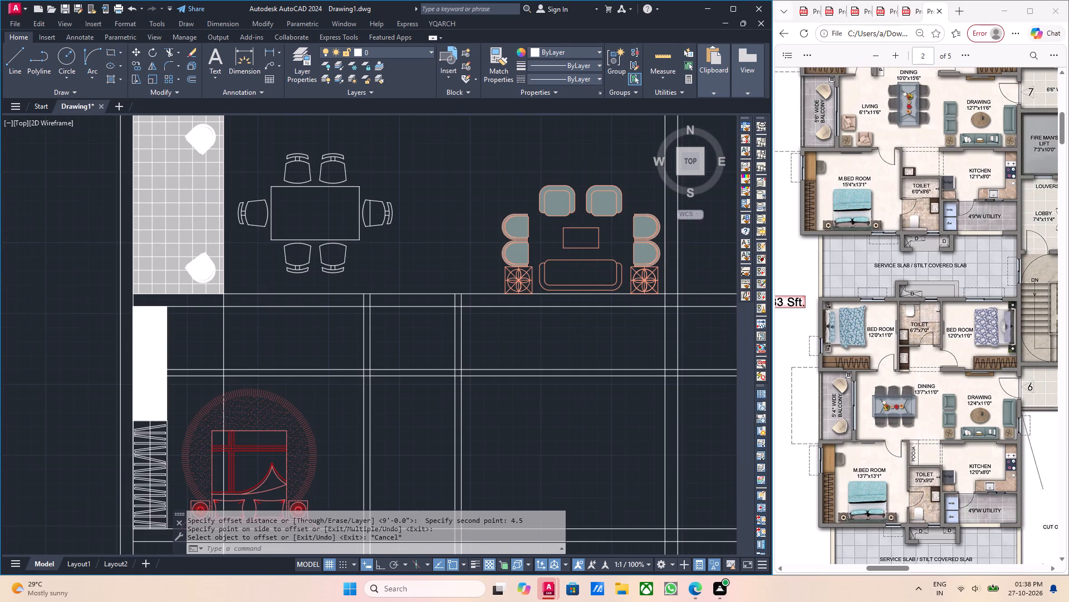
middle_drag(435, 328, 436, 347)
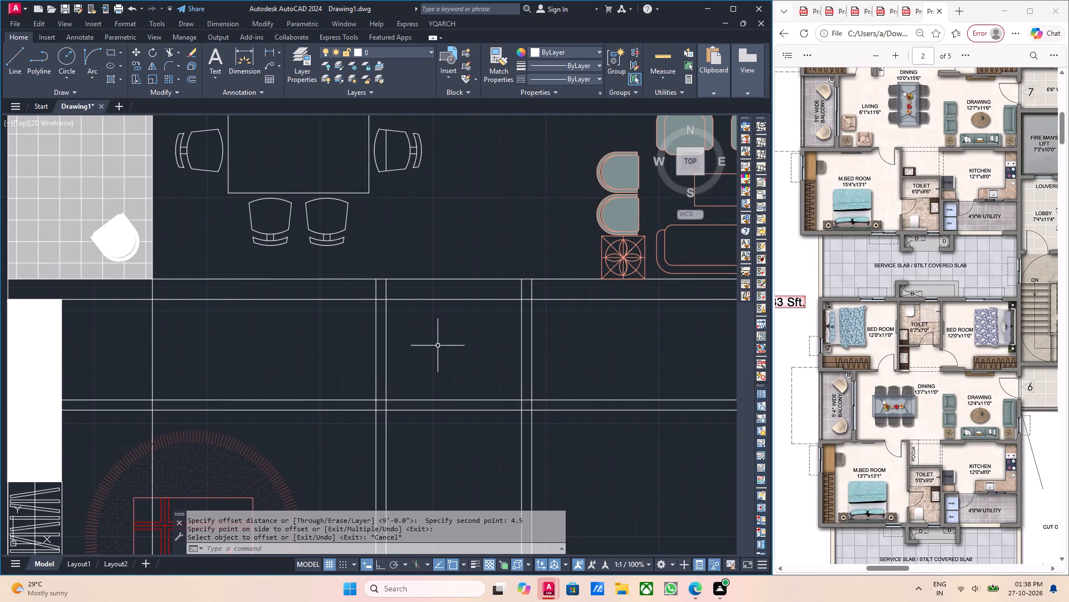
middle_drag(436, 329, 436, 360)
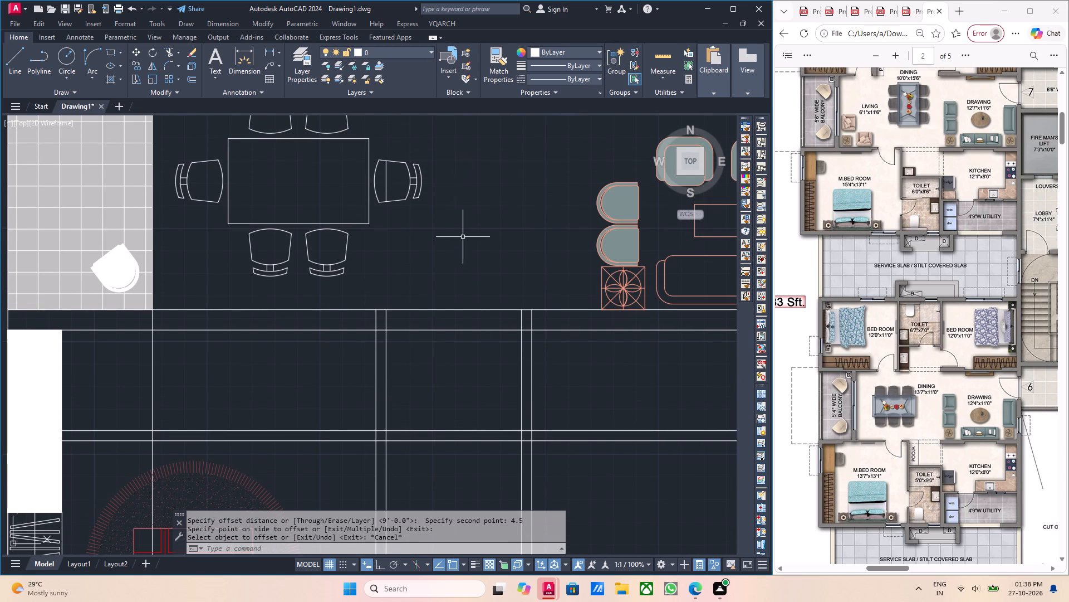
scroll(465, 241, down, 1)
middle_drag(479, 321, 367, 332)
scroll(426, 328, down, 2)
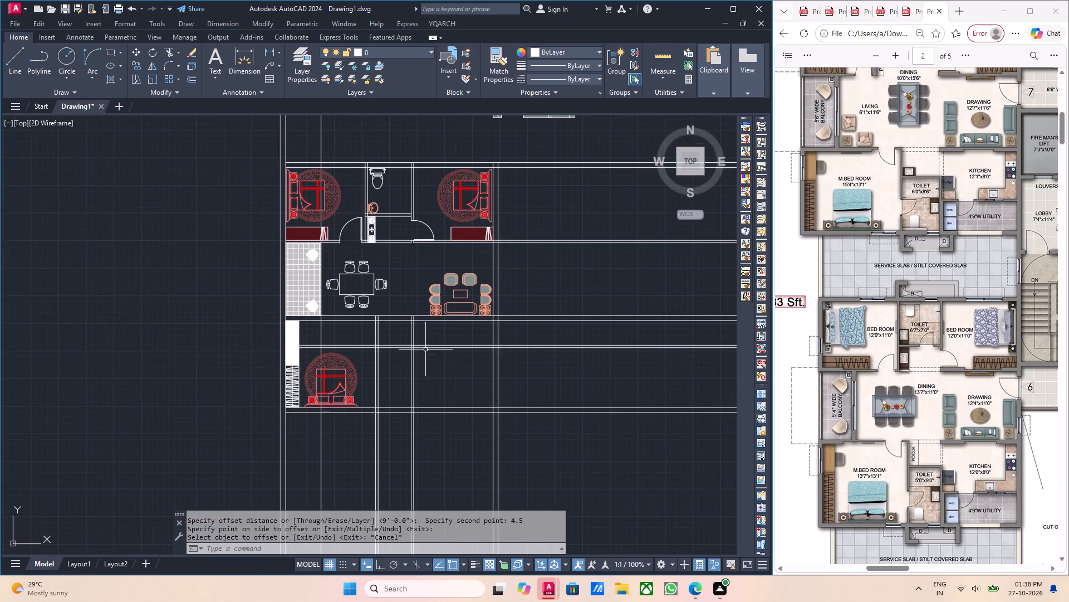
middle_drag(425, 352, 396, 362)
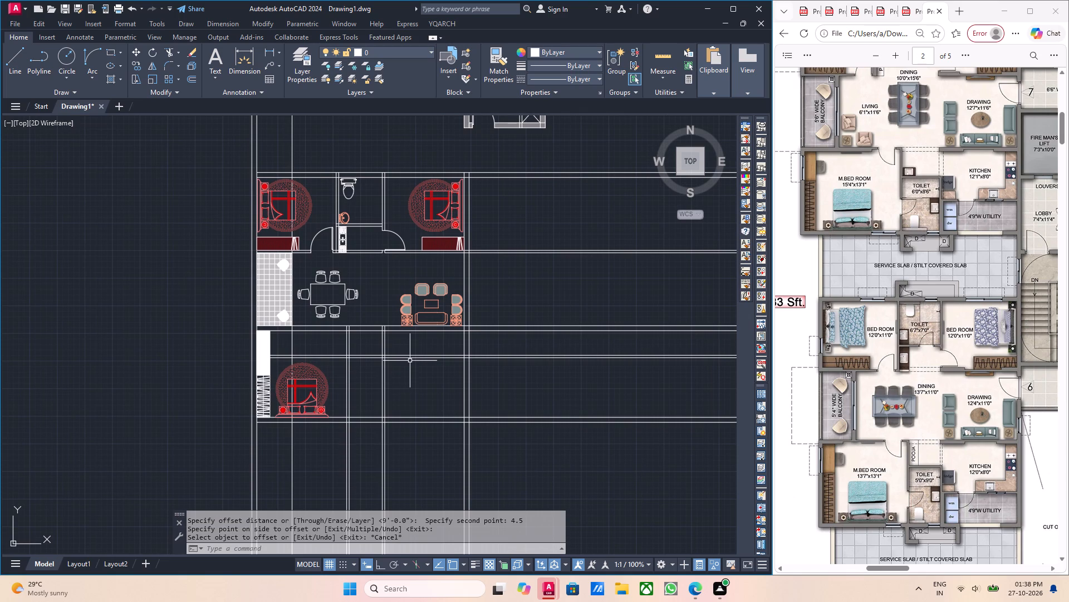
middle_drag(431, 371, 360, 378)
middle_drag(371, 375, 366, 370)
scroll(366, 370, up, 1)
middle_drag(371, 367, 371, 376)
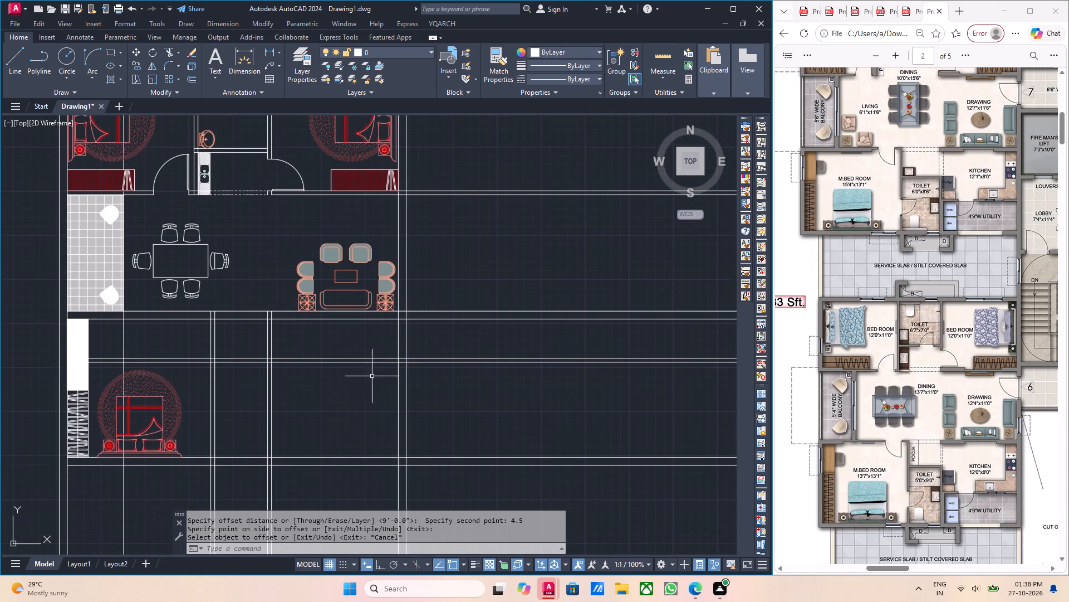
Trim the toilet's two north wall lines where they cross between the faces of its east partition.
scroll(390, 341, up, 1)
text(tr)
key(Return)
scroll(212, 376, up, 2)
click(176, 382)
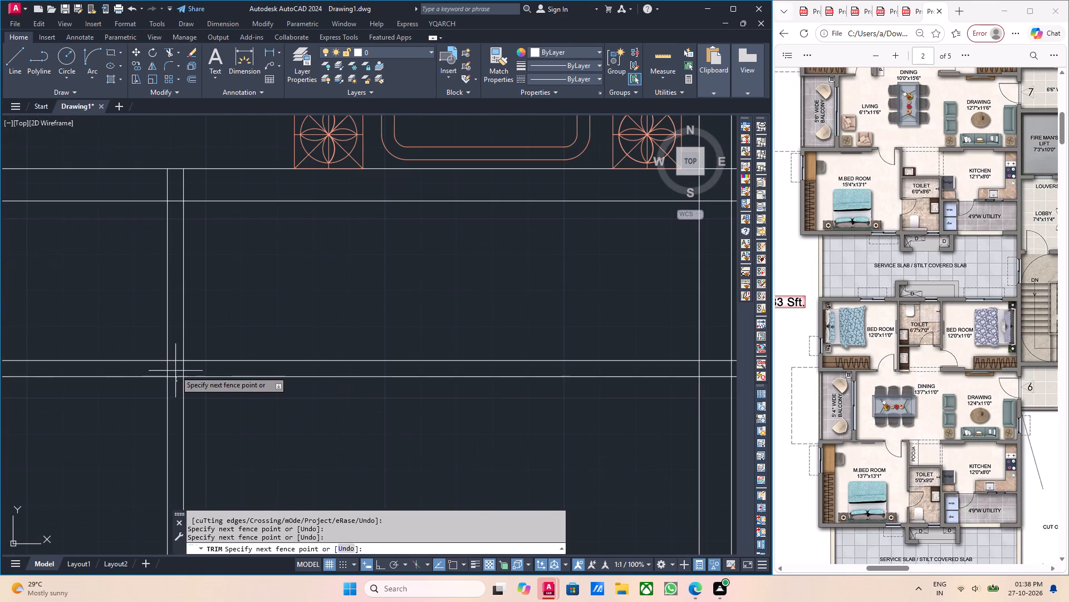
click(175, 352)
scroll(205, 374, down, 1)
key(Escape)
Delete the two leftover toilet wall lines running east through the kitchen from the toilet's east partition.
click(328, 395)
click(313, 366)
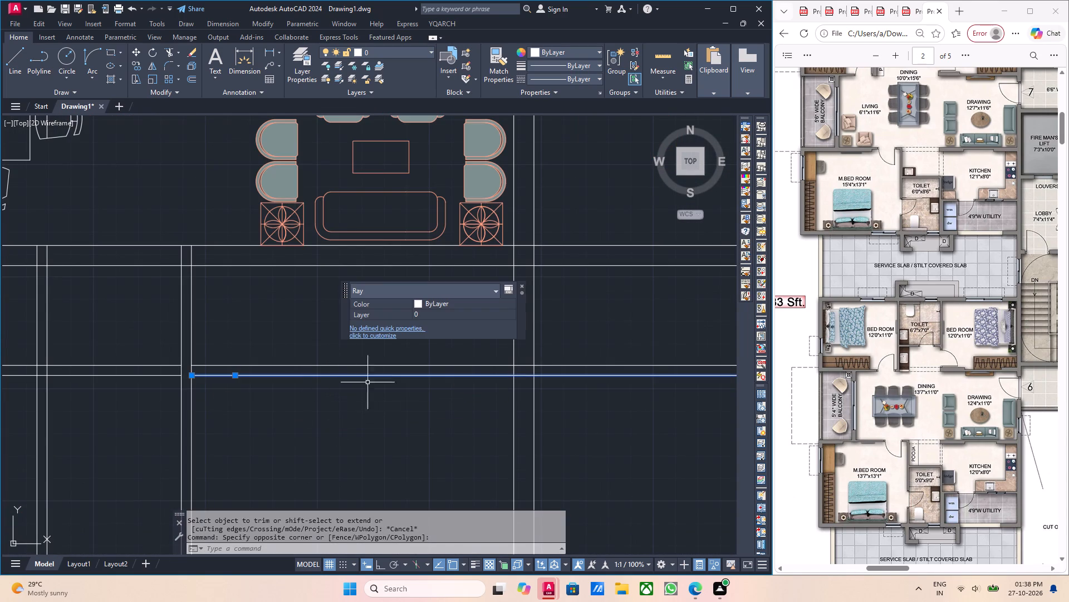
drag(390, 388, 374, 365)
click(356, 341)
middle_drag(400, 406, 390, 406)
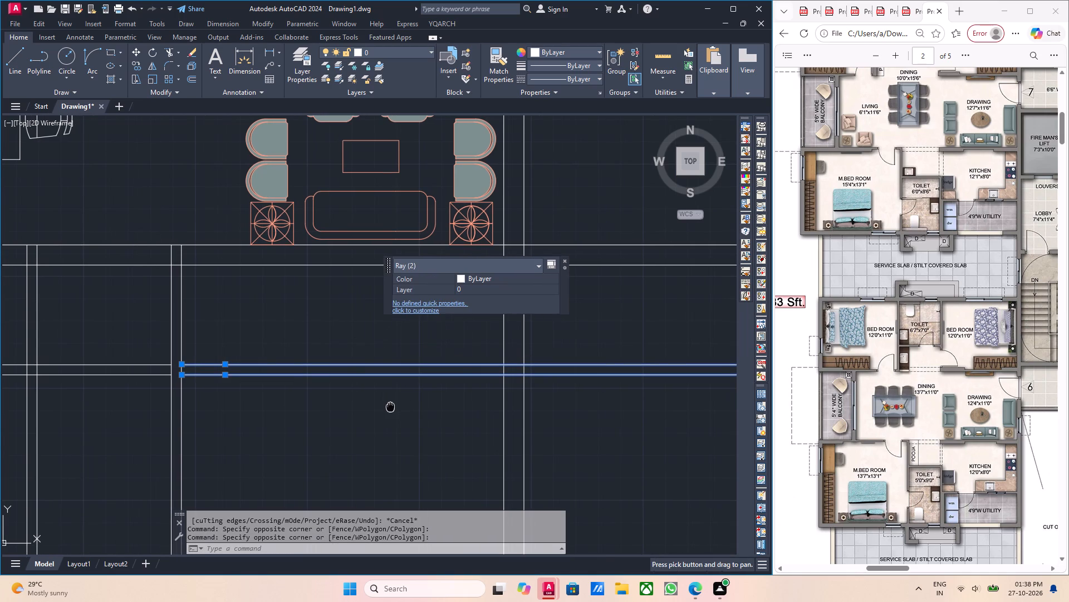
key(Delete)
Offset the lower wall line below the drawing room 8' south to set the kitchen's depth.
scroll(386, 406, down, 3)
middle_drag(403, 402, 385, 396)
scroll(385, 372, up, 2)
click(382, 374)
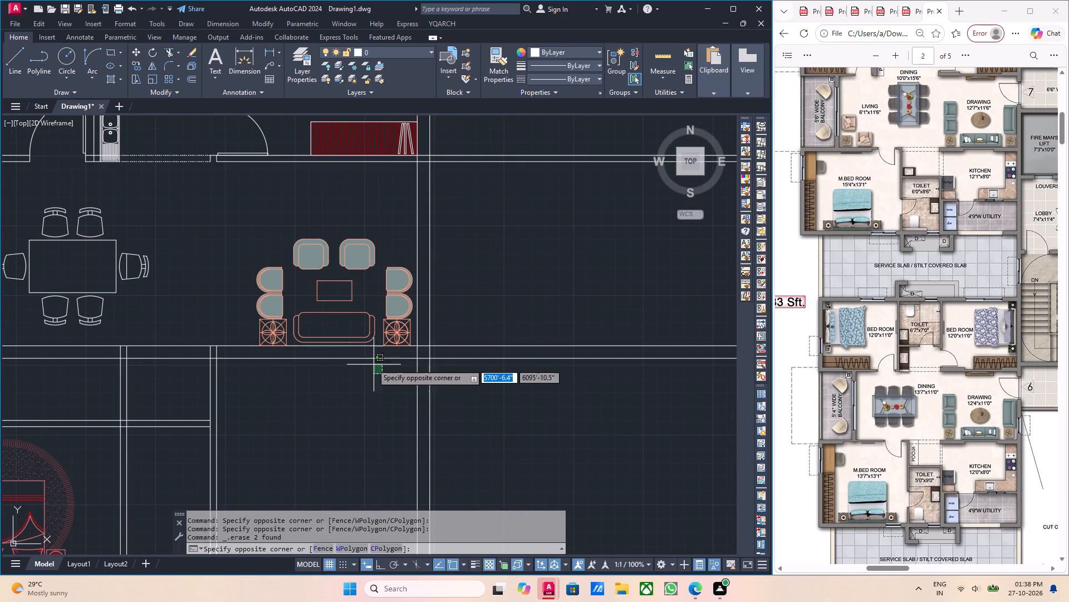
click(366, 356)
middle_drag(400, 412, 379, 407)
middle_drag(391, 406, 386, 406)
key(o)
key(Return)
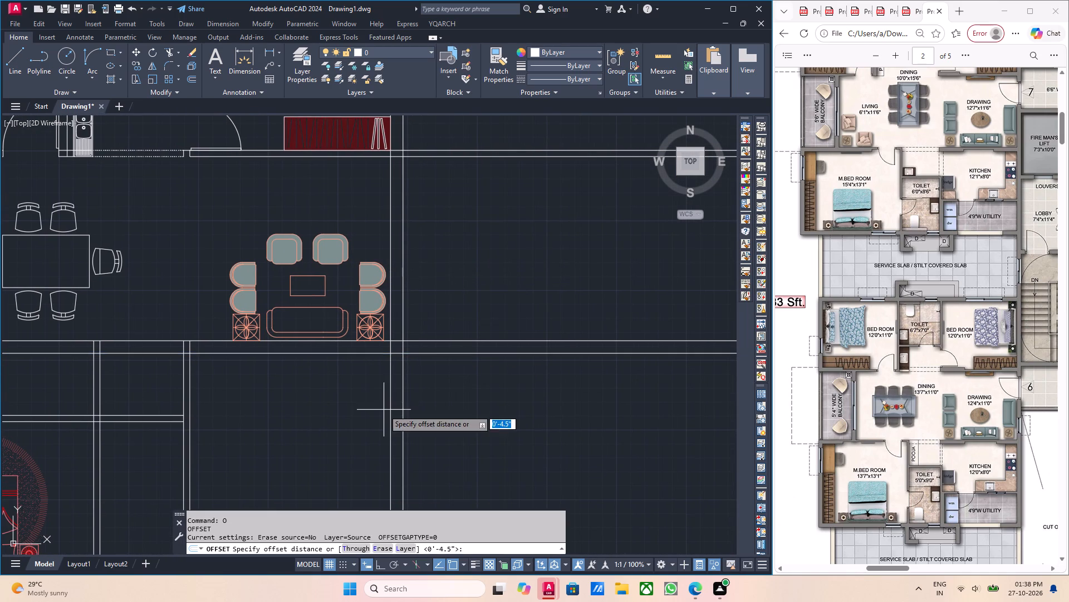
click(392, 356)
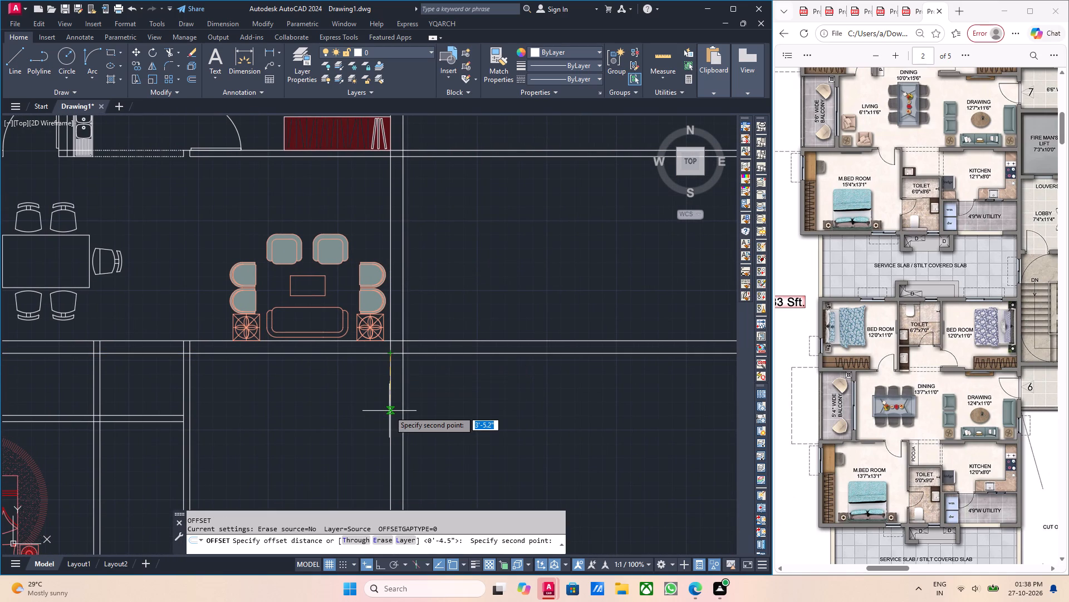
text(8;)
key(BackSpace)
key(apostrophe)
key(Return)
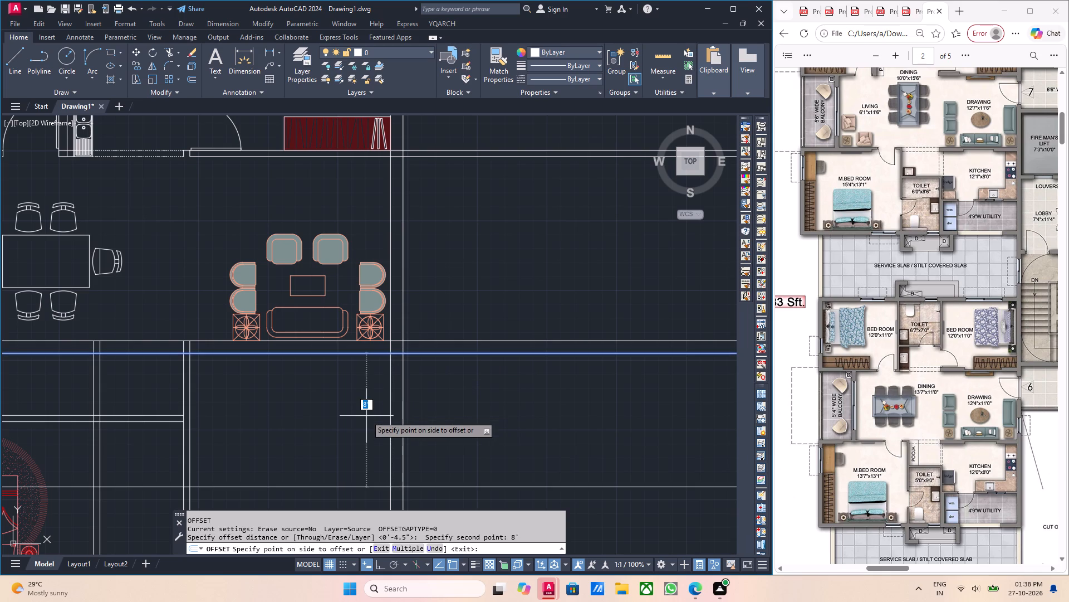
click(346, 434)
scroll(351, 448, down, 2)
key(Escape)
middle_drag(342, 450, 303, 377)
middle_drag(308, 386, 303, 381)
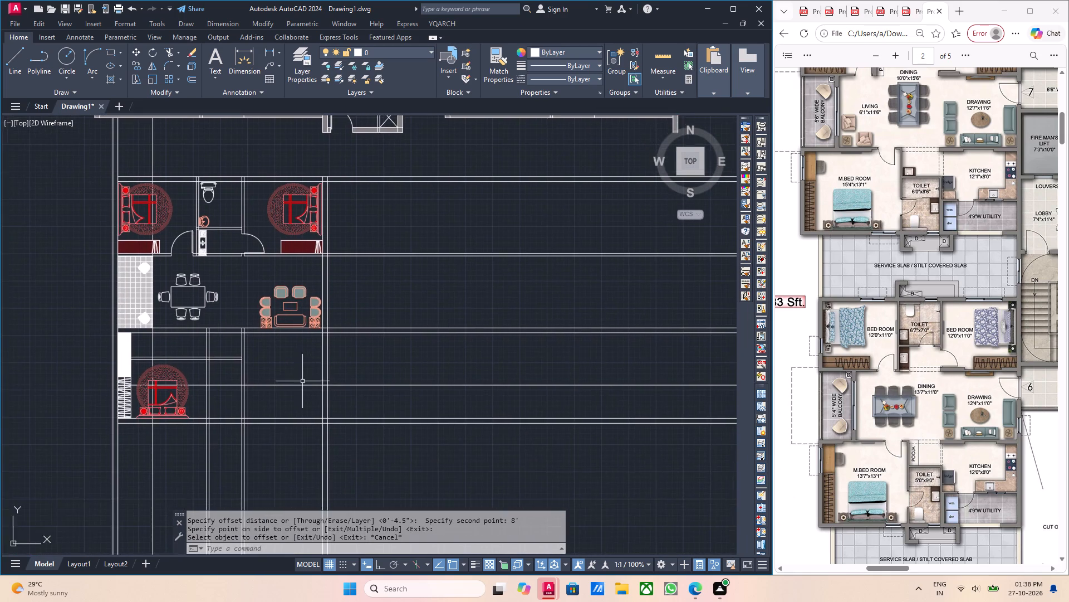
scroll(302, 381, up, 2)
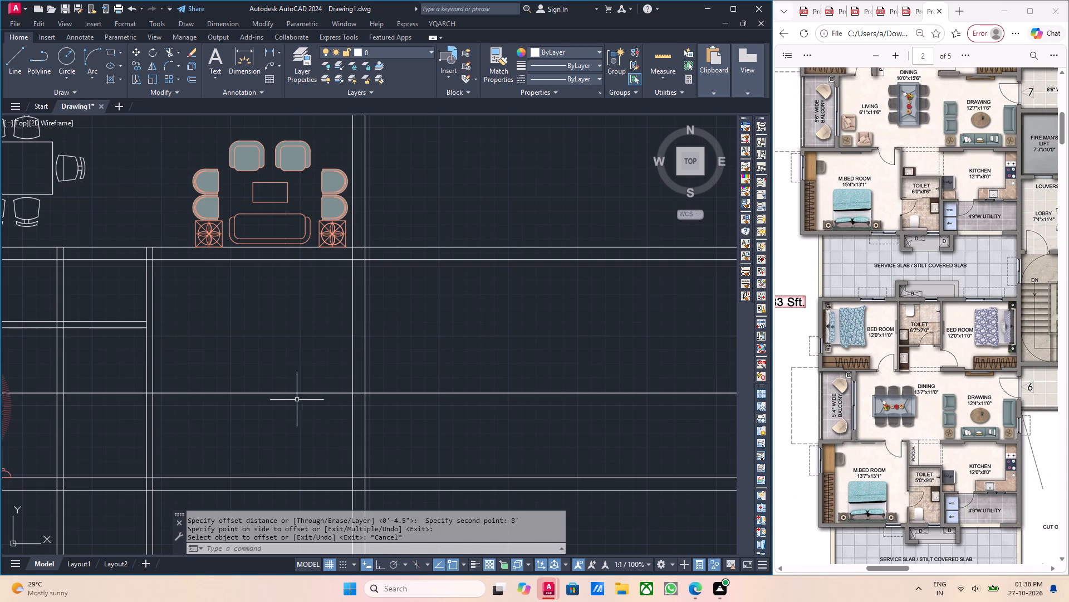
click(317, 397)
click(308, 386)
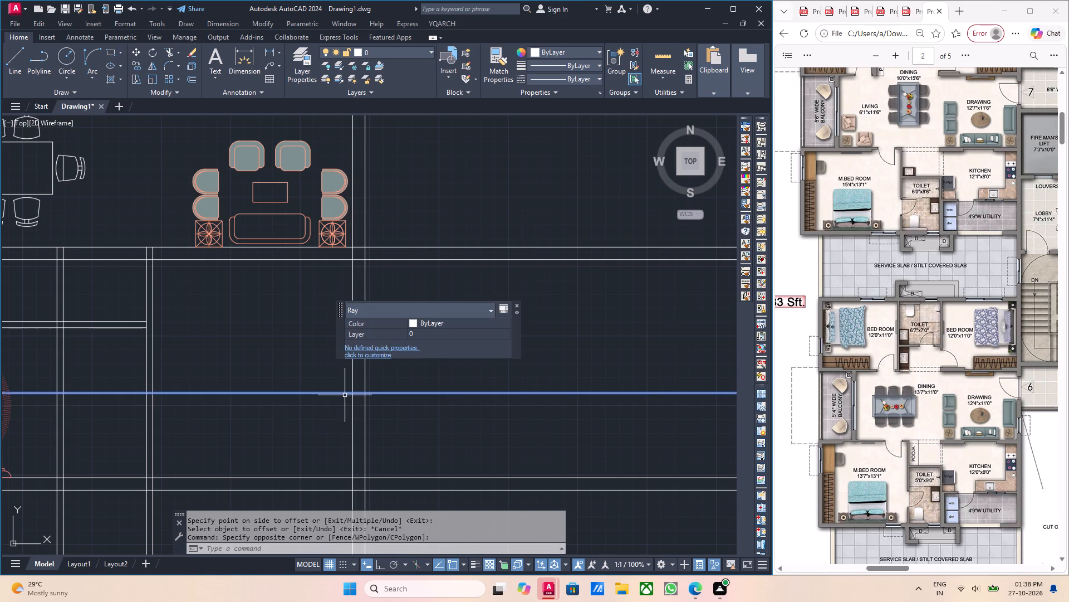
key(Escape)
Offset the kitchen's lower boundary line 4.5" south to form the wall between kitchen and utility.
middle_drag(329, 409, 444, 399)
scroll(430, 401, down, 1)
middle_drag(402, 400, 477, 404)
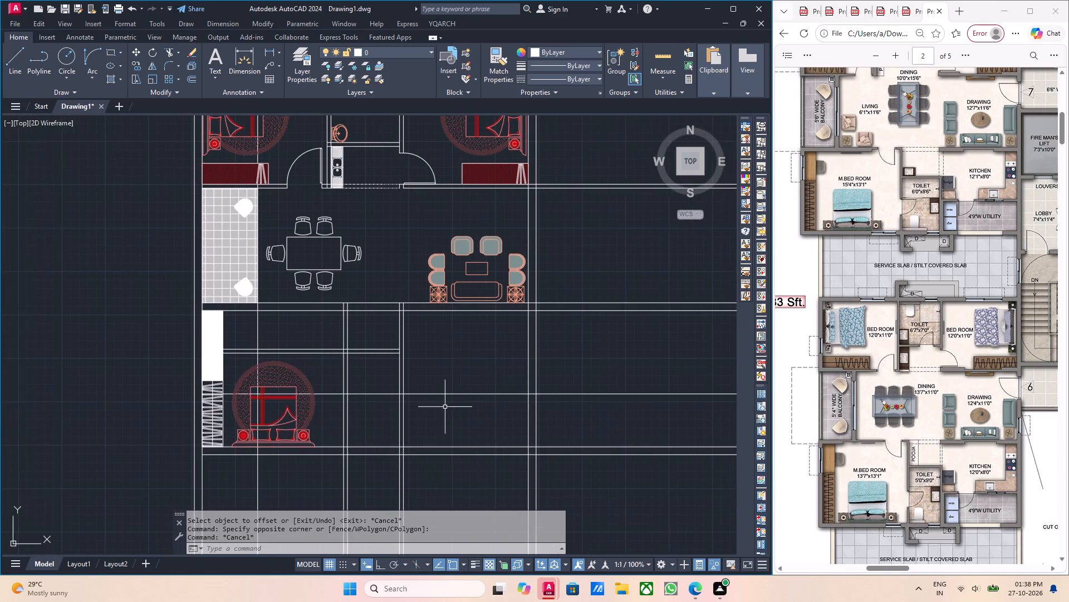
middle_drag(445, 406, 496, 397)
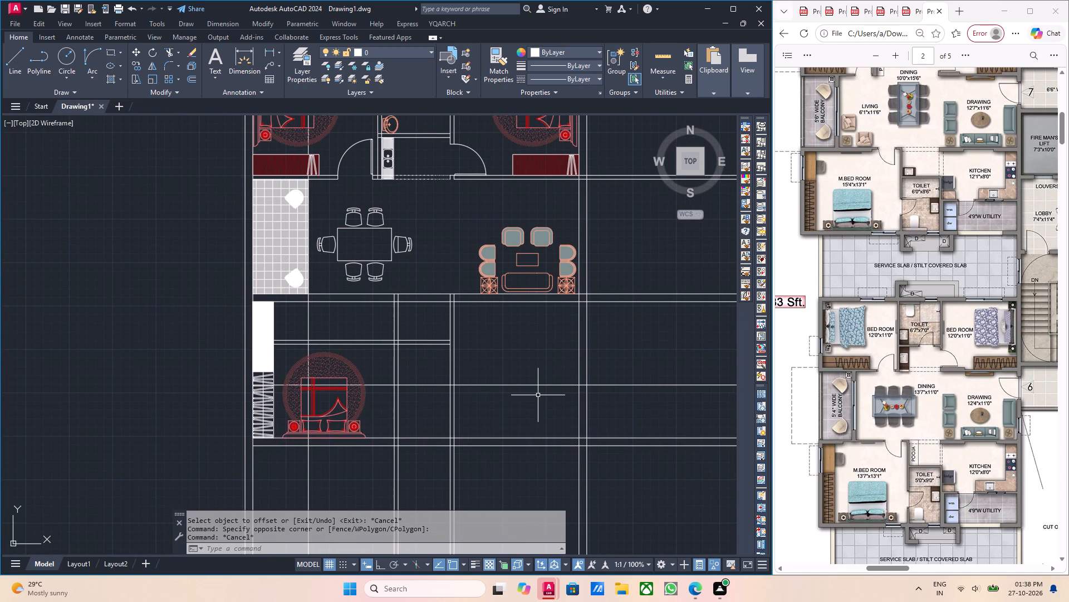
click(538, 395)
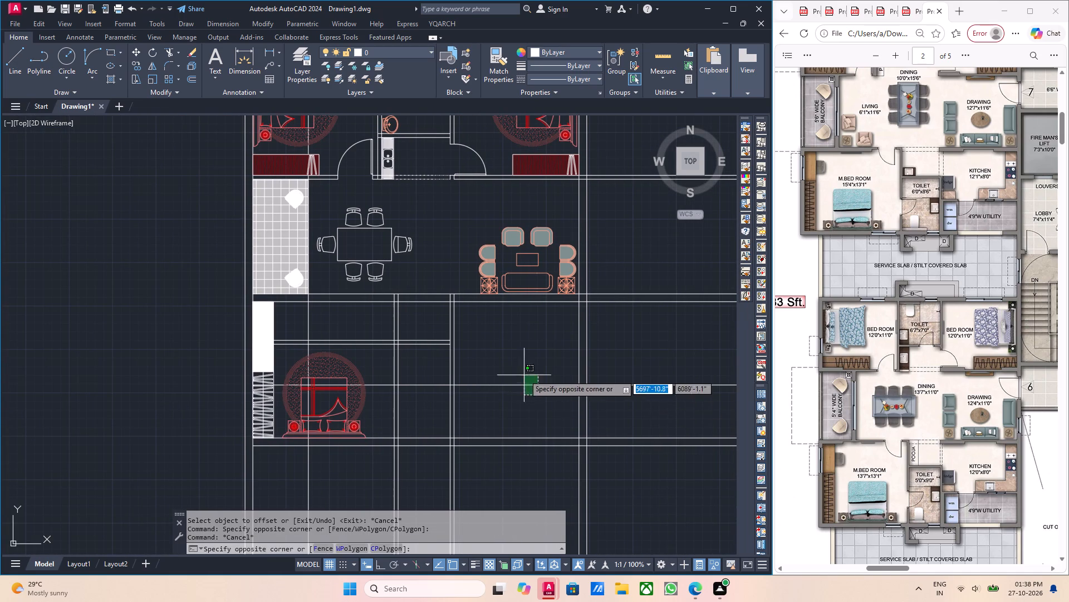
click(523, 373)
middle_drag(553, 397, 533, 396)
key(o)
key(Return)
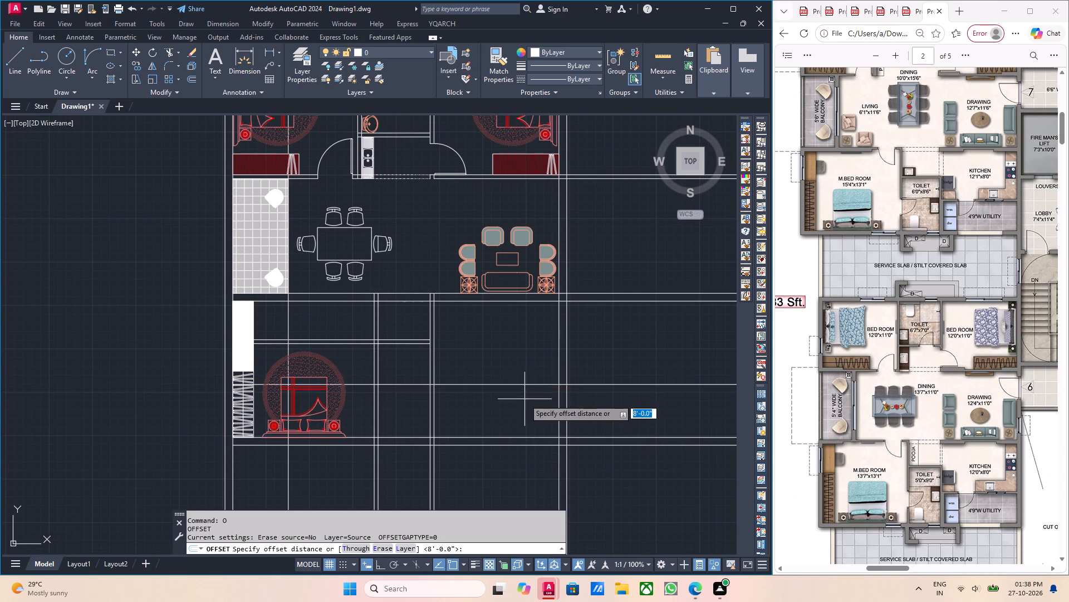
click(558, 385)
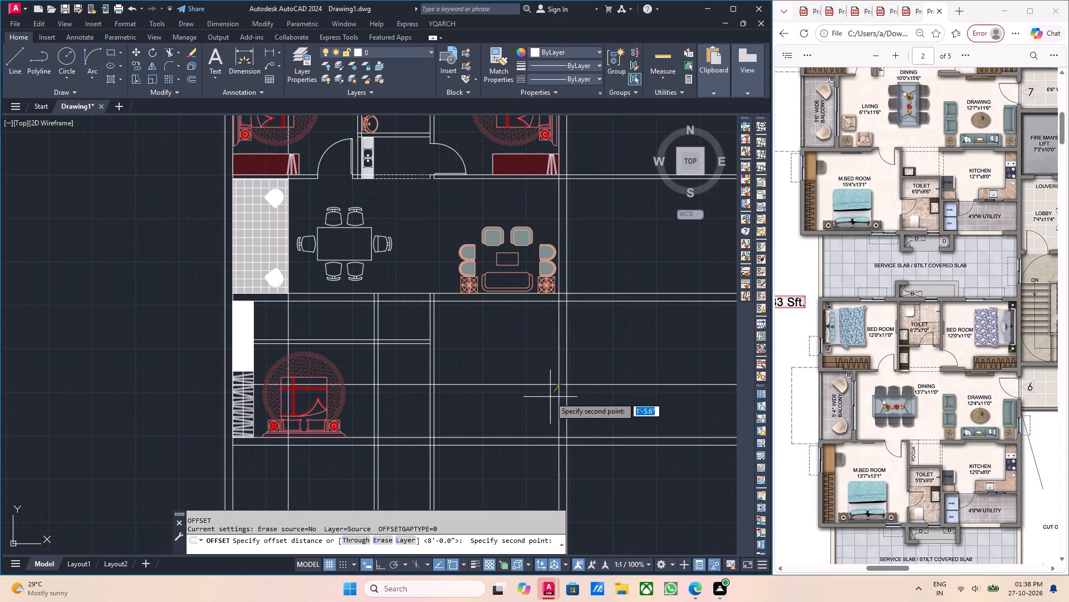
text(4.)
key(5)
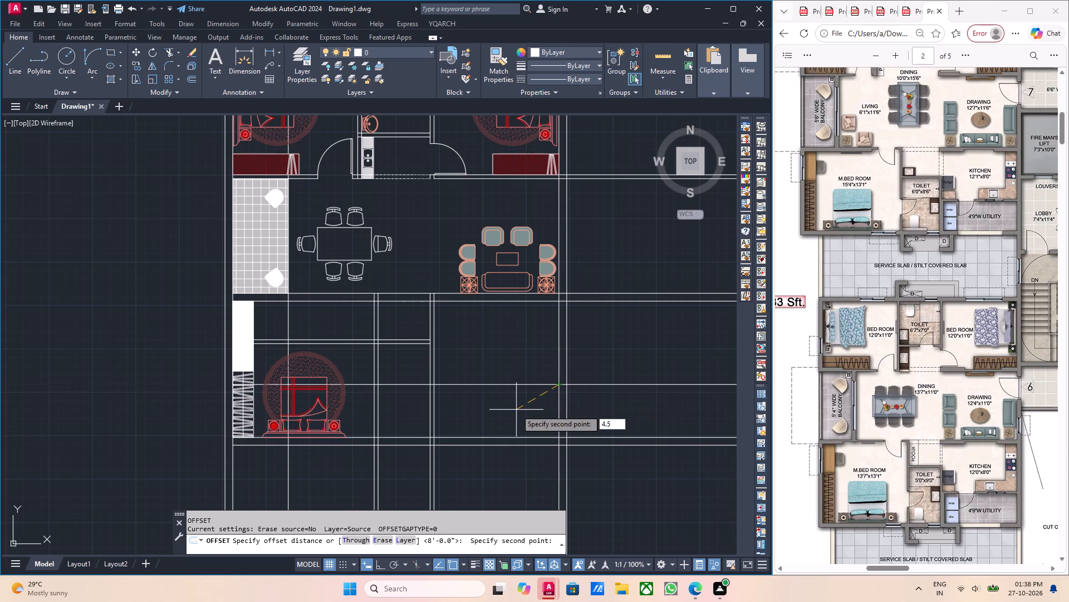
key(Return)
click(518, 426)
scroll(537, 421, down, 2)
key(Escape)
Trim the two kitchen–utility wall lines where they cross between the faces of the toilet's east partition.
middle_drag(560, 431, 498, 452)
middle_drag(501, 450, 492, 451)
scroll(443, 441, up, 1)
middle_drag(421, 439, 437, 439)
scroll(437, 439, down, 1)
scroll(419, 443, up, 1)
middle_drag(405, 436, 428, 437)
scroll(449, 436, up, 2)
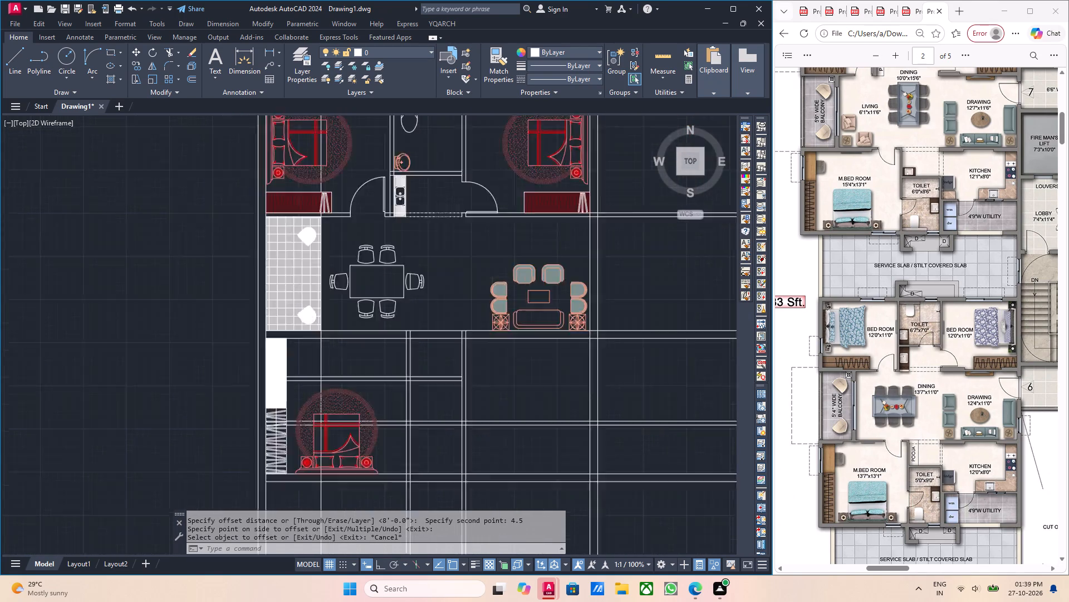
scroll(449, 436, up, 3)
middle_drag(467, 435, 468, 458)
key(t)
key(r)
key(Return)
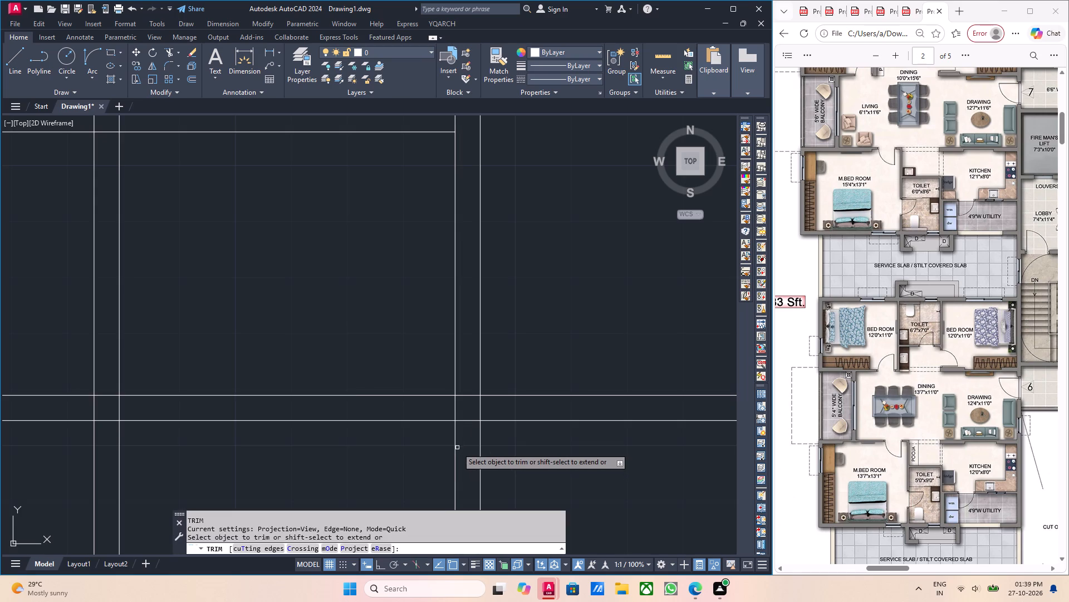
scroll(461, 441, up, 3)
drag(472, 406, 472, 396)
click(453, 231)
scroll(472, 309, down, 4)
key(Escape)
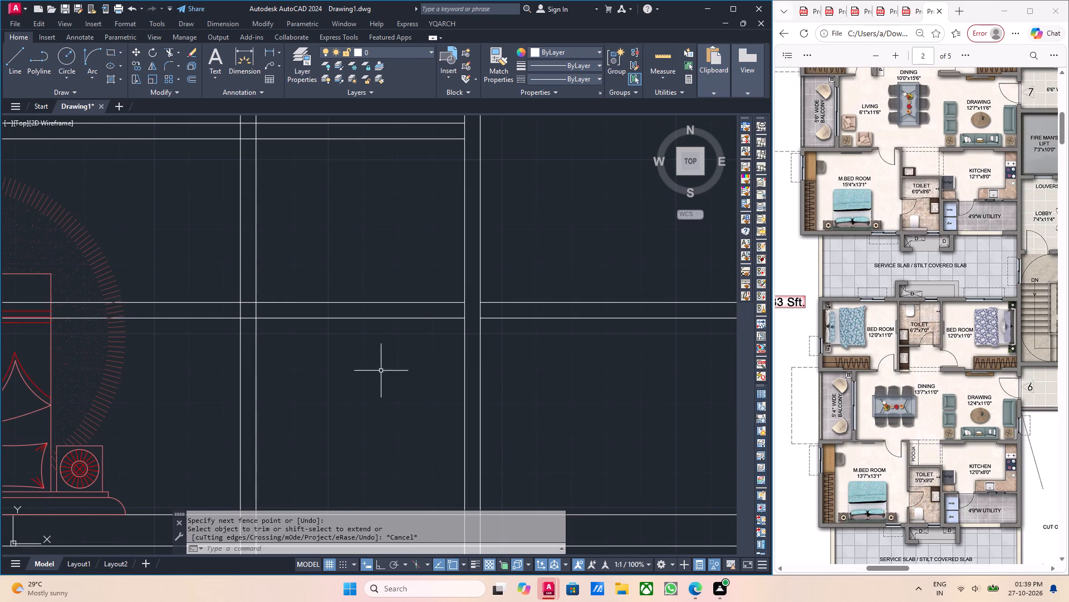
Delete the two leftover wall line pieces running west through the toilet and master bedroom from the toilet's east partition.
drag(381, 368, 376, 339)
click(351, 276)
middle_drag(399, 368, 389, 371)
key(Delete)
scroll(388, 372, down, 4)
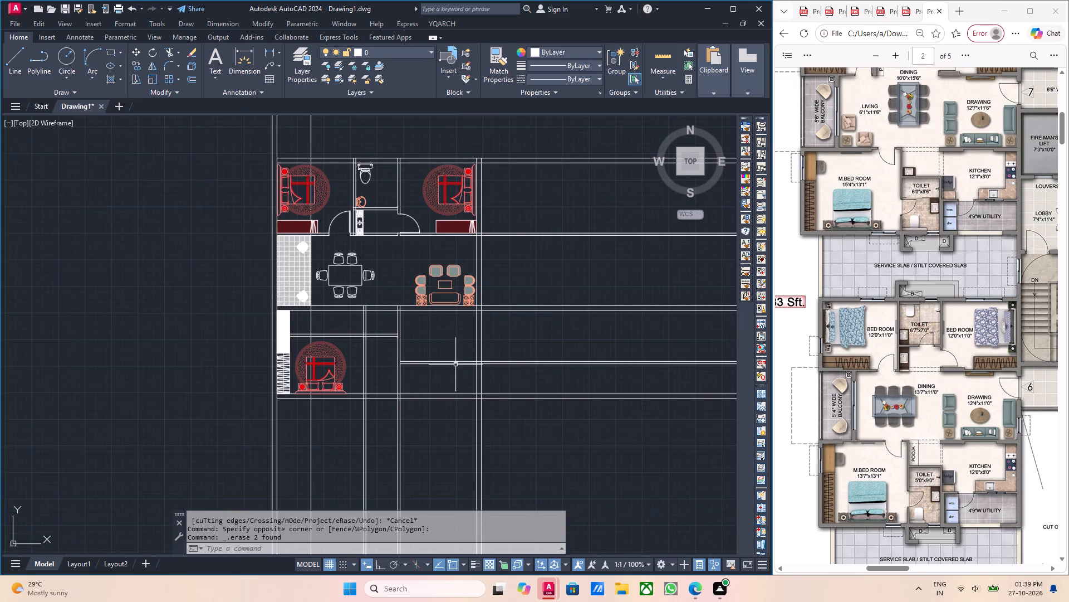
Copy the stove, L-shaped counter and sink from the finished unit's kitchen into the new kitchen's northeast inside corner.
middle_drag(457, 364, 426, 366)
middle_drag(433, 371, 415, 370)
middle_drag(433, 376, 407, 377)
middle_drag(473, 386, 468, 394)
middle_drag(465, 386, 472, 401)
middle_drag(448, 381, 459, 424)
middle_drag(451, 367, 476, 428)
middle_drag(469, 285, 469, 485)
middle_drag(443, 362, 446, 390)
scroll(447, 391, up, 3)
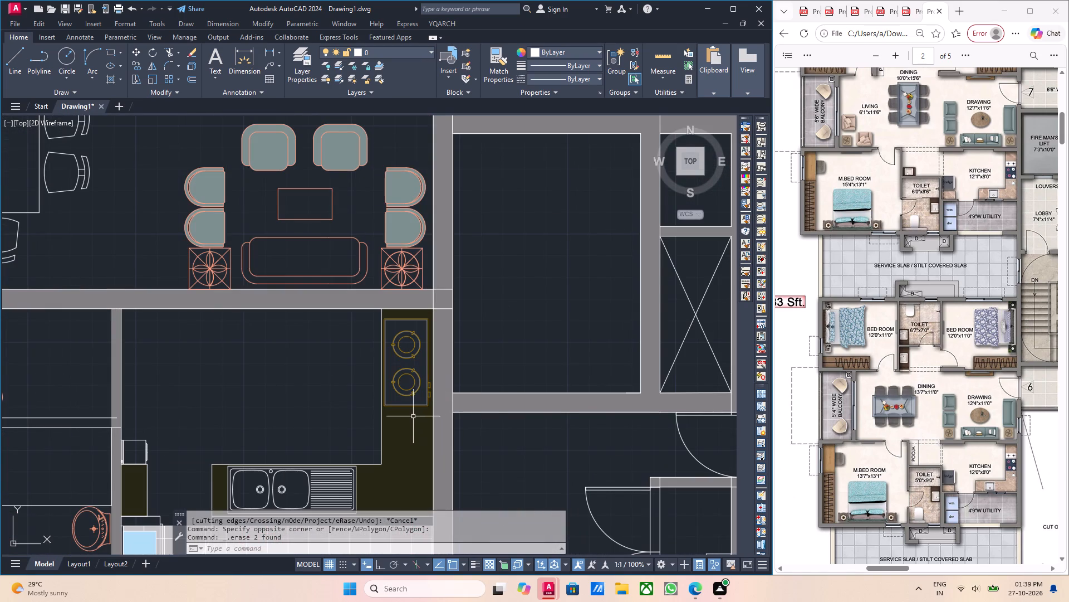
click(421, 397)
click(408, 378)
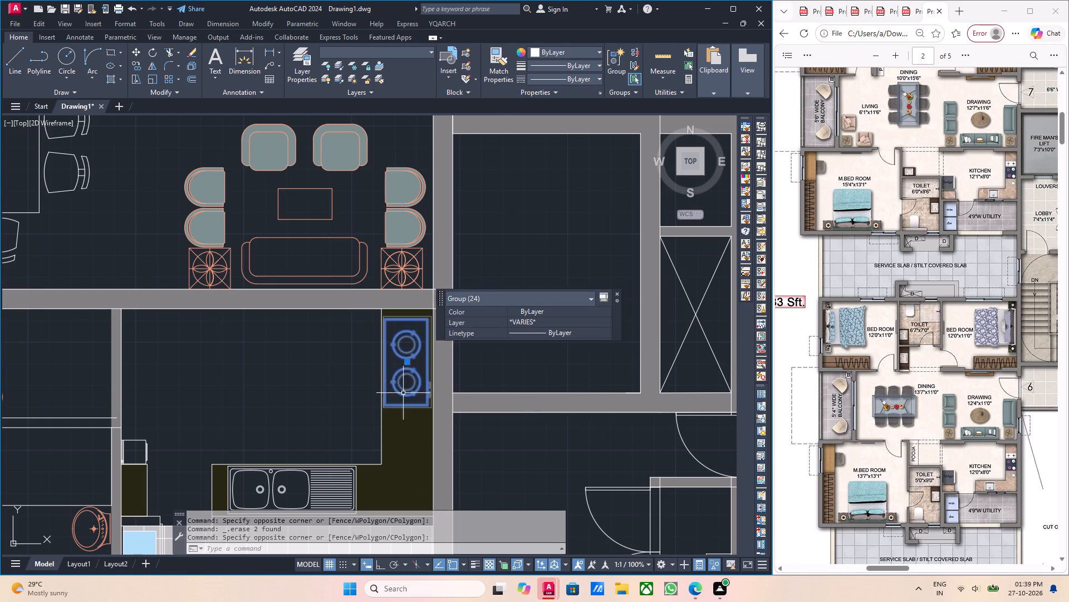
scroll(395, 397, up, 2)
click(370, 424)
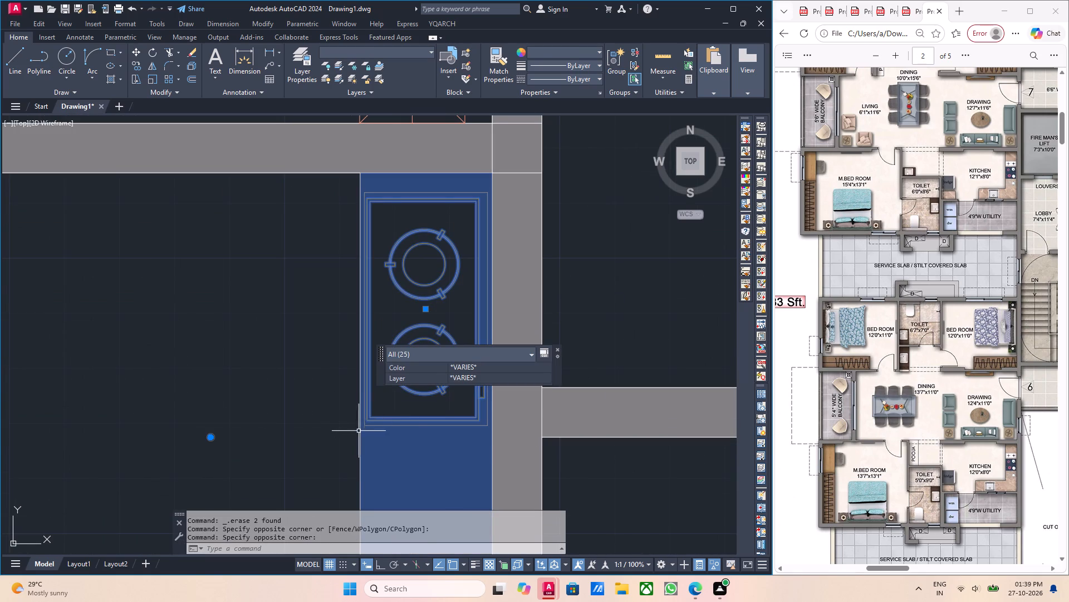
click(360, 431)
scroll(362, 441, down, 2)
middle_drag(360, 469, 377, 384)
scroll(335, 444, up, 1)
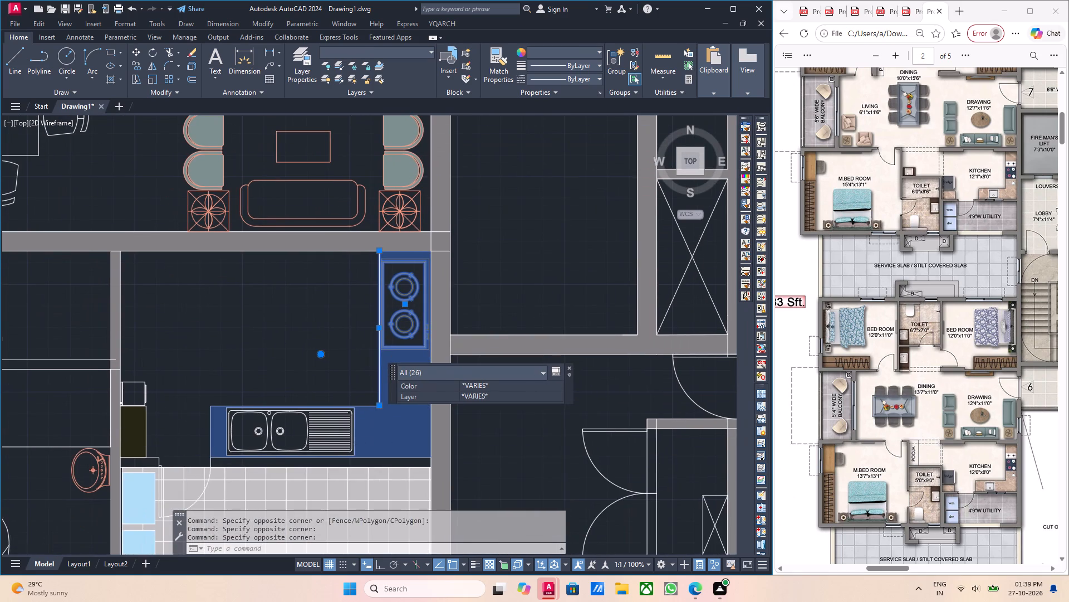
scroll(335, 444, up, 1)
drag(332, 440, 327, 438)
click(279, 420)
scroll(278, 420, down, 4)
scroll(303, 428, up, 1)
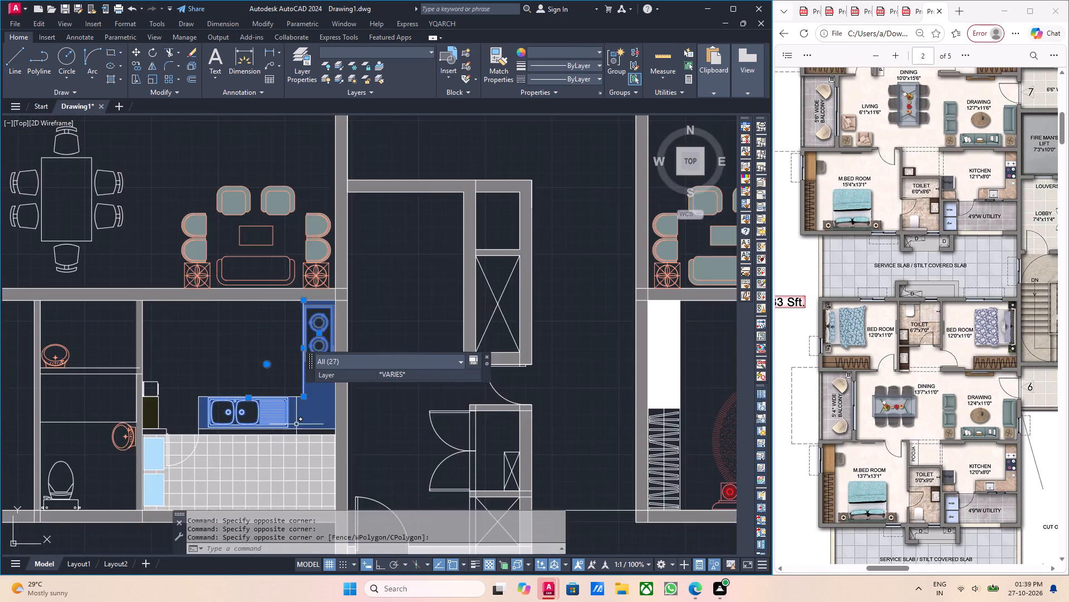
middle_drag(293, 422, 283, 417)
scroll(283, 416, down, 1)
scroll(296, 328, up, 1)
middle_drag(296, 329, 292, 360)
scroll(316, 389, up, 3)
middle_drag(309, 385, 262, 405)
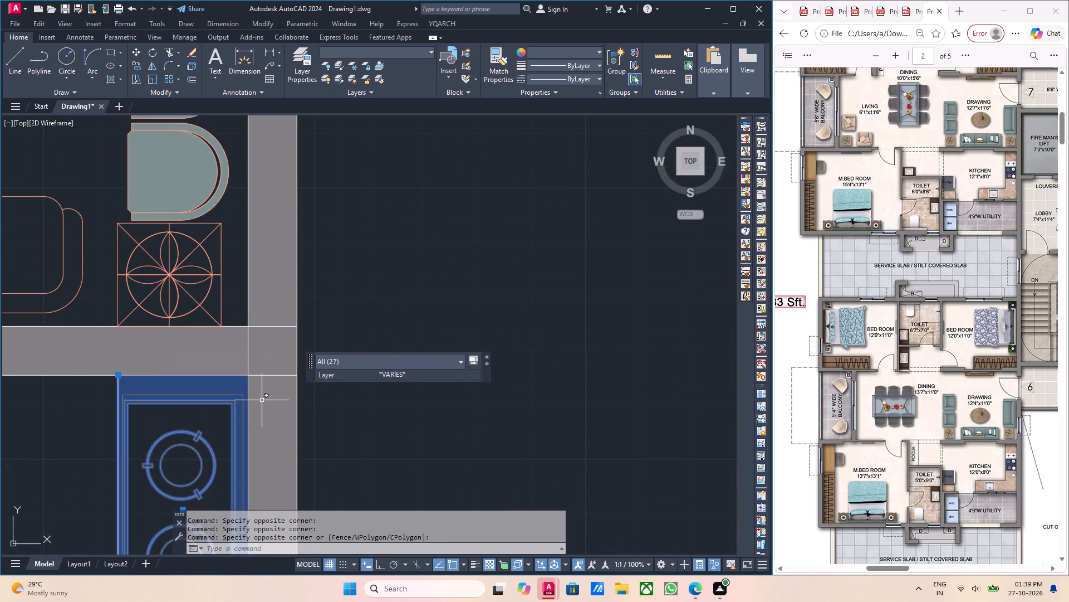
text(co)
key(Return)
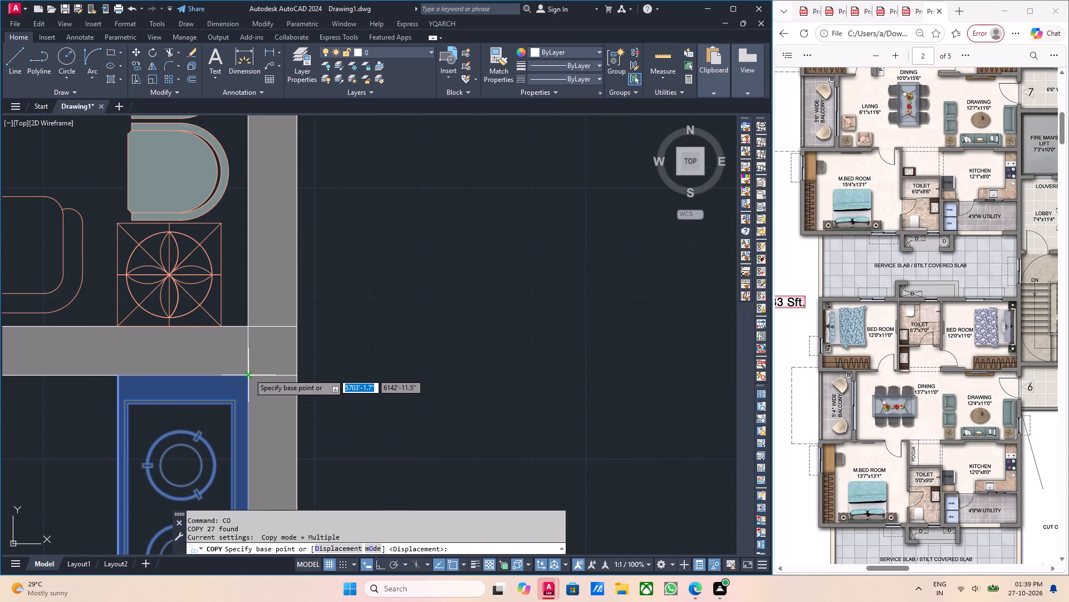
click(248, 375)
scroll(336, 414, down, 3)
middle_drag(372, 428, 339, 280)
middle_drag(328, 391, 329, 149)
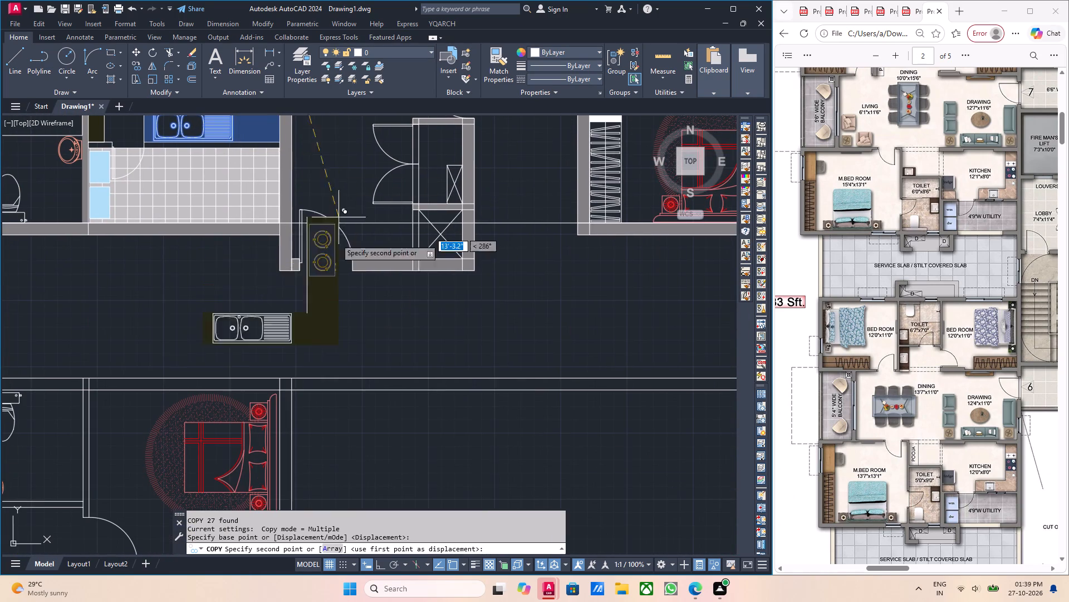
scroll(336, 232, down, 2)
middle_drag(330, 292, 346, 184)
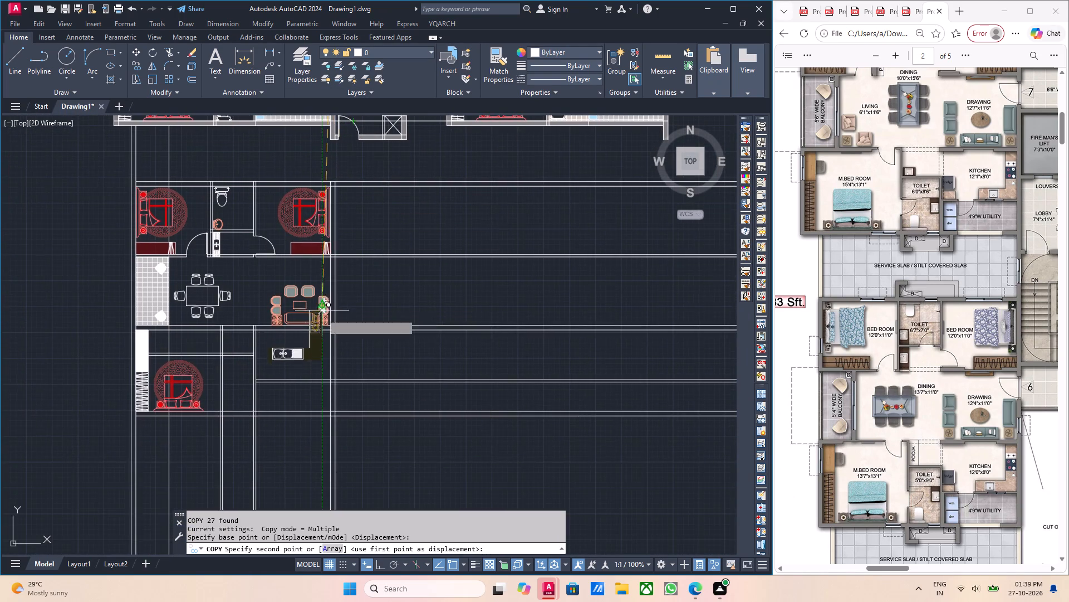
scroll(322, 316, up, 4)
click(340, 353)
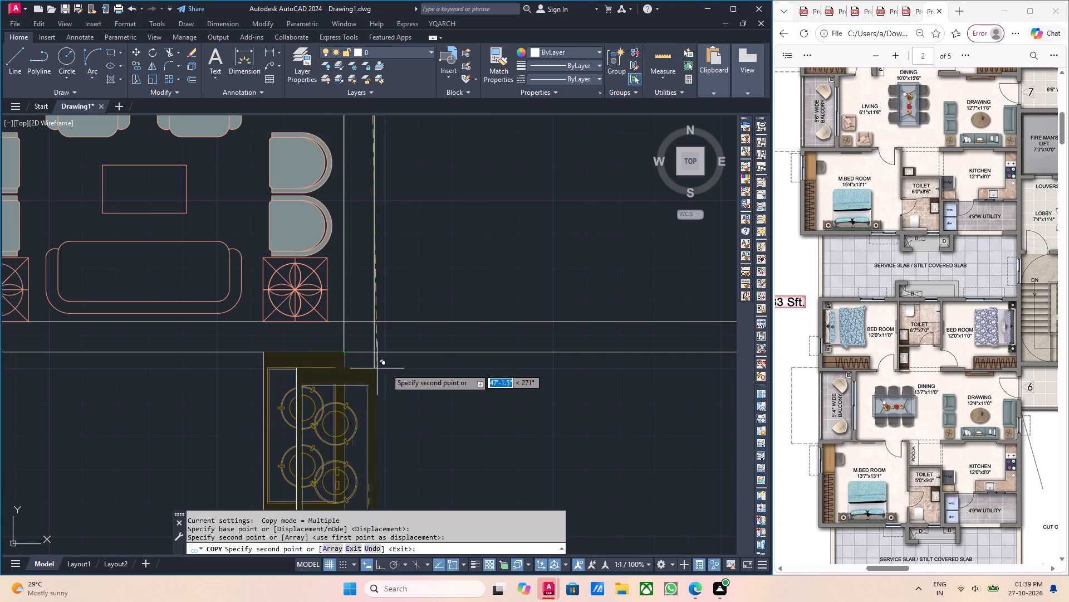
key(Escape)
Copy the fridge, side counter, wall stub, utility door, washers and floor hatch from the finished unit to the new one, matching kitchen northeast inside corners.
scroll(393, 378, down, 3)
scroll(399, 389, up, 1)
middle_drag(398, 394, 394, 360)
middle_drag(327, 387, 366, 356)
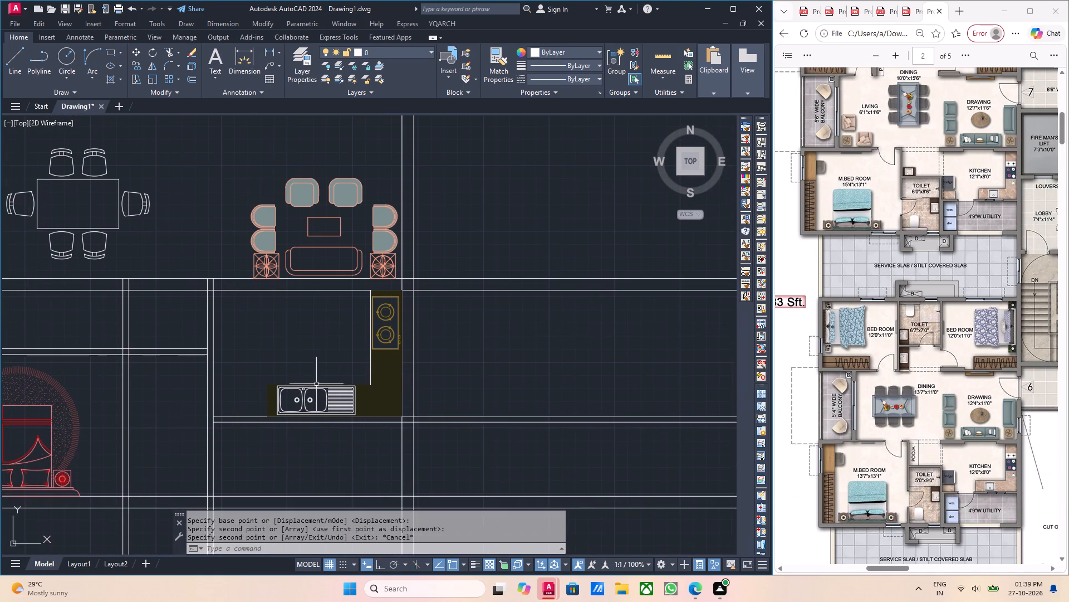
middle_drag(335, 366, 366, 344)
scroll(293, 387, up, 3)
scroll(354, 414, down, 2)
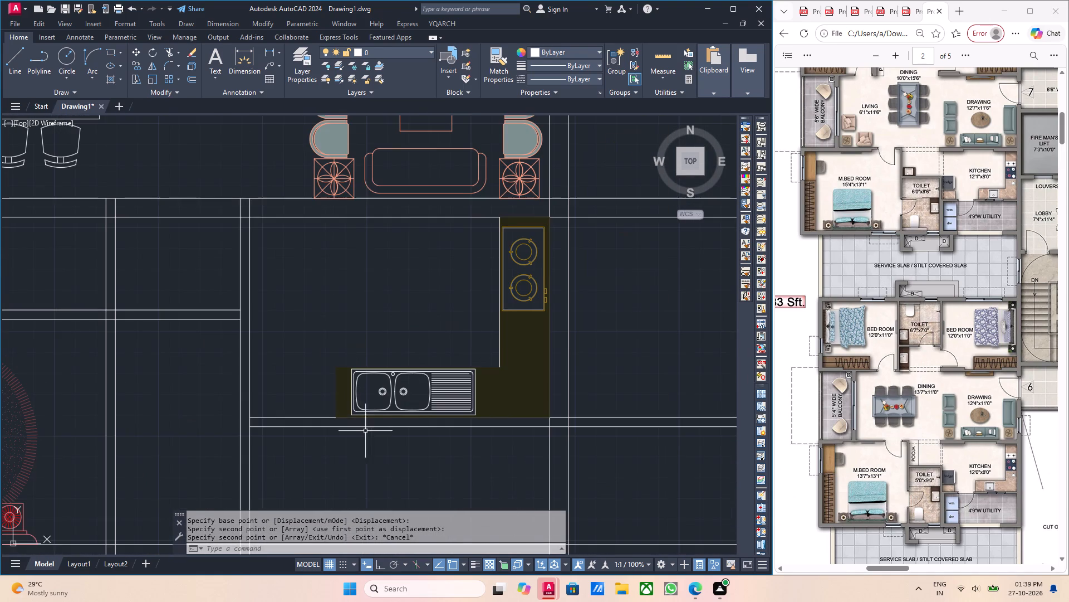
middle_drag(371, 438, 371, 443)
middle_drag(413, 429, 487, 428)
scroll(486, 428, down, 1)
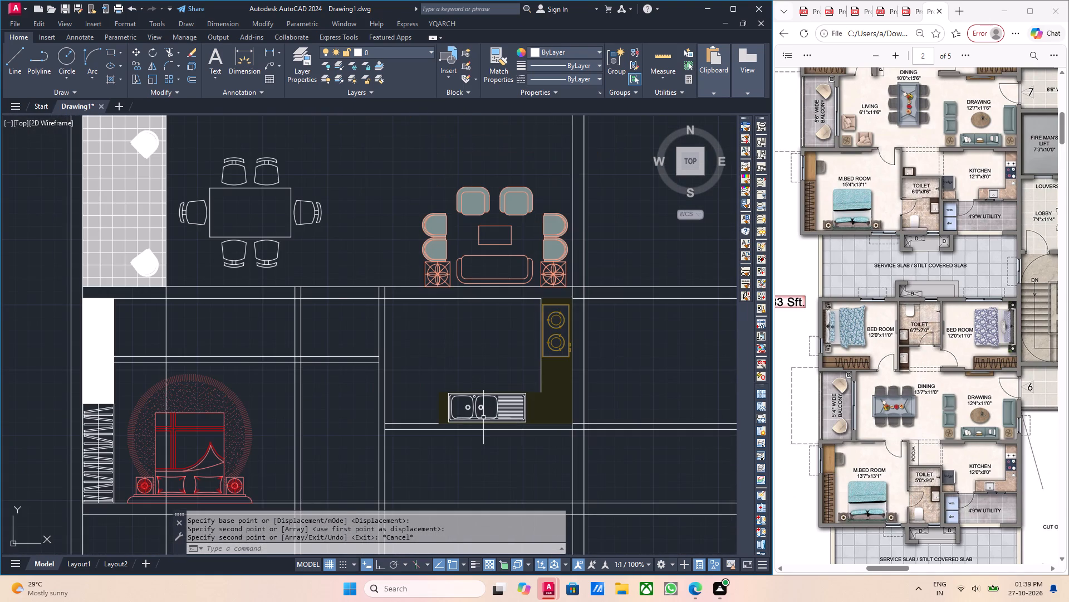
scroll(425, 399, down, 1)
middle_drag(452, 341, 474, 390)
middle_drag(453, 338, 474, 375)
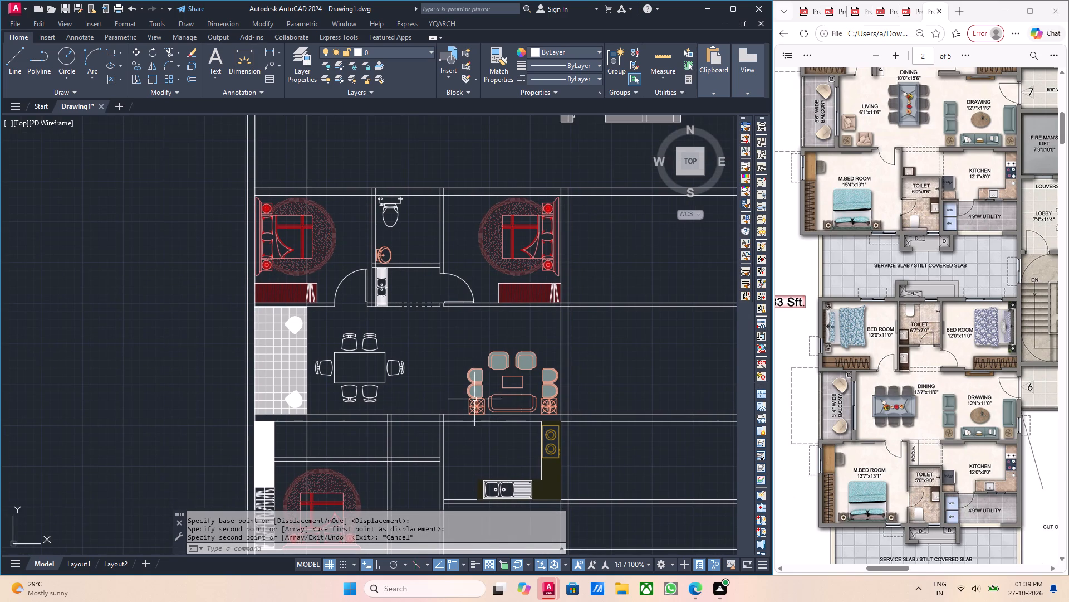
scroll(455, 271, down, 2)
middle_drag(467, 241, 475, 277)
scroll(454, 236, up, 4)
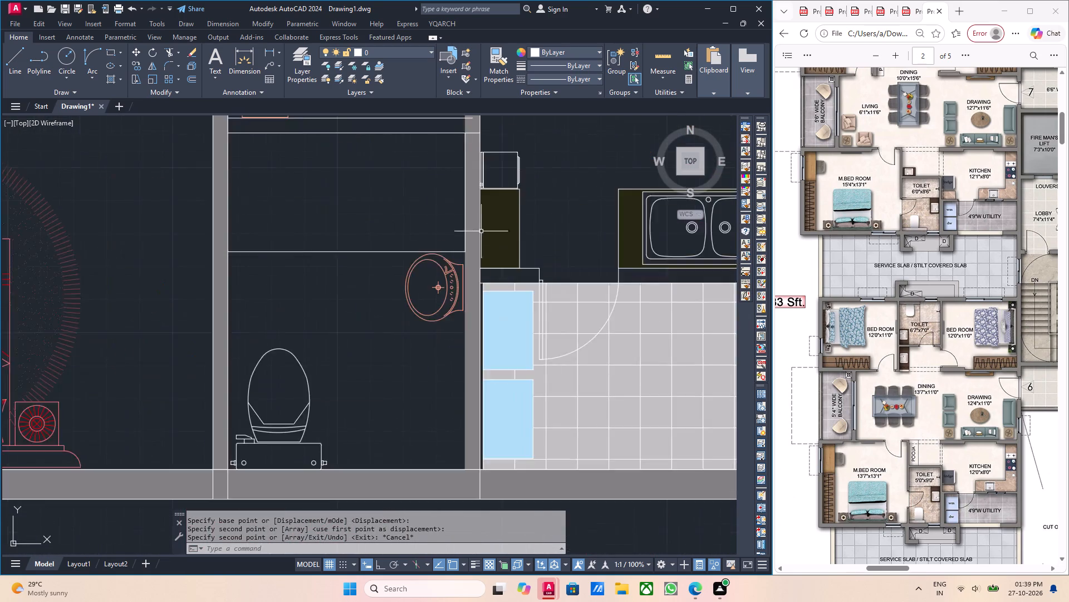
scroll(482, 231, up, 2)
middle_drag(538, 246, 515, 313)
click(509, 311)
click(449, 199)
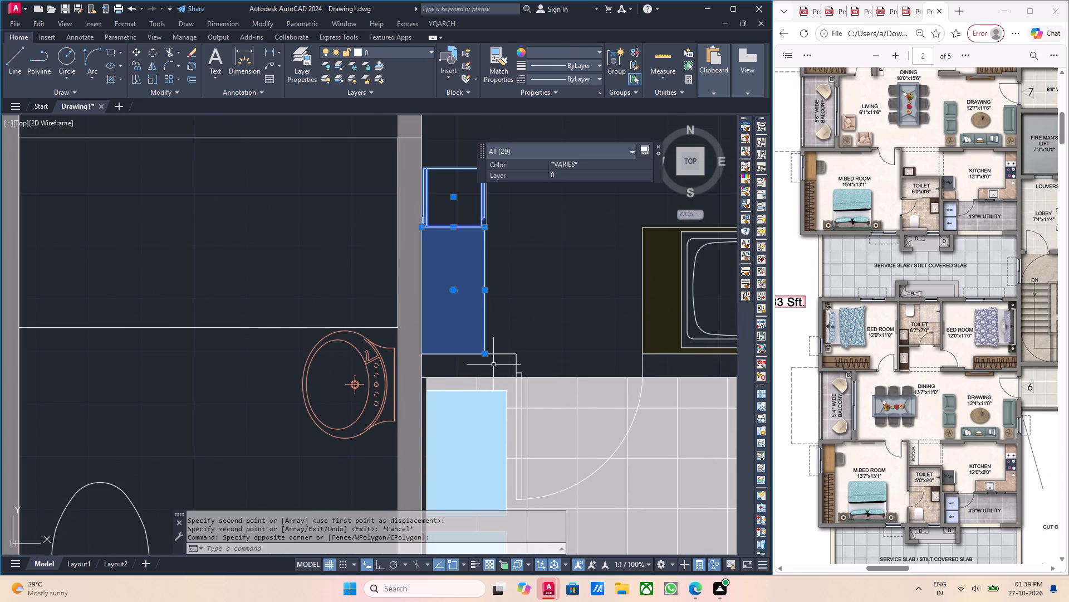
scroll(496, 364, up, 2)
drag(507, 362, 505, 352)
click(493, 332)
drag(553, 367, 553, 367)
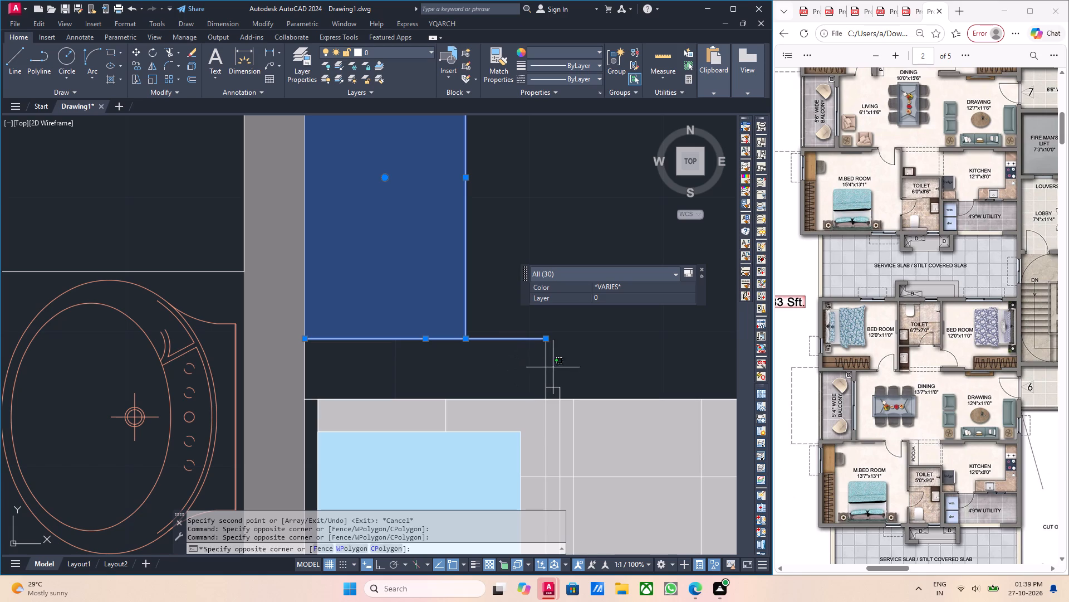
drag(553, 367, 538, 368)
click(524, 365)
middle_drag(559, 379, 519, 309)
scroll(522, 366, down, 3)
scroll(499, 390, up, 1)
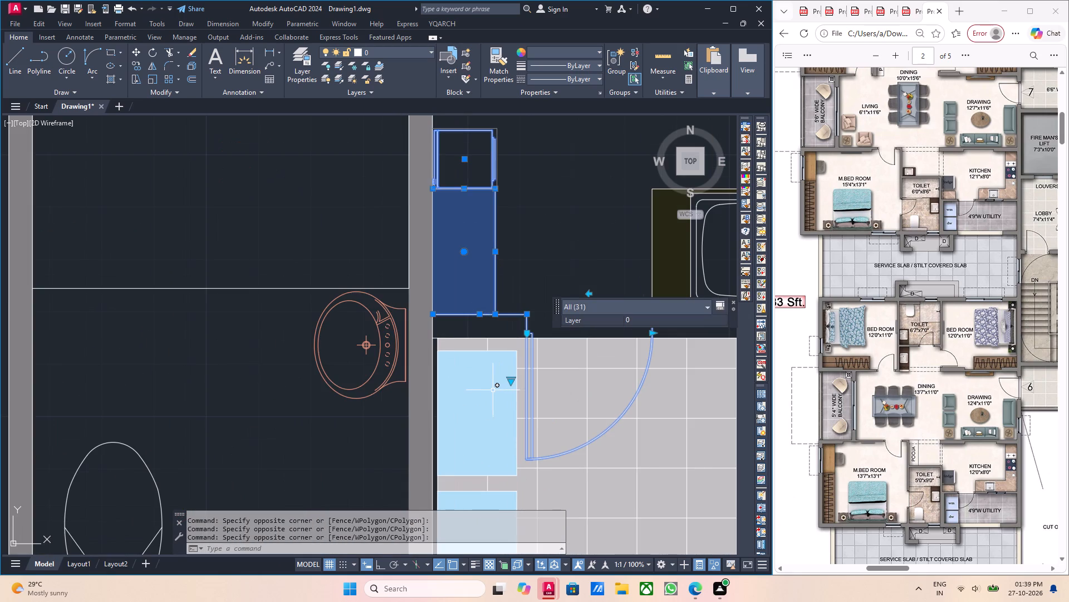
click(488, 391)
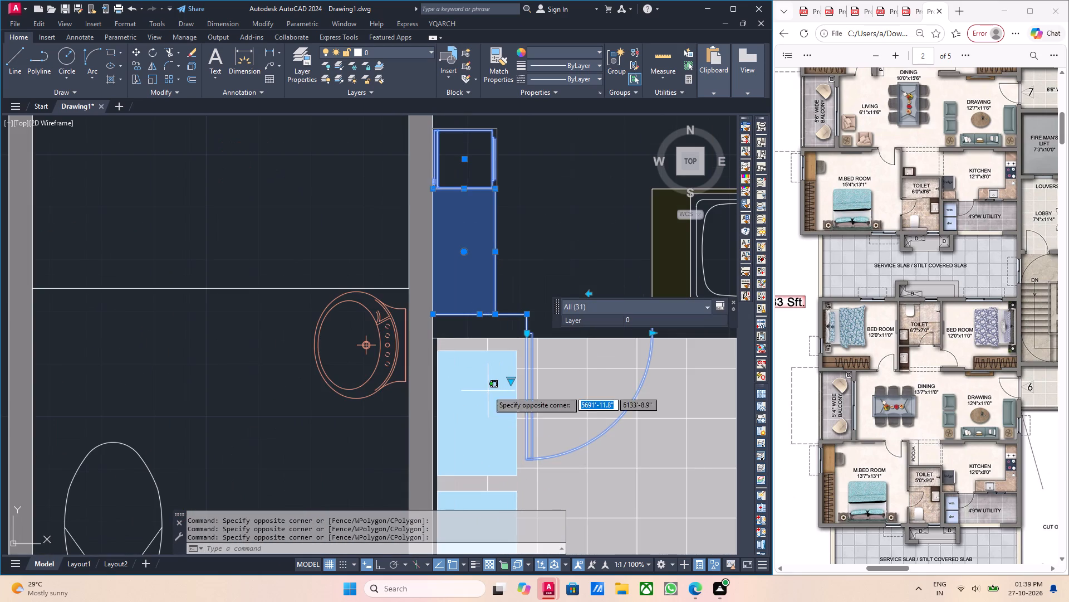
scroll(487, 448, down, 2)
middle_drag(493, 456, 479, 372)
click(474, 417)
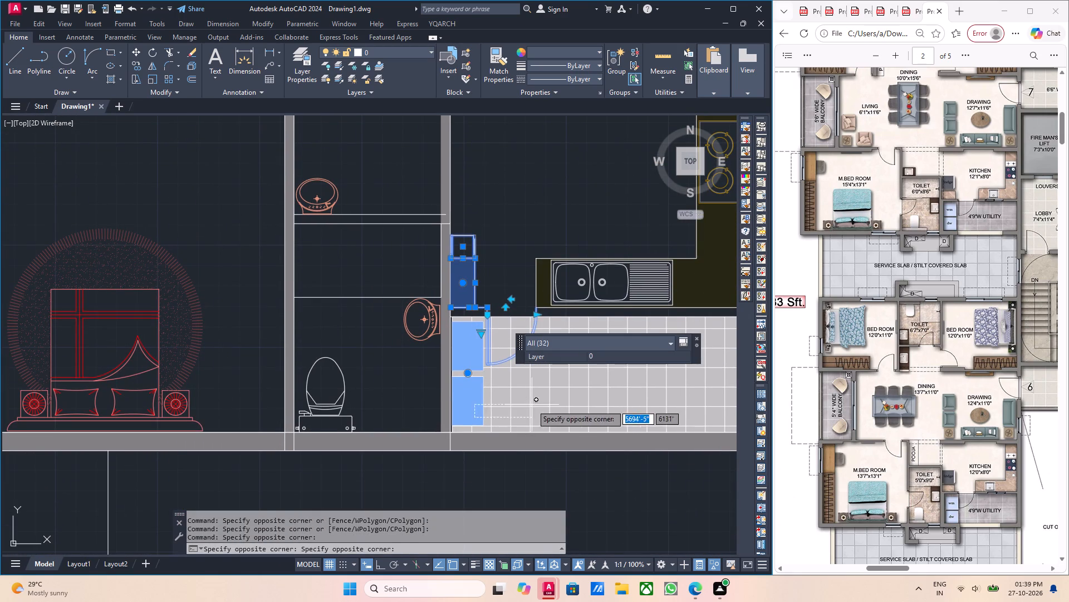
click(532, 405)
click(566, 421)
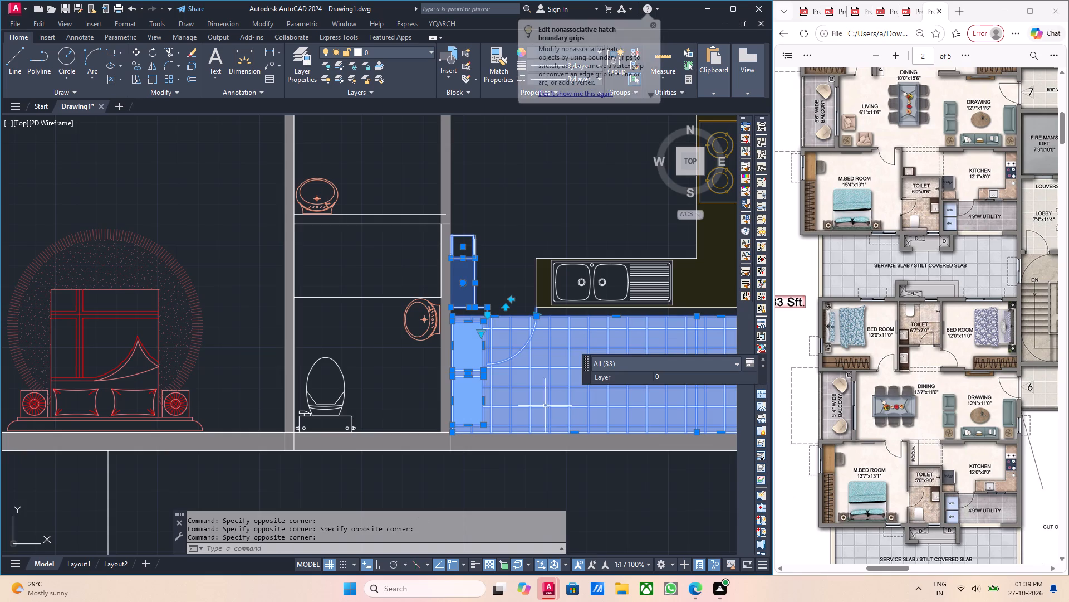
scroll(540, 408, down, 2)
middle_drag(557, 412, 448, 413)
scroll(488, 409, up, 4)
middle_drag(514, 389, 507, 438)
scroll(493, 368, down, 3)
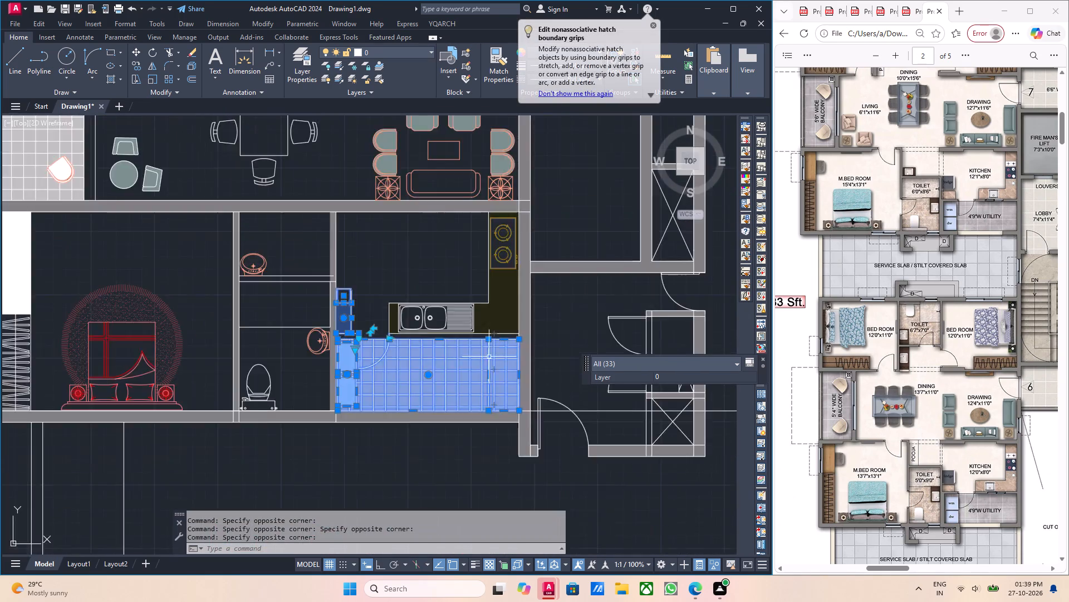
scroll(467, 319, up, 1)
middle_drag(467, 321, 471, 400)
scroll(401, 427, up, 3)
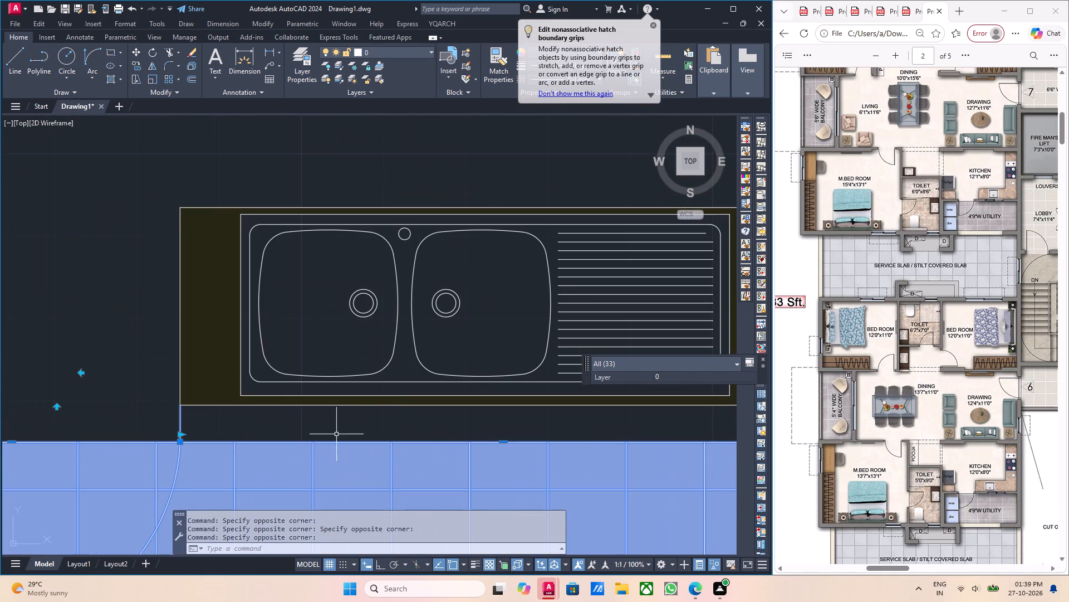
scroll(336, 434, down, 2)
middle_drag(381, 432, 342, 443)
scroll(417, 429, down, 1)
middle_drag(458, 382, 431, 432)
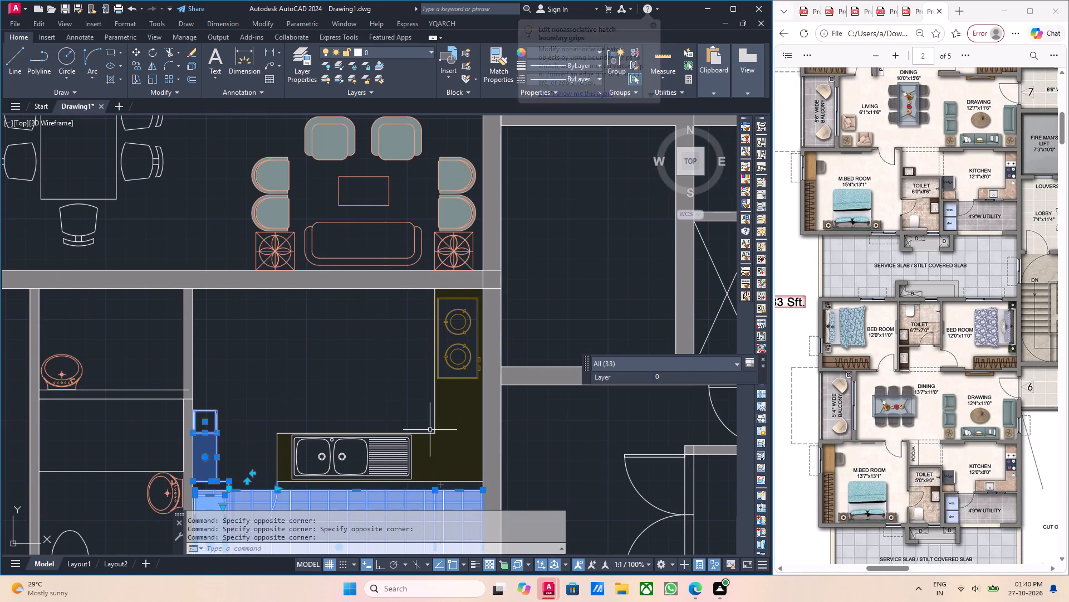
text(co)
key(Return)
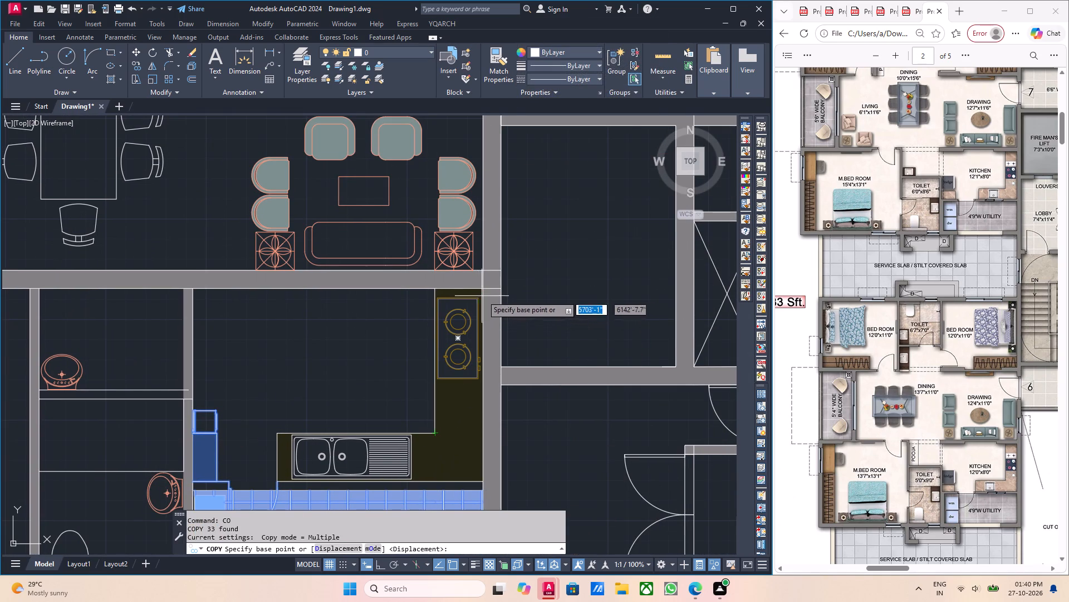
click(486, 288)
scroll(492, 479, down, 3)
middle_drag(491, 445, 476, 171)
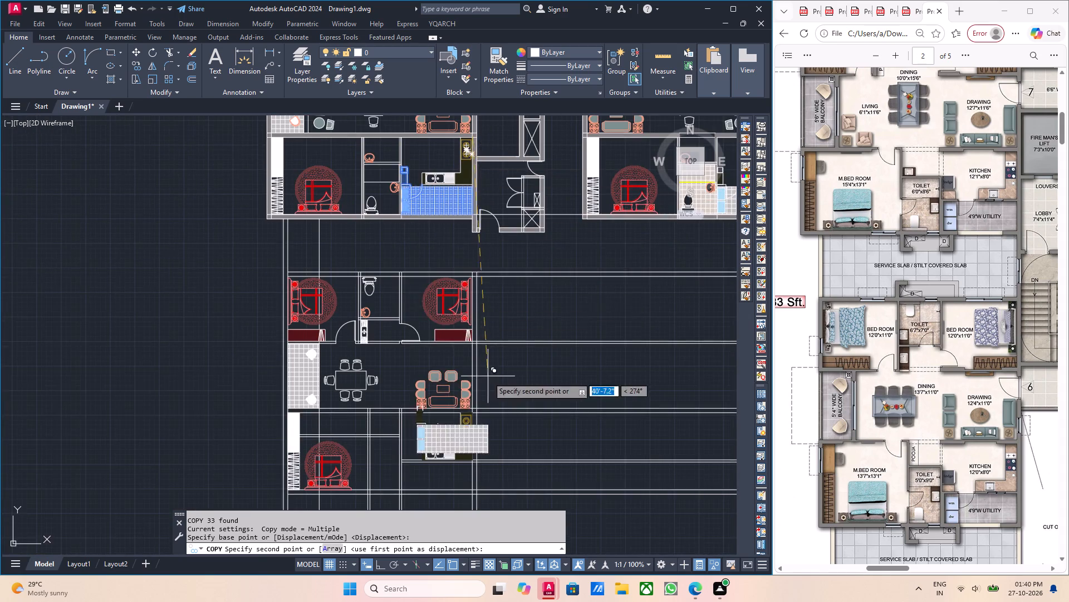
middle_drag(482, 370, 481, 238)
scroll(469, 295, up, 3)
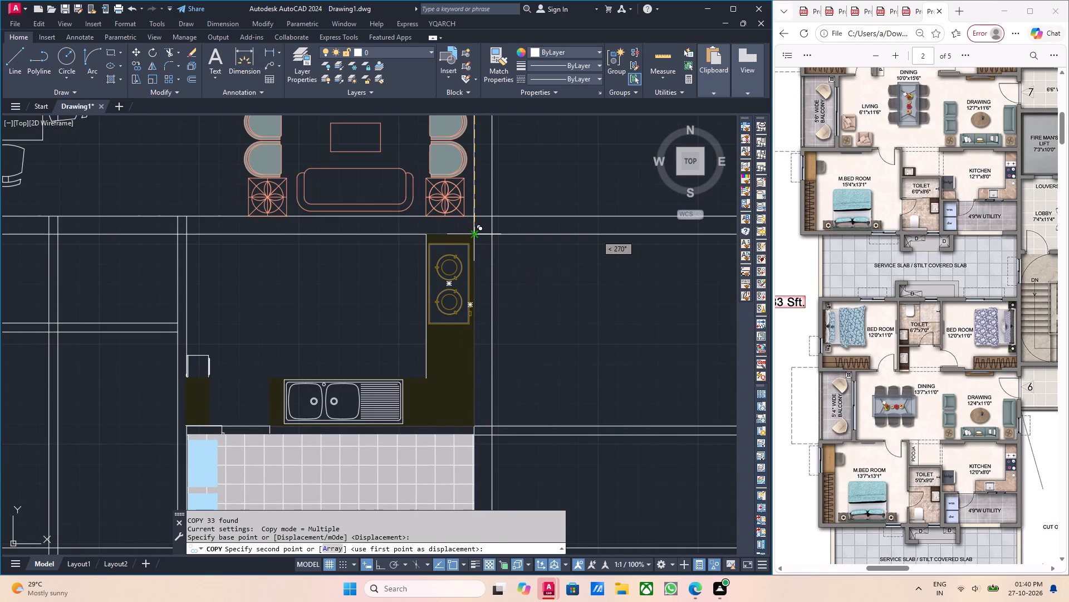
click(472, 235)
key(Escape)
Examine the new kitchen and utility around the door opening, the kitchen–utility wall and the tiled floor after copying.
middle_drag(383, 368, 487, 293)
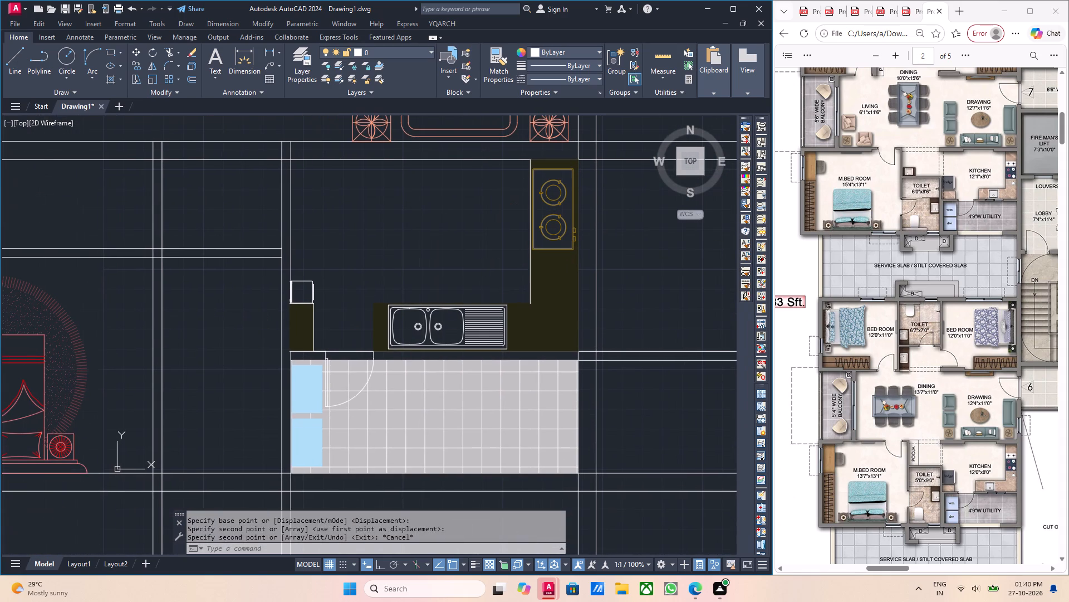
middle_drag(538, 340, 536, 331)
middle_drag(404, 353, 467, 354)
scroll(388, 342, up, 2)
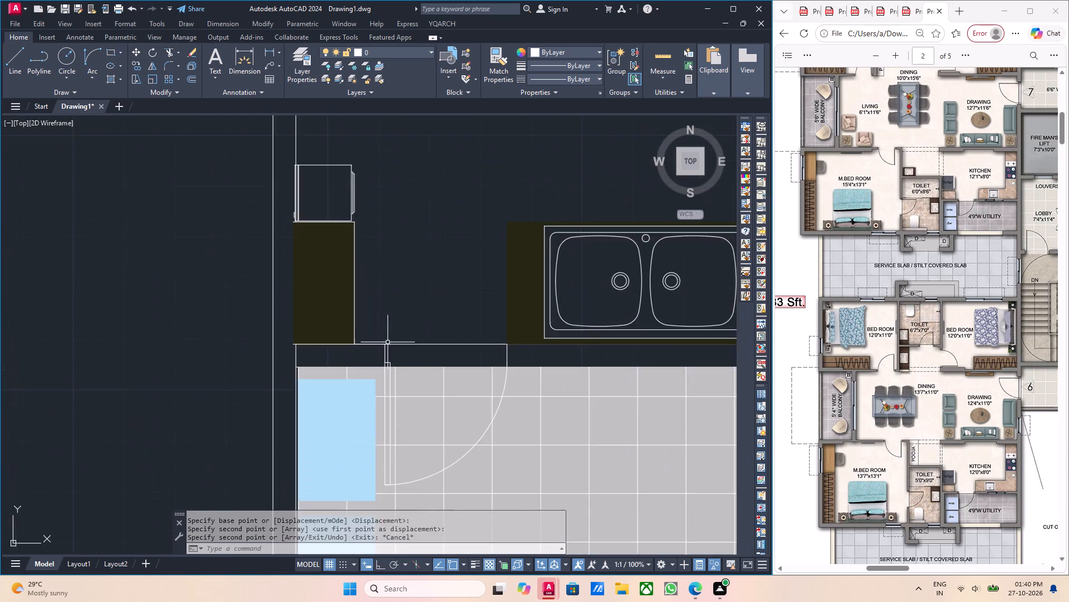
scroll(388, 342, up, 1)
key(Escape)
scroll(468, 369, up, 1)
key(Escape)
middle_drag(464, 369, 414, 356)
scroll(435, 378, up, 2)
click(431, 378)
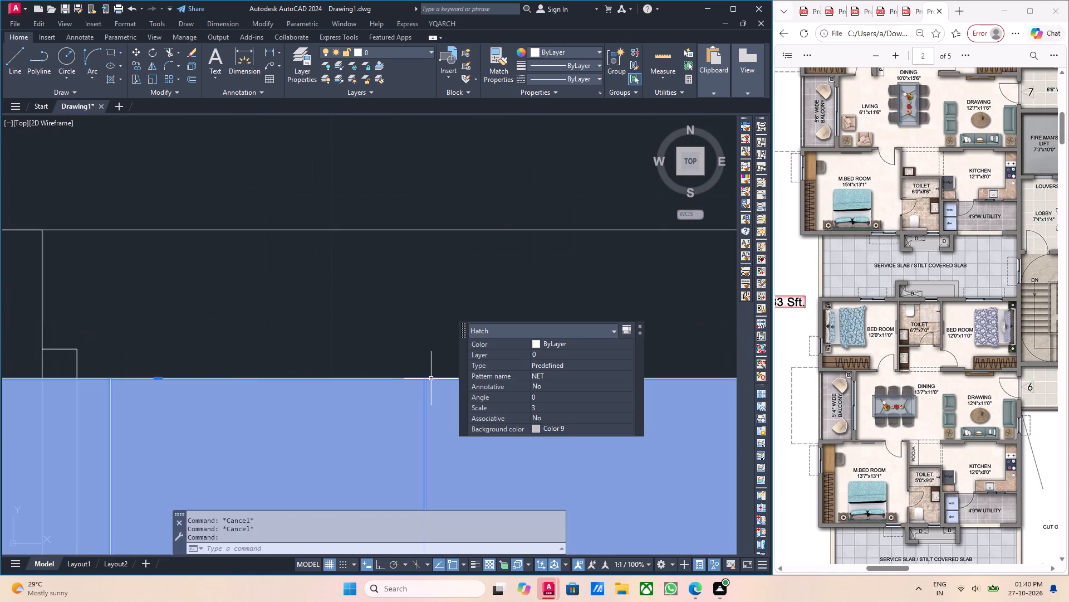
scroll(436, 378, down, 3)
key(Escape)
scroll(435, 378, down, 2)
middle_drag(442, 373, 447, 392)
scroll(460, 390, down, 1)
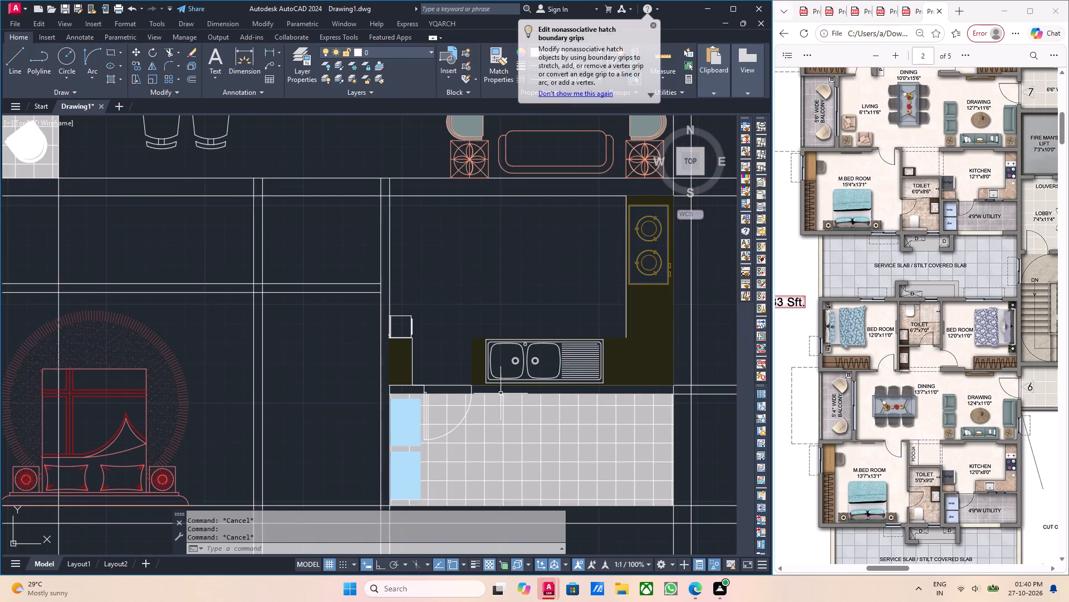
middle_drag(564, 397, 511, 410)
scroll(532, 415, down, 3)
middle_drag(576, 429, 533, 438)
middle_drag(539, 426, 531, 433)
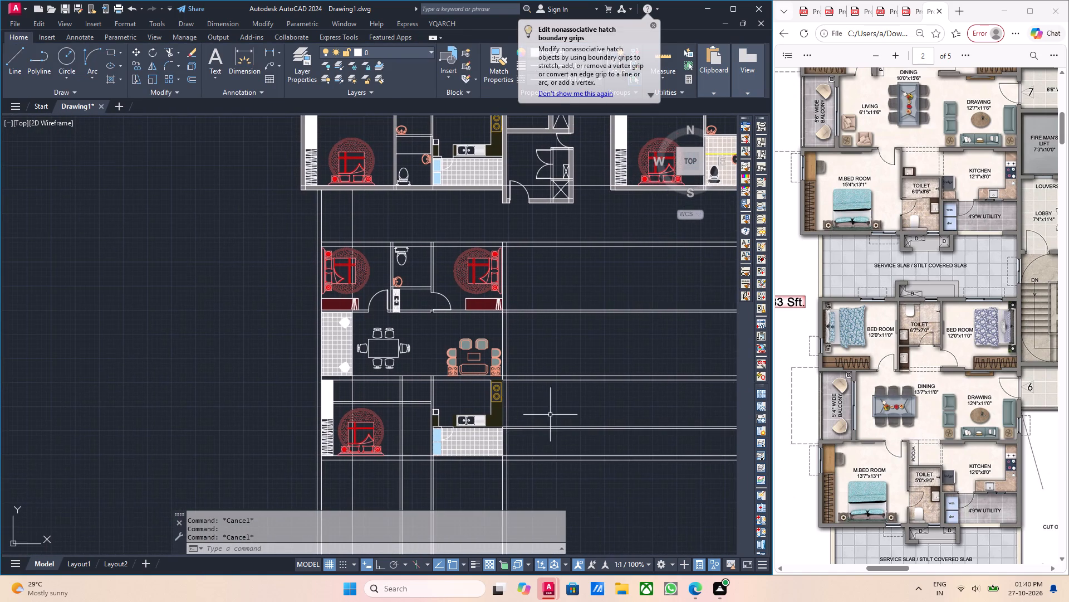
middle_click(529, 416)
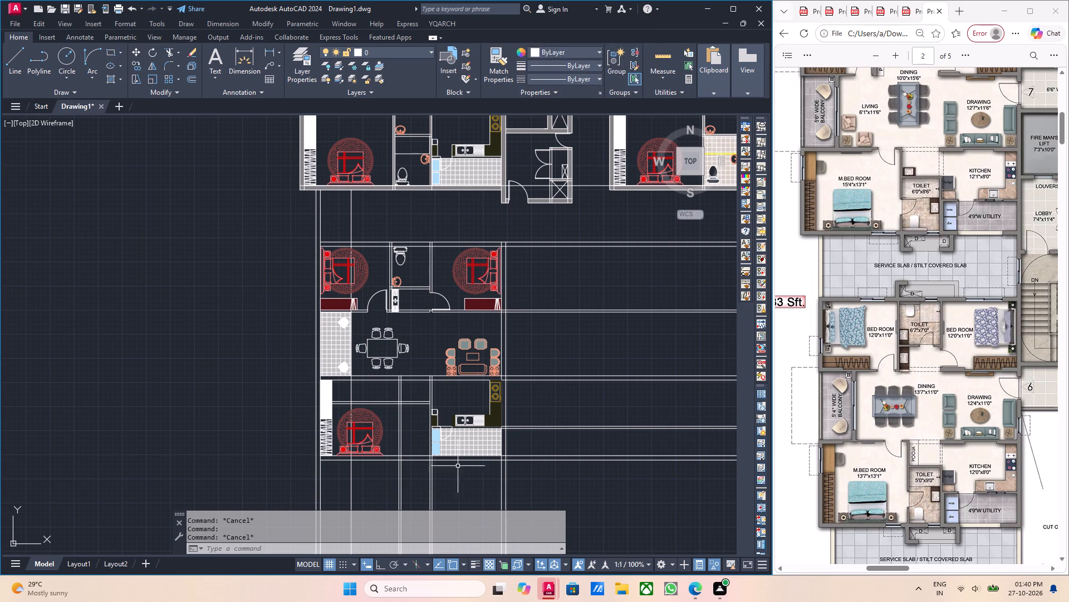
Trim the kitchen–utility wall line across the new utility door opening.
scroll(459, 459, up, 5)
middle_drag(429, 409, 442, 477)
middle_drag(372, 394, 418, 456)
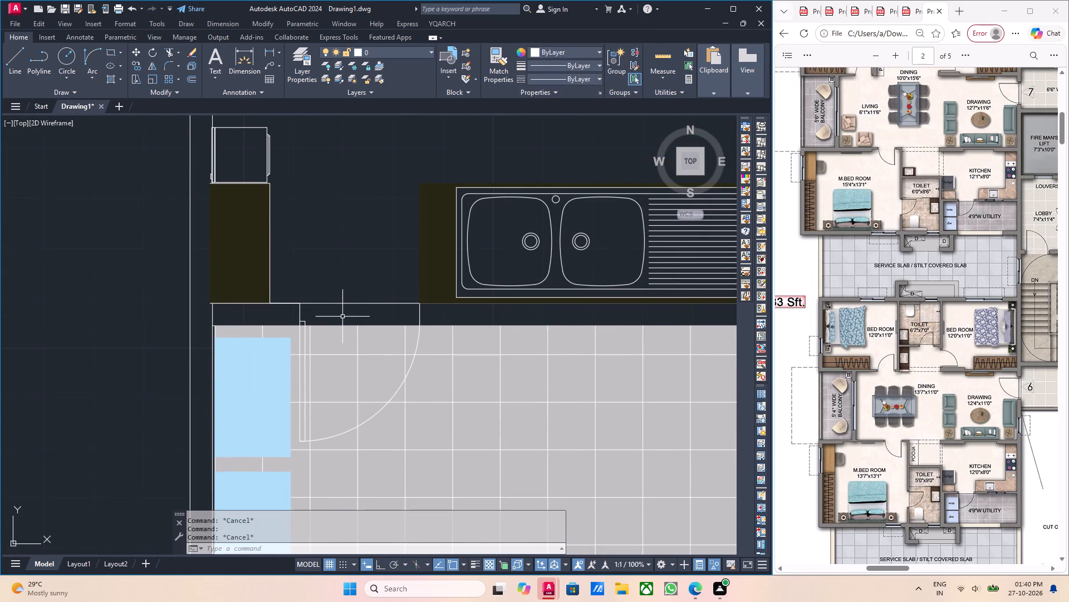
key(t)
key(r)
key(Return)
scroll(325, 292, up, 3)
click(372, 363)
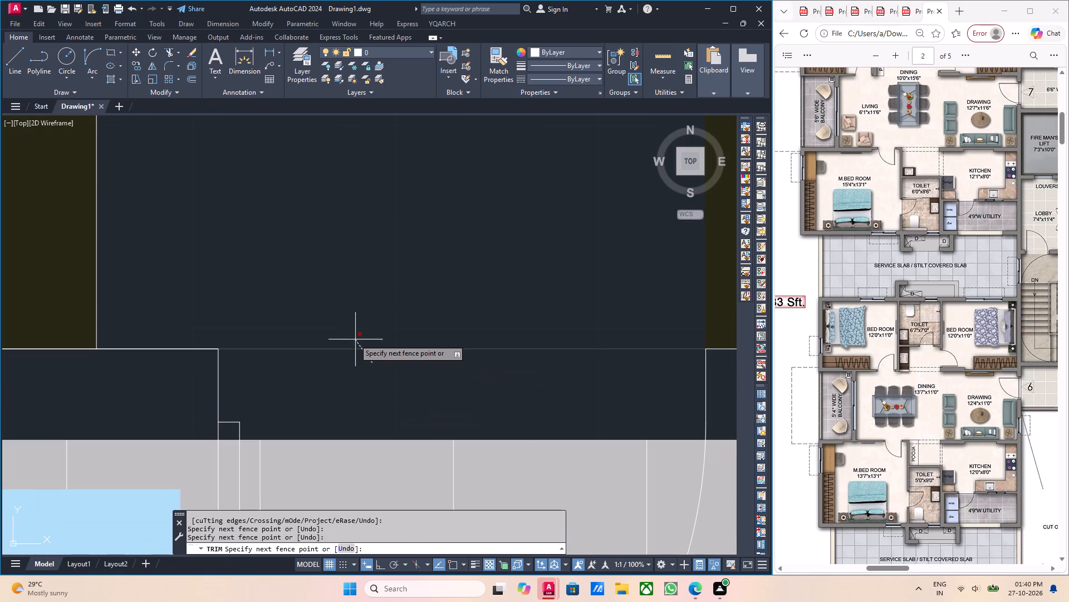
click(354, 339)
scroll(354, 339, down, 3)
scroll(433, 352, up, 2)
key(Escape)
Copy the toilet bowl, lower washbasin and partition line from the finished unit to the new toilet, matching southeast inside corners.
scroll(425, 349, down, 5)
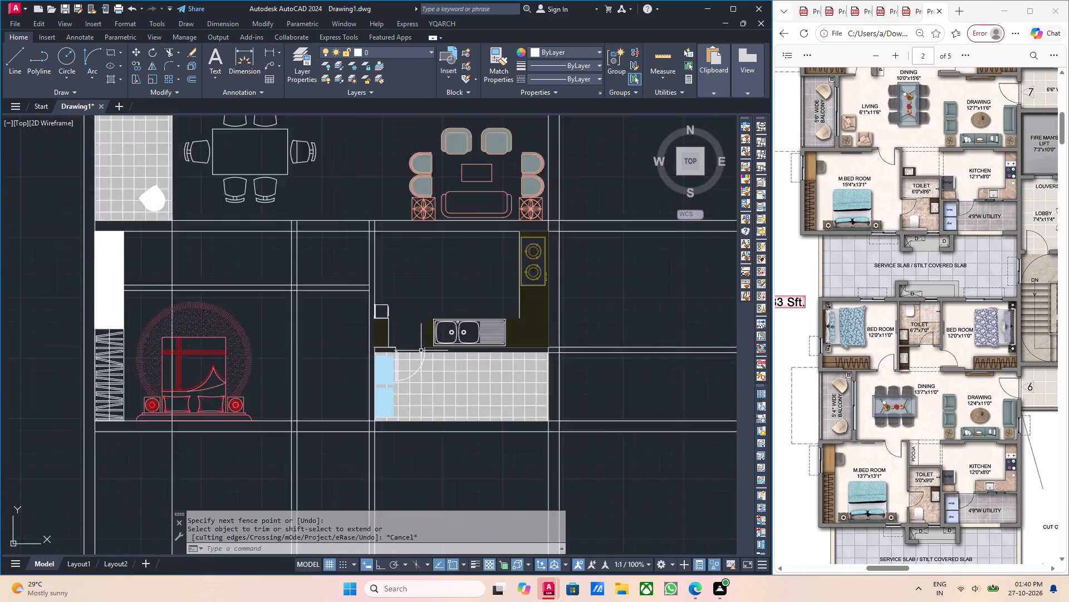
scroll(421, 351, down, 1)
middle_drag(425, 353, 422, 372)
middle_drag(376, 351, 420, 356)
scroll(404, 365, up, 1)
middle_click(400, 367)
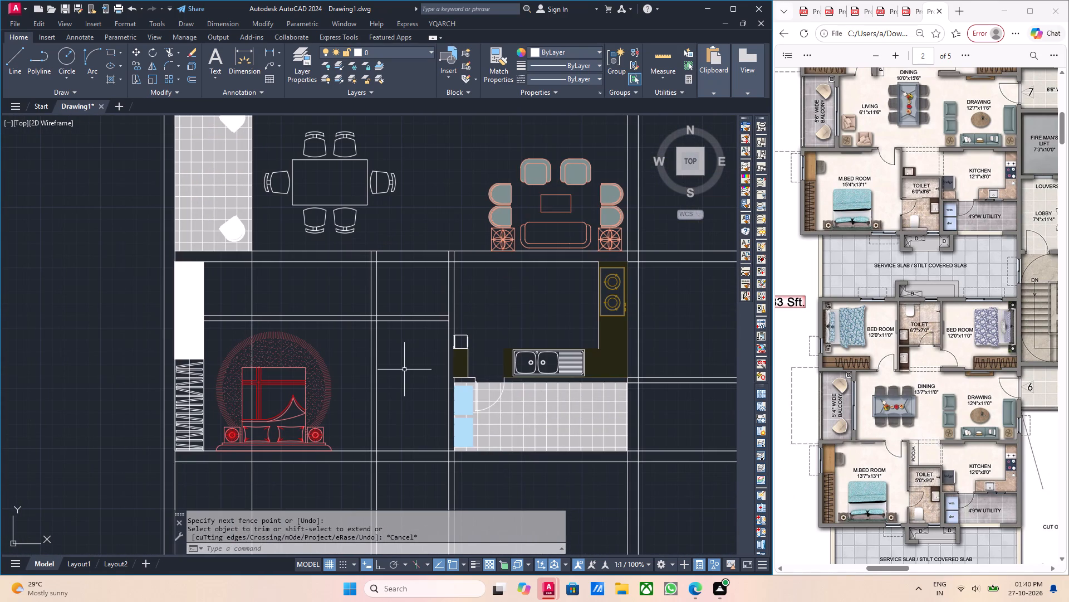
scroll(399, 372, down, 2)
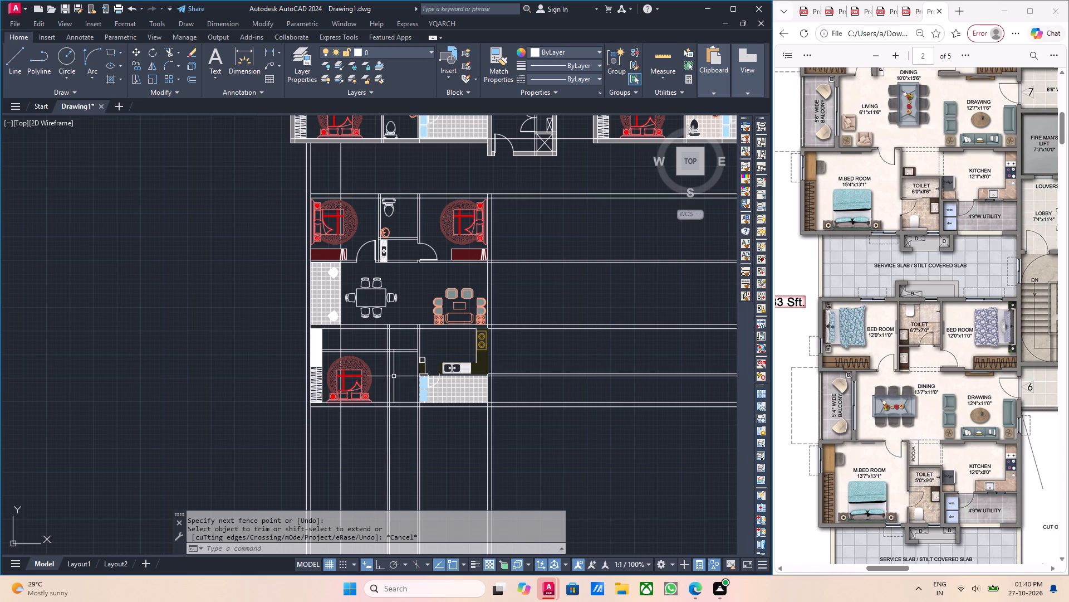
scroll(390, 378, down, 2)
scroll(397, 329, up, 1)
middle_drag(401, 333, 421, 381)
scroll(395, 287, up, 3)
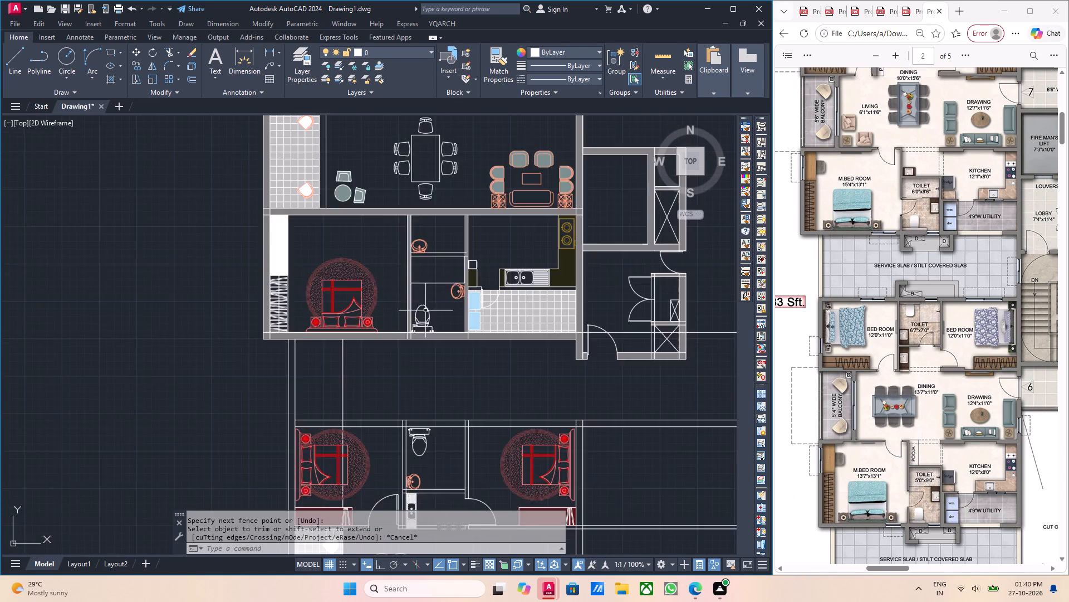
scroll(425, 310, up, 1)
scroll(438, 317, down, 3)
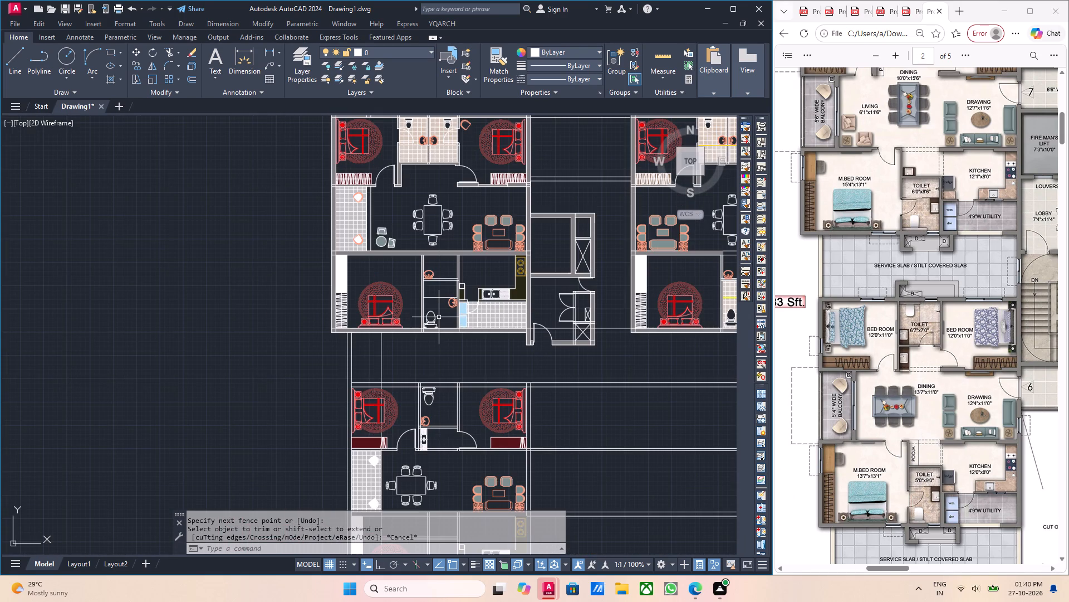
scroll(438, 317, up, 2)
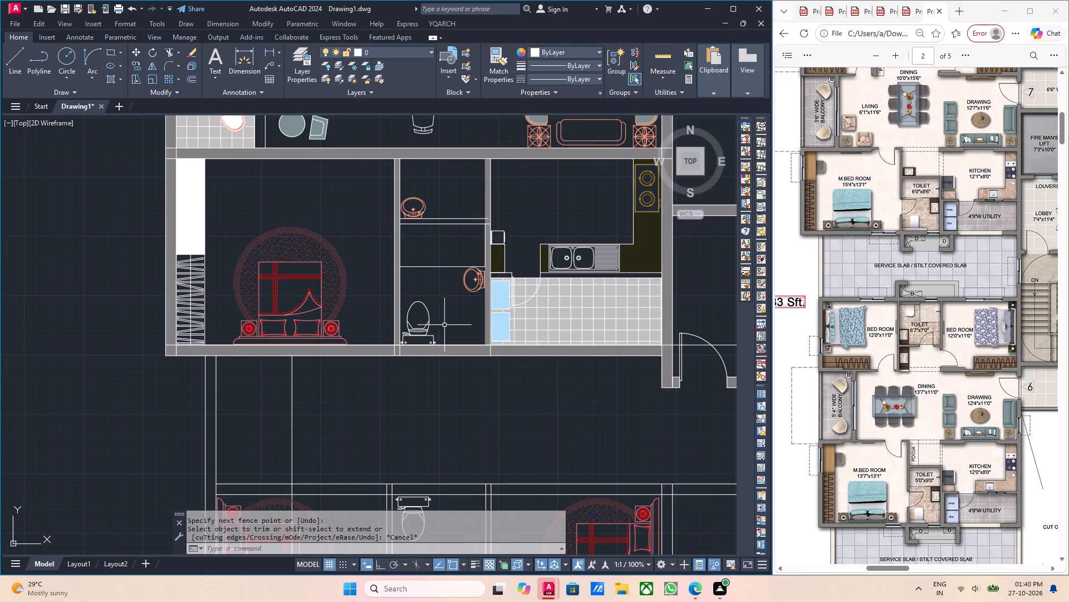
drag(444, 326, 439, 328)
click(417, 316)
click(475, 288)
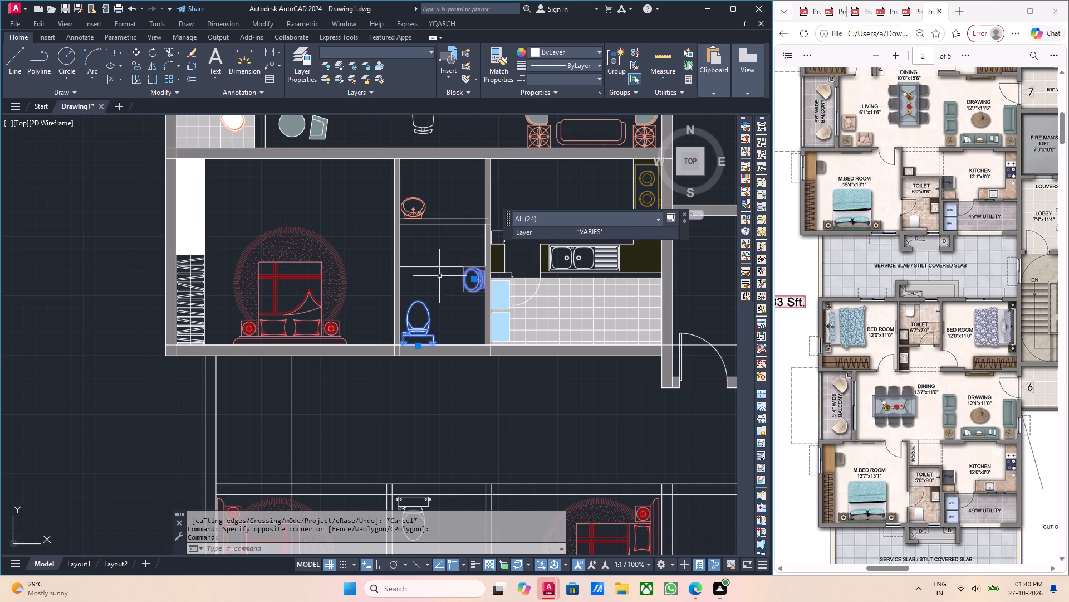
drag(439, 276, 435, 268)
click(425, 256)
middle_drag(445, 285, 439, 334)
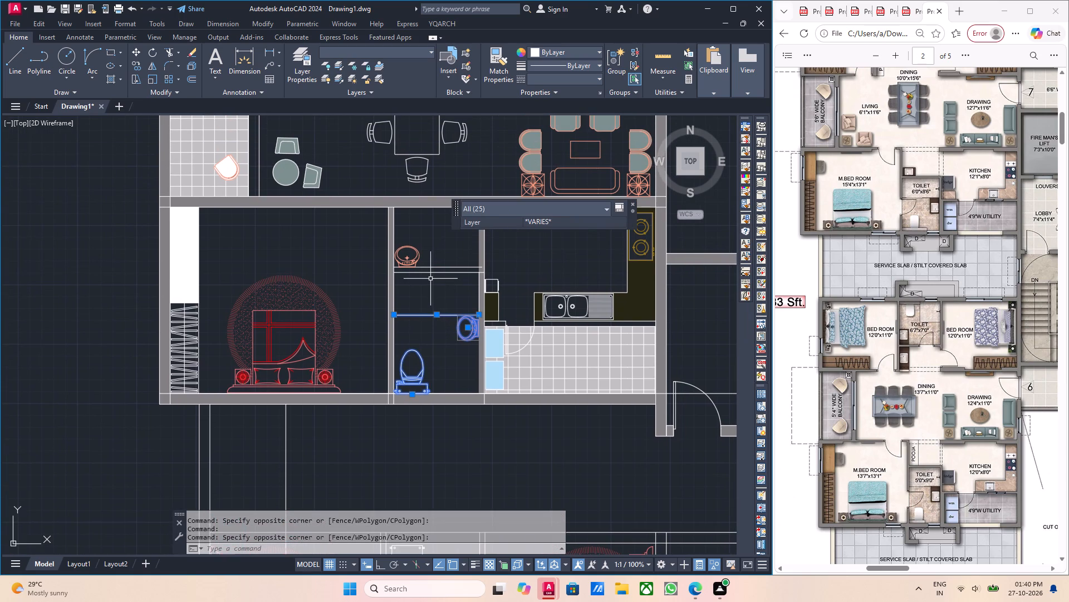
key(c)
key(o)
key(Return)
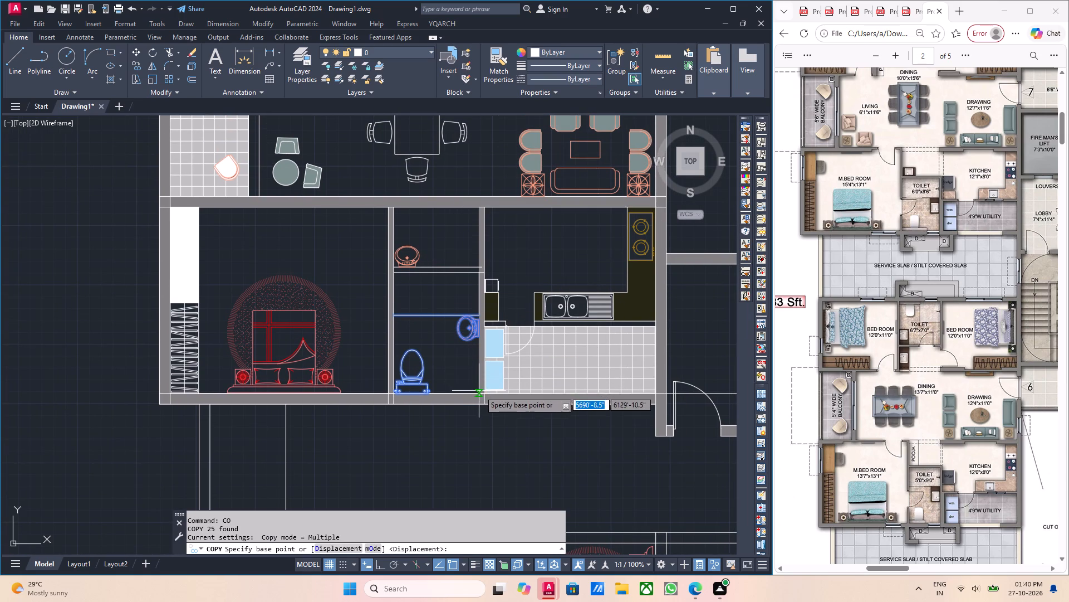
click(479, 391)
scroll(496, 454, down, 1)
middle_drag(504, 514, 457, 303)
scroll(460, 312, down, 2)
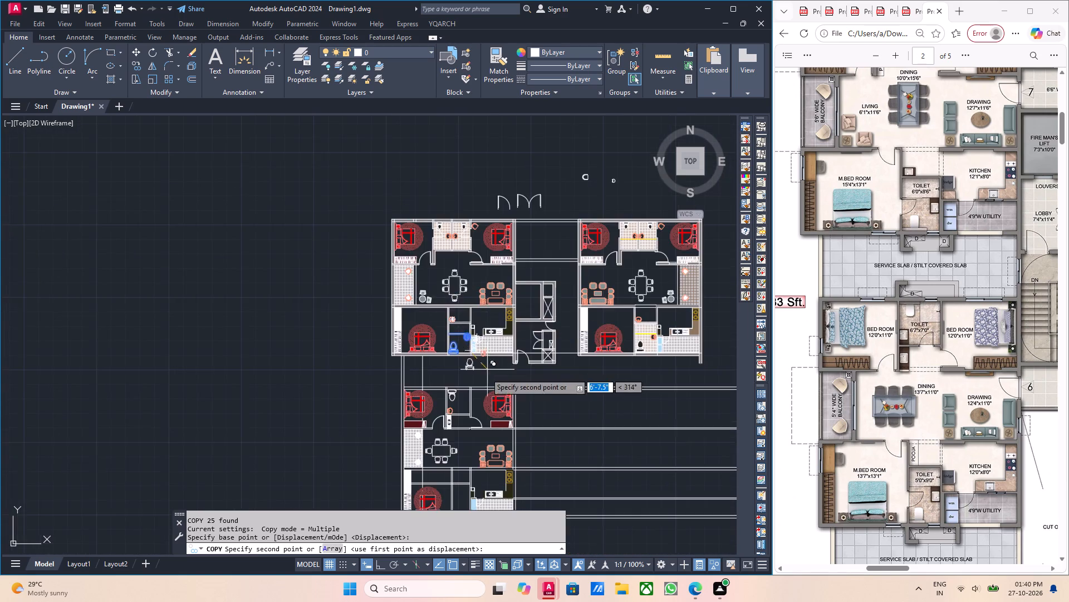
middle_drag(476, 383, 461, 197)
scroll(442, 307, up, 2)
scroll(464, 364, up, 3)
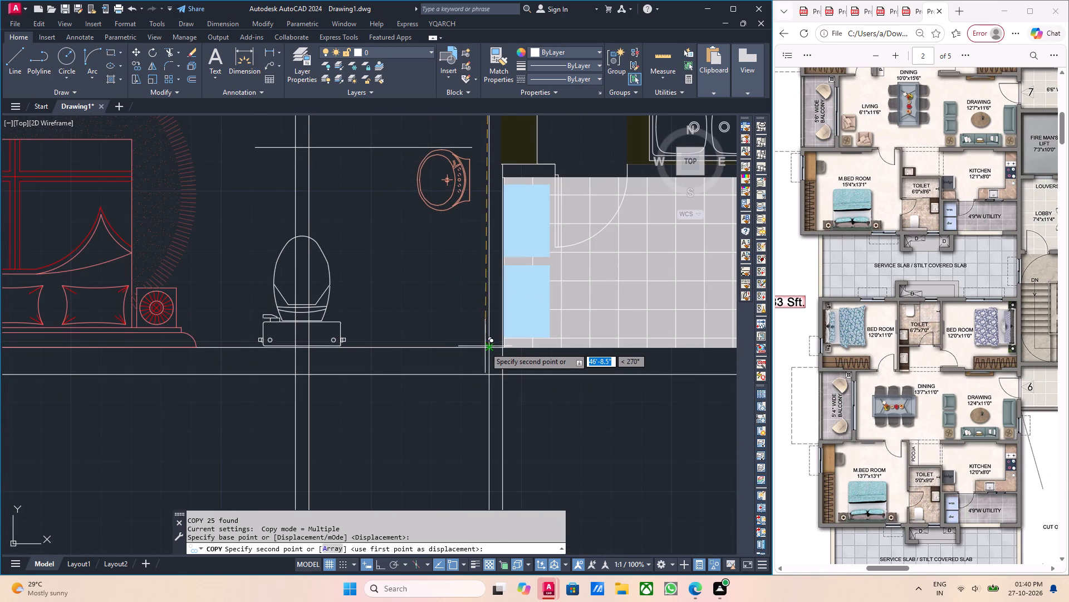
click(488, 350)
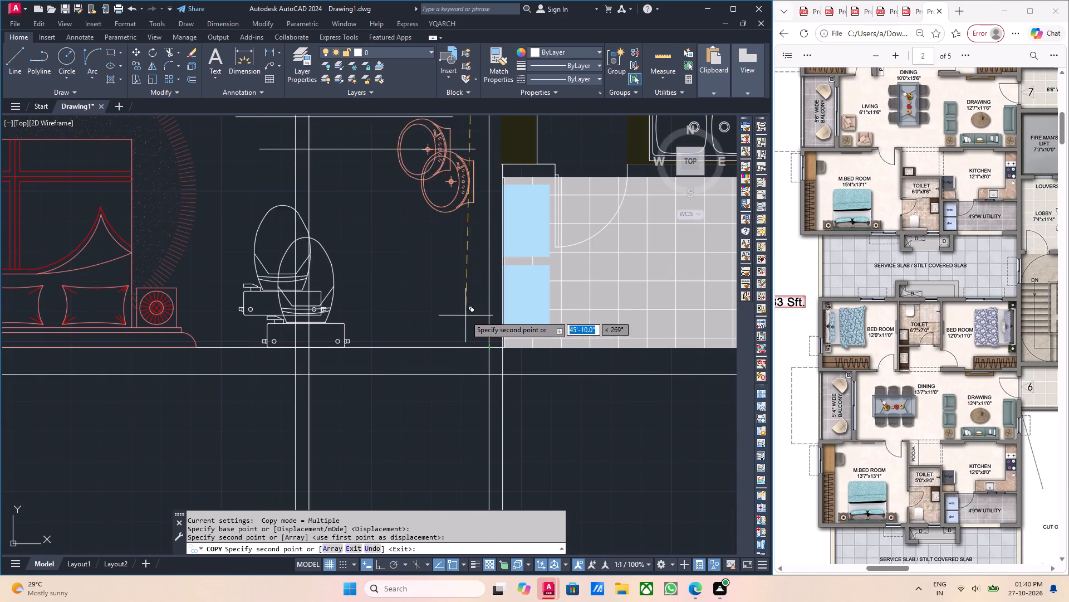
key(Escape)
Nudge the copied toilet bowl, washbasin and partition line together slightly east, keeping the basin just inside the east wall.
click(336, 325)
drag(440, 202, 434, 197)
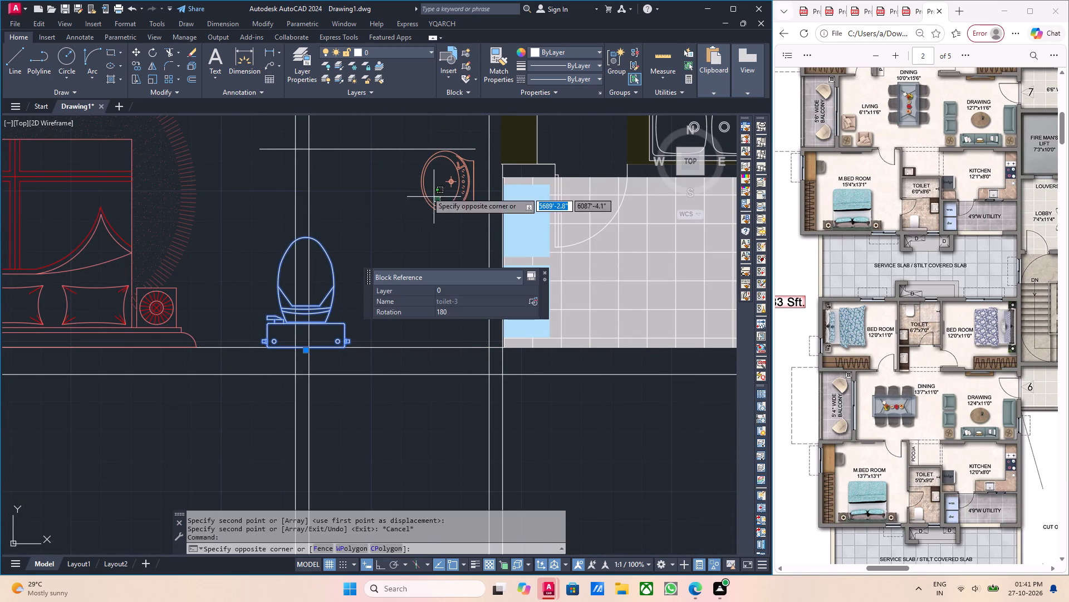
click(404, 171)
drag(405, 170, 391, 157)
click(366, 135)
middle_drag(421, 255, 409, 254)
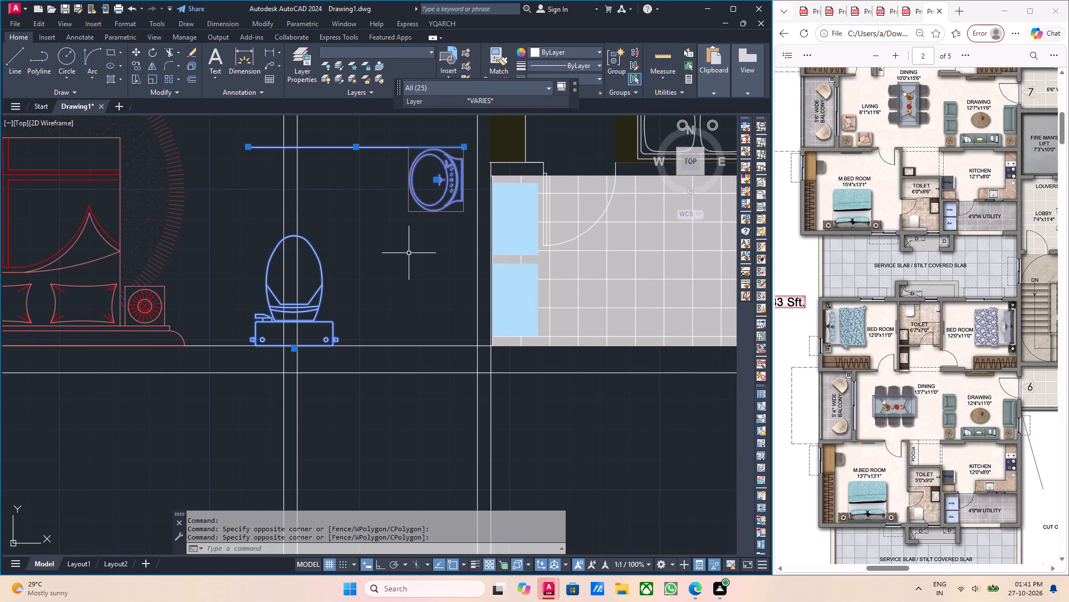
key(ctrl+Right)
key(ctrl+Right)
key(ctrl+Right)
key(ctrl+Right)
key(ctrl+Right)
key(ctrl+Right)
key(ctrl+Right)
key(ctrl+Right)
key(ctrl+Right)
key(ctrl+Right)
key(ctrl+Right)
key(ctrl+Right)
key(ctrl+Right)
key(ctrl+Right)
key(ctrl+Right)
key(ctrl+Right)
key(ctrl+Right)
key(ctrl+Right)
key(ctrl+Right)
key(ctrl+Right)
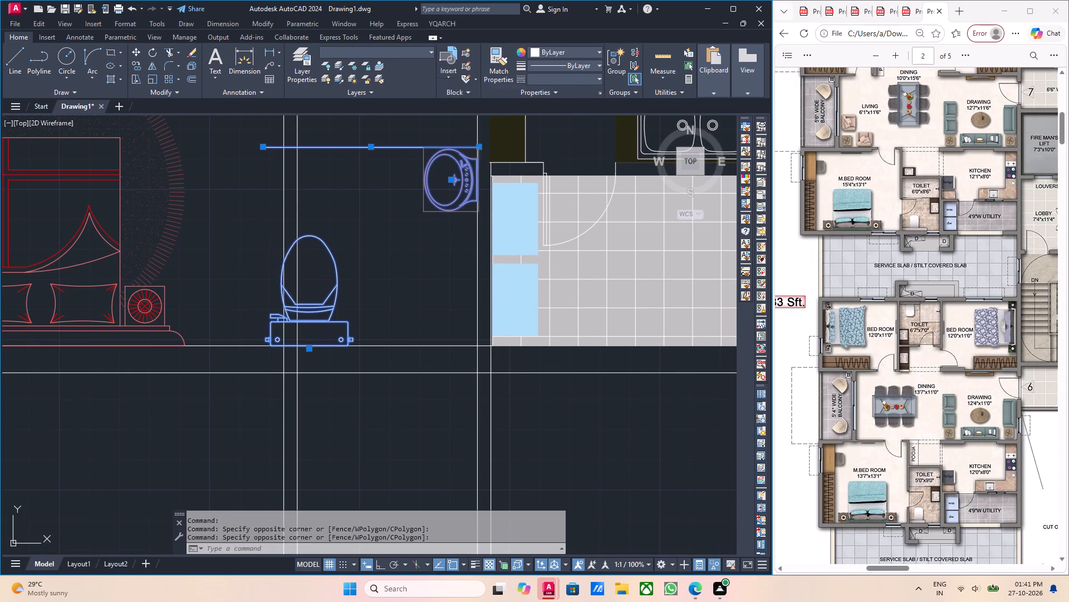
key(ctrl+Left)
key(ctrl+Left)
key(ctrl+Left)
key(ctrl+Left)
key(ctrl+Left)
key(ctrl+Left)
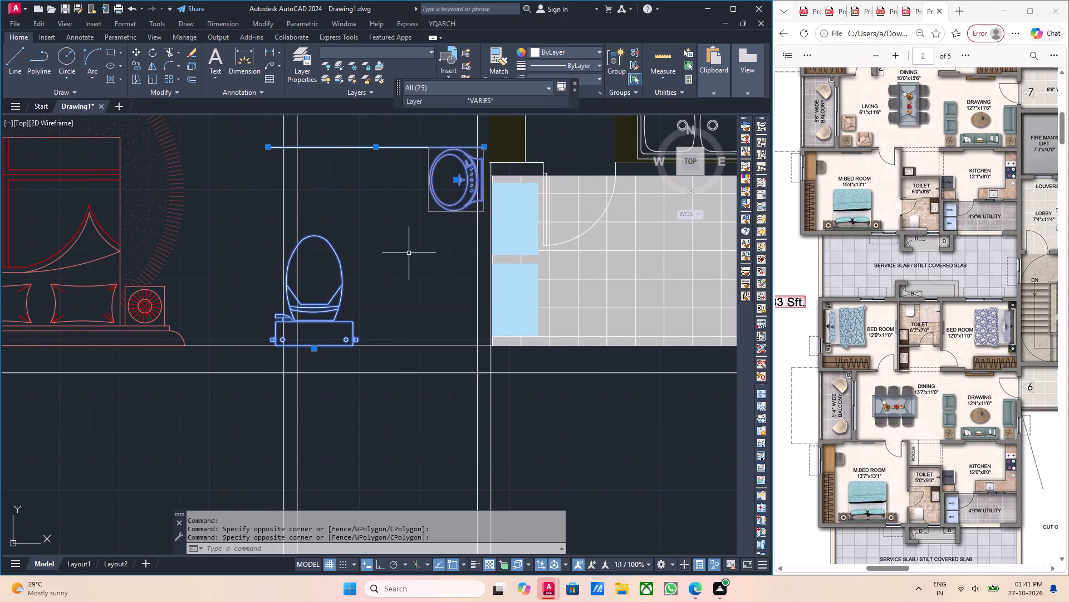
key(ctrl+Left)
key(ctrl+Left)
key(ctrl+Left)
key(ctrl+Left)
key(ctrl+Left)
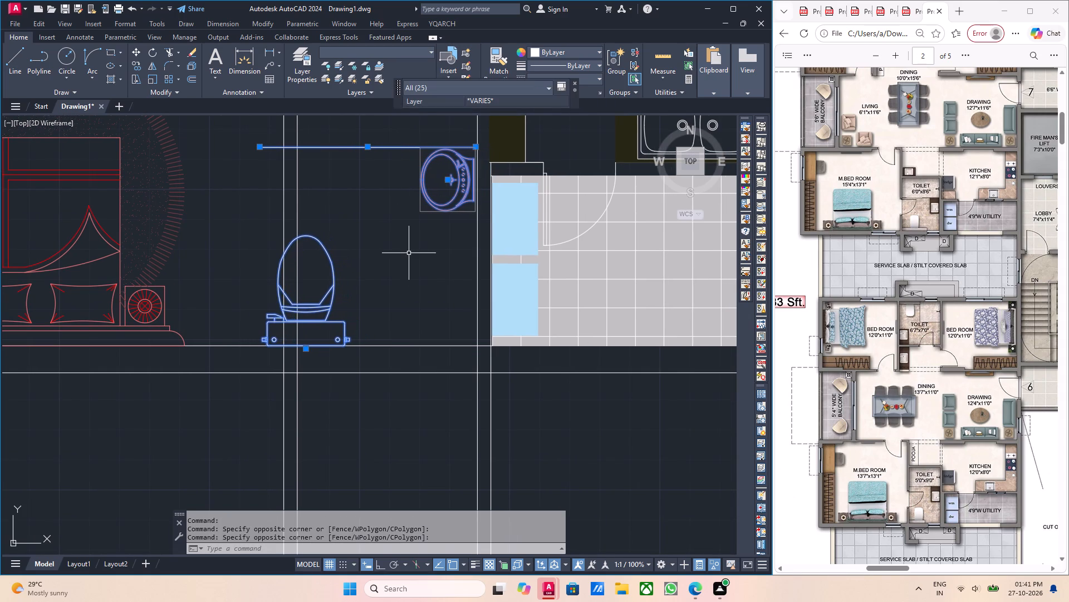
click(424, 264)
click(340, 300)
key(Escape)
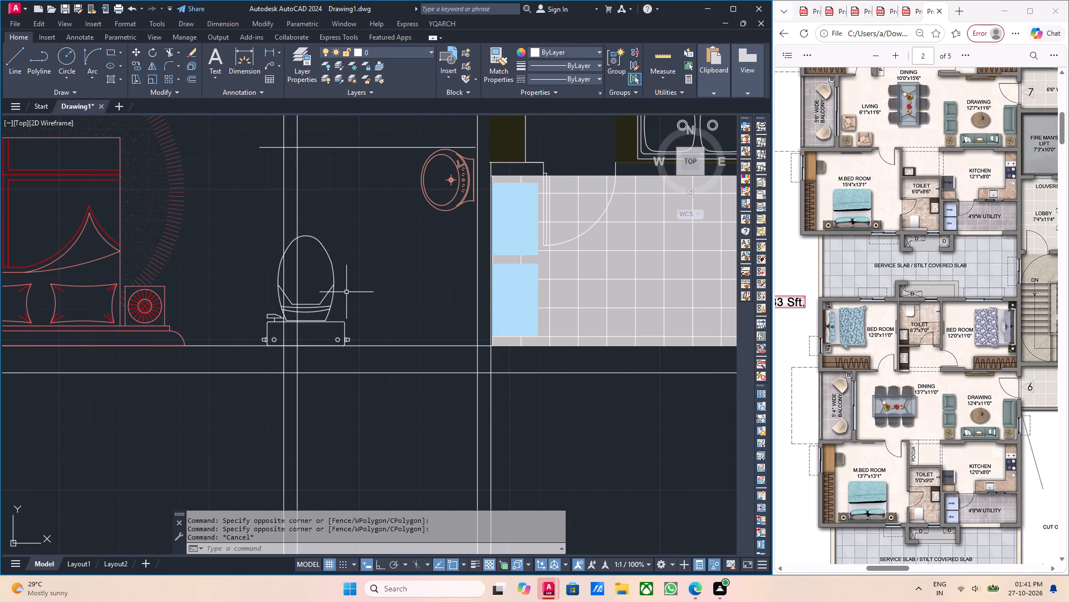
Nudge the toilet bowl east, clear of the toilet's west wall, and slightly north off the south wall.
click(341, 292)
click(321, 282)
middle_drag(377, 288, 371, 289)
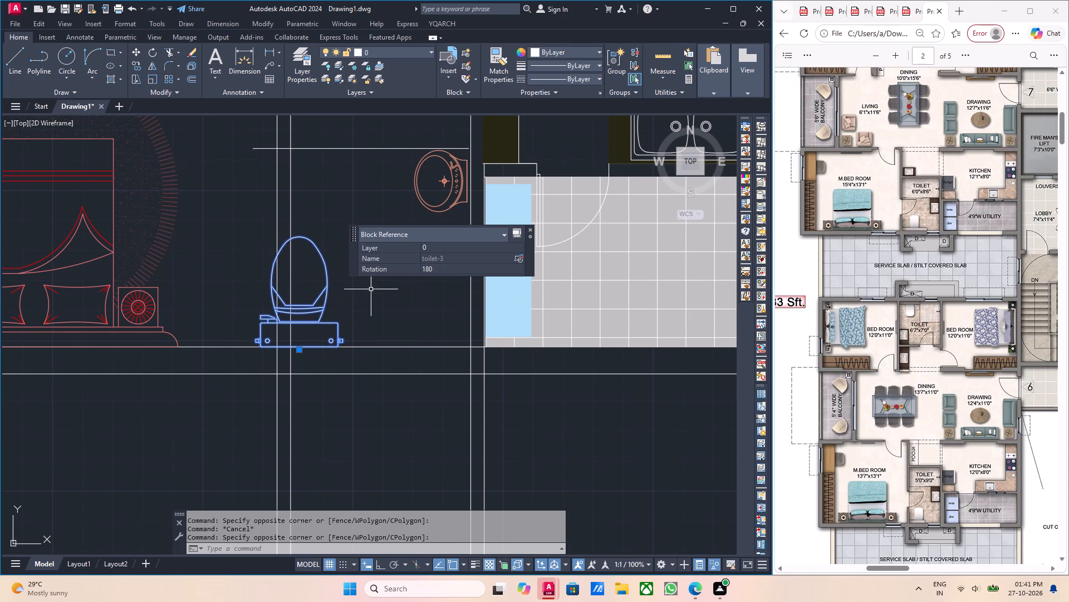
key(ctrl+Left)
key(ctrl+Right)
key(ctrl+Right)
key(ctrl+Right)
key(ctrl+Right)
key(ctrl+Right)
key(ctrl+Right)
key(ctrl+Right)
key(ctrl+Right)
key(ctrl+Right)
key(ctrl+Right)
key(ctrl+Right)
key(ctrl+Right)
key(ctrl+Right)
key(ctrl+Right)
key(ctrl+Right)
key(ctrl+Right)
key(ctrl+Right)
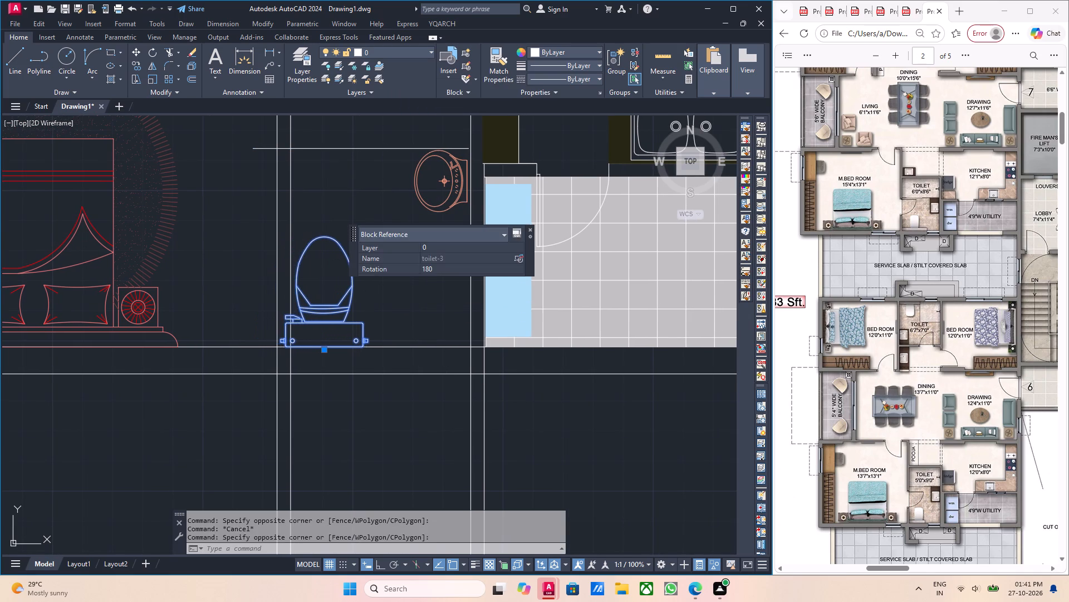
key(ctrl+Right)
key(ctrl+Right)
key(ctrl+Right)
key(ctrl+Right)
key(ctrl+Right)
key(ctrl+Right)
key(ctrl+Right)
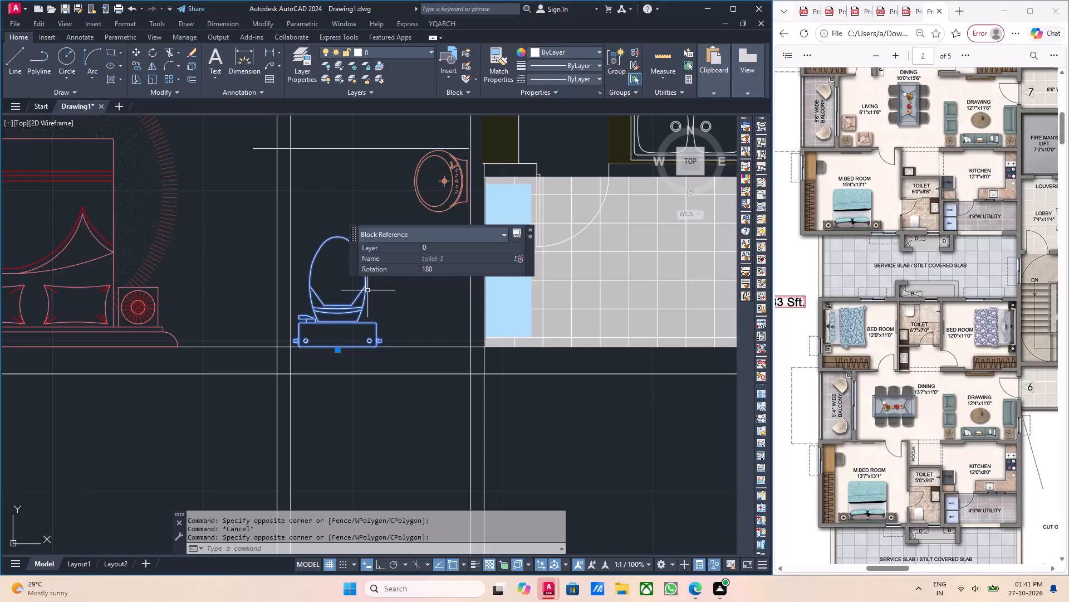
key(ctrl+Up)
key(ctrl+Up)
key(ctrl+Up)
key(ctrl+Up)
key(Escape)
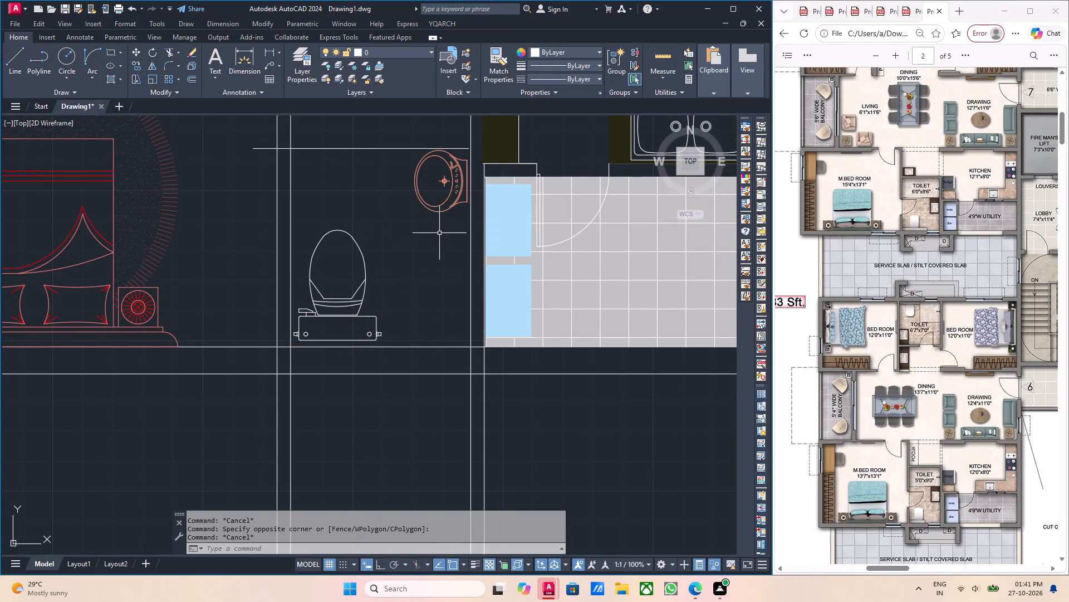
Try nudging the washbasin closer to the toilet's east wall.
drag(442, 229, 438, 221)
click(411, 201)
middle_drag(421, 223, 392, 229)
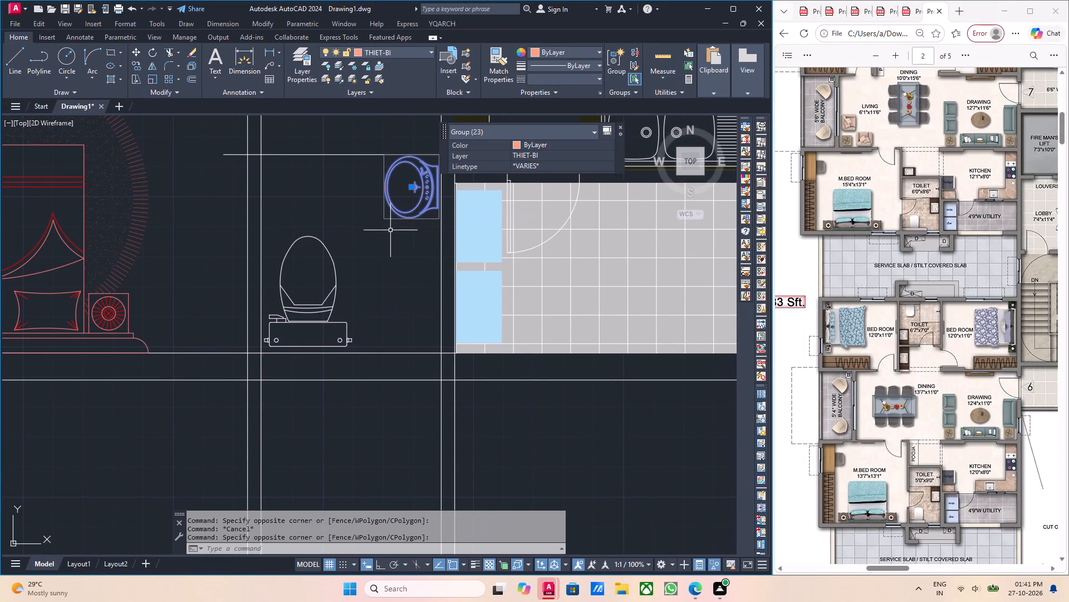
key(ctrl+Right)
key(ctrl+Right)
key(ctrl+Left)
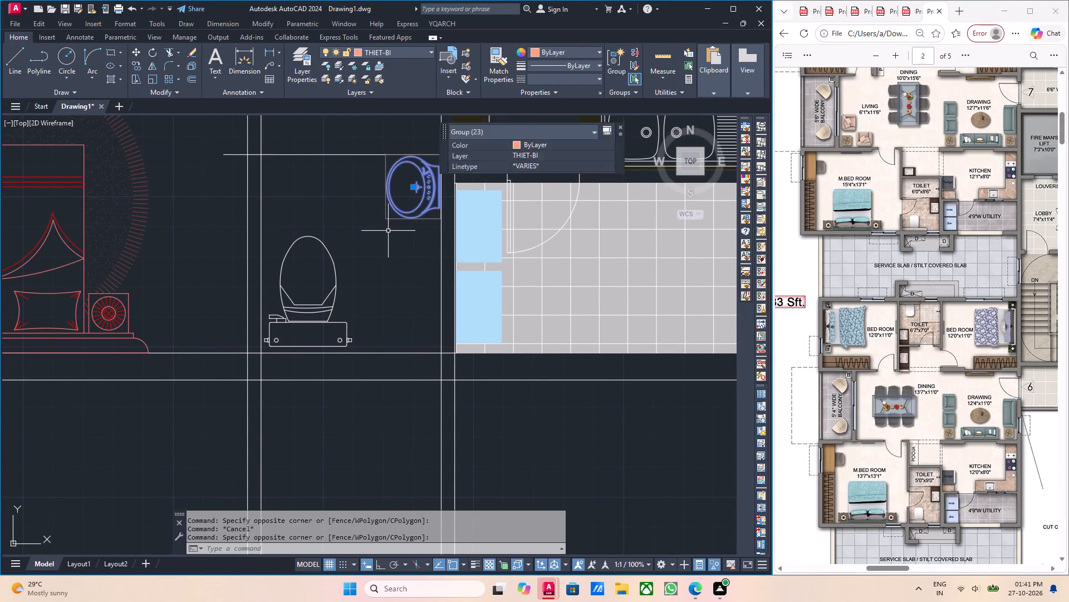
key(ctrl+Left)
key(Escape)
Stretch both ends of the new toilet's partition line to the inside faces of the east and west walls, about 5' long.
middle_drag(340, 207, 338, 270)
drag(342, 234, 336, 226)
click(325, 208)
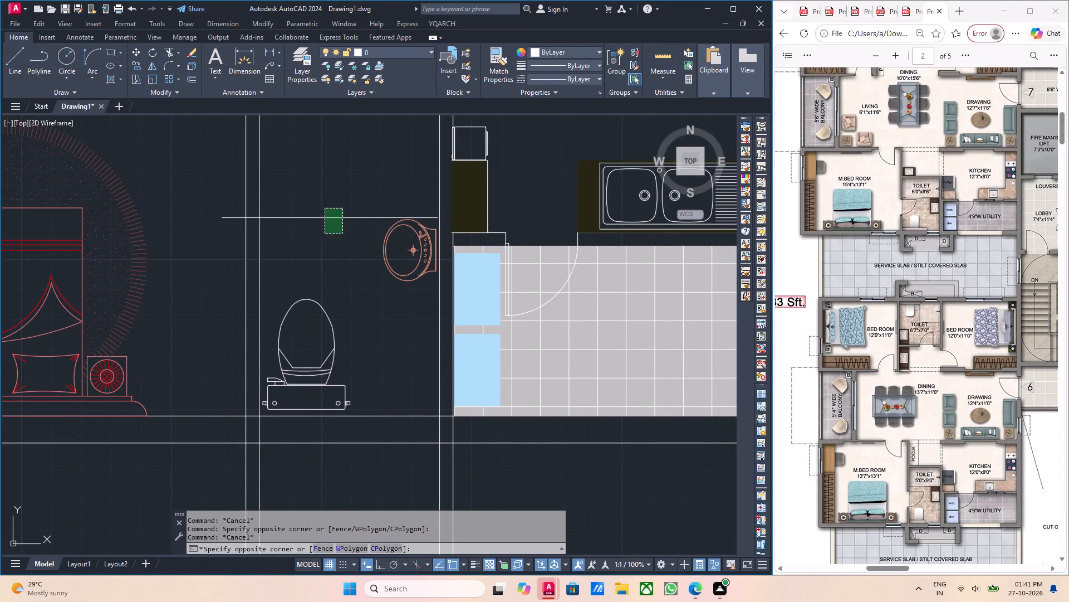
scroll(432, 218, up, 5)
click(472, 228)
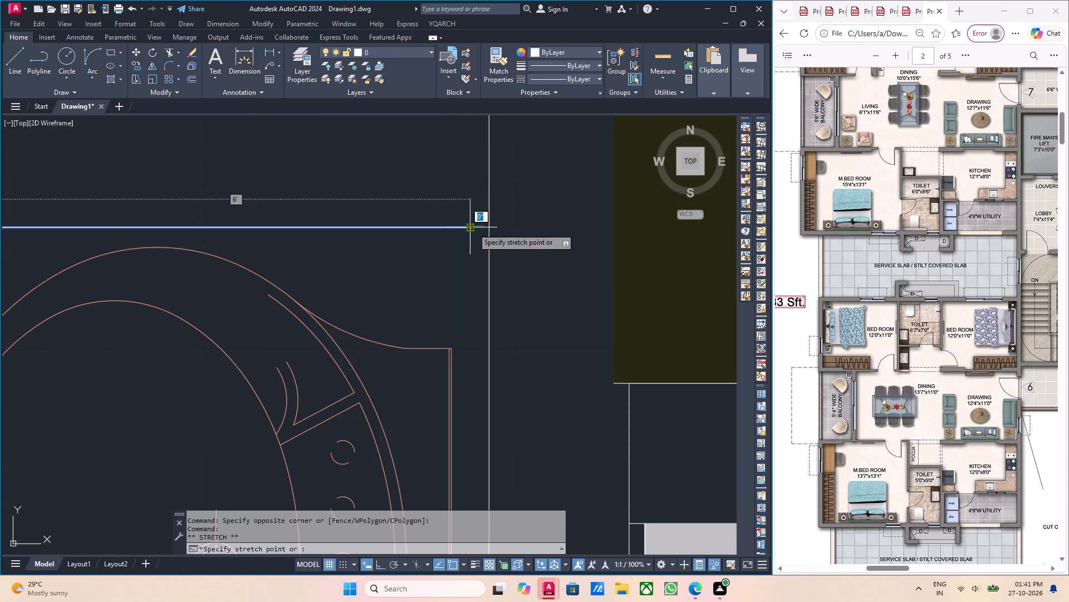
click(489, 225)
key(Escape)
scroll(477, 229, down, 3)
middle_drag(353, 240, 611, 251)
middle_drag(341, 258, 358, 265)
drag(217, 274, 219, 266)
click(195, 229)
click(201, 249)
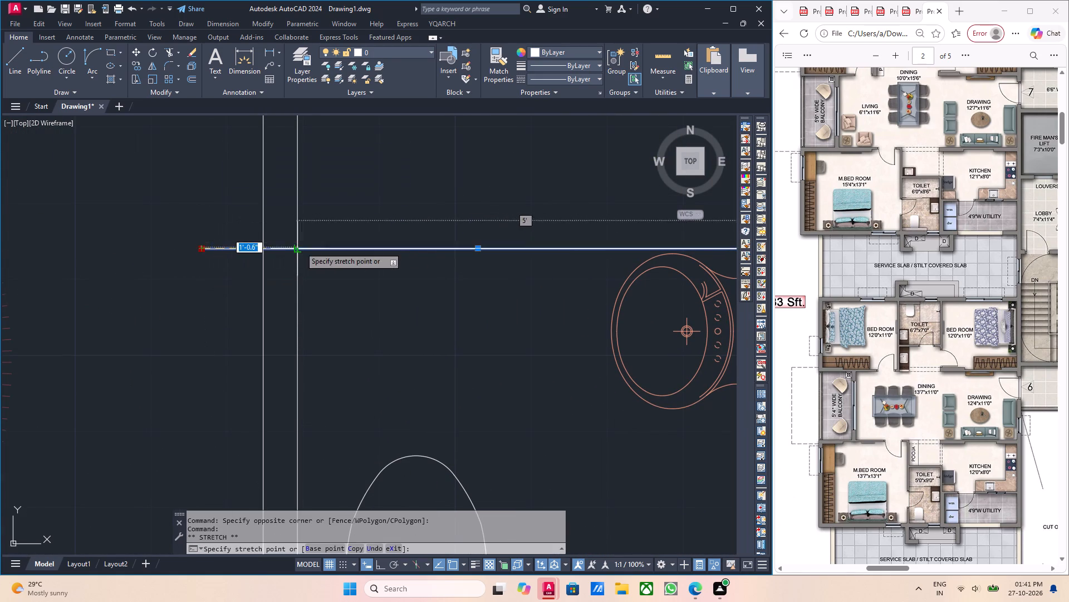
click(300, 247)
key(Escape)
Examine the new unit's toilet, pooja and kitchen area against the PDF reference plan.
scroll(300, 248, down, 5)
middle_drag(309, 268, 313, 292)
middle_drag(331, 274, 332, 294)
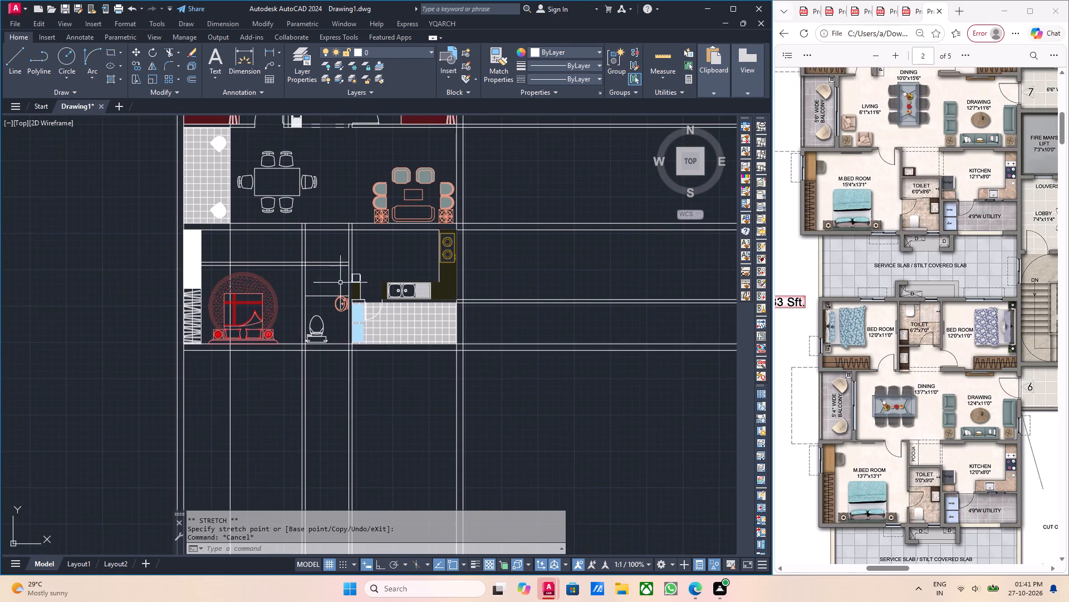
middle_drag(352, 268, 355, 307)
middle_drag(358, 310, 359, 327)
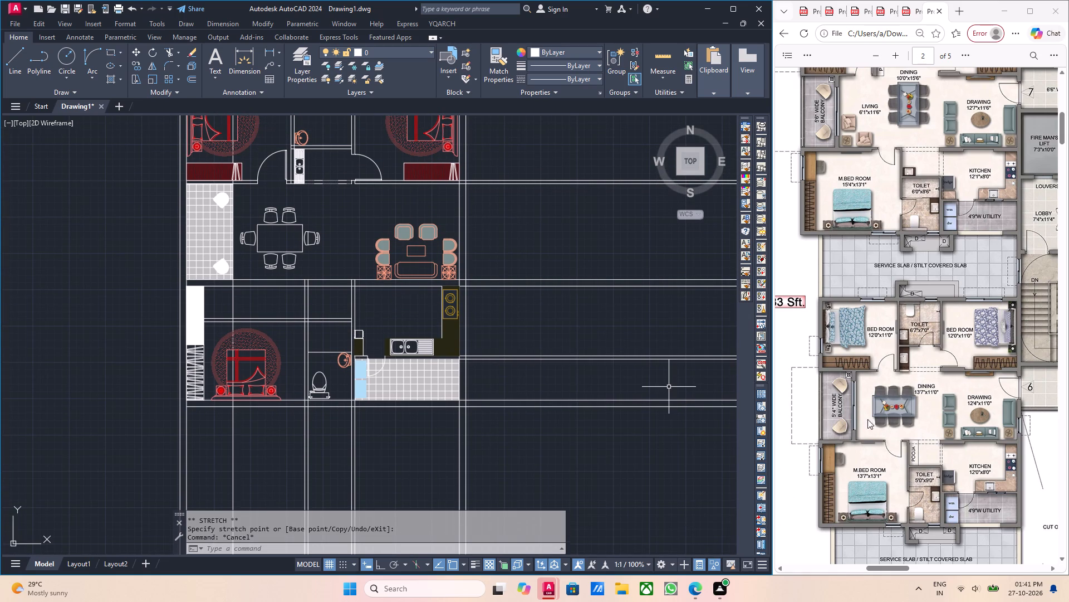
scroll(930, 487, up, 2)
scroll(935, 487, down, 2)
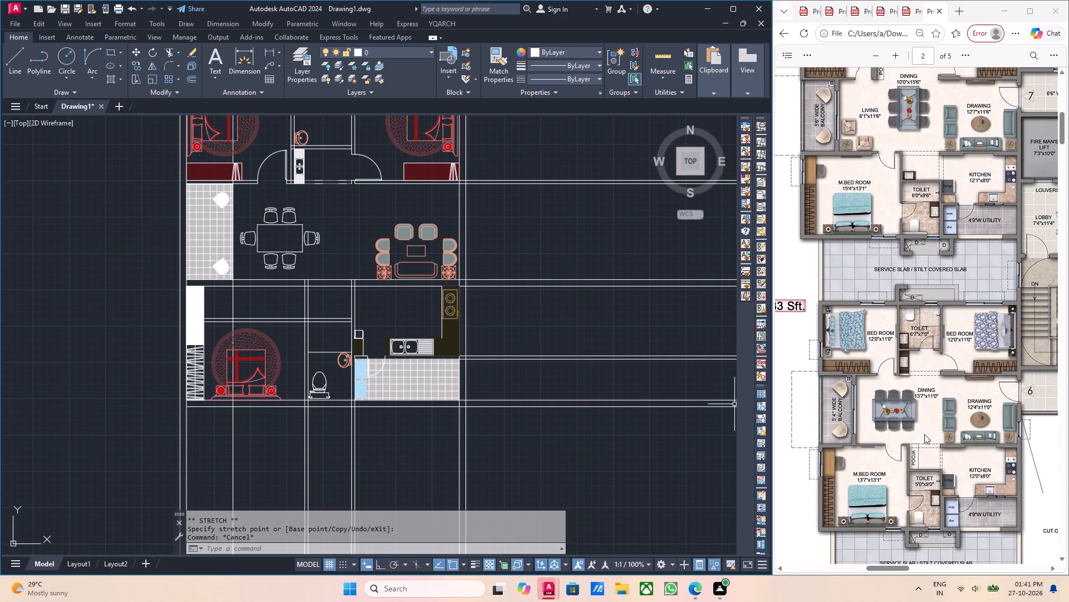
scroll(905, 393, down, 2)
scroll(905, 393, up, 6)
scroll(905, 394, down, 3)
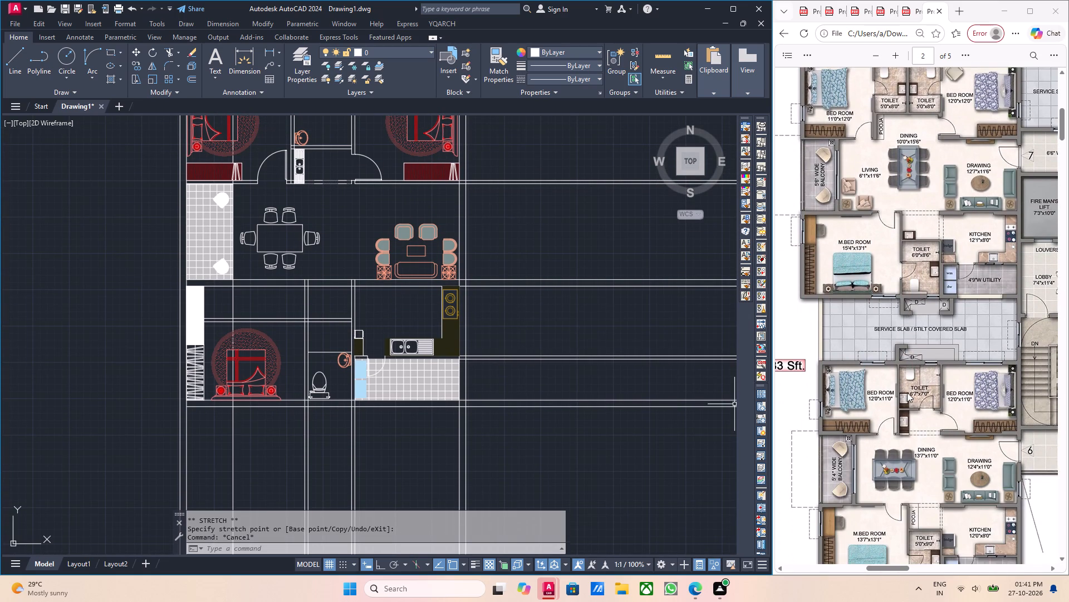
scroll(957, 448, down, 1)
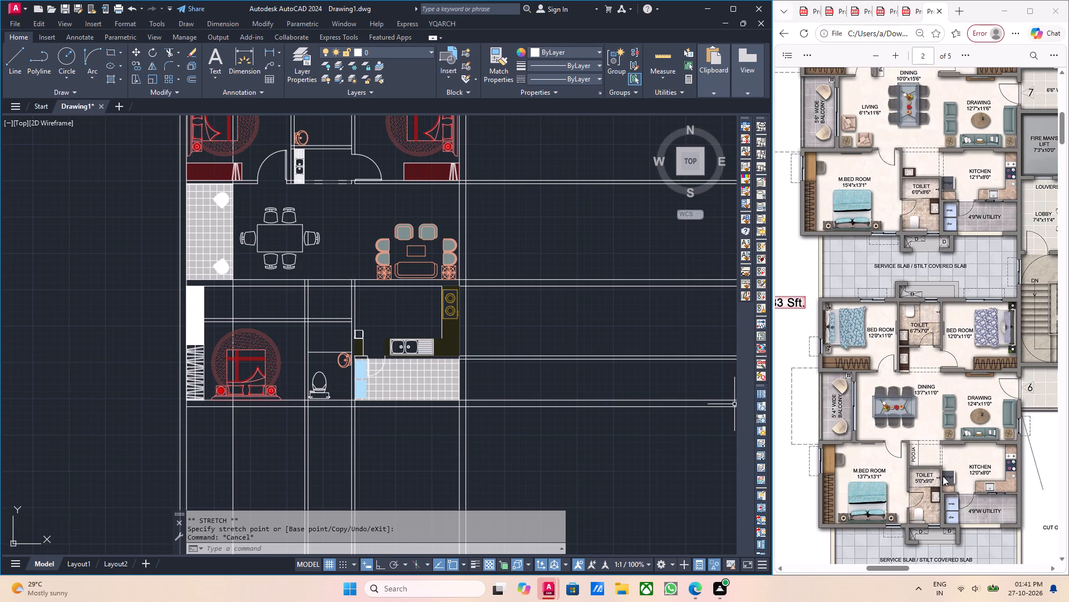
scroll(950, 482, up, 1)
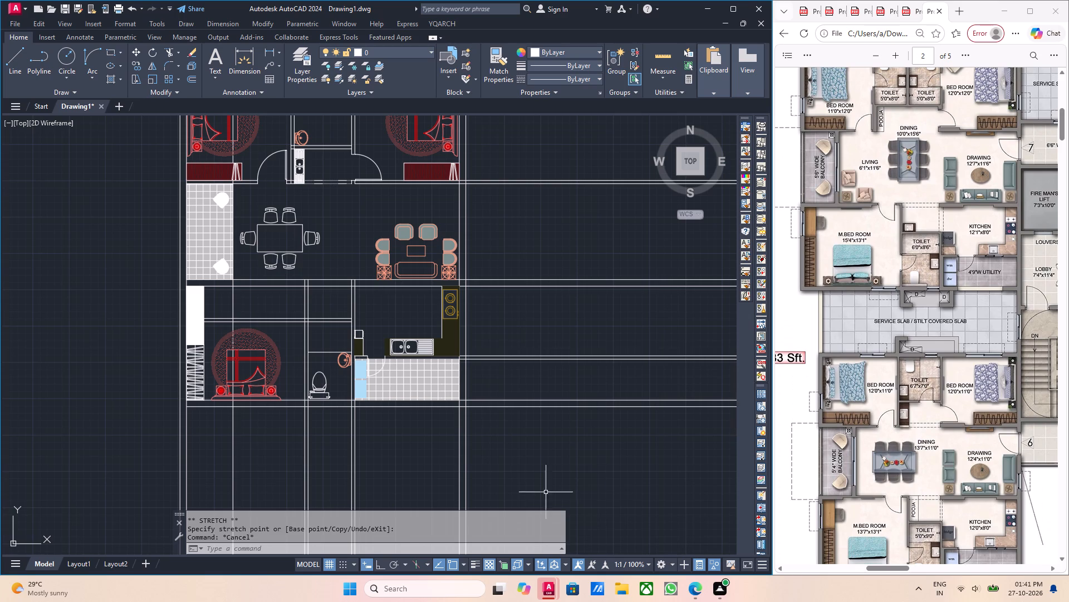
Examine the new unit's bedrooms, toilets, dining and drawing area and kitchen, and the wall junctions along the dining area's south side.
scroll(247, 377, up, 2)
middle_drag(239, 426, 236, 329)
scroll(237, 381, down, 3)
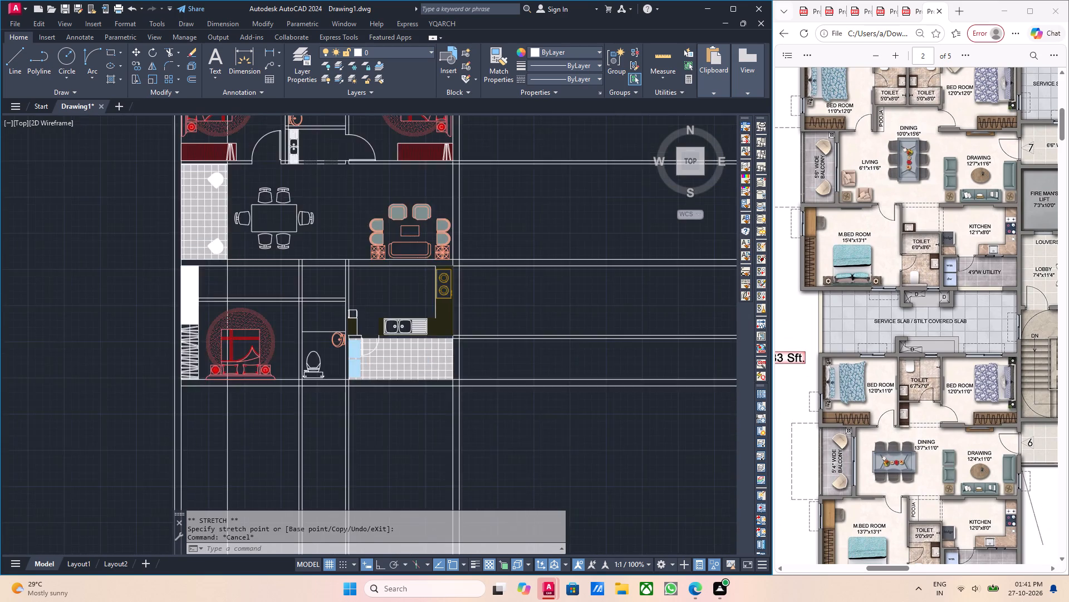
middle_drag(247, 419, 297, 428)
middle_drag(318, 436, 320, 463)
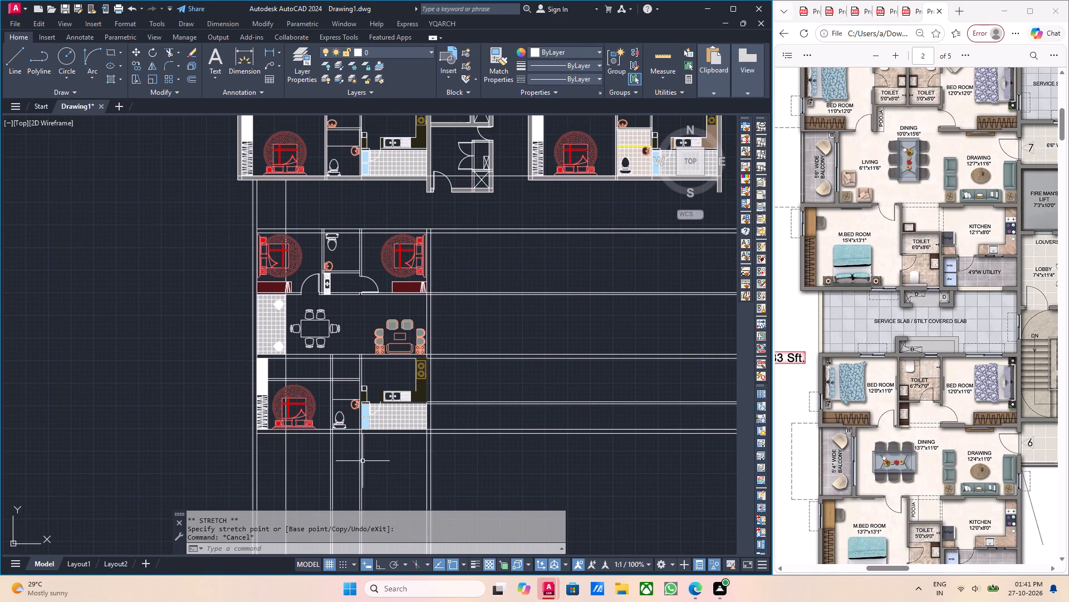
scroll(346, 257, up, 2)
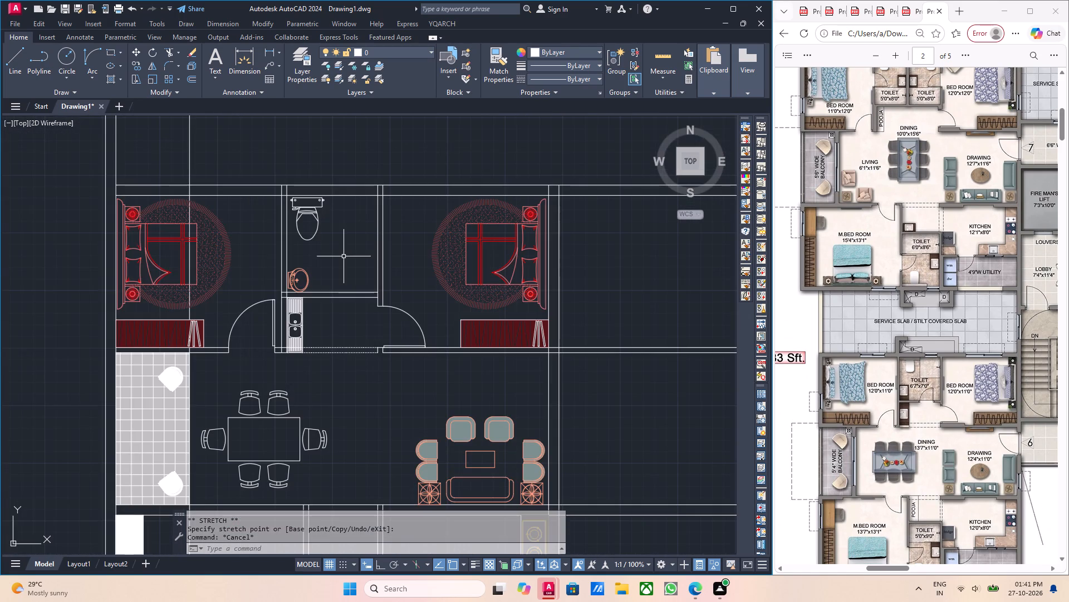
scroll(345, 256, down, 2)
scroll(359, 259, up, 1)
middle_drag(365, 265, 366, 309)
middle_drag(368, 309, 373, 308)
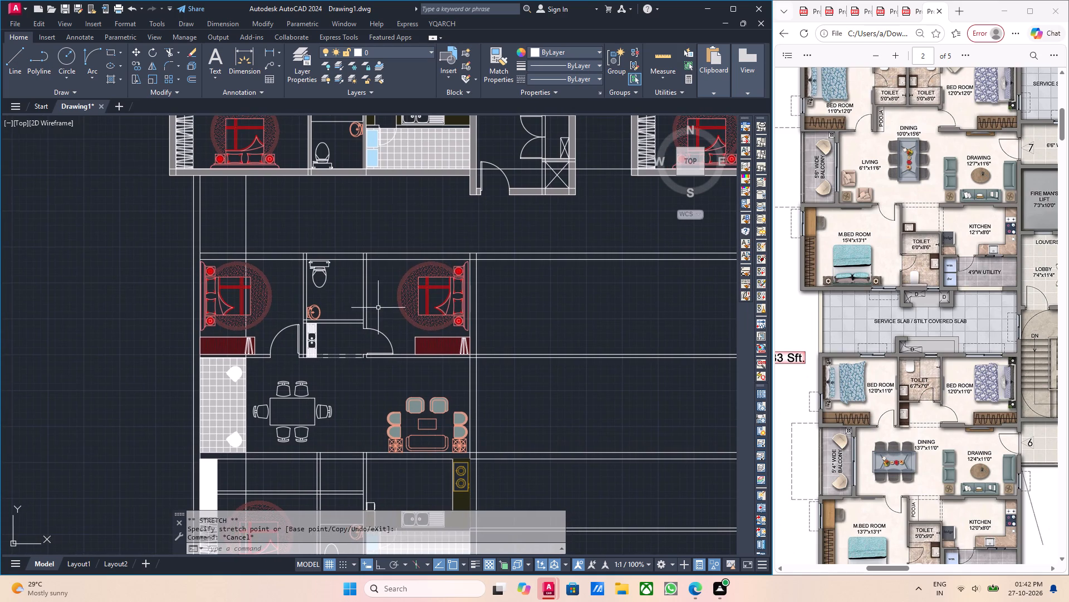
scroll(385, 355, down, 1)
middle_click(387, 366)
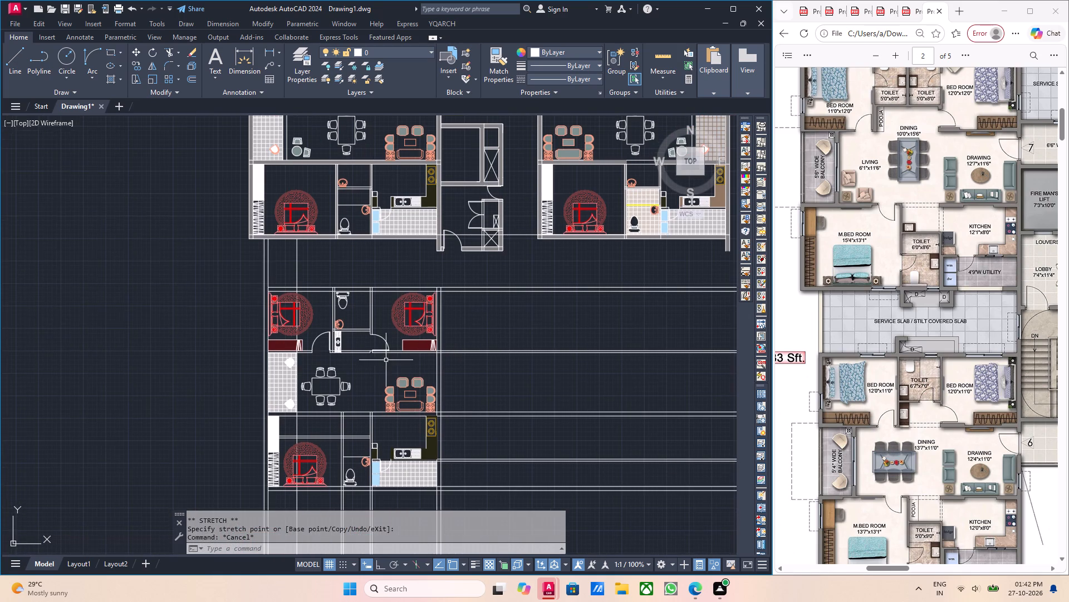
middle_drag(377, 370, 377, 344)
middle_drag(371, 352, 389, 310)
middle_drag(393, 353, 390, 333)
middle_drag(379, 357, 365, 366)
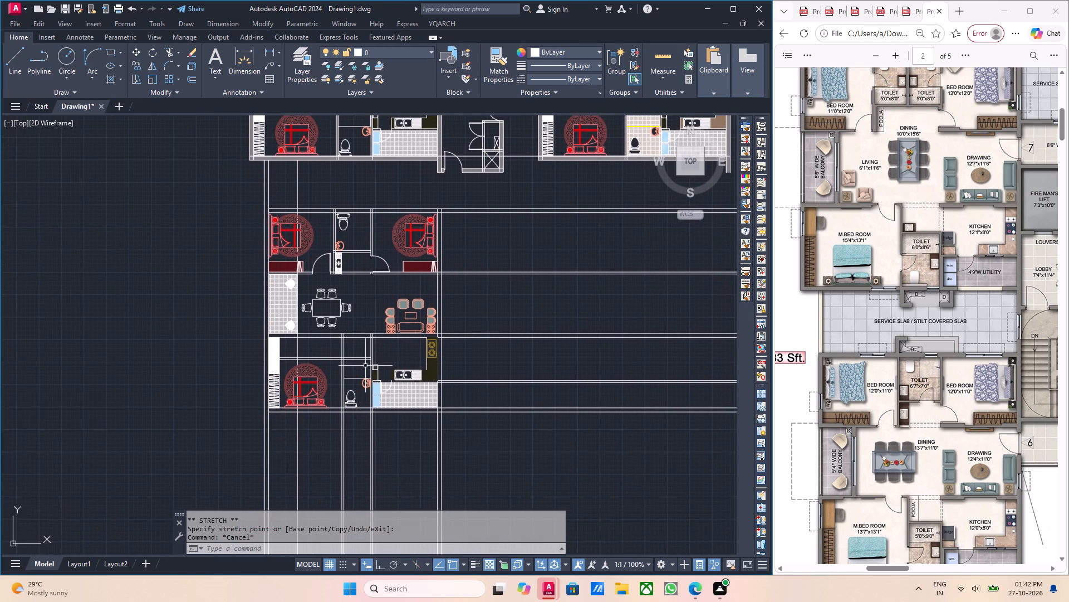
scroll(345, 350, up, 2)
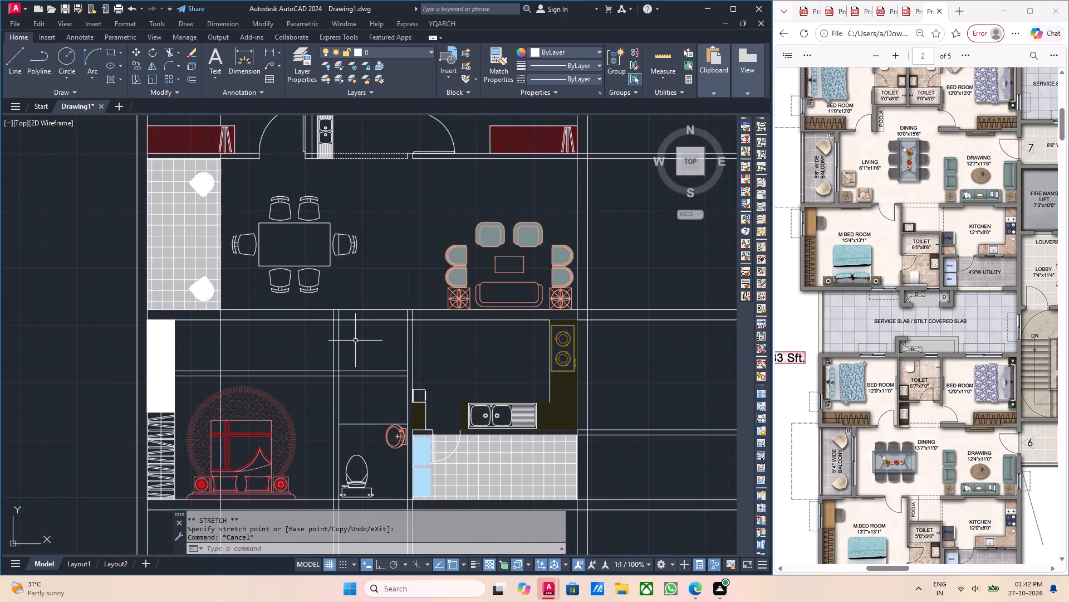
scroll(379, 349, up, 1)
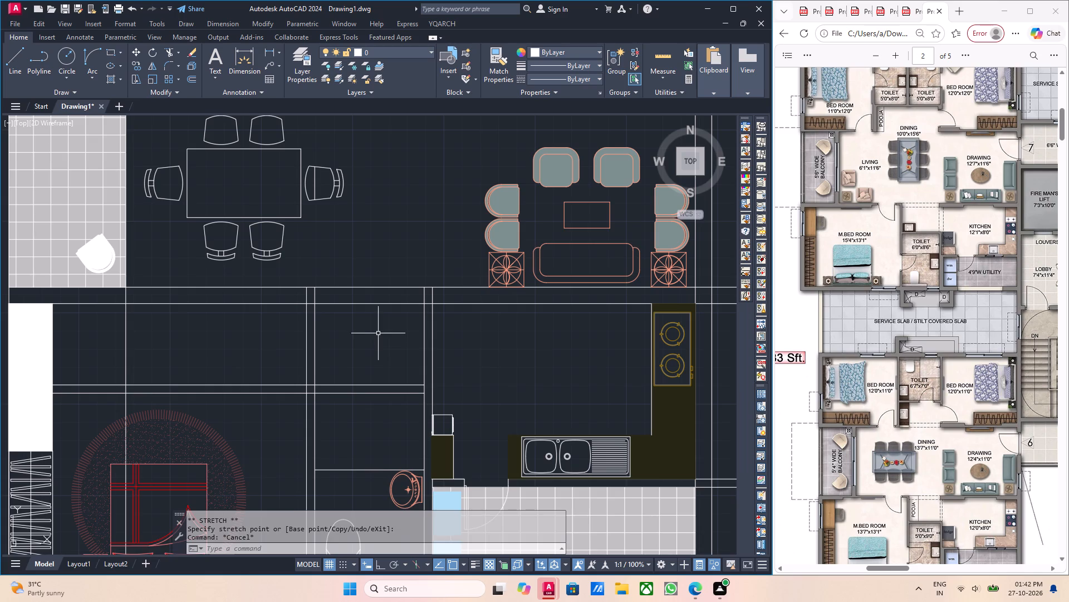
middle_drag(378, 341, 380, 365)
middle_drag(381, 357, 383, 362)
scroll(444, 335, up, 2)
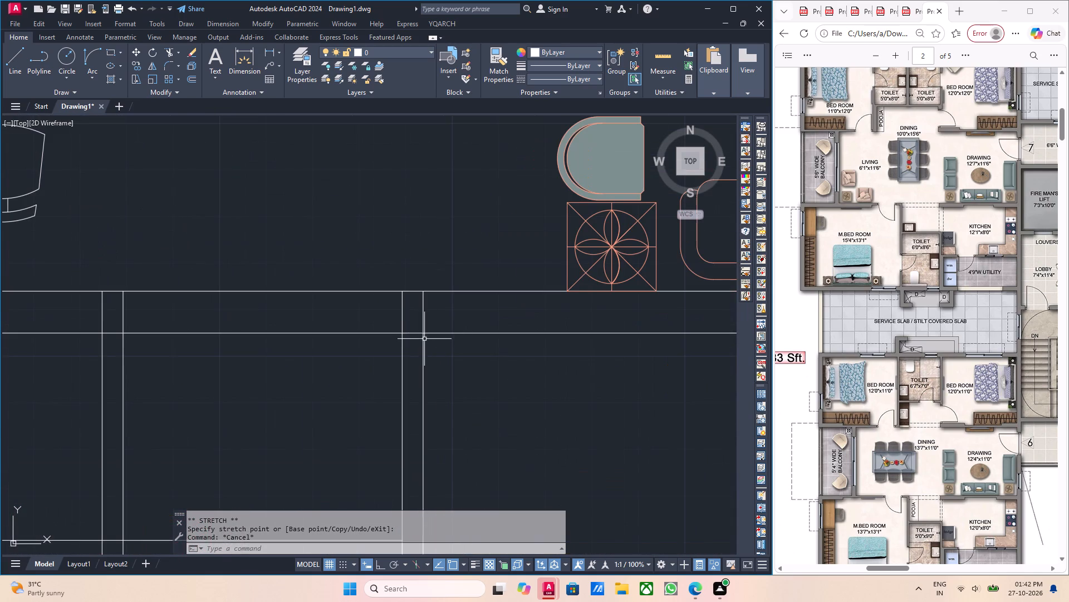
middle_drag(421, 339, 424, 351)
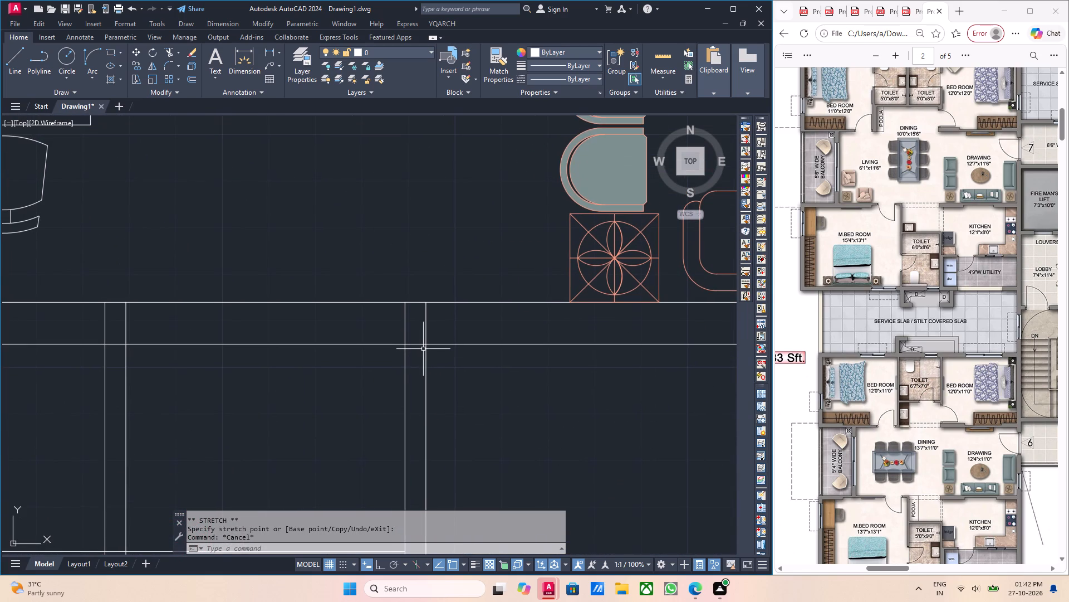
scroll(419, 351, down, 5)
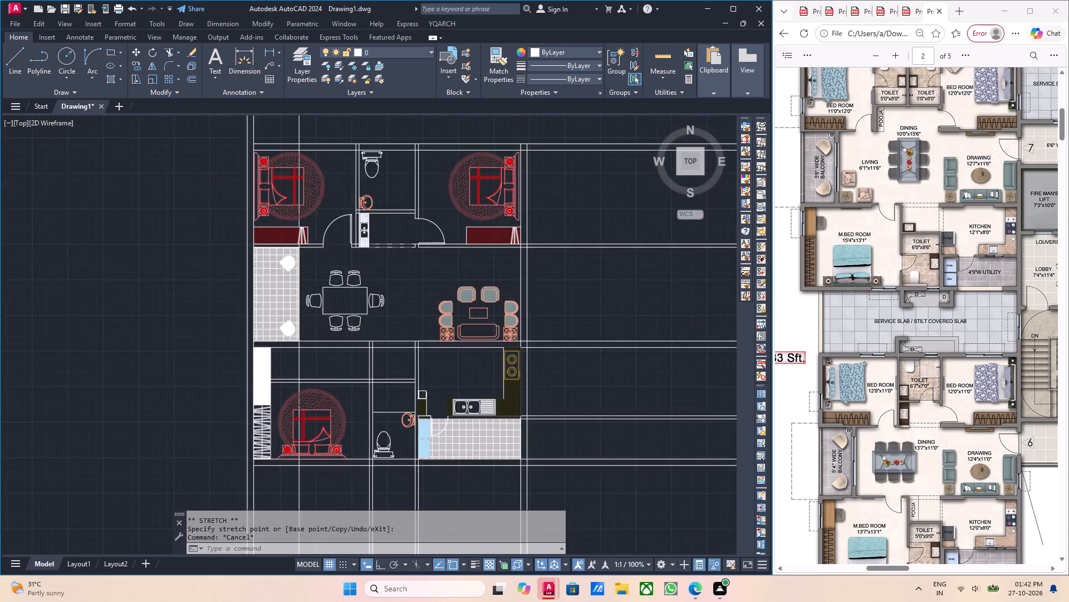
middle_drag(524, 357, 463, 343)
middle_drag(483, 343, 449, 347)
Examine unit 9 across the corridor on the PDF reference plan, including its bedrooms, drawing, dining and kitchen areas.
middle_drag(959, 409, 1006, 405)
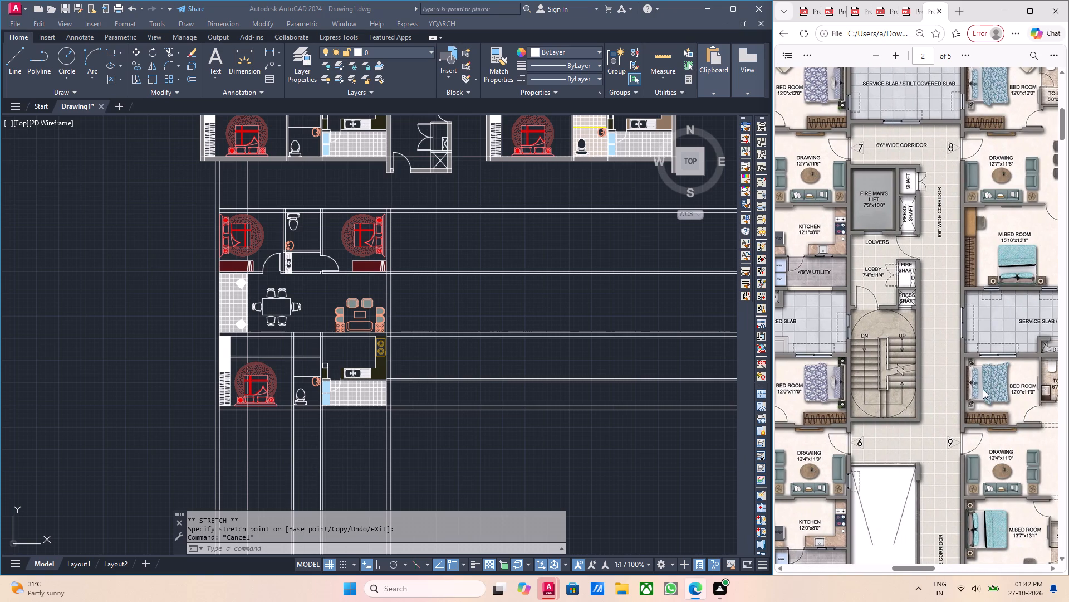
scroll(862, 405, down, 1)
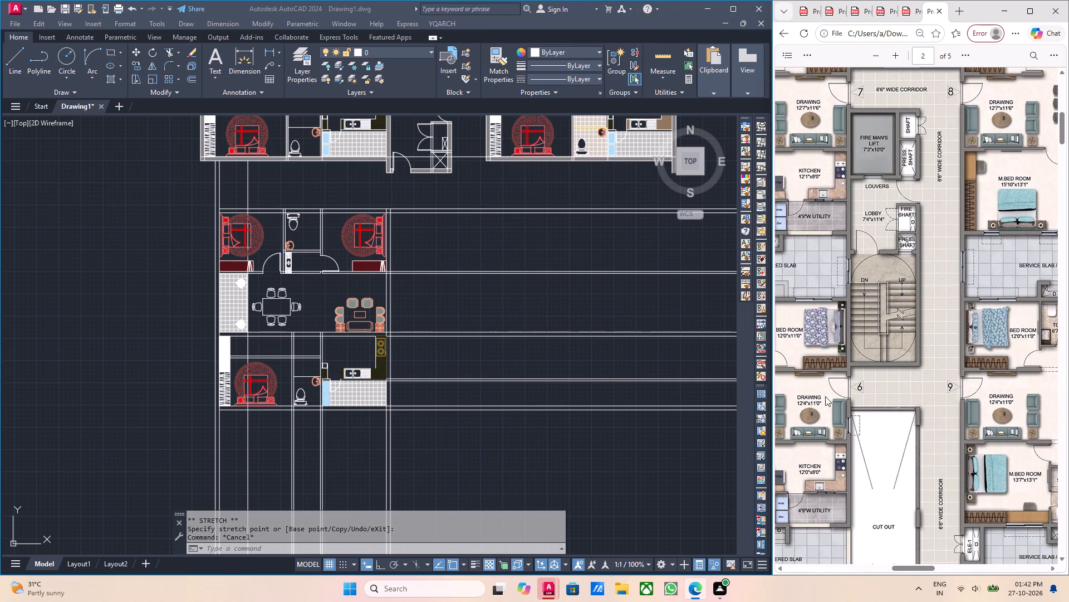
middle_drag(833, 394, 913, 394)
middle_drag(901, 396, 866, 396)
middle_drag(868, 397, 864, 397)
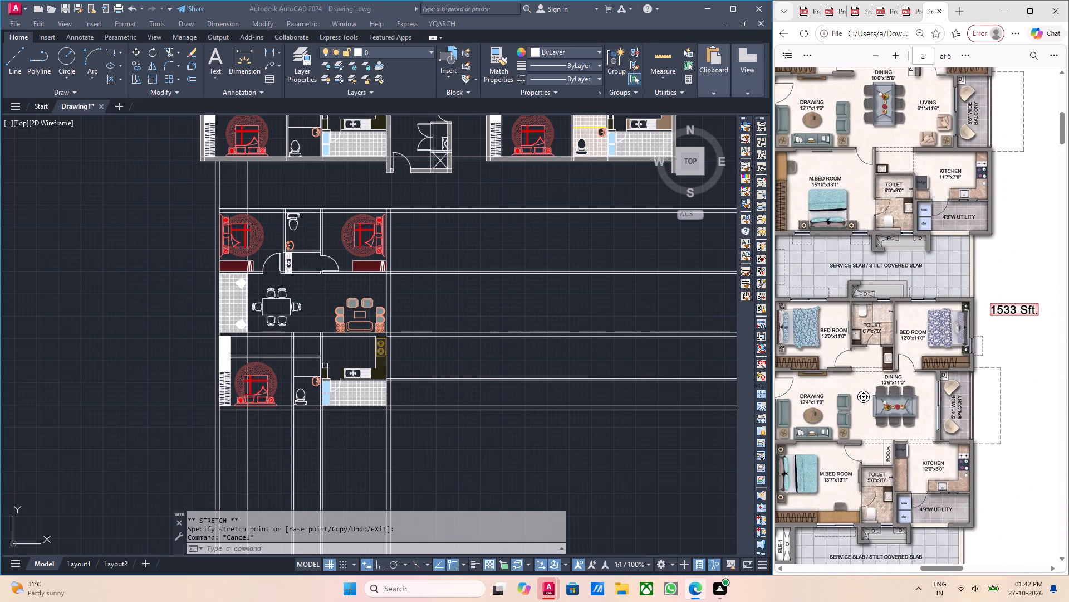
middle_drag(864, 397, 845, 397)
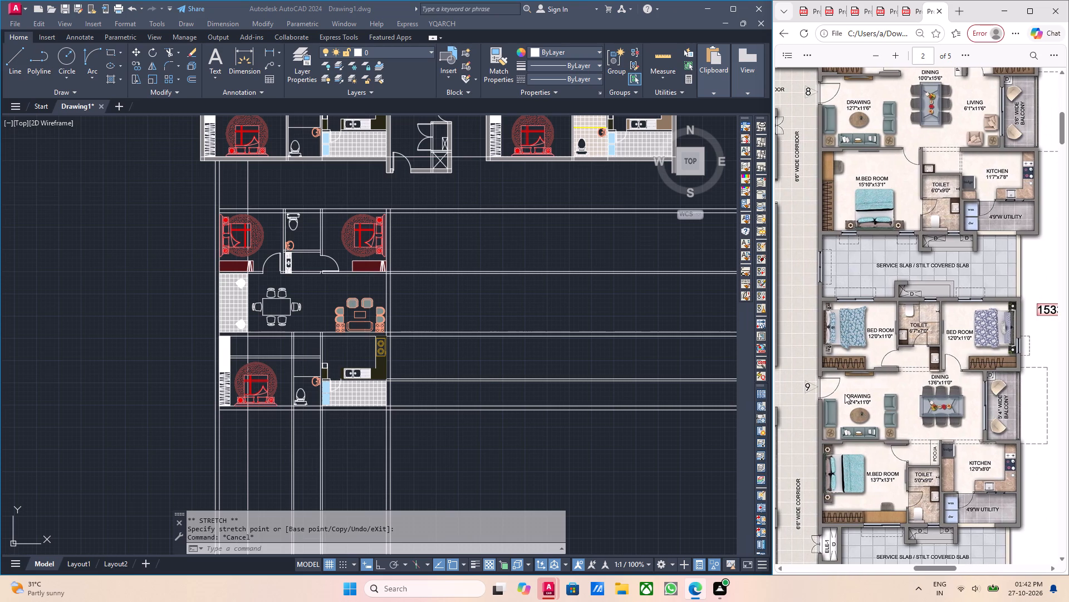
scroll(849, 393, down, 1)
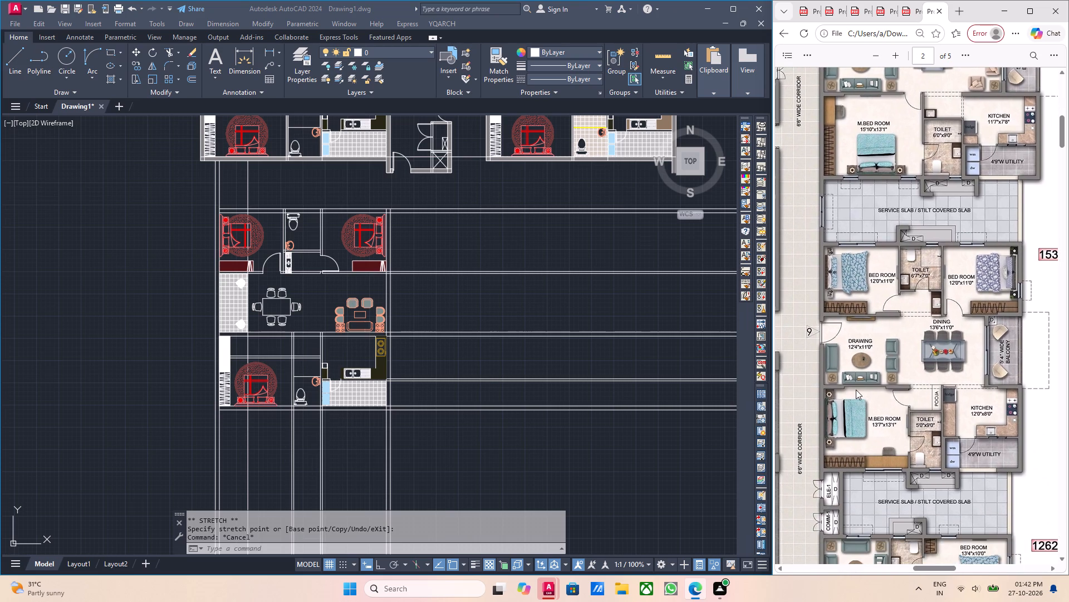
middle_drag(844, 389, 844, 432)
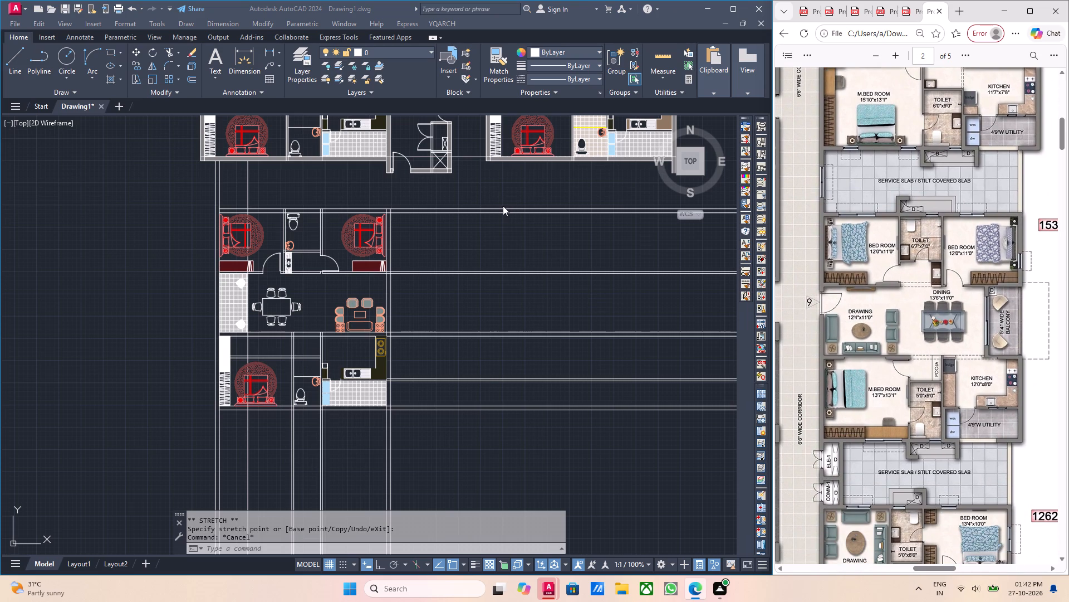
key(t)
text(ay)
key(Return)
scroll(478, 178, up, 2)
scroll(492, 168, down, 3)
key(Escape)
Draw a vertical ray south from the outer southwest corner of the existing unit east of the lobby, with Ortho on.
middle_drag(499, 181, 496, 220)
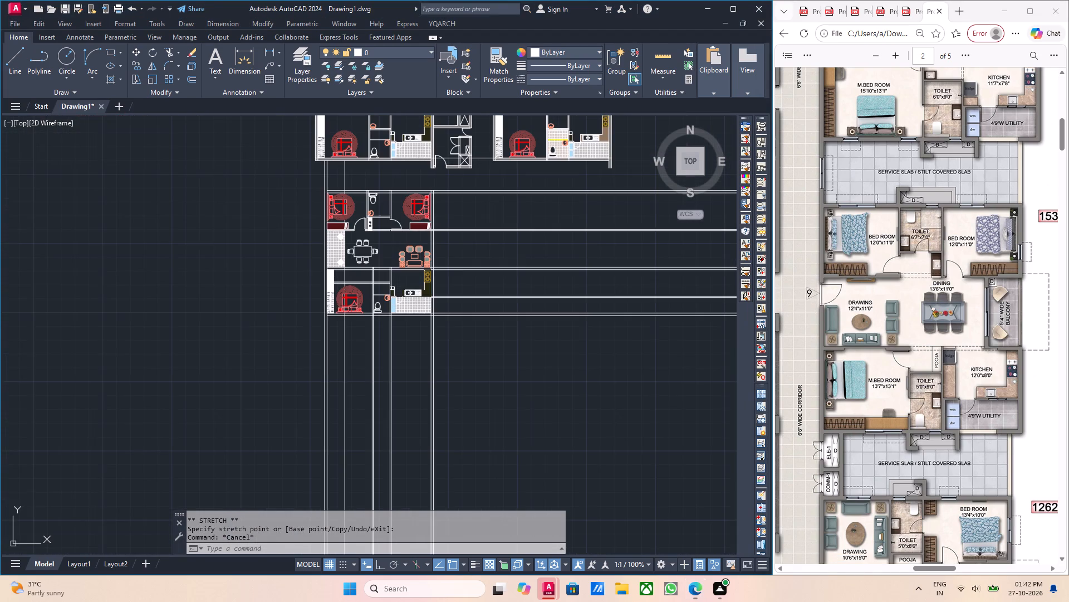
middle_drag(496, 220, 496, 221)
text(ray)
key(Return)
scroll(493, 163, up, 2)
click(494, 160)
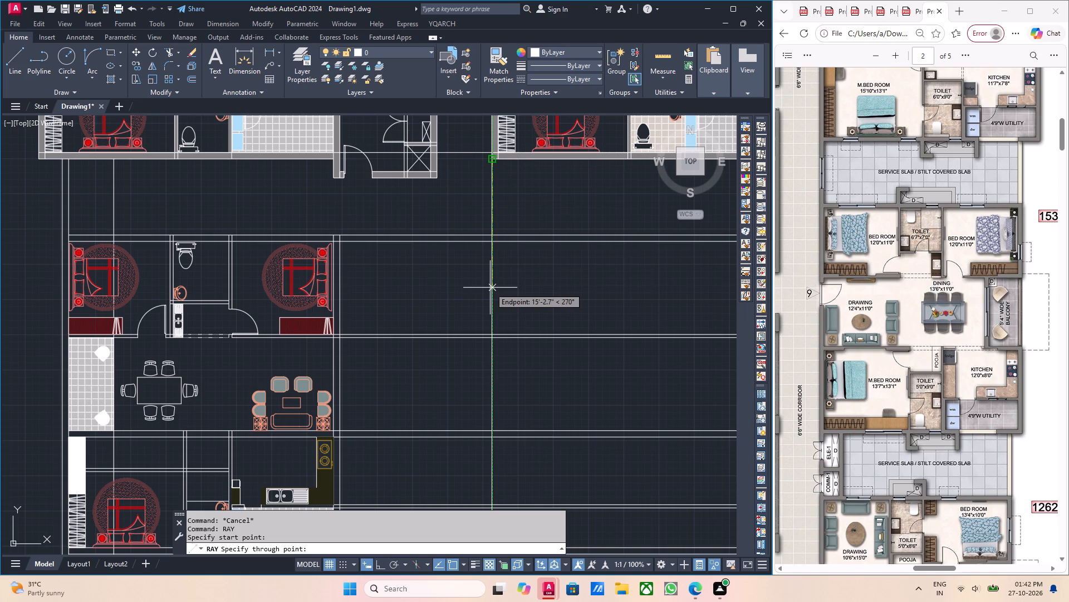
key(F8)
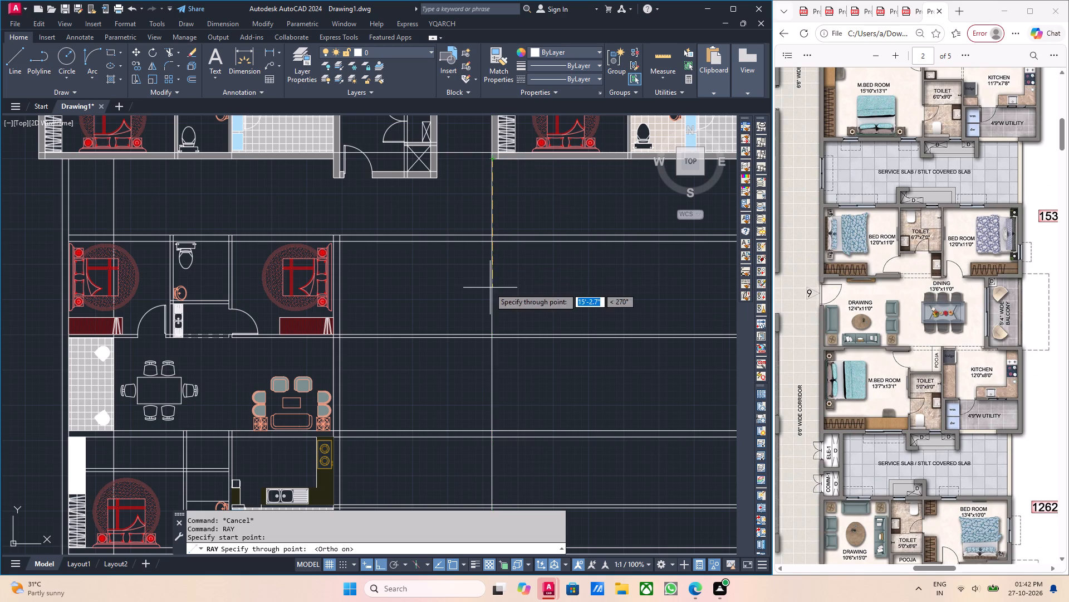
click(486, 324)
scroll(482, 319, down, 2)
key(Escape)
scroll(501, 308, up, 2)
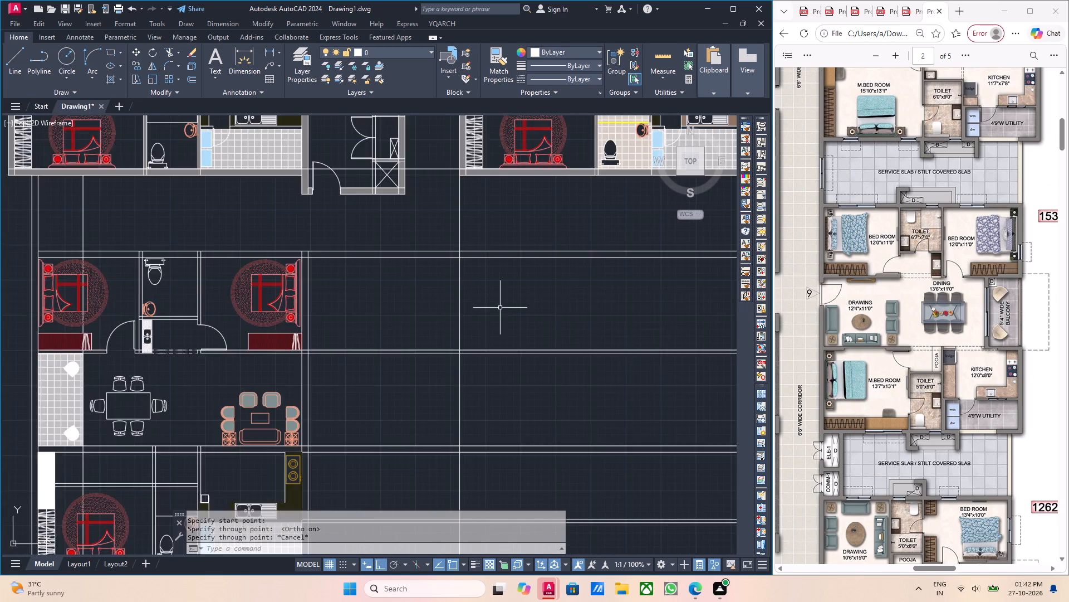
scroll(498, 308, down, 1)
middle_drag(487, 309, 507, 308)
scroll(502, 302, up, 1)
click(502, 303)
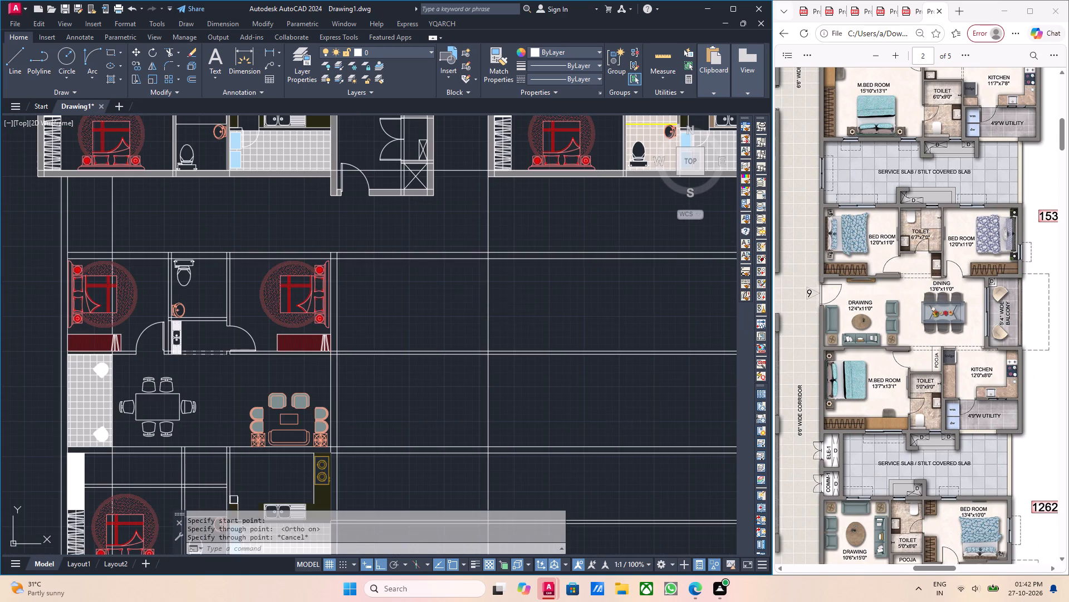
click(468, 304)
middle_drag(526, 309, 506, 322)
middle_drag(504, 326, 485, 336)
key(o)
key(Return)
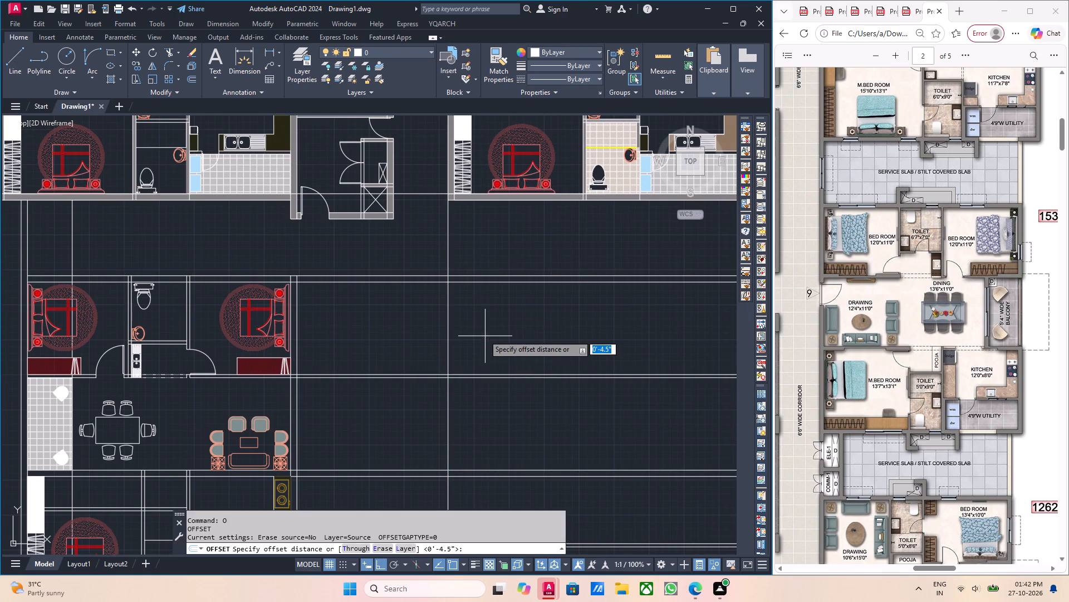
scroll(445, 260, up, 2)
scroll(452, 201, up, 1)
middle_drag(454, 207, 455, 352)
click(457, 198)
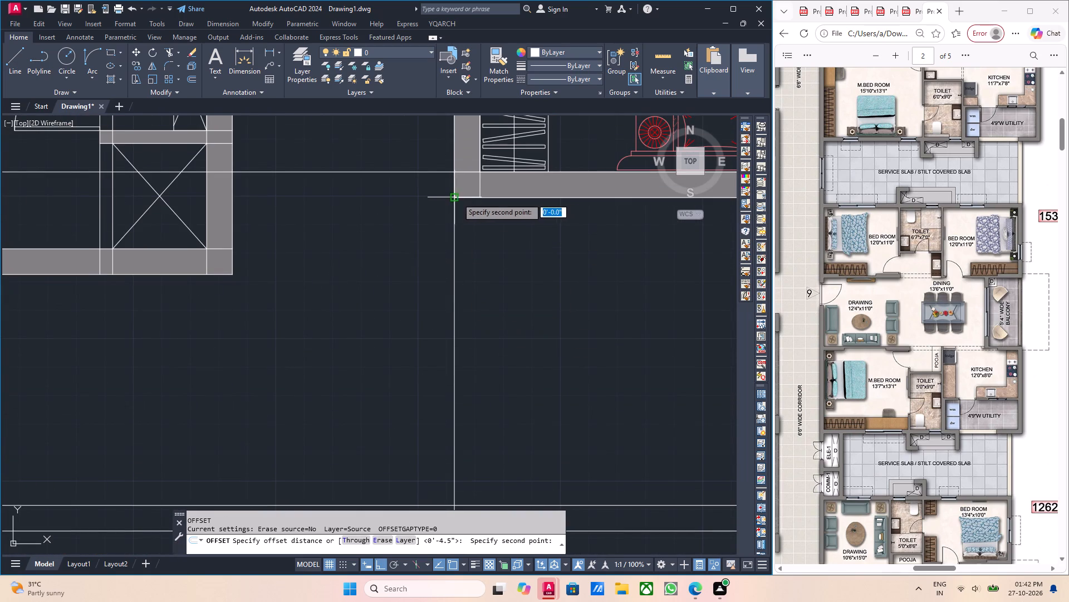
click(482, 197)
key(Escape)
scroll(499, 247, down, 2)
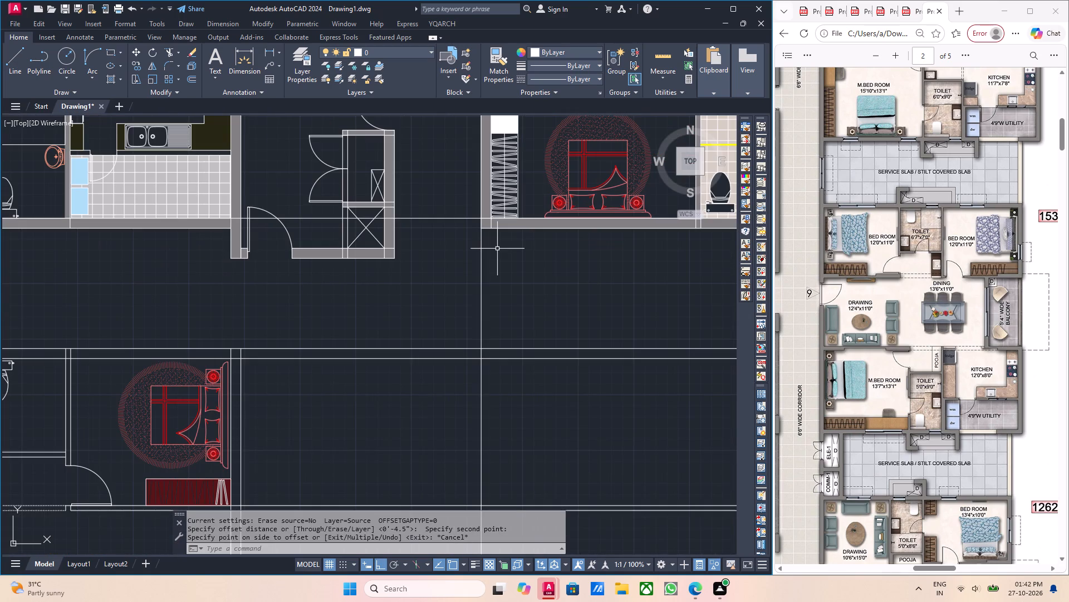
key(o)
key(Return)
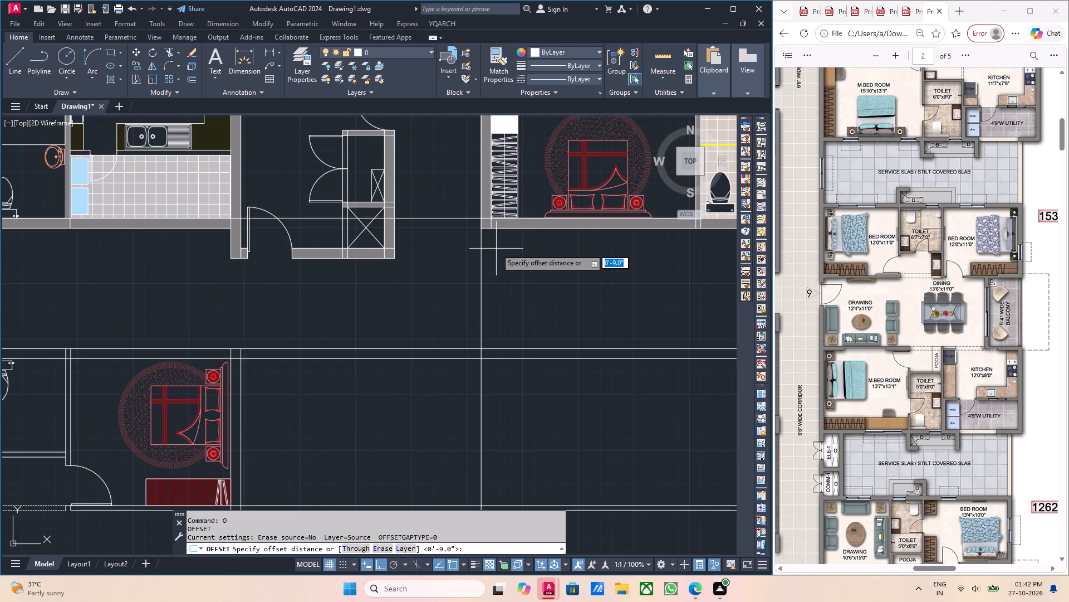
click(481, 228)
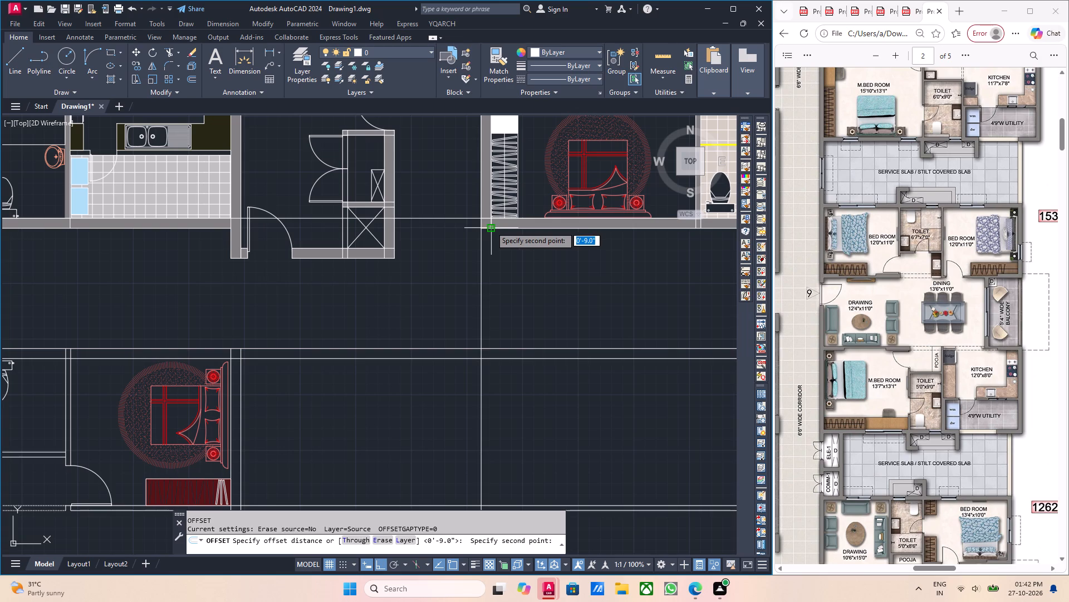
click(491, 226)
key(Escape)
Offset the new vertical ray 9" to the east, picking the distance from the existing unit's west wall thickness.
drag(497, 289, 475, 292)
click(450, 280)
middle_drag(567, 294, 546, 299)
key(o)
key(Return)
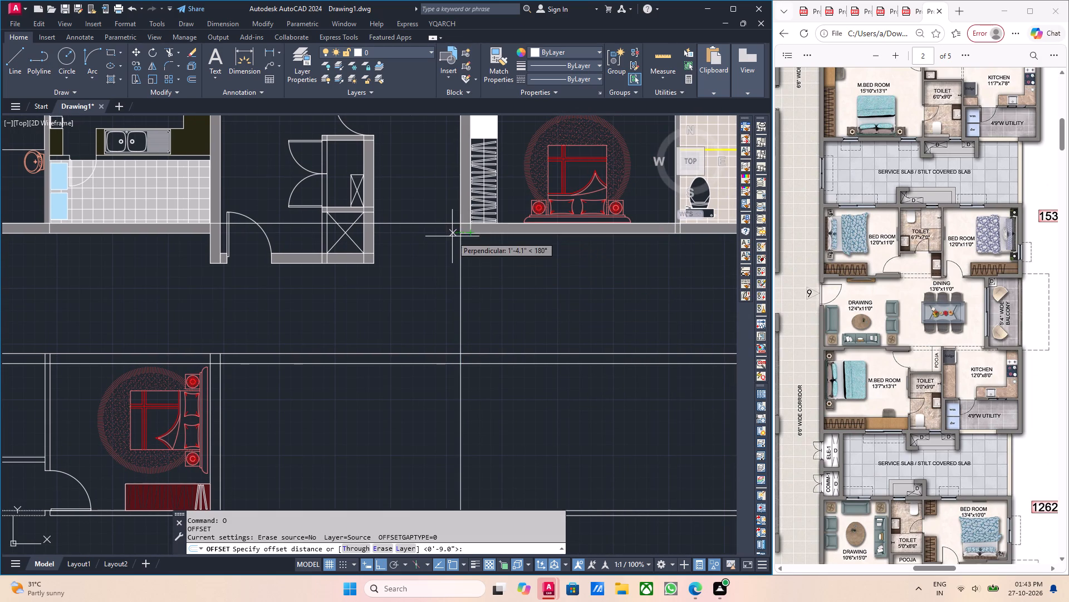
click(459, 235)
click(474, 232)
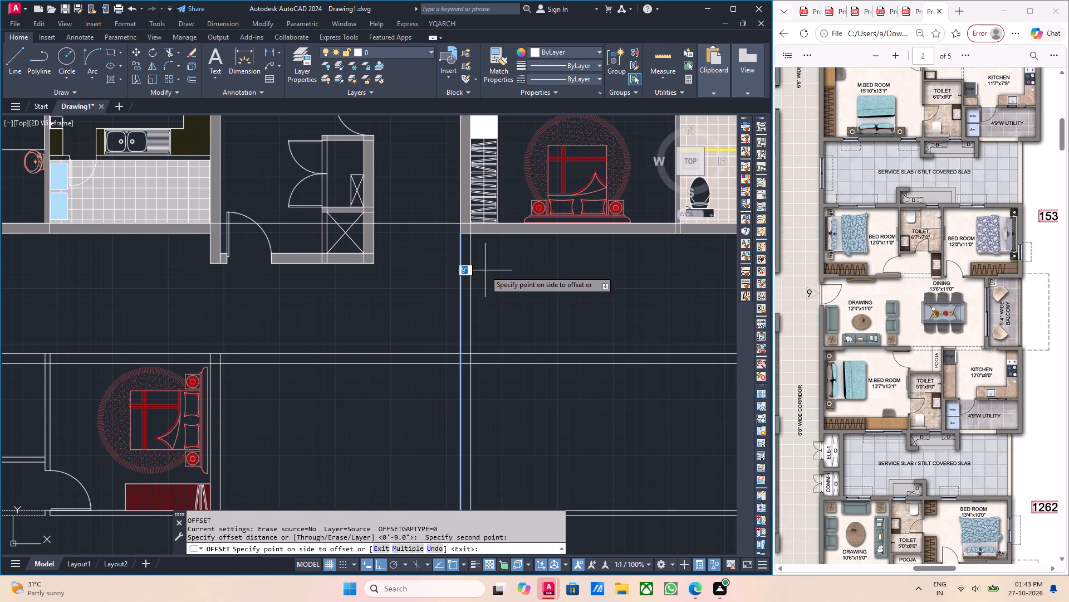
click(489, 281)
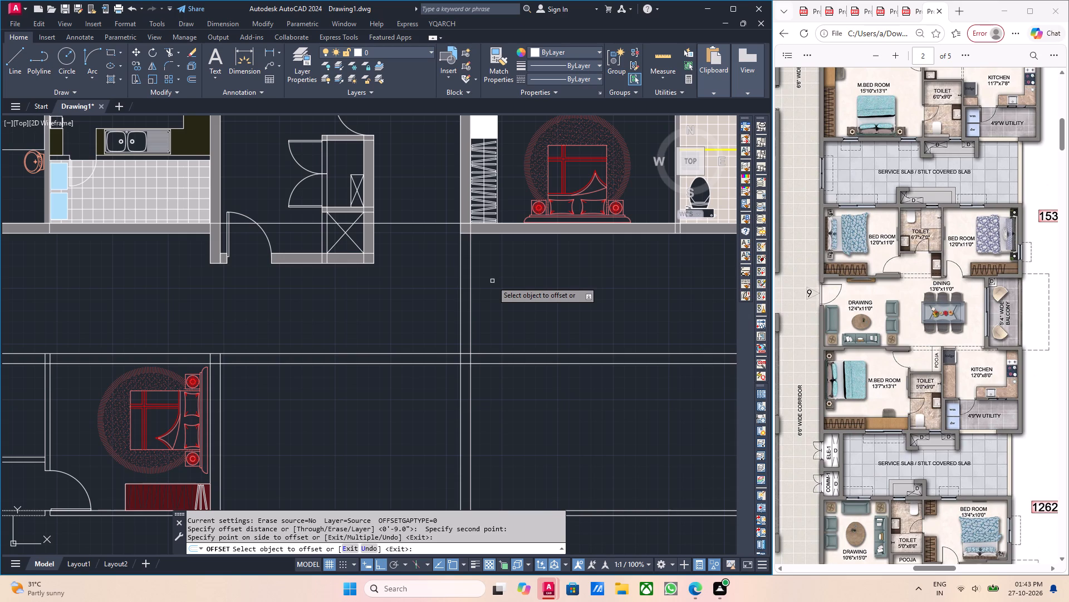
click(510, 288)
key(Escape)
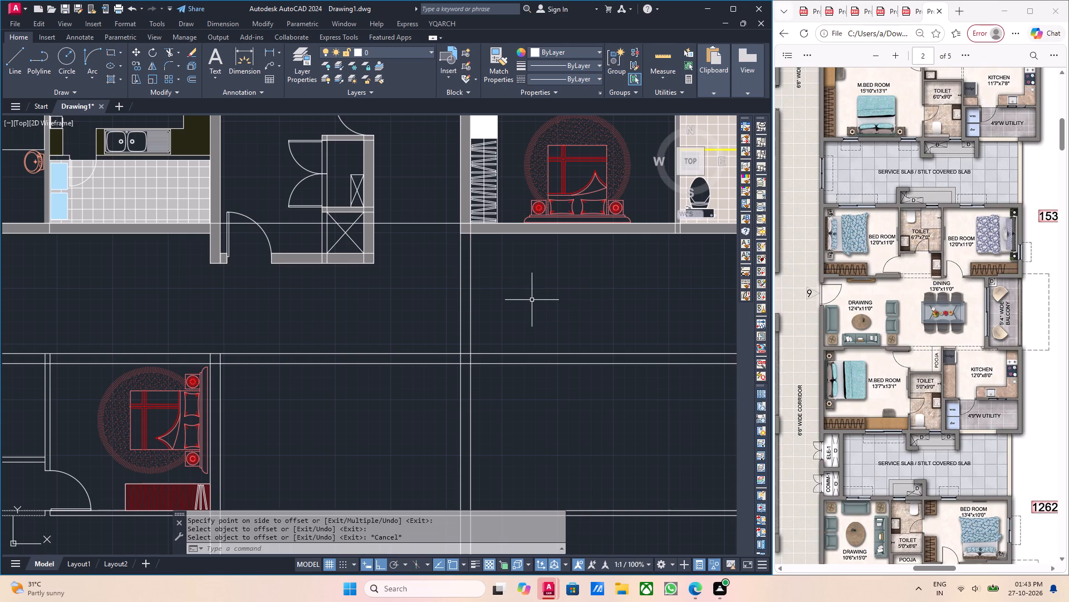
Copy the entire new unit, including its walls, doors, fixtures and furniture, east from its northwest corner onto the offset vertical ray for unit 9.
scroll(527, 303, down, 1)
middle_drag(443, 318, 558, 299)
middle_drag(492, 312, 590, 274)
scroll(553, 310, up, 3)
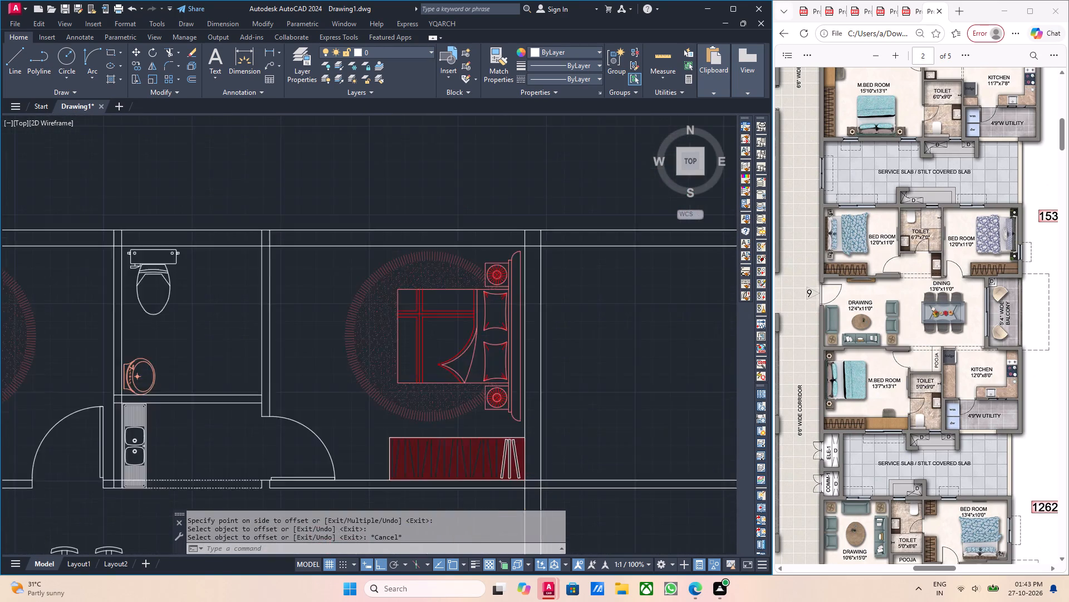
middle_drag(531, 362, 596, 281)
drag(499, 407, 491, 400)
click(403, 349)
scroll(403, 349, down, 2)
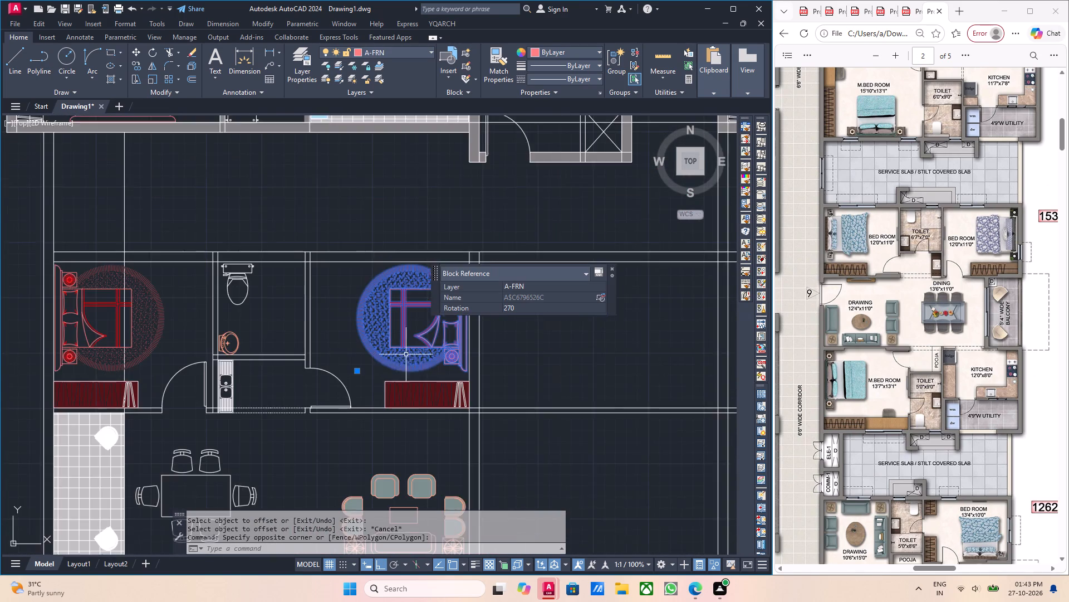
middle_drag(405, 370, 428, 347)
scroll(451, 364, up, 3)
middle_drag(557, 390, 472, 358)
scroll(519, 357, up, 2)
click(507, 375)
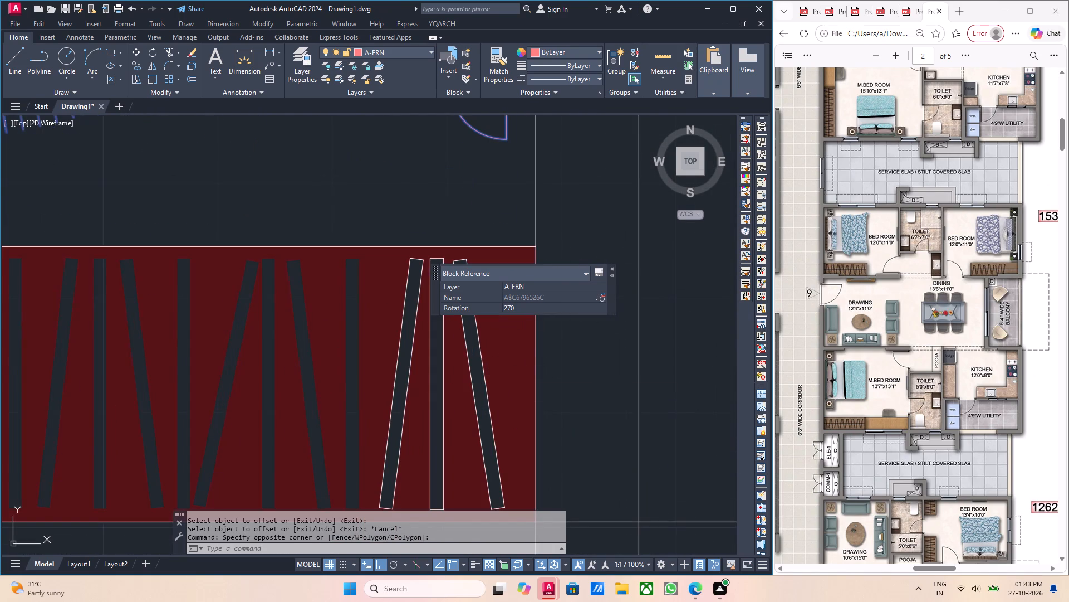
click(480, 367)
scroll(443, 350, down, 3)
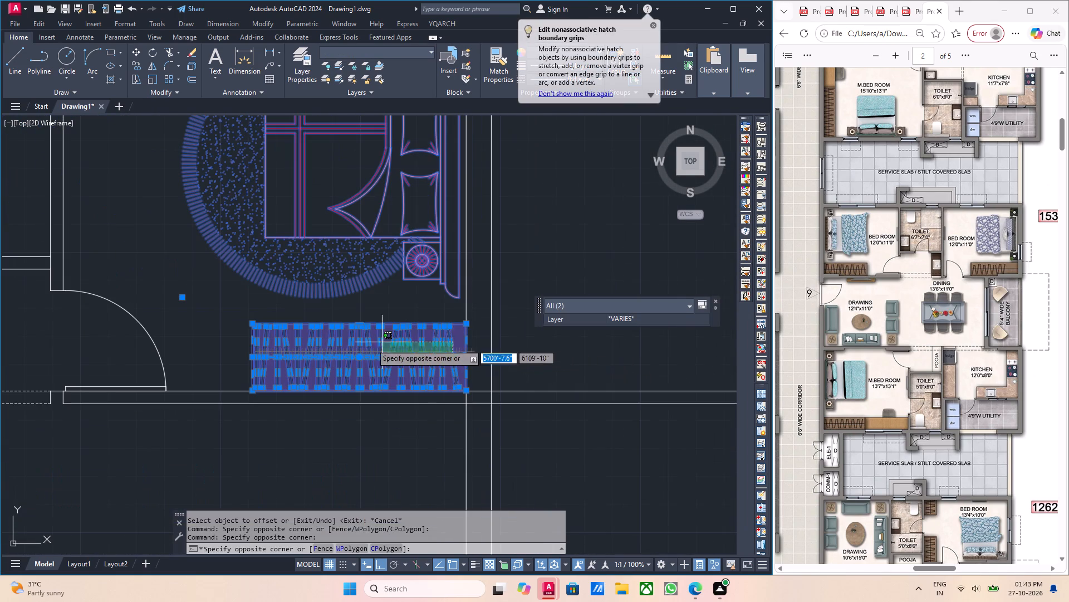
click(209, 322)
scroll(242, 317, down, 2)
middle_drag(193, 329, 375, 326)
scroll(371, 326, up, 2)
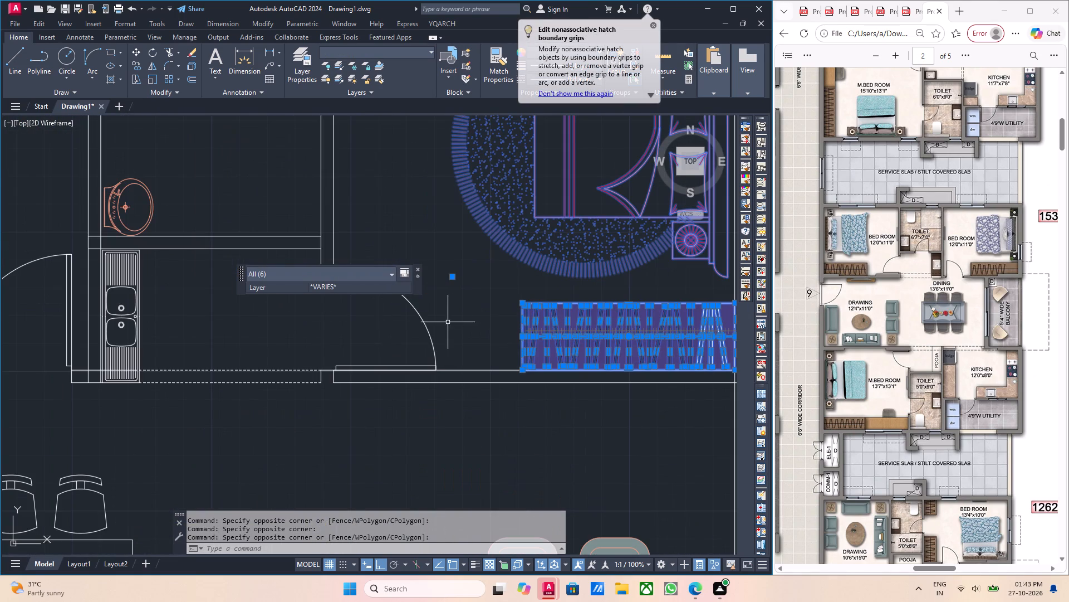
drag(451, 331, 431, 333)
click(389, 327)
scroll(399, 326, down, 3)
middle_drag(361, 330, 412, 341)
scroll(424, 330, up, 3)
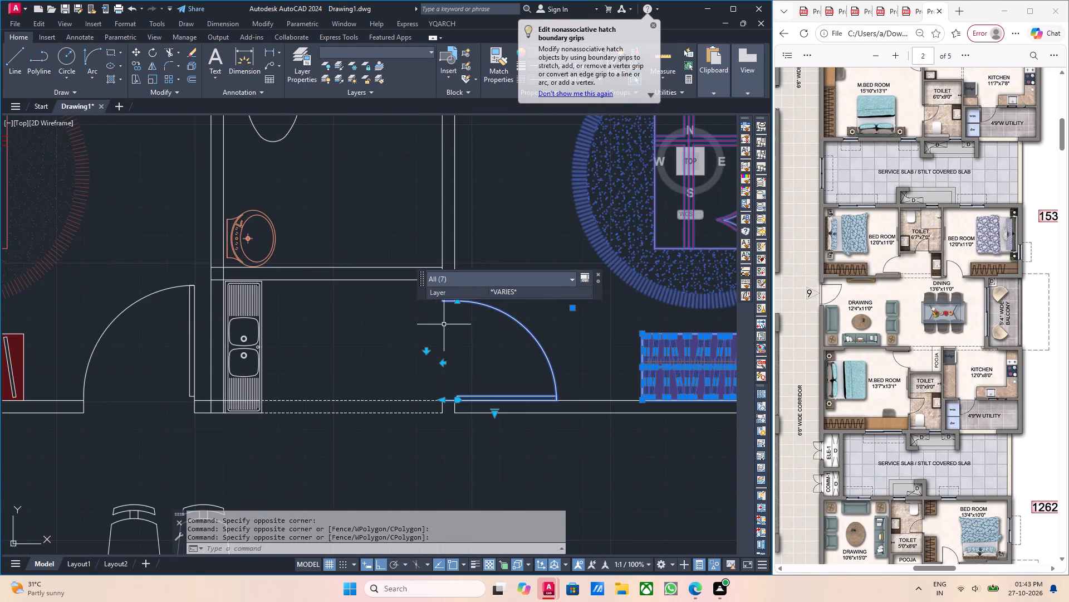
scroll(444, 324, down, 5)
middle_drag(443, 369, 440, 334)
scroll(455, 353, up, 3)
click(482, 436)
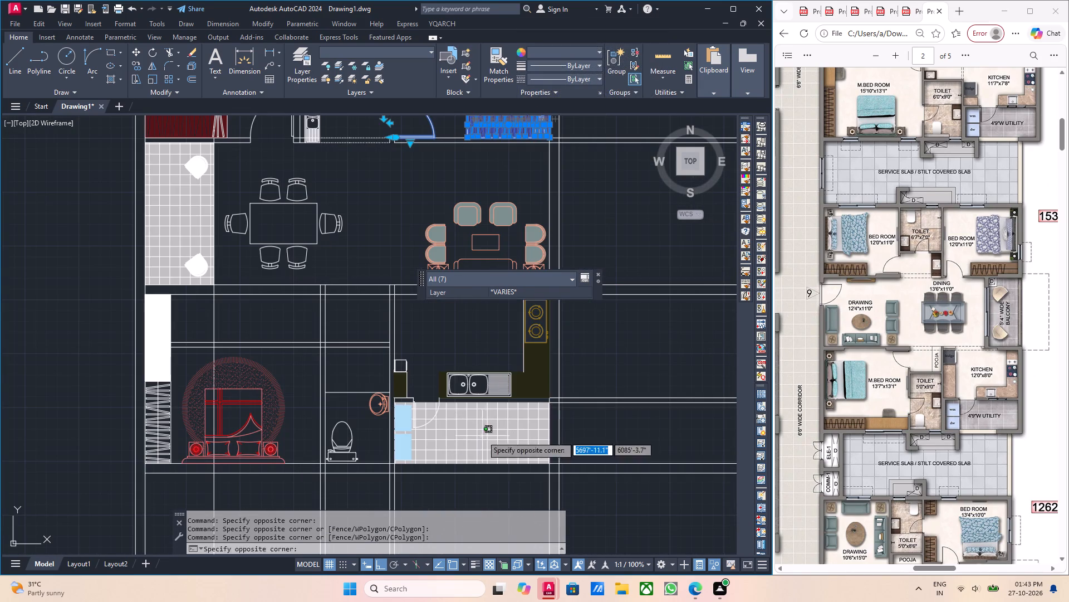
scroll(440, 405, up, 5)
scroll(460, 373, down, 3)
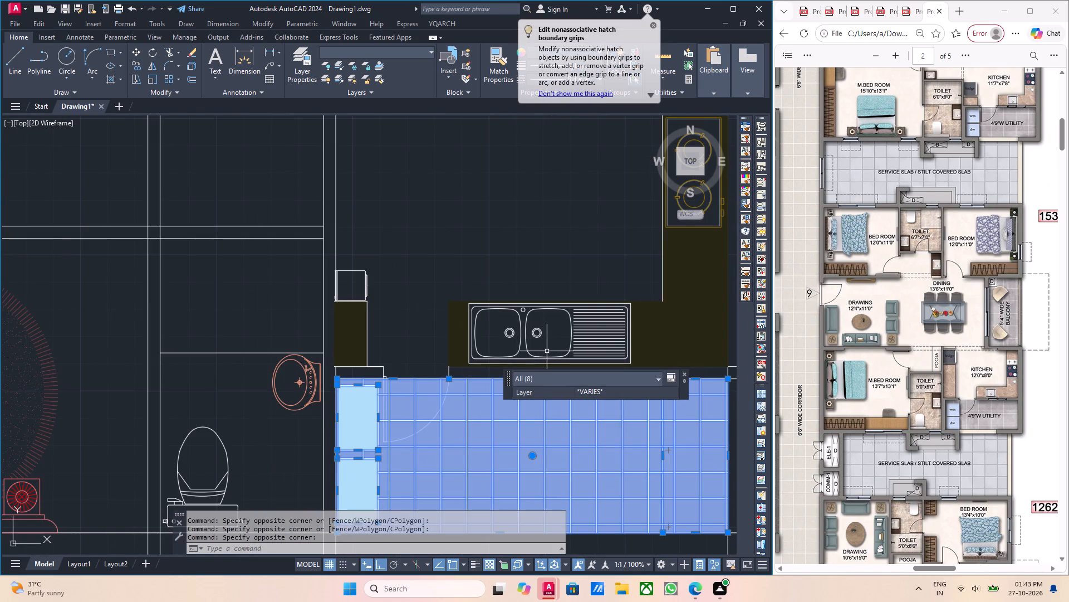
middle_drag(628, 349, 560, 327)
click(586, 315)
click(561, 313)
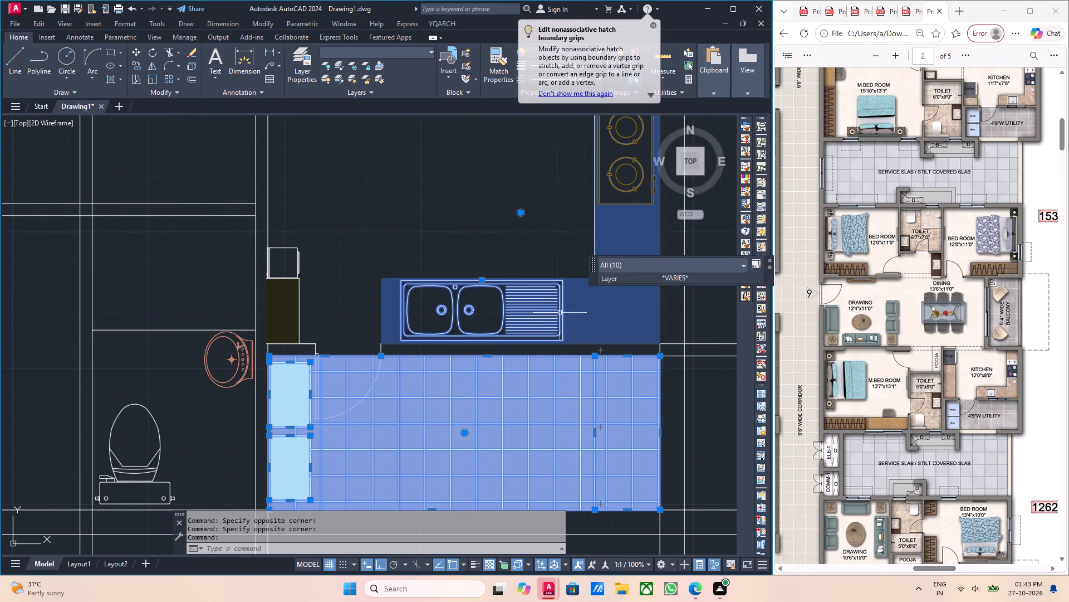
drag(622, 192, 620, 187)
scroll(603, 195, down, 1)
middle_drag(511, 209, 563, 246)
scroll(561, 253, down, 1)
middle_drag(442, 285, 469, 281)
scroll(535, 284, up, 3)
drag(536, 288, 504, 261)
drag(458, 169, 352, 172)
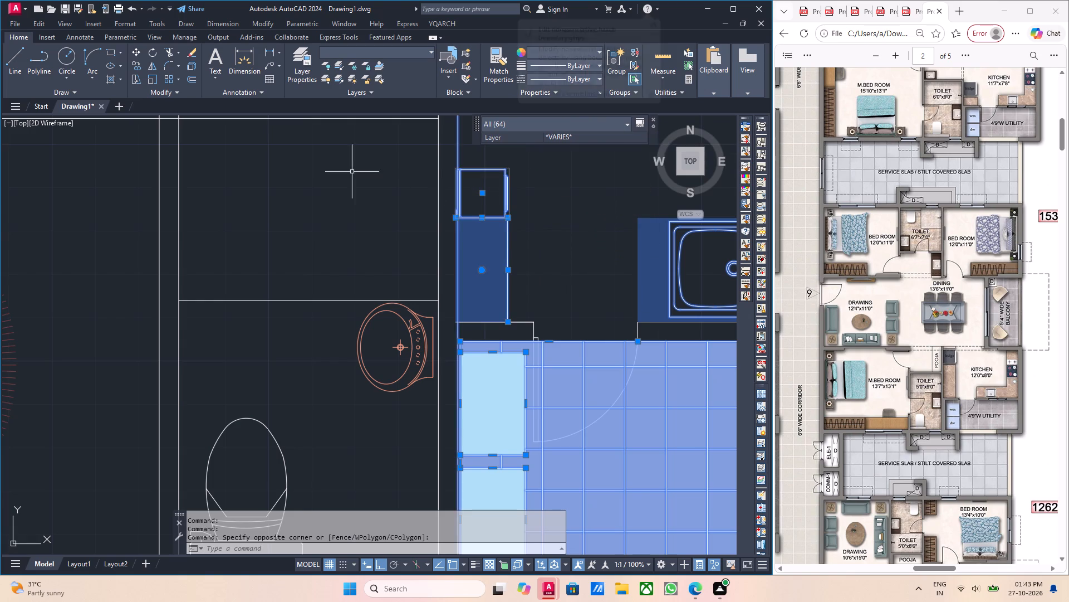
scroll(419, 232, down, 4)
middle_drag(414, 281, 426, 346)
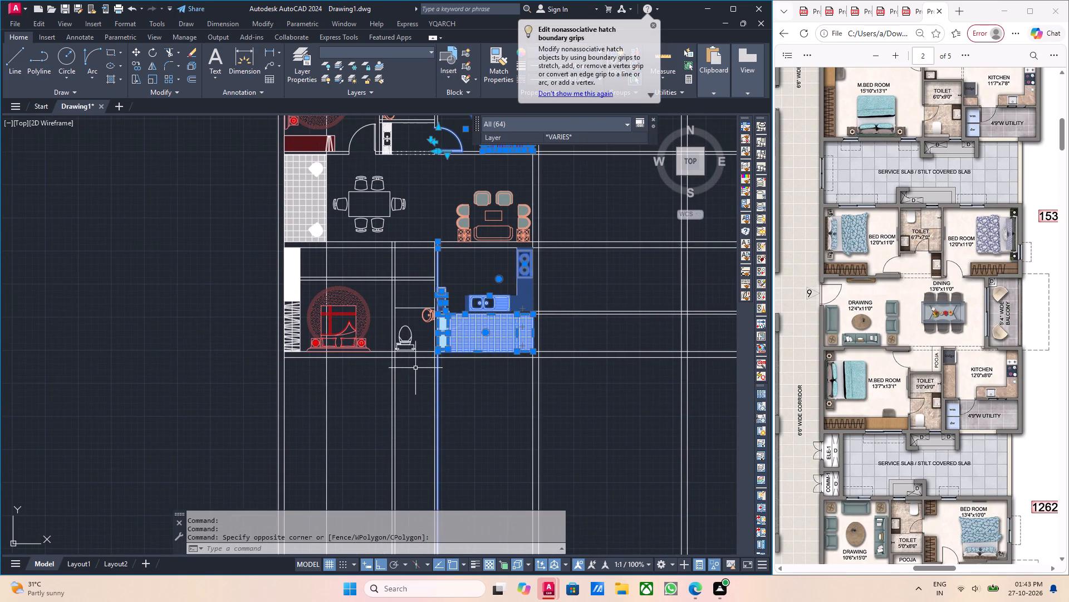
click(418, 364)
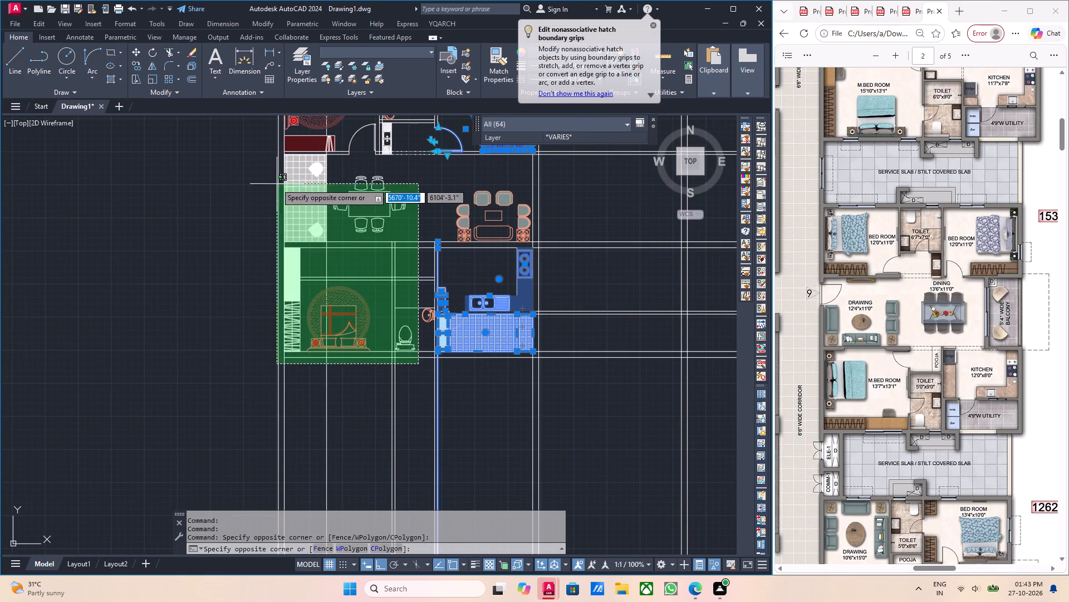
click(265, 177)
middle_drag(366, 248, 370, 367)
drag(504, 491, 501, 484)
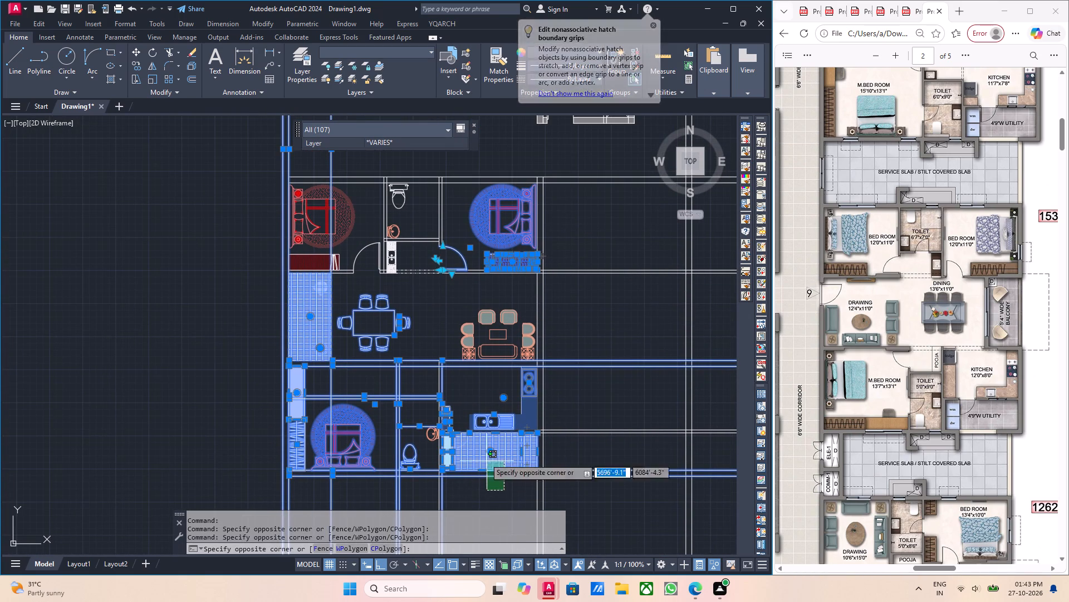
click(303, 168)
middle_drag(387, 222, 345, 242)
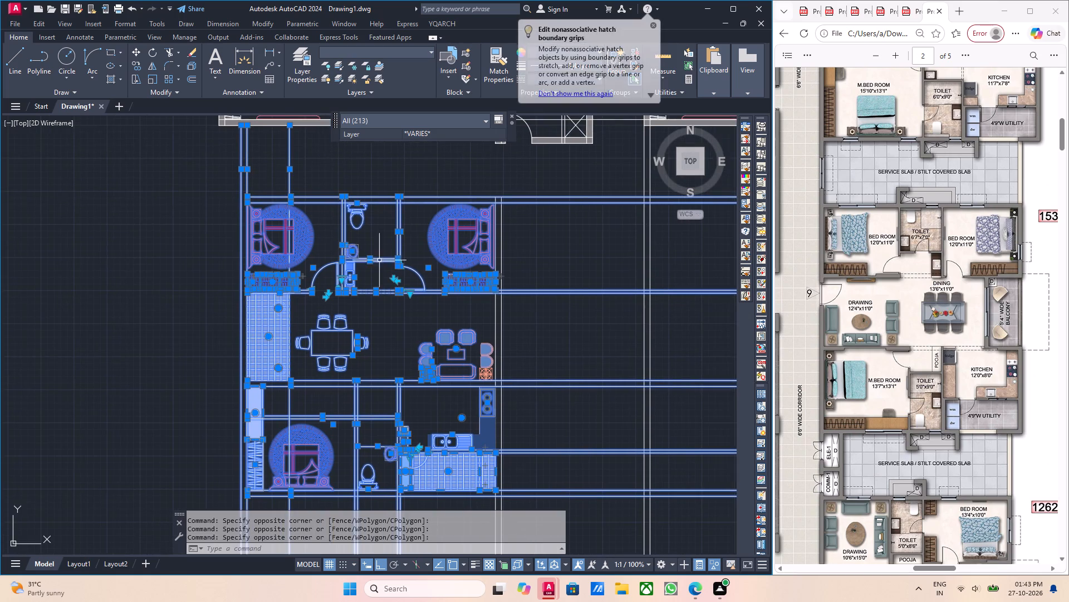
scroll(401, 263, down, 1)
scroll(453, 343, up, 5)
drag(474, 308, 448, 295)
click(405, 268)
scroll(434, 266, down, 3)
scroll(488, 263, up, 1)
middle_drag(488, 271, 467, 343)
drag(453, 294, 438, 284)
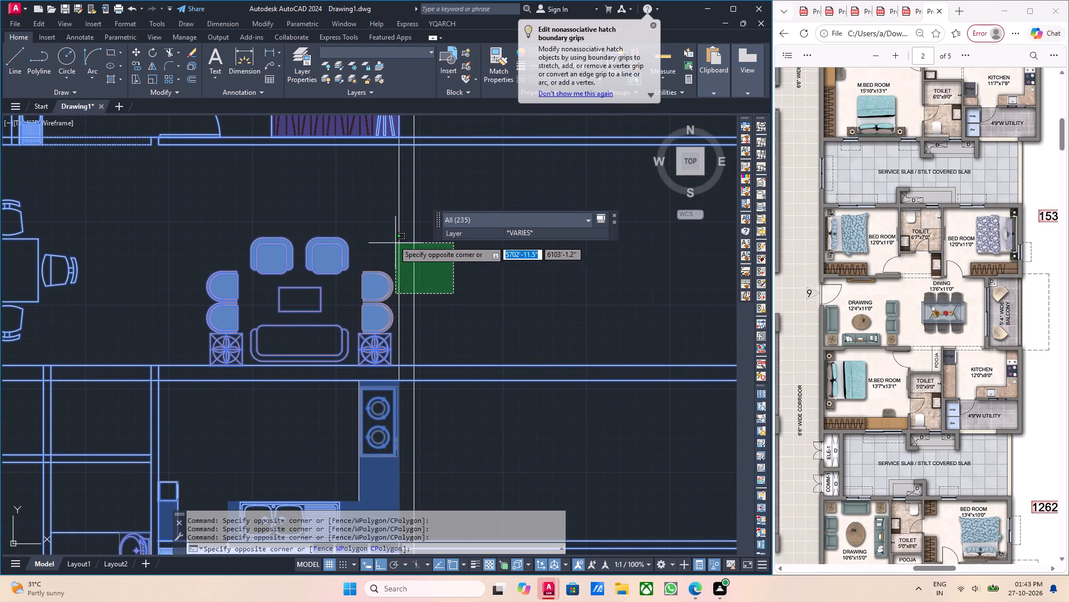
click(383, 228)
scroll(408, 234, down, 3)
middle_drag(448, 268, 443, 304)
middle_drag(433, 294, 364, 301)
middle_click(342, 288)
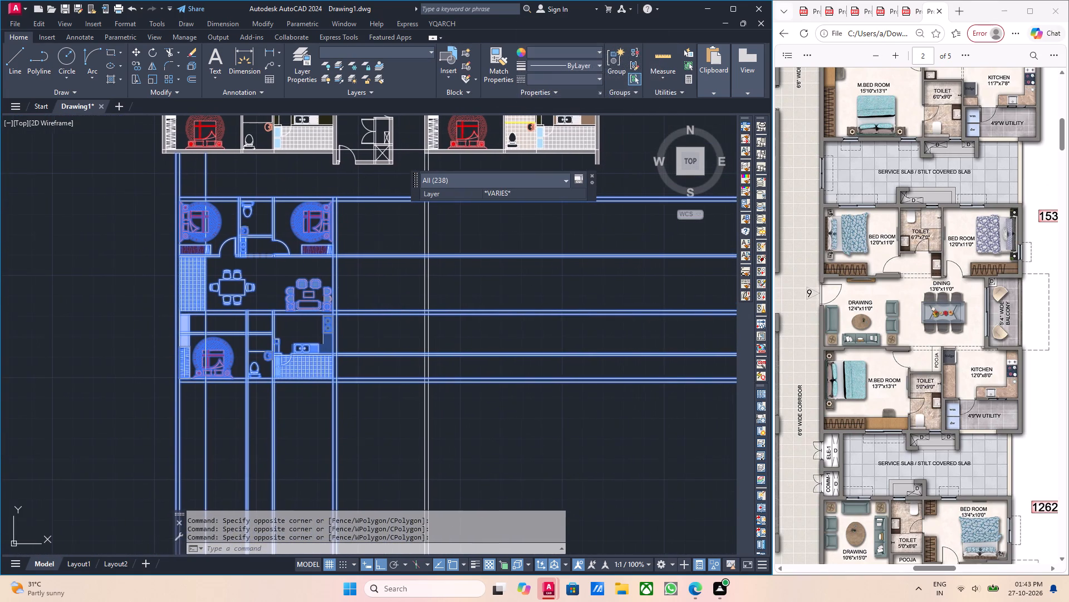
click(364, 288)
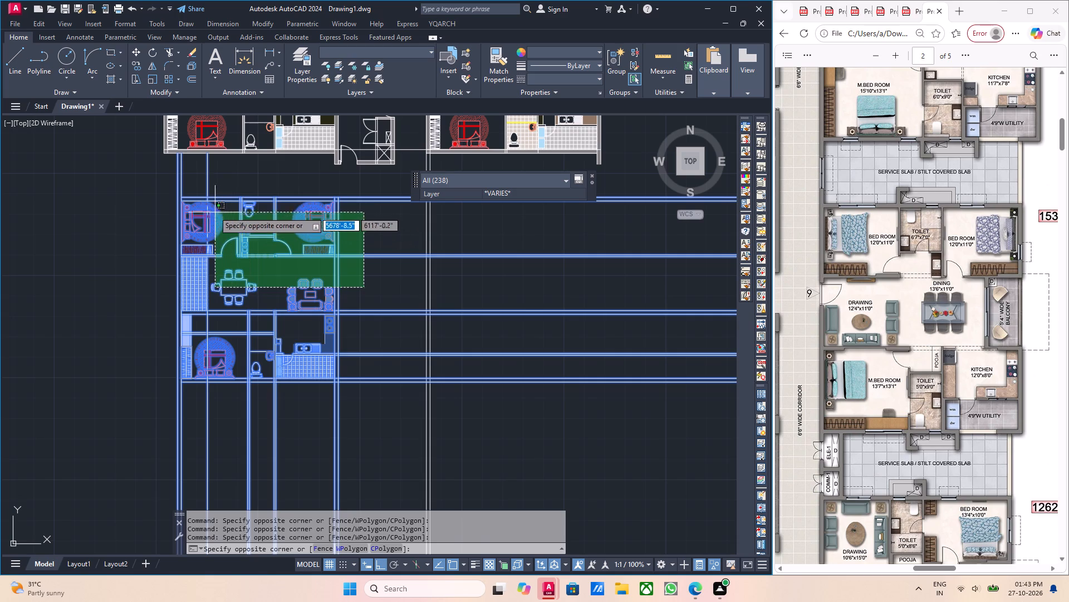
click(143, 190)
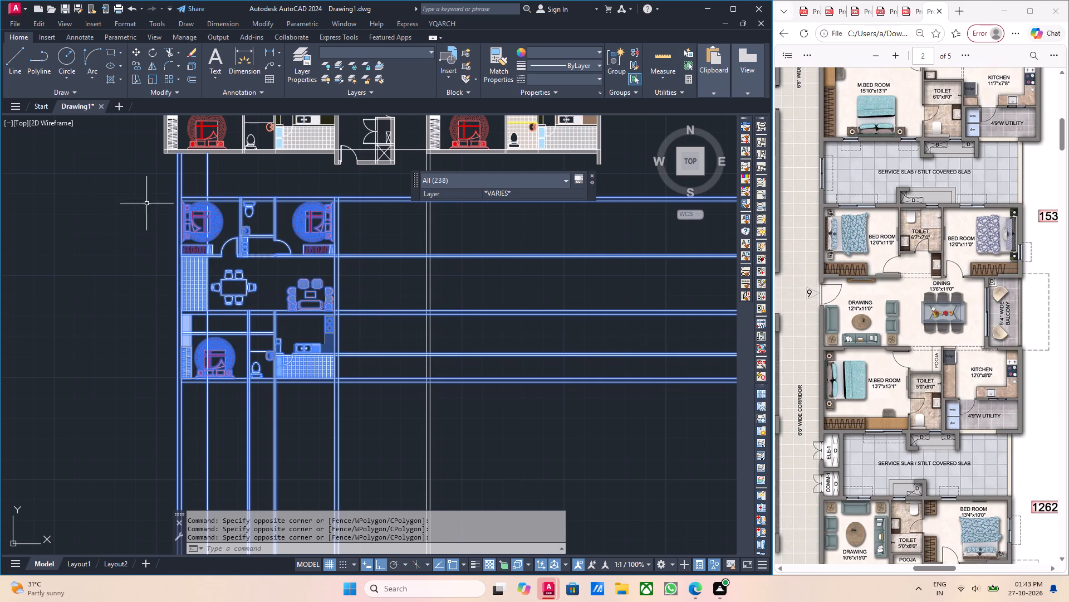
scroll(241, 421, up, 1)
drag(229, 401, 207, 374)
click(159, 341)
scroll(210, 365, down, 2)
middle_drag(292, 361, 302, 387)
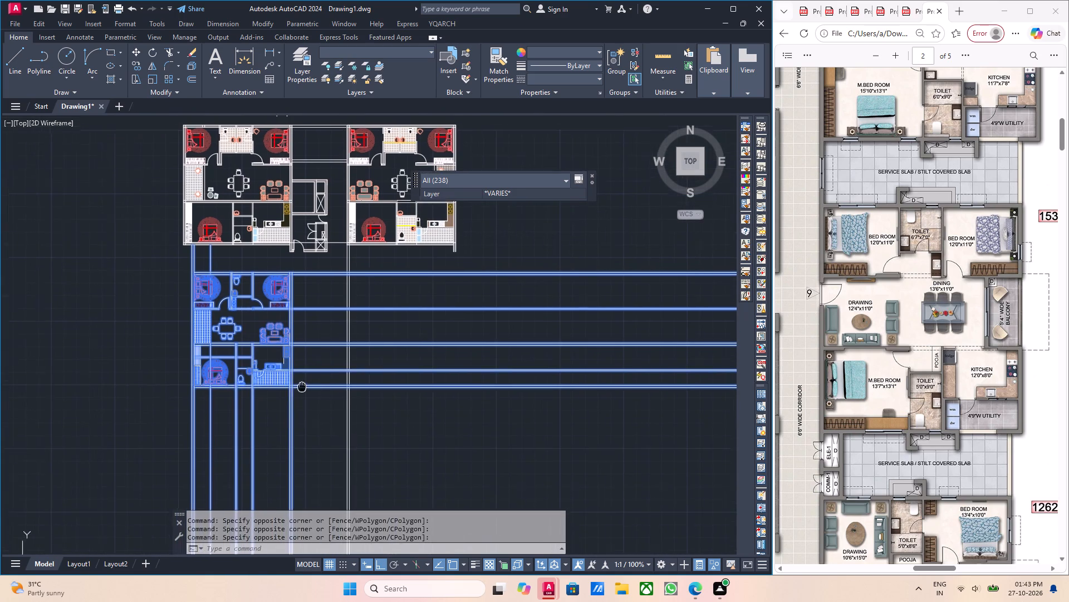
middle_drag(302, 387, 302, 388)
middle_drag(279, 327, 291, 357)
scroll(208, 312, up, 4)
middle_drag(205, 297, 212, 312)
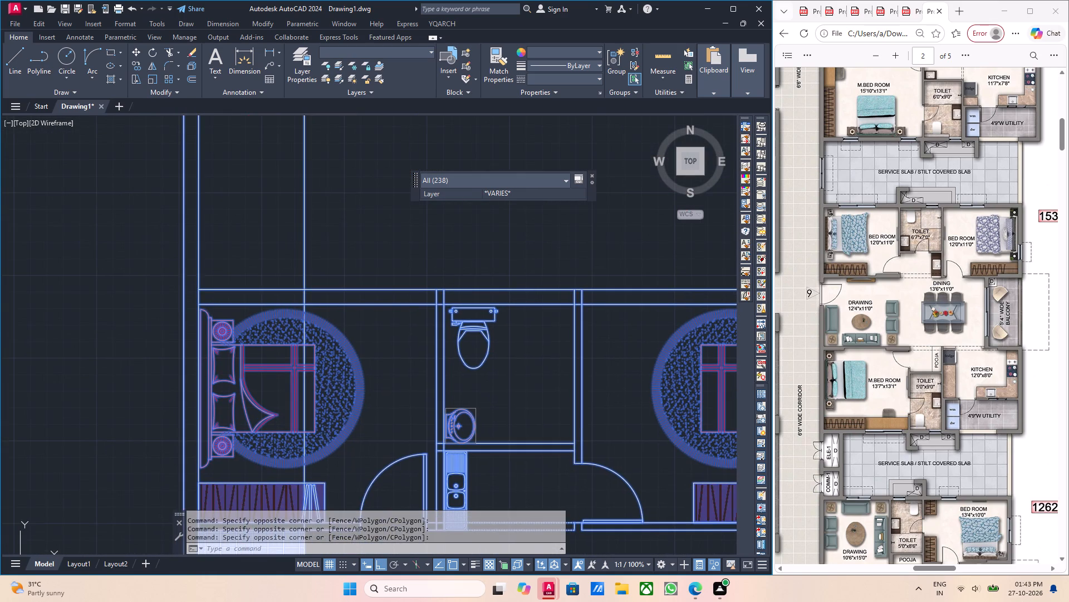
text(co)
key(Return)
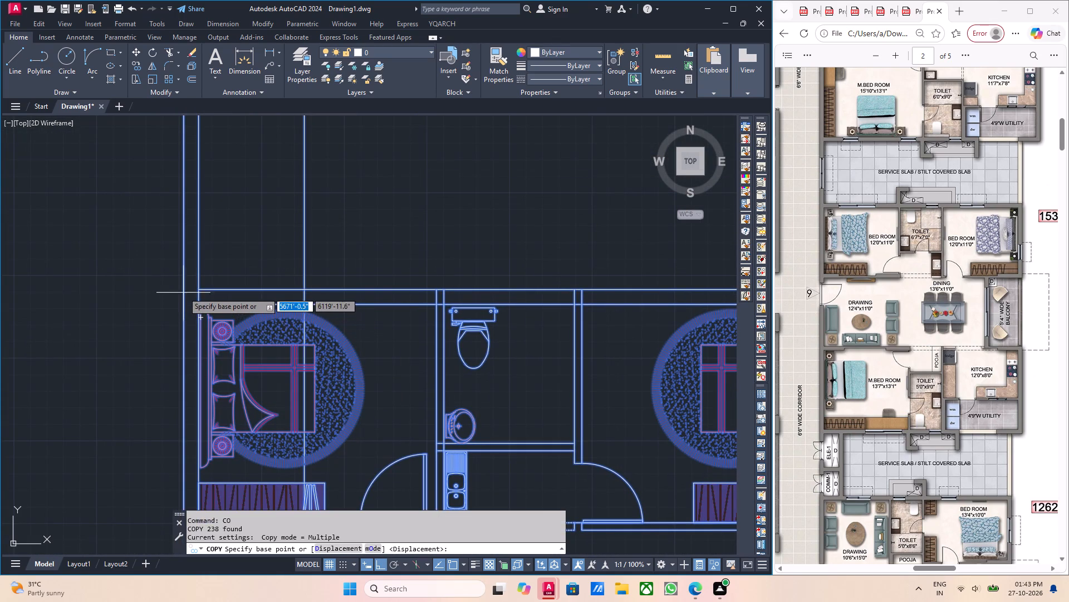
click(198, 291)
scroll(356, 310, down, 3)
middle_drag(443, 321, 352, 342)
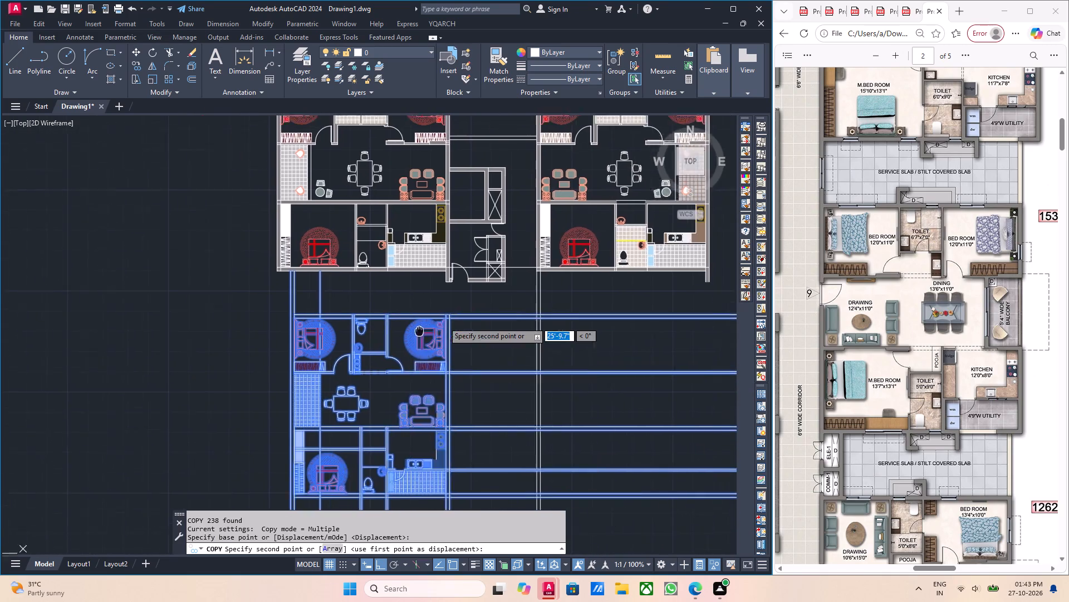
middle_drag(352, 342, 287, 361)
scroll(379, 339, up, 2)
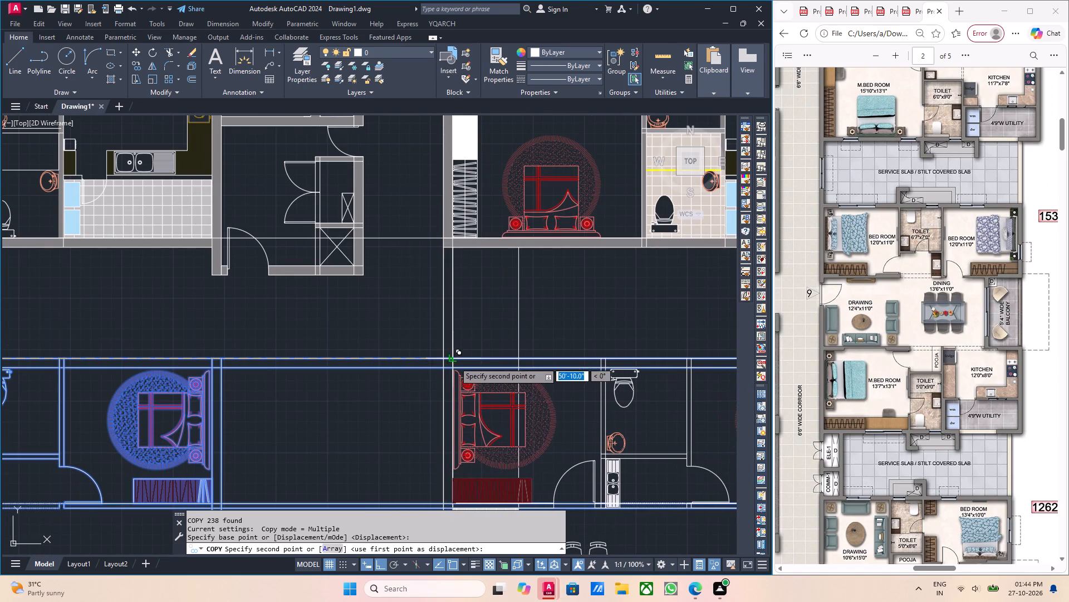
click(456, 370)
scroll(436, 363, down, 2)
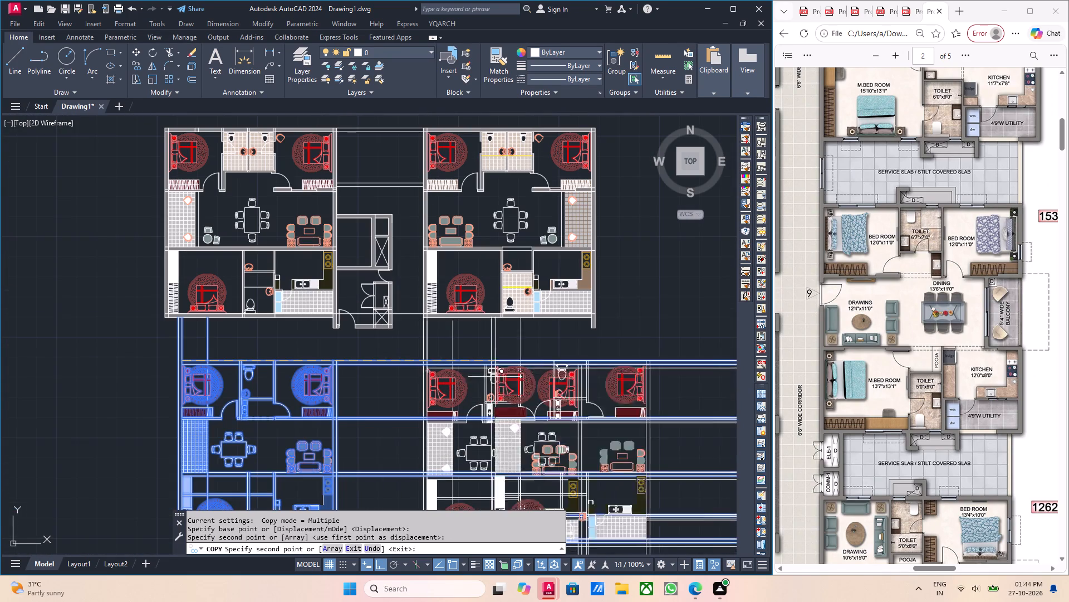
key(Escape)
Examine the copied unit's rooms and its alignment with the original unit and the existing units to the north.
scroll(534, 415, down, 1)
middle_drag(561, 431, 506, 383)
scroll(507, 385, up, 1)
middle_drag(526, 403, 506, 366)
middle_drag(497, 409, 492, 360)
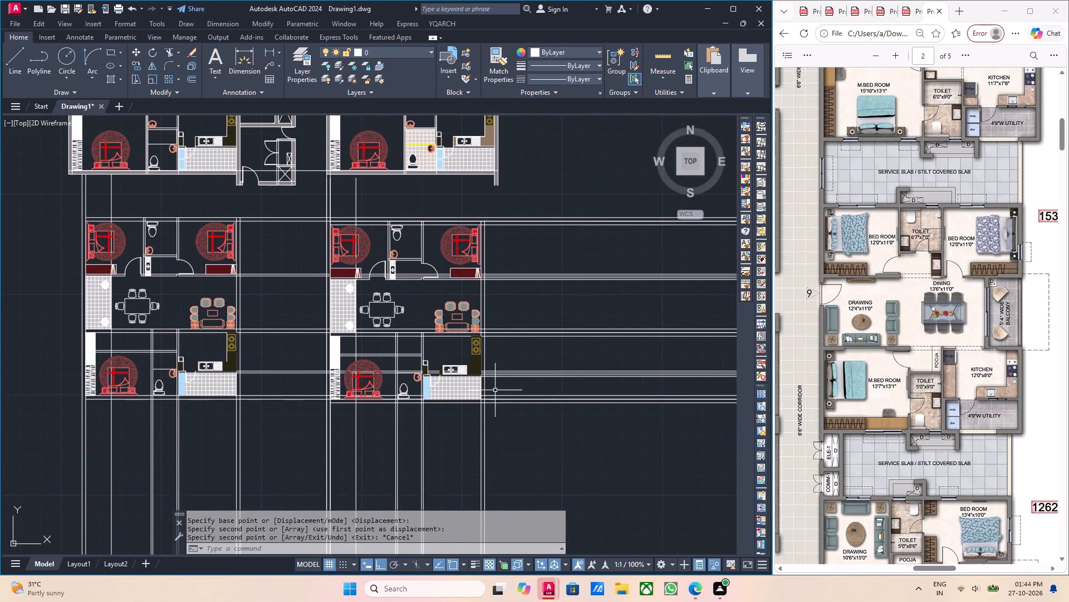
middle_drag(492, 391, 467, 330)
middle_drag(478, 367, 486, 438)
scroll(488, 402, down, 2)
middle_drag(491, 401, 479, 376)
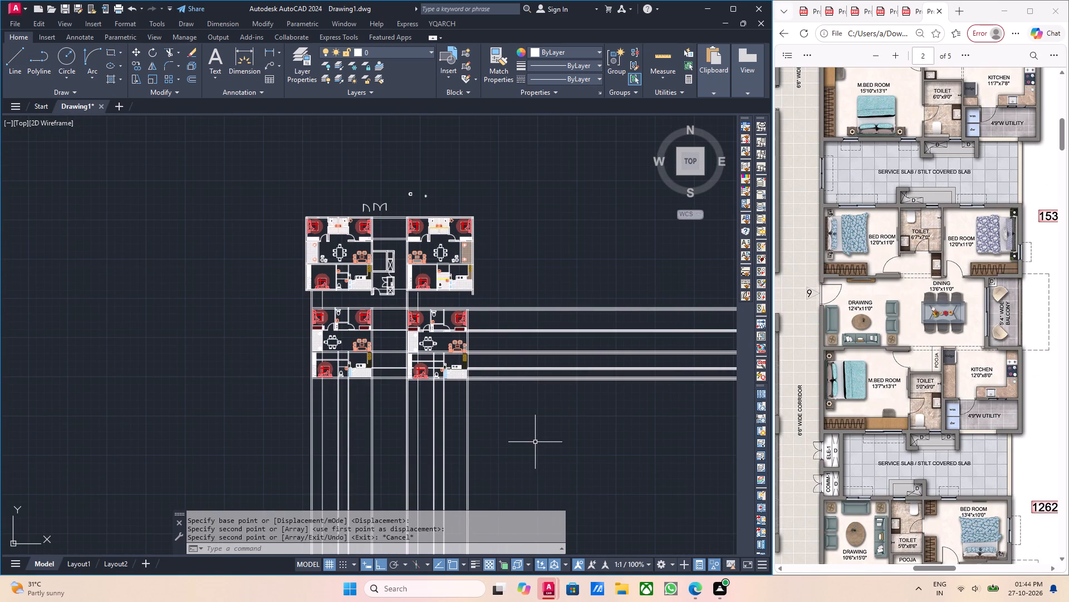
Save the drawing in the Documents folder under the file name "appartment plan".
key(ctrl+s)
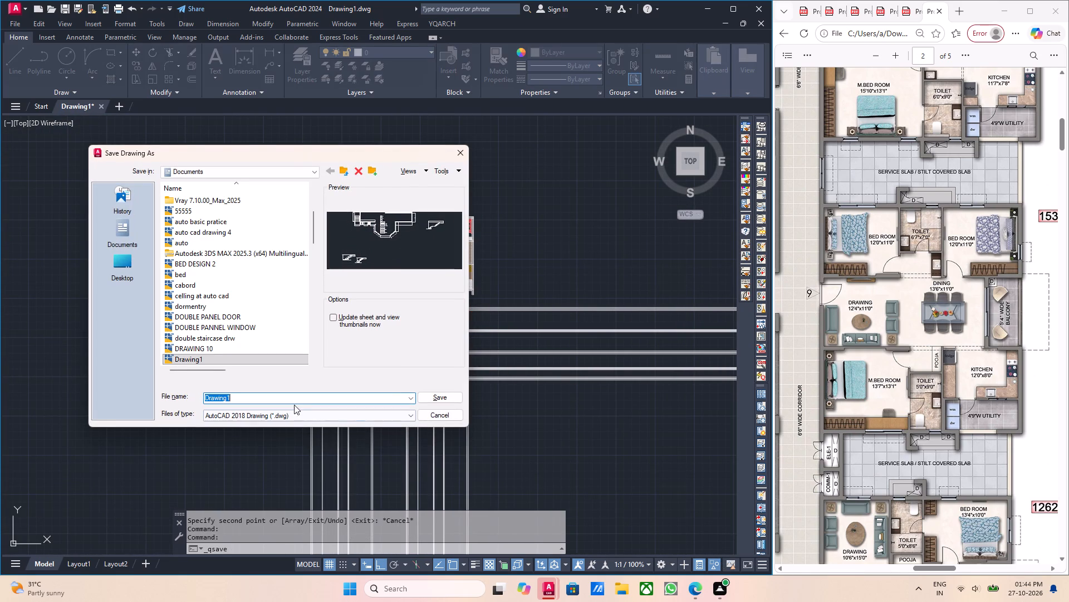
click(281, 399)
key(BackSpace)
key(BackSpace)
key(BackSpace)
key(BackSpace)
key(BackSpace)
key(BackSpace)
key(BackSpace)
key(BackSpace)
key(BackSpace)
key(BackSpace)
key(BackSpace)
key(BackSpace)
key(BackSpace)
key(BackSpace)
key(BackSpace)
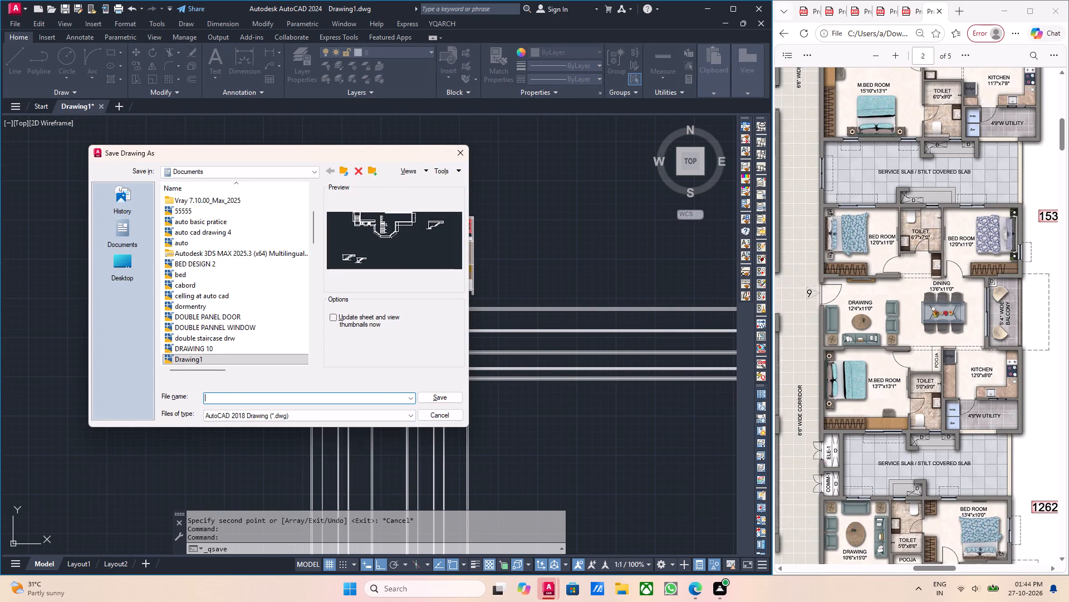
key(a)
key(p)
text(pra)
key(BackSpace)
key(BackSpace)
key(a)
text(rtment pa)
key(BackSpace)
text(la)
text(n)
key(space)
key(Return)
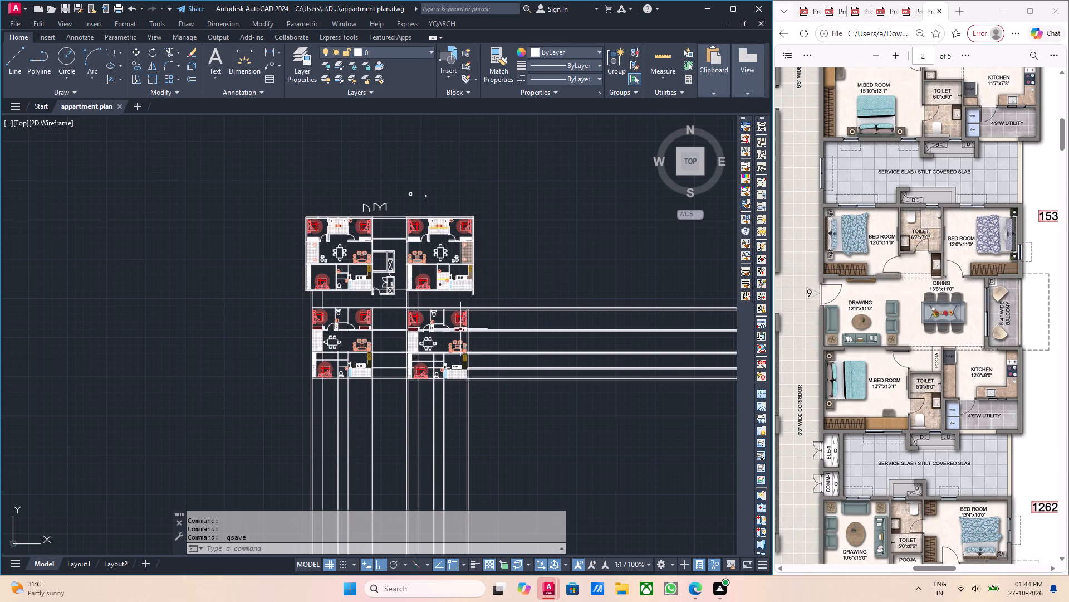
Examine the copied unit's toilet, wash area and bedroom doors against unit 9 in the PDF reference.
middle_drag(450, 343, 428, 350)
scroll(453, 332, up, 1)
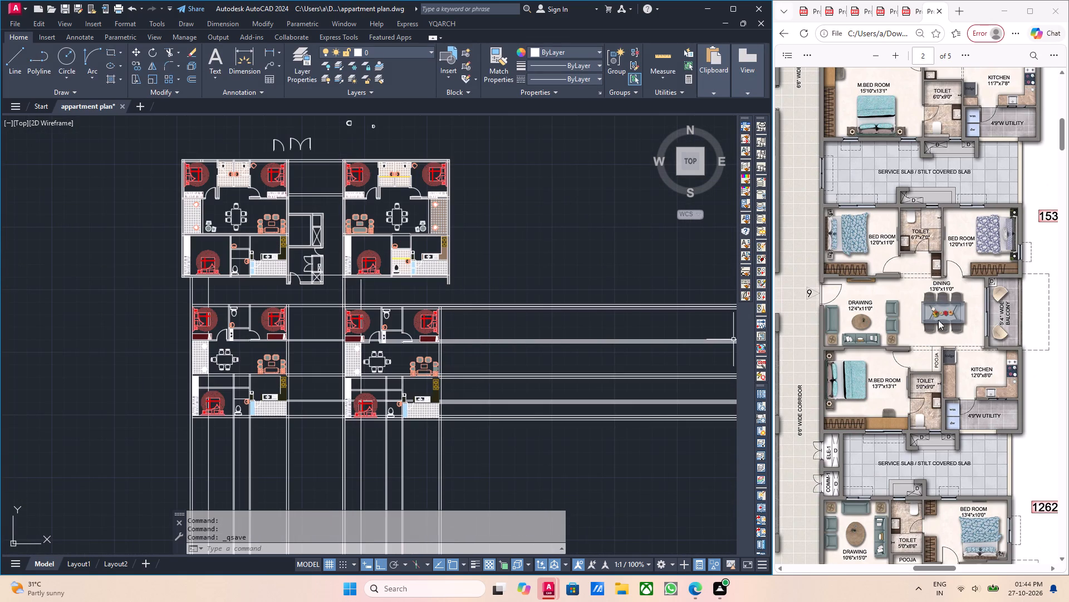
middle_drag(948, 320, 1024, 310)
middle_drag(1018, 312, 905, 332)
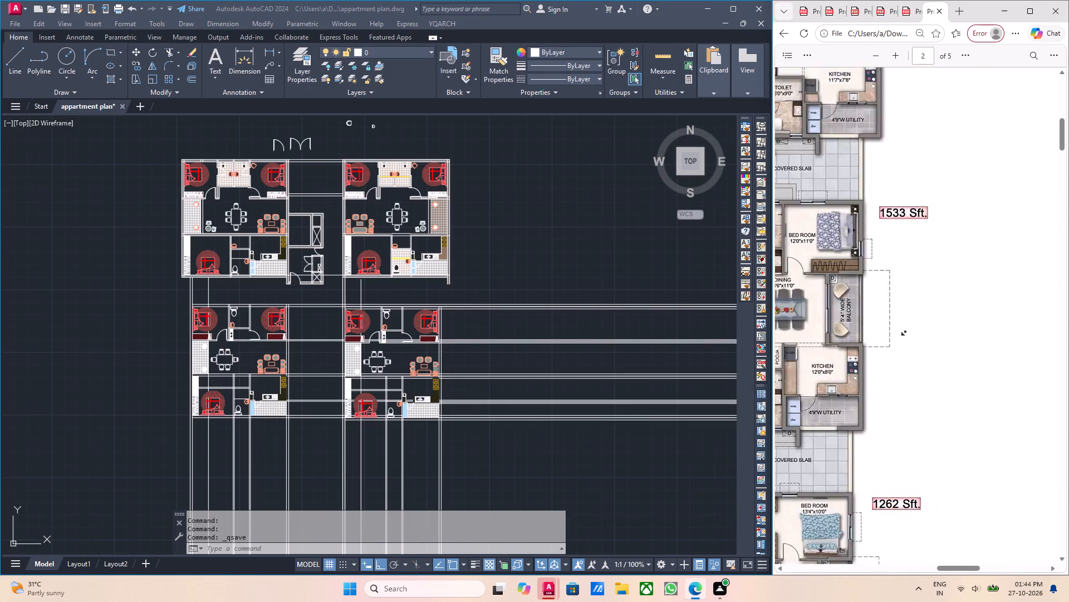
middle_drag(905, 332, 894, 333)
scroll(418, 345, up, 2)
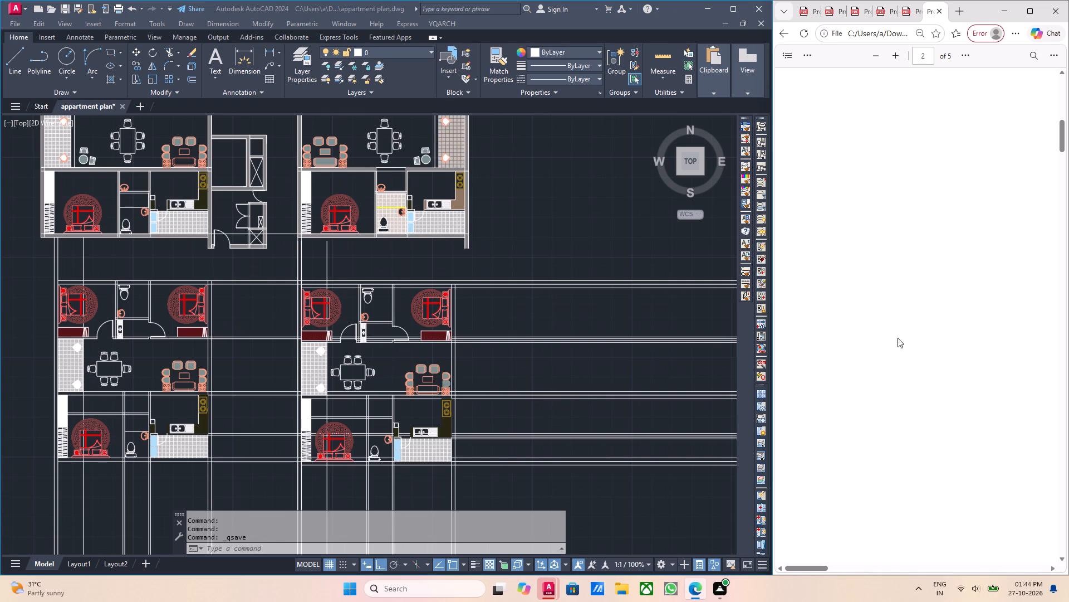
middle_drag(914, 338, 1009, 333)
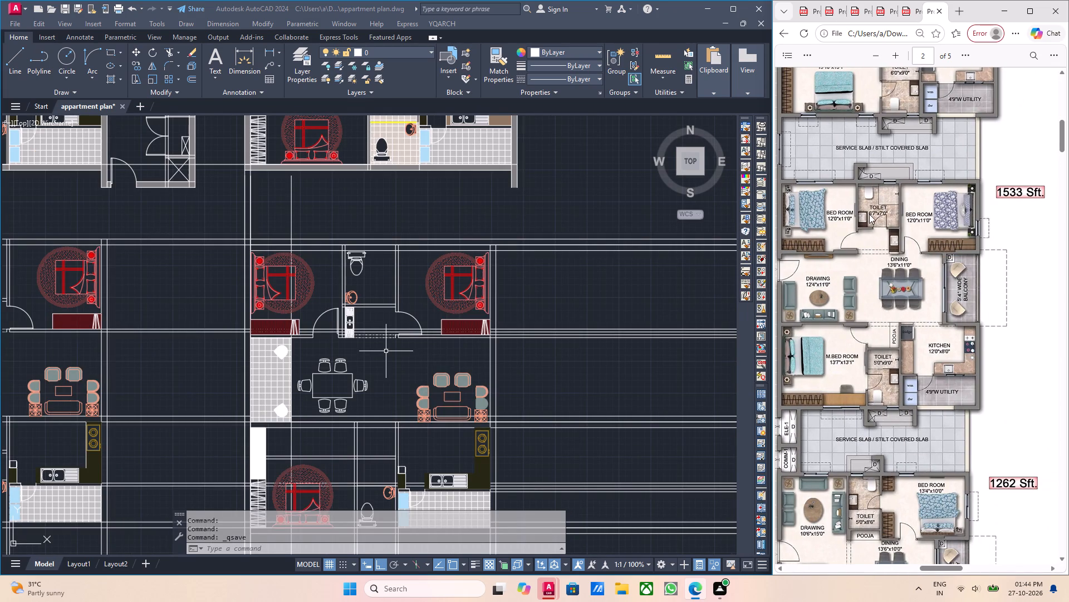
scroll(344, 328, up, 2)
scroll(348, 317, down, 4)
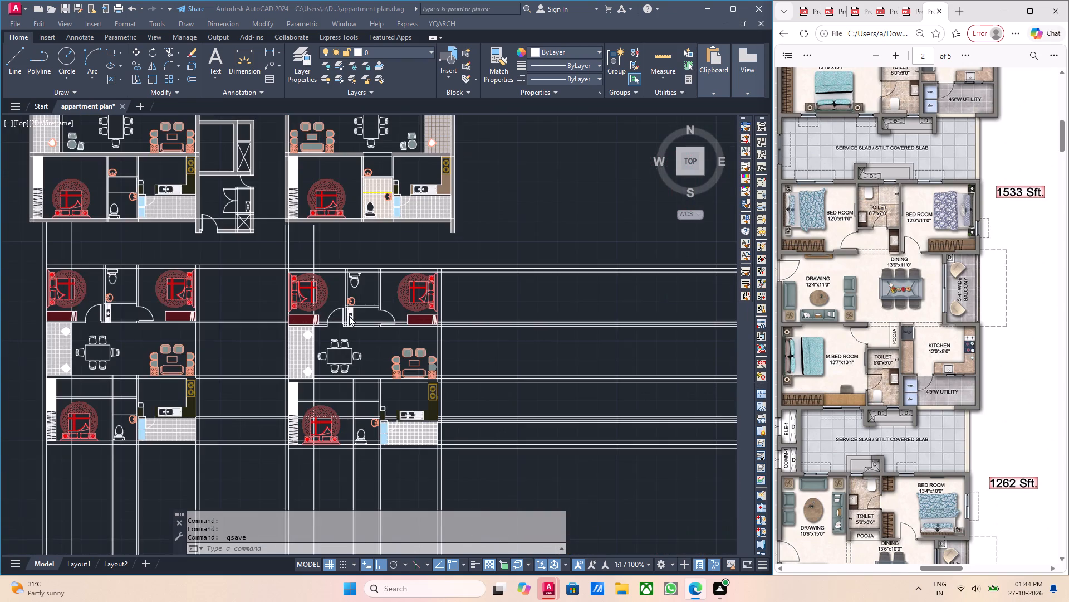
scroll(352, 314, up, 4)
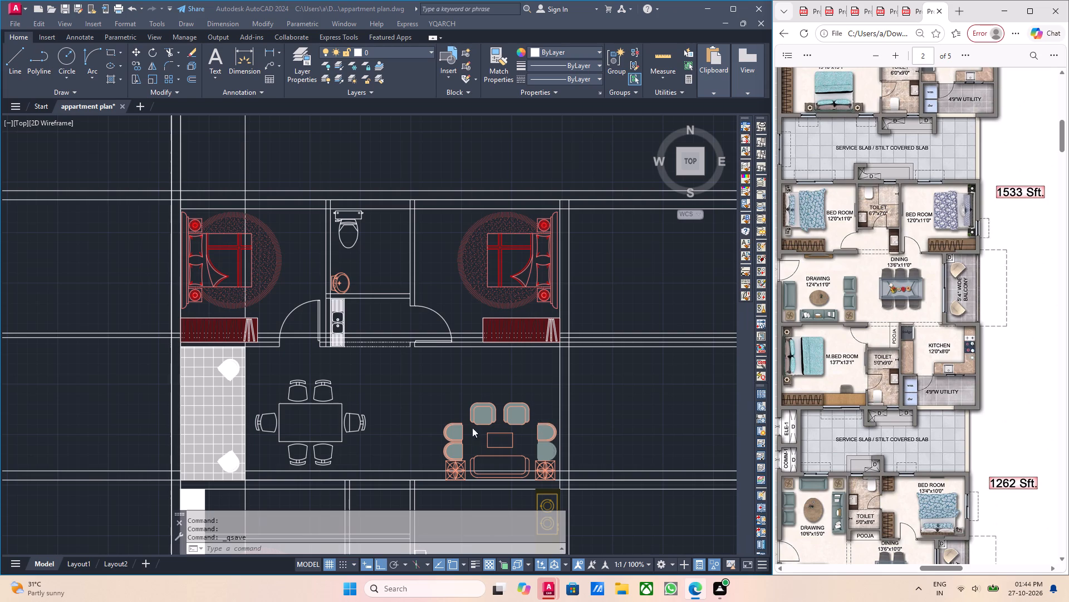
scroll(479, 309, up, 1)
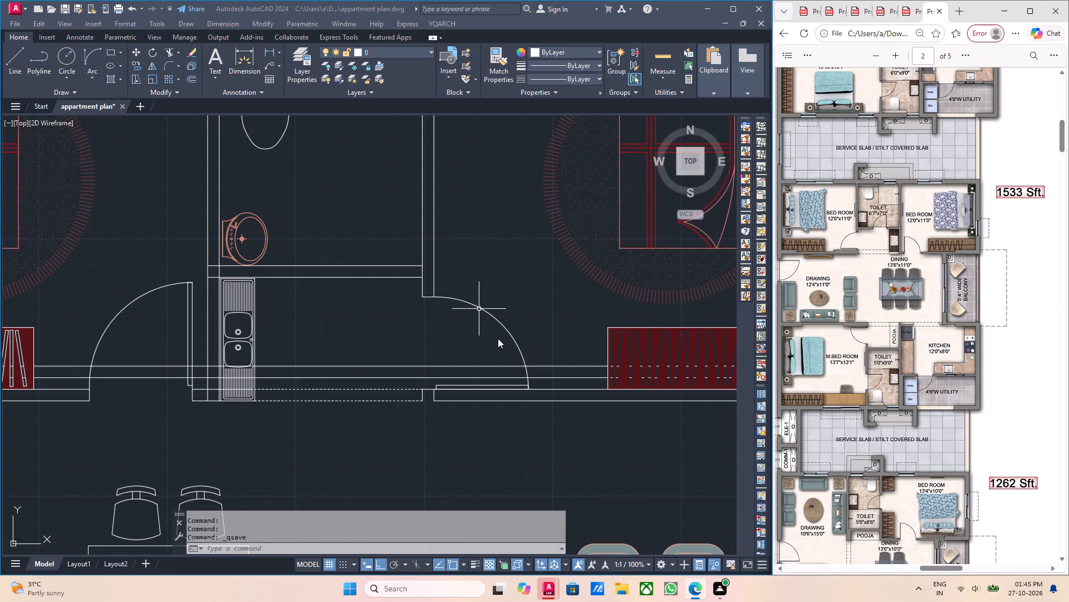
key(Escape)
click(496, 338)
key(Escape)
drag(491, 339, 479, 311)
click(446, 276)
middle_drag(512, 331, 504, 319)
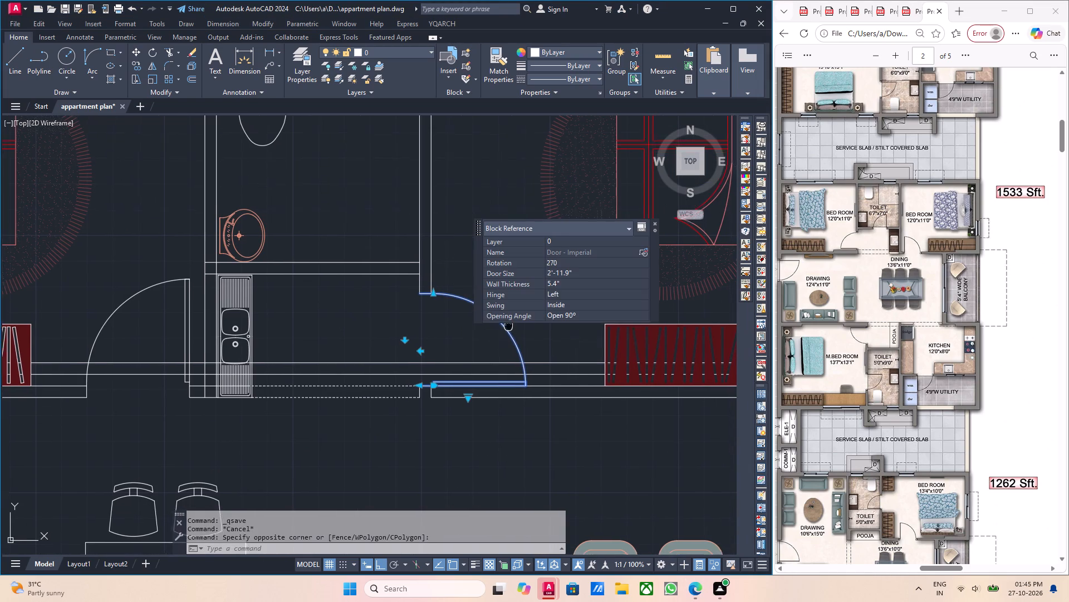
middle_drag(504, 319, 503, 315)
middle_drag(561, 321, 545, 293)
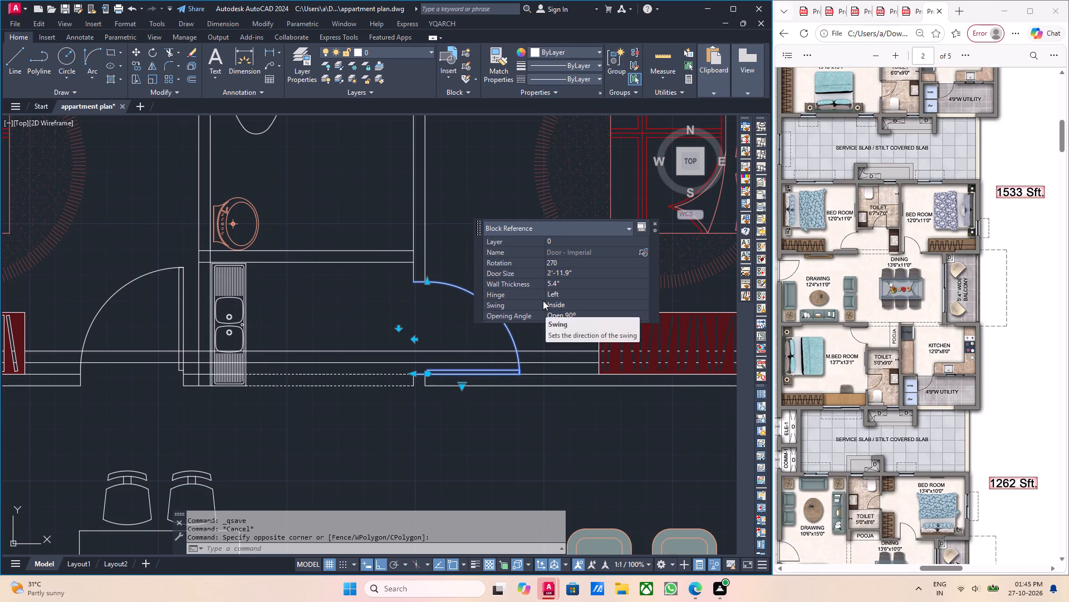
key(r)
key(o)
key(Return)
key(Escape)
Rotate unit 9's northeast bedroom door 90° counterclockwise about the western end of its block at the wall corner.
drag(498, 312, 492, 308)
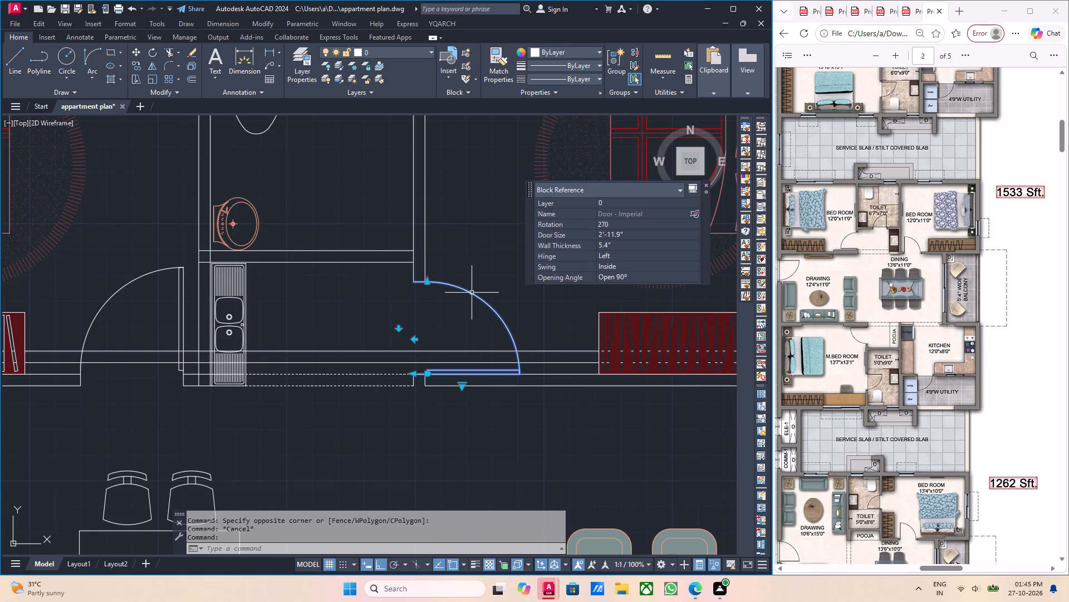
key(r)
key(o)
key(Return)
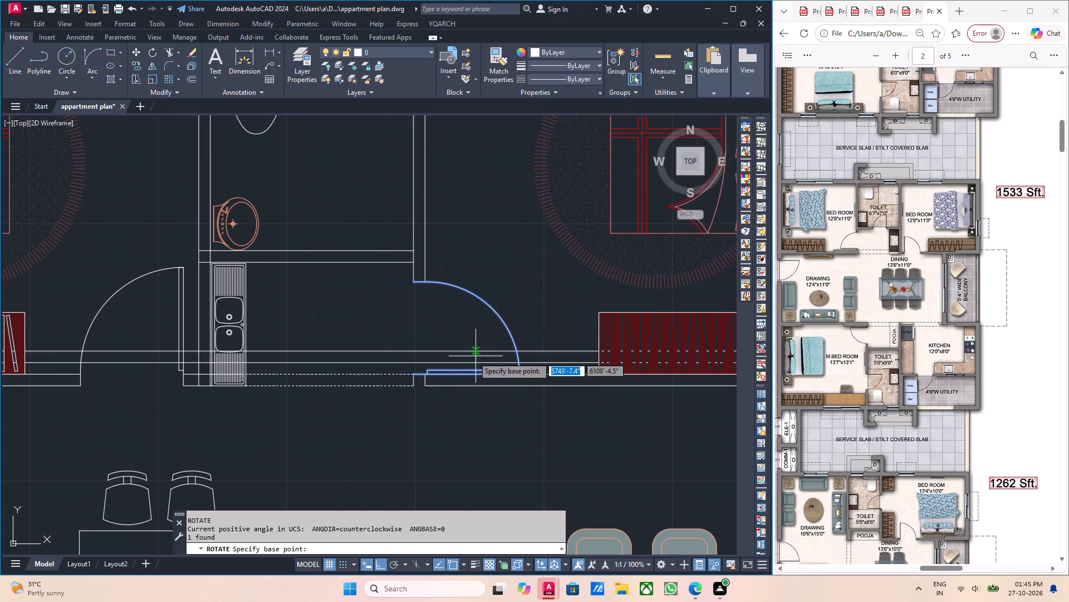
click(414, 372)
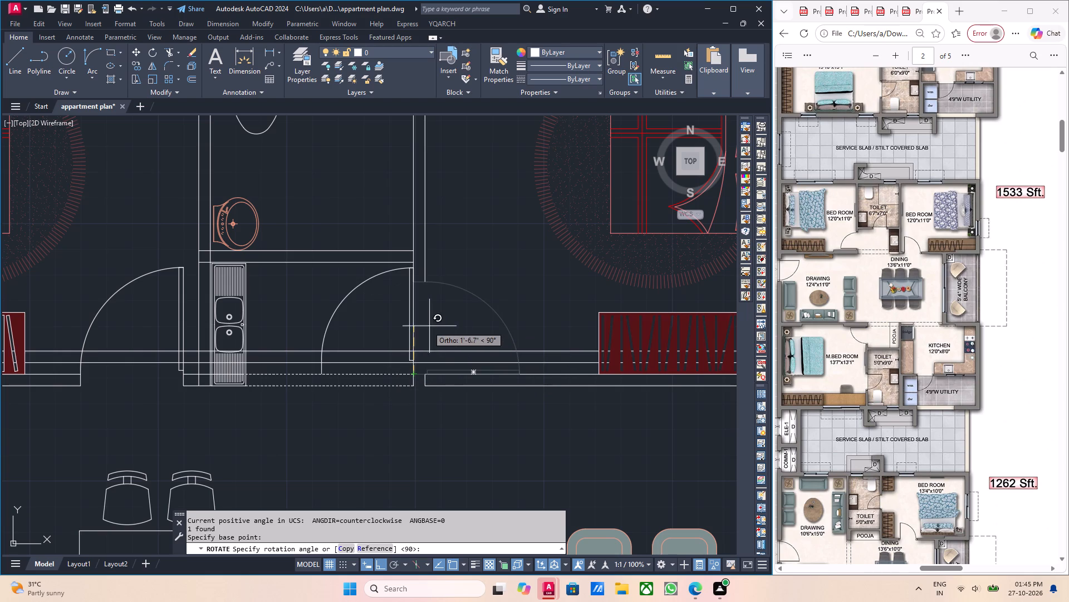
click(415, 329)
Move the rotated bedroom door east along the bedroom's south wall, using its southeast corner as the base point.
scroll(425, 343, up, 2)
drag(424, 334, 393, 333)
click(348, 323)
scroll(484, 319, up, 1)
middle_drag(477, 321, 450, 321)
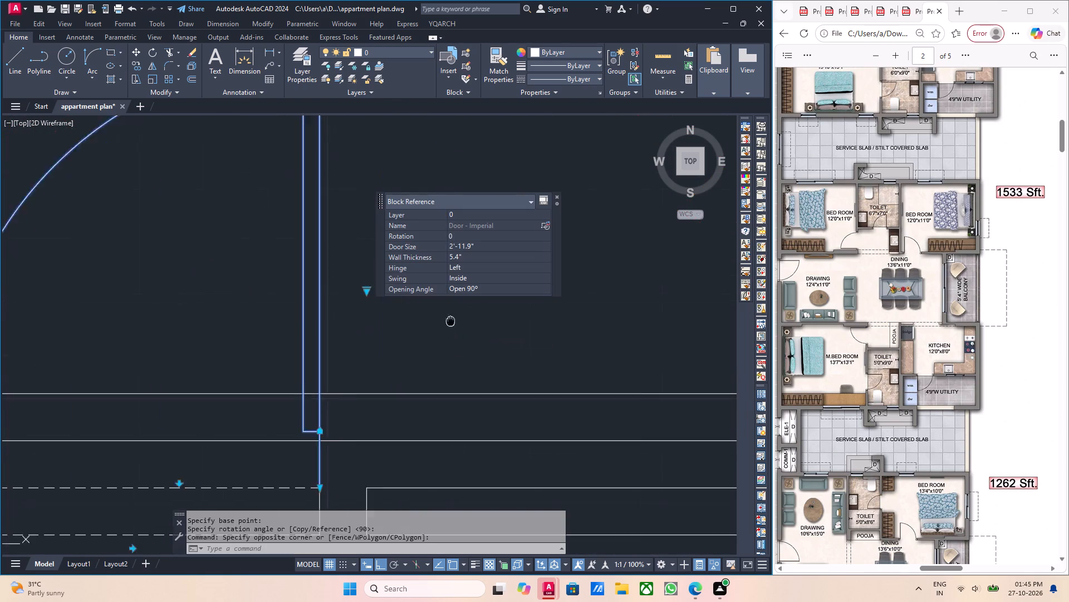
middle_drag(450, 321, 390, 317)
scroll(390, 317, down, 1)
scroll(437, 322, up, 1)
scroll(437, 322, down, 1)
middle_drag(422, 329, 460, 328)
key(m)
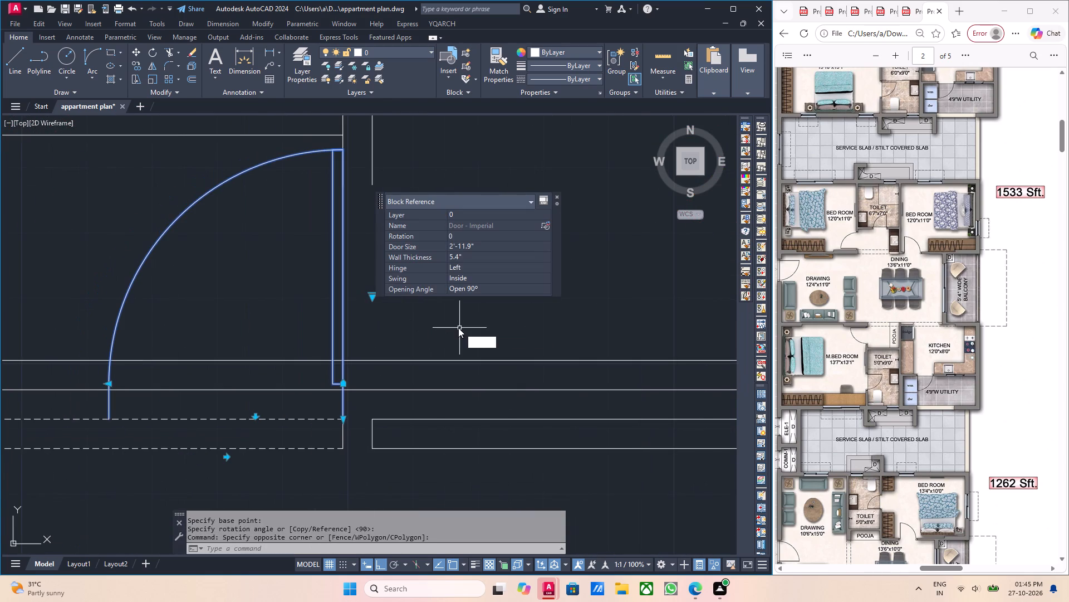
key(Return)
click(343, 421)
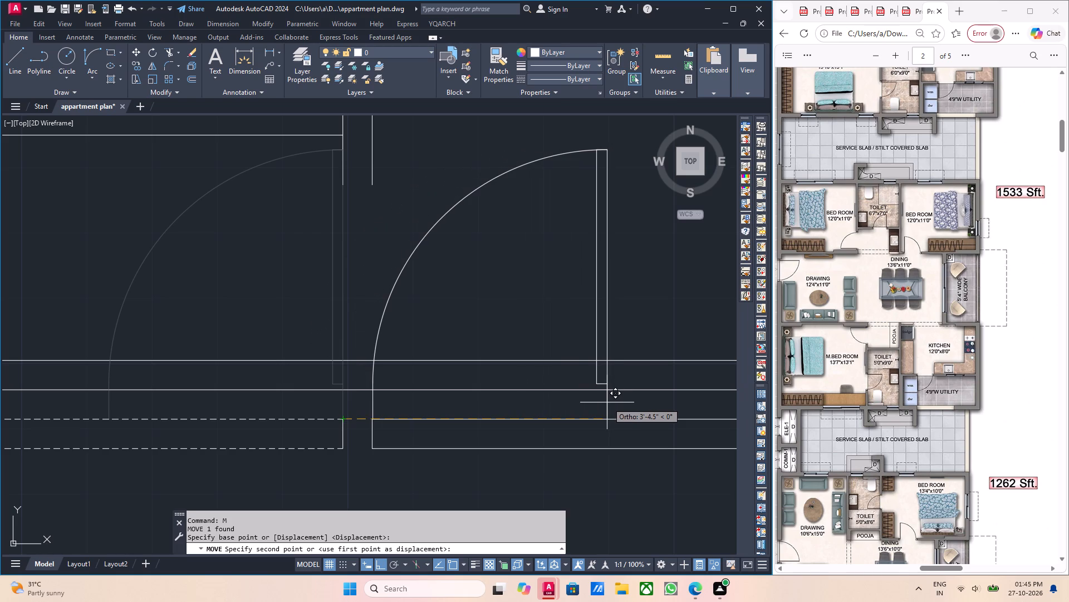
click(634, 403)
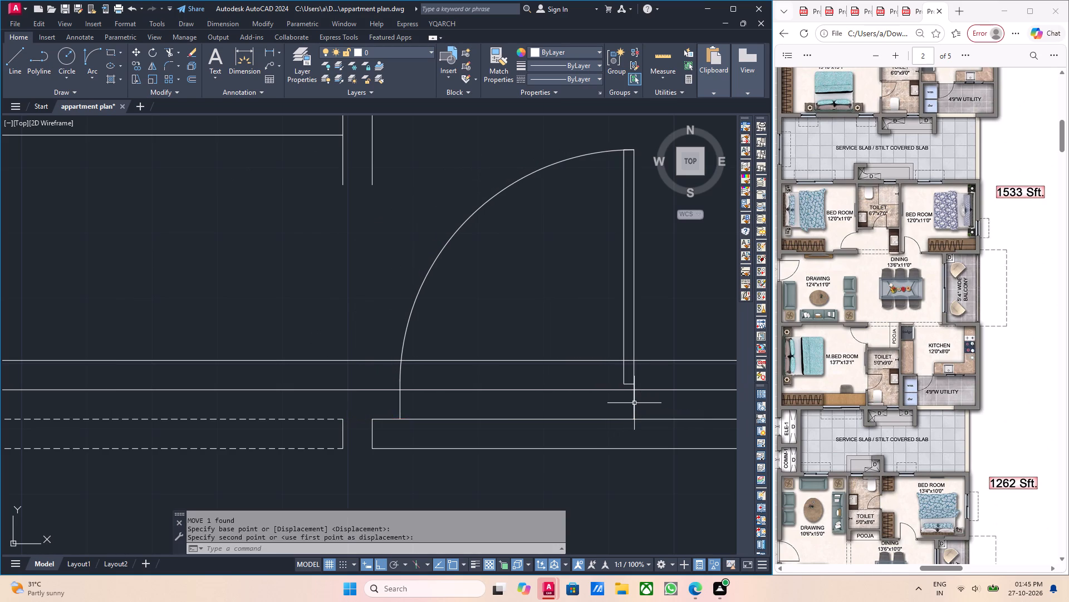
scroll(515, 411, down, 2)
middle_drag(451, 376, 491, 376)
key(Escape)
Move the double-bowl sink counter east across the wash area, placing it against the wash area's east partition line.
scroll(374, 345, up, 1)
click(323, 357)
drag(247, 357, 253, 355)
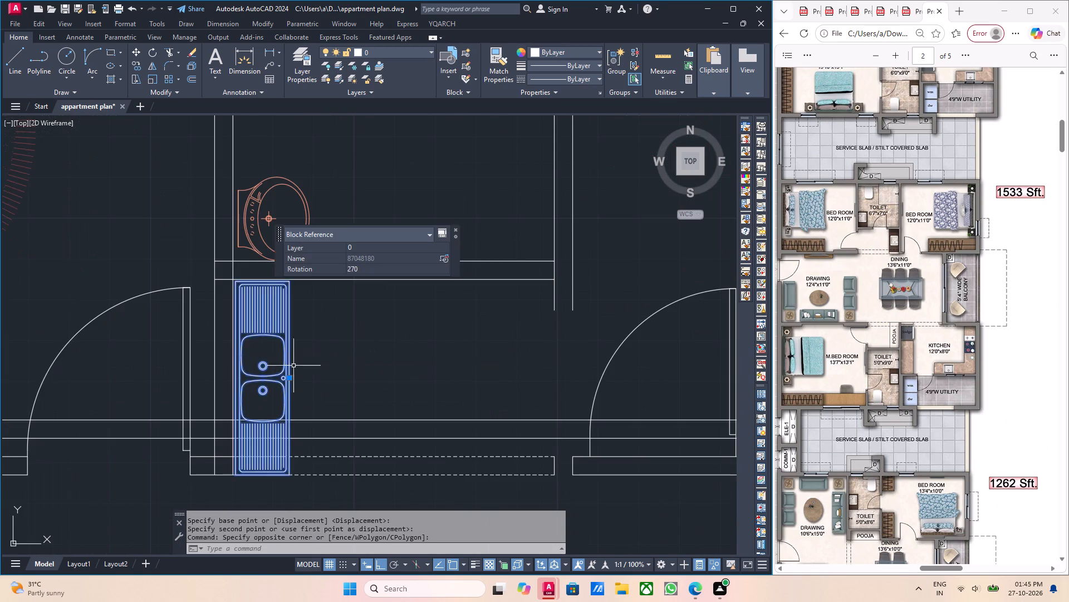
scroll(415, 376, up, 1)
middle_drag(415, 376, 383, 375)
scroll(382, 375, down, 1)
key(m)
key(Return)
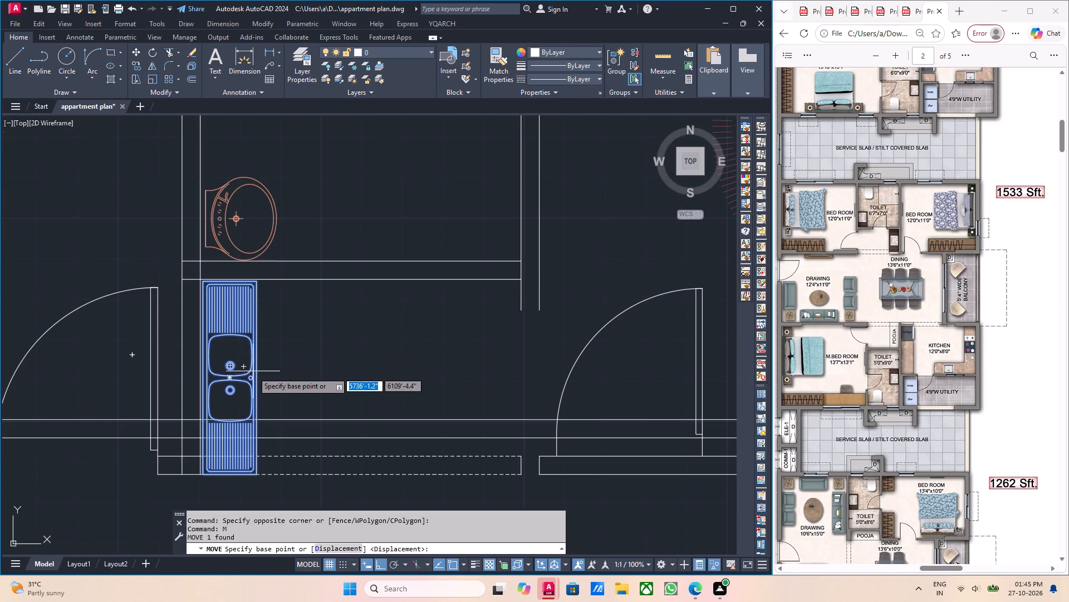
scroll(259, 284, up, 3)
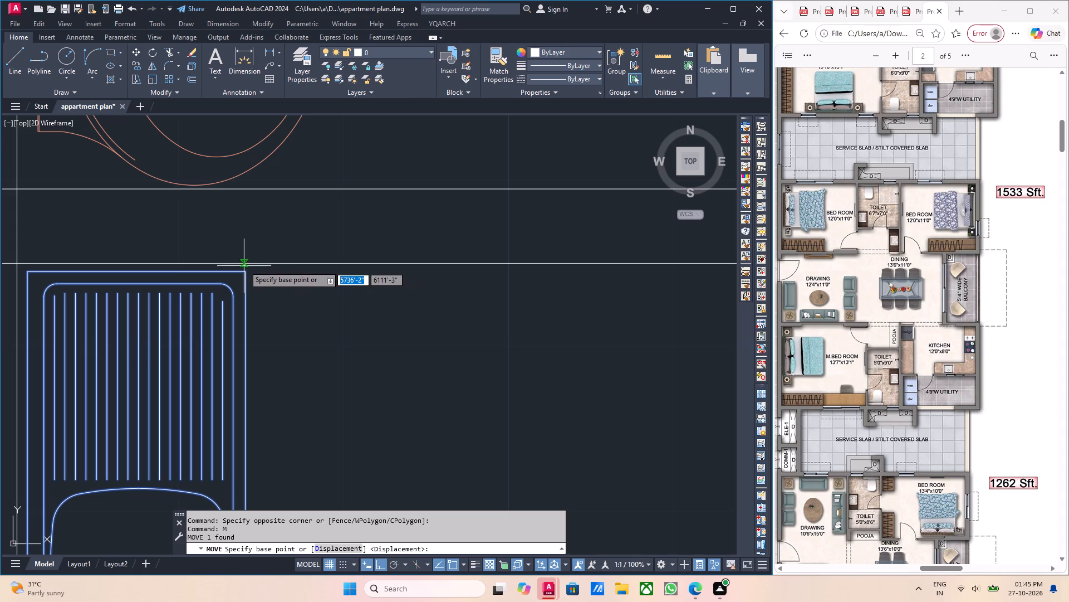
click(244, 264)
scroll(514, 287, down, 3)
middle_drag(580, 288, 345, 288)
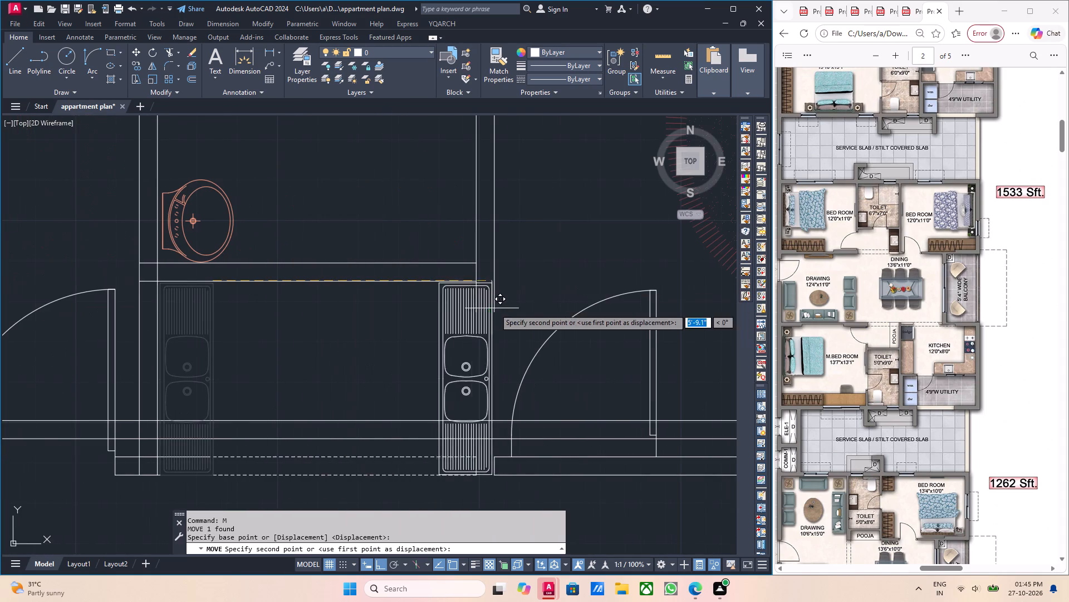
click(476, 284)
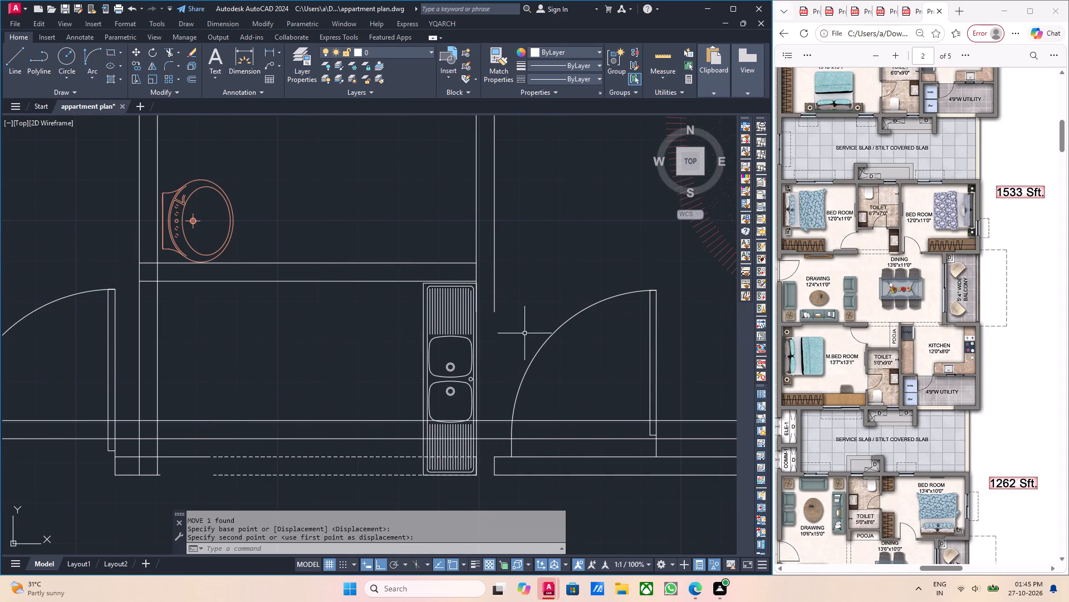
key(Escape)
Shift the west end line of the northeast bedroom's south wall west to line up with the sink counter's east edge.
middle_drag(492, 356, 464, 323)
middle_click(470, 324)
scroll(463, 412, up, 1)
middle_drag(467, 428, 424, 368)
scroll(437, 389, up, 3)
drag(401, 378, 368, 373)
click(337, 368)
click(368, 352)
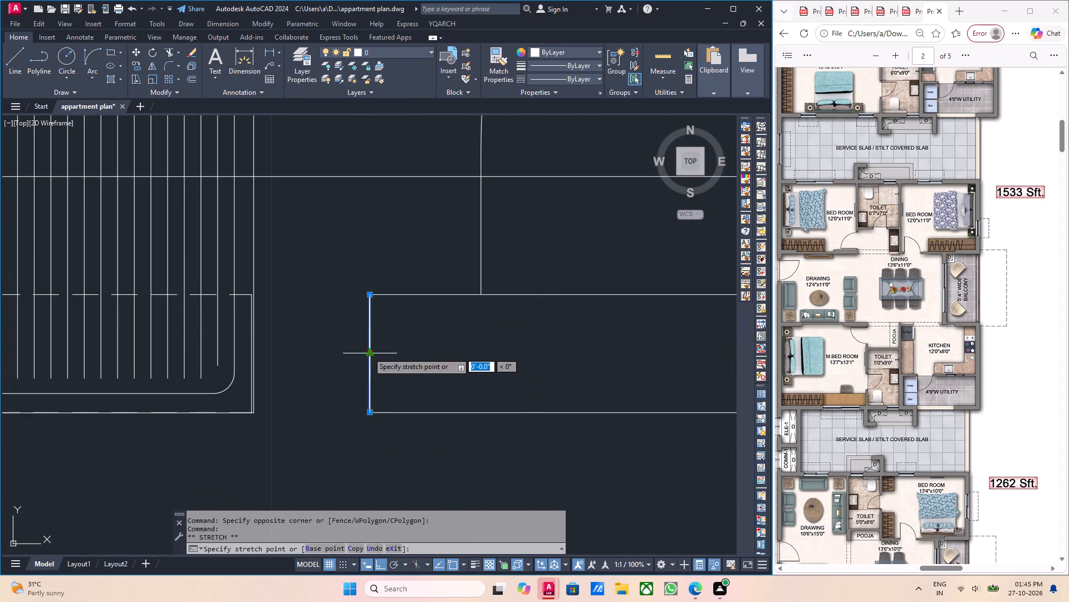
click(254, 357)
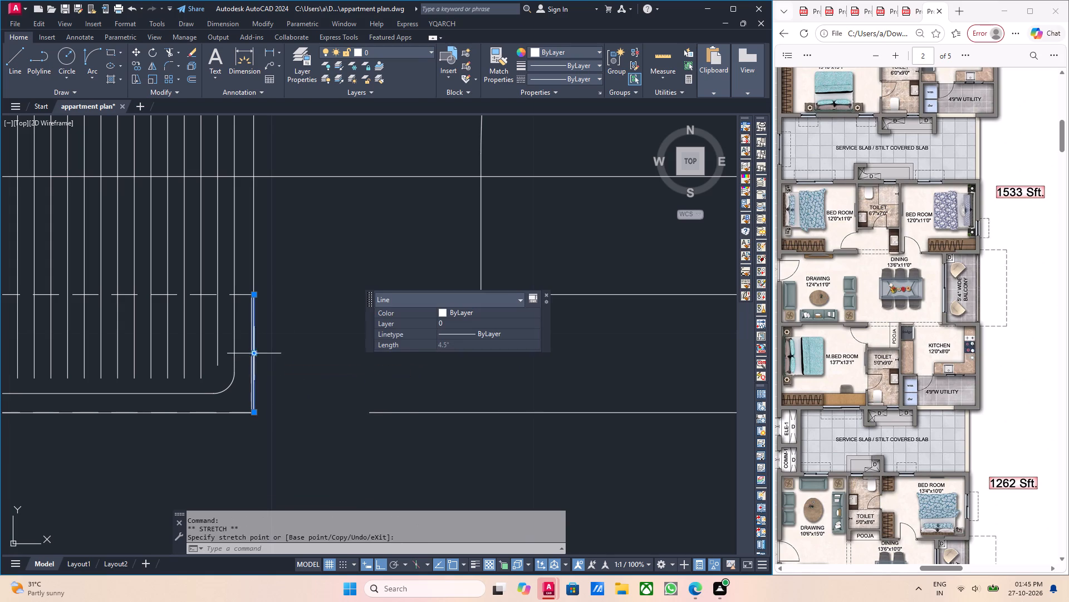
Extend both faces of the northeast bedroom's south wall west to meet the relocated end line.
drag(391, 420, 380, 411)
click(357, 398)
click(370, 411)
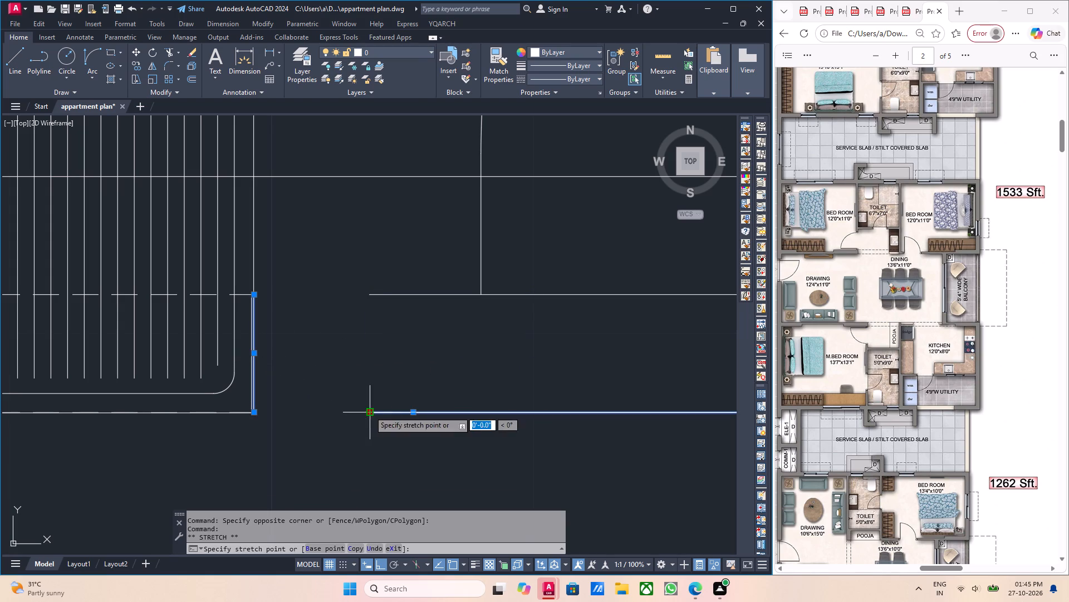
click(254, 414)
middle_drag(367, 289, 367, 345)
drag(398, 361, 389, 357)
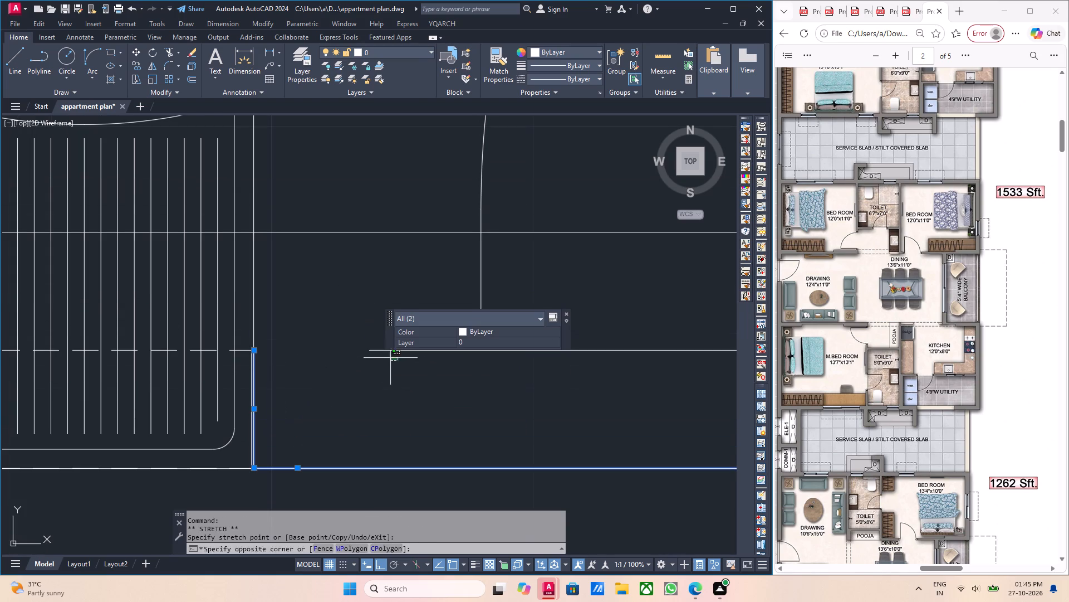
drag(389, 357, 385, 355)
click(367, 346)
click(371, 353)
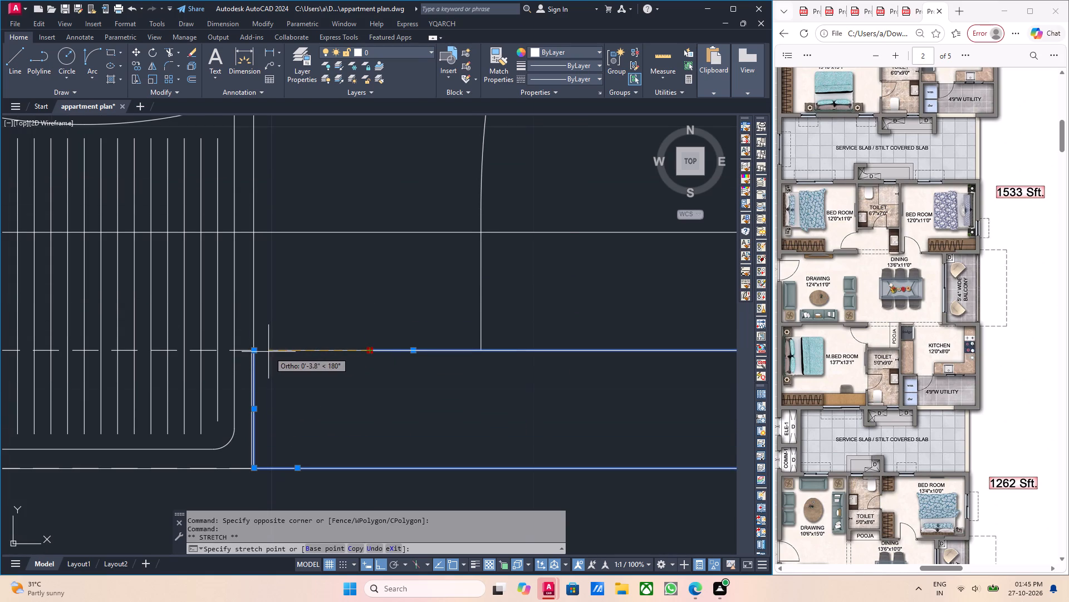
click(257, 350)
click(254, 351)
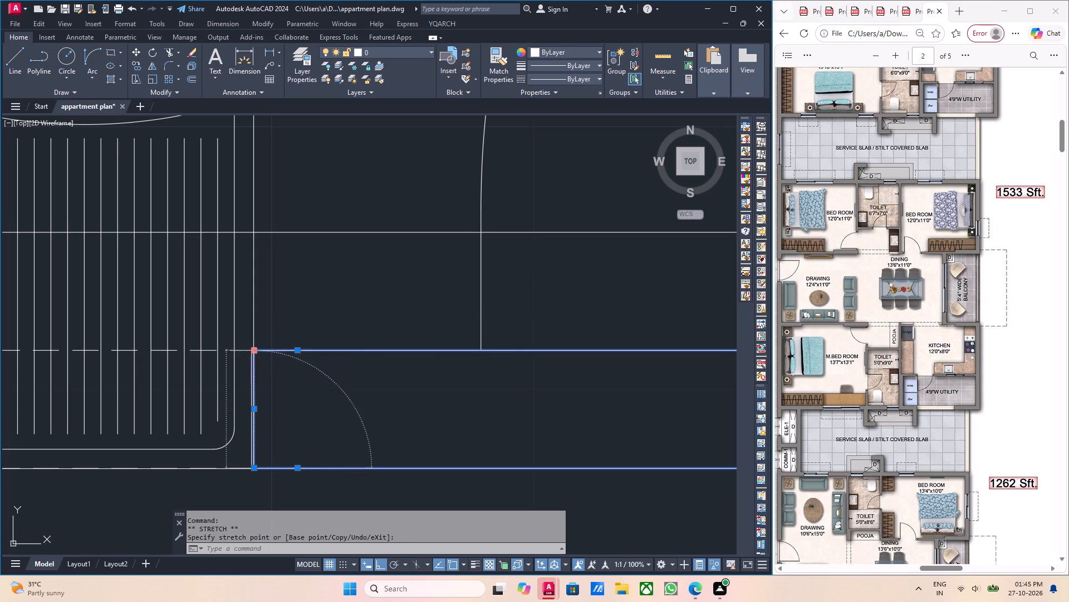
key(Escape)
scroll(457, 401, down, 3)
key(Escape)
Delete the northern of the two horizontal rays crossing the bedroom doors and wardrobes in unit 9.
middle_drag(467, 393, 465, 398)
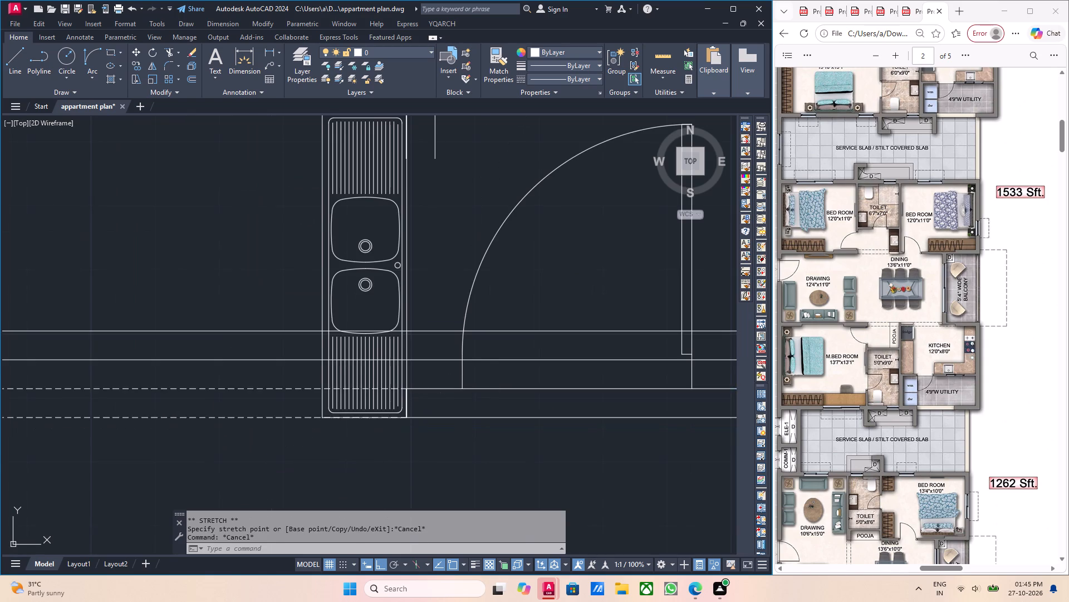
middle_drag(465, 398, 458, 422)
scroll(467, 387, down, 1)
middle_drag(493, 389, 462, 406)
middle_drag(470, 401, 477, 400)
middle_drag(431, 398, 459, 394)
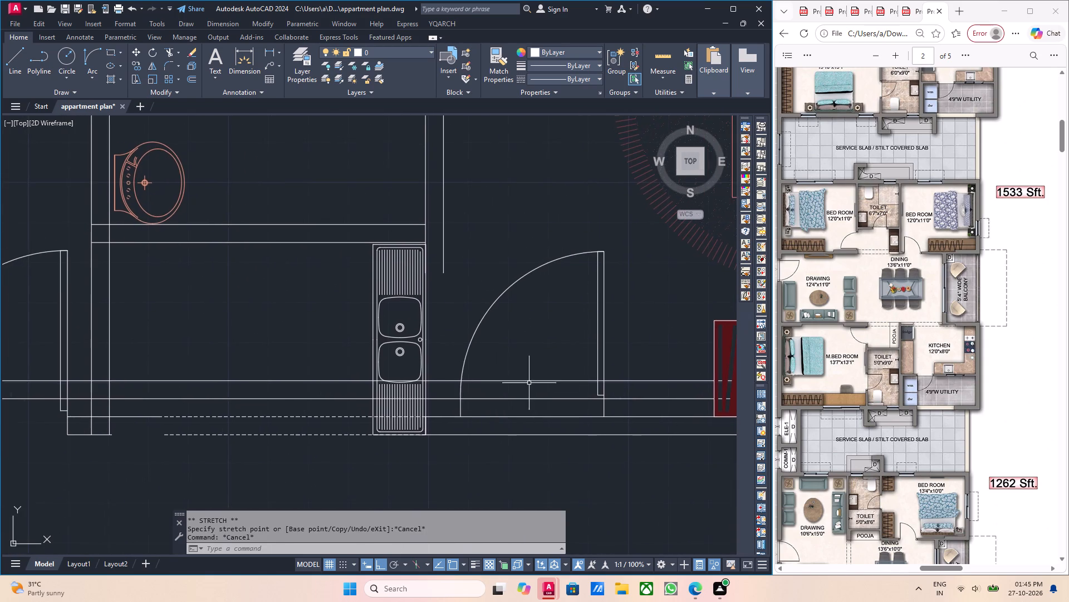
scroll(473, 375, down, 2)
middle_drag(551, 373, 485, 383)
scroll(475, 390, up, 3)
drag(473, 391, 467, 386)
click(438, 365)
scroll(445, 373, down, 3)
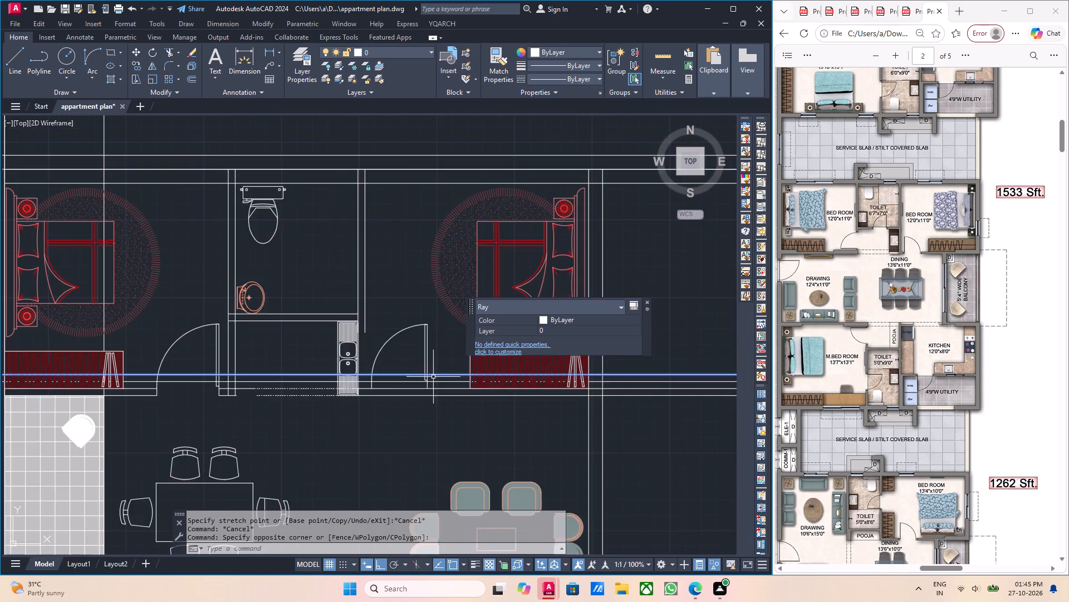
middle_drag(433, 377, 522, 366)
key(Delete)
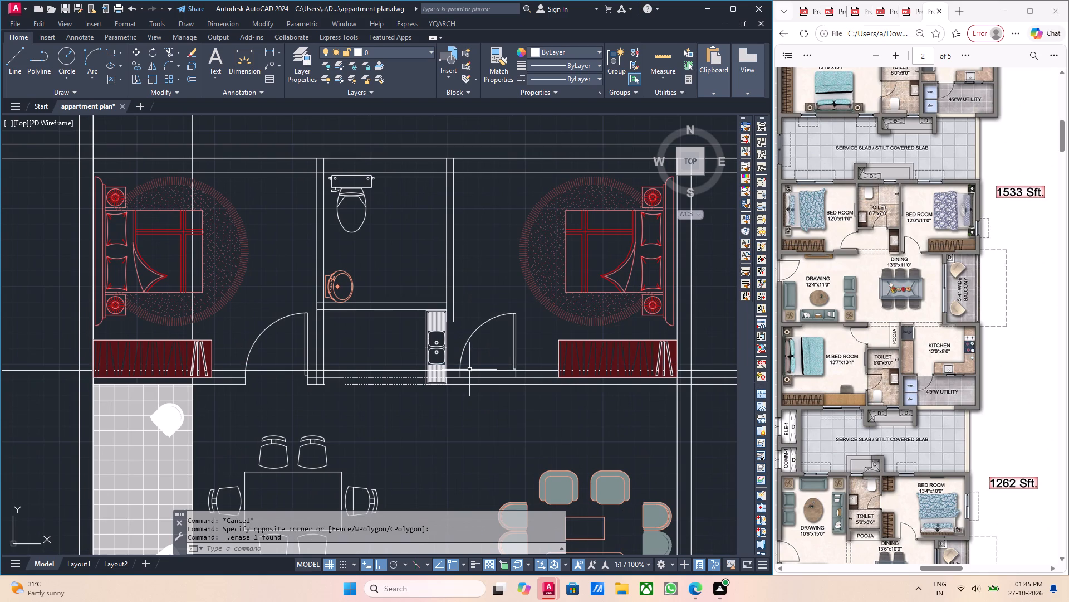
Stretch the southern dashed line of the wash area's south opening west to meet the end of the solid wall line.
scroll(462, 397, up, 1)
middle_drag(491, 355, 437, 364)
middle_drag(486, 362, 470, 355)
scroll(484, 363, up, 2)
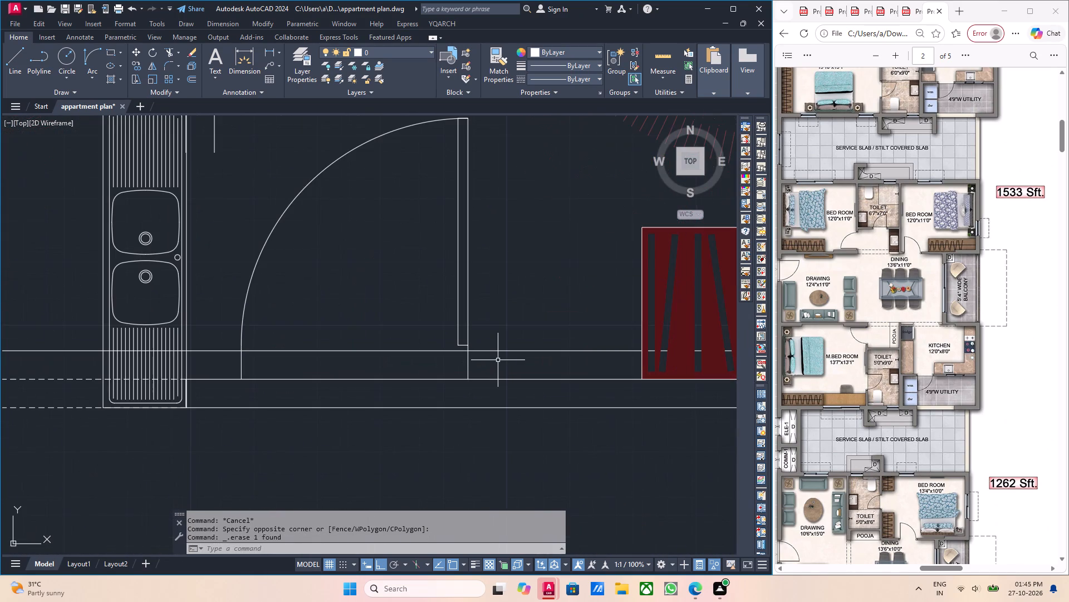
scroll(498, 361, down, 2)
middle_drag(350, 391, 478, 375)
scroll(339, 380, up, 3)
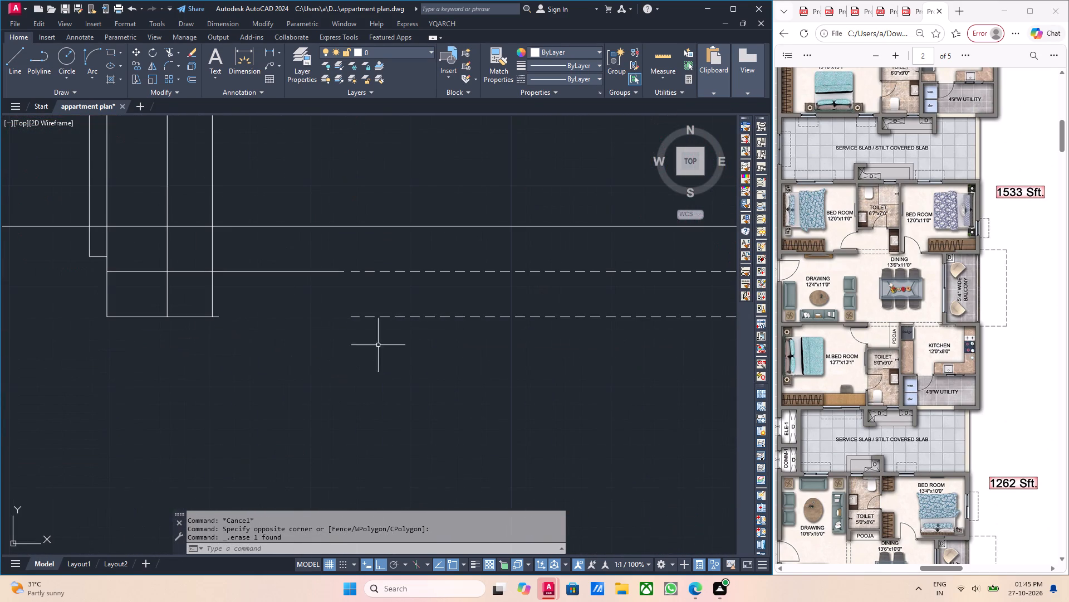
drag(399, 339, 377, 322)
click(347, 308)
click(349, 318)
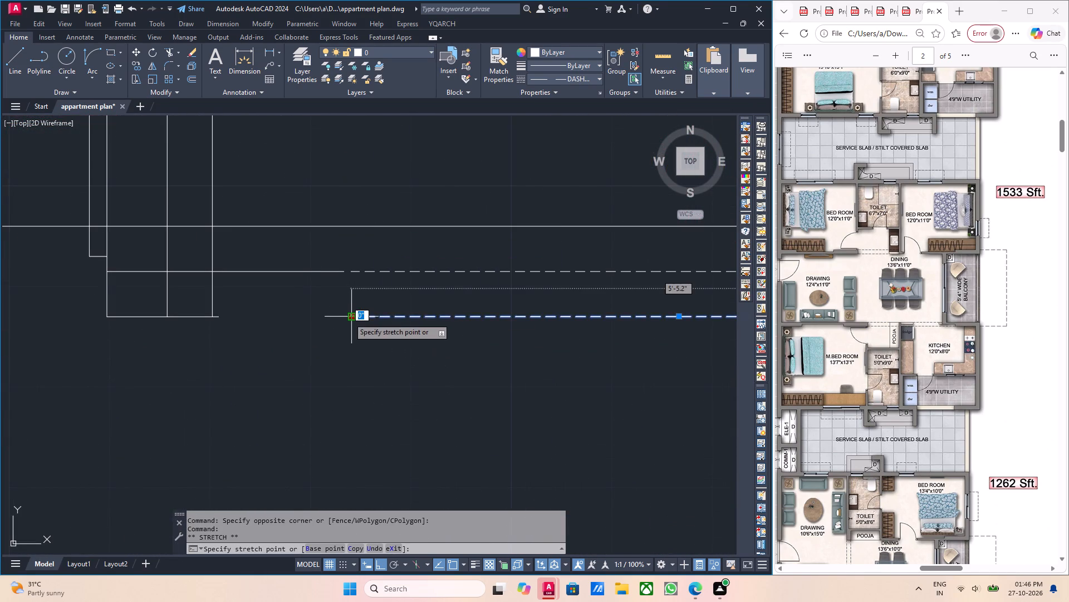
click(221, 322)
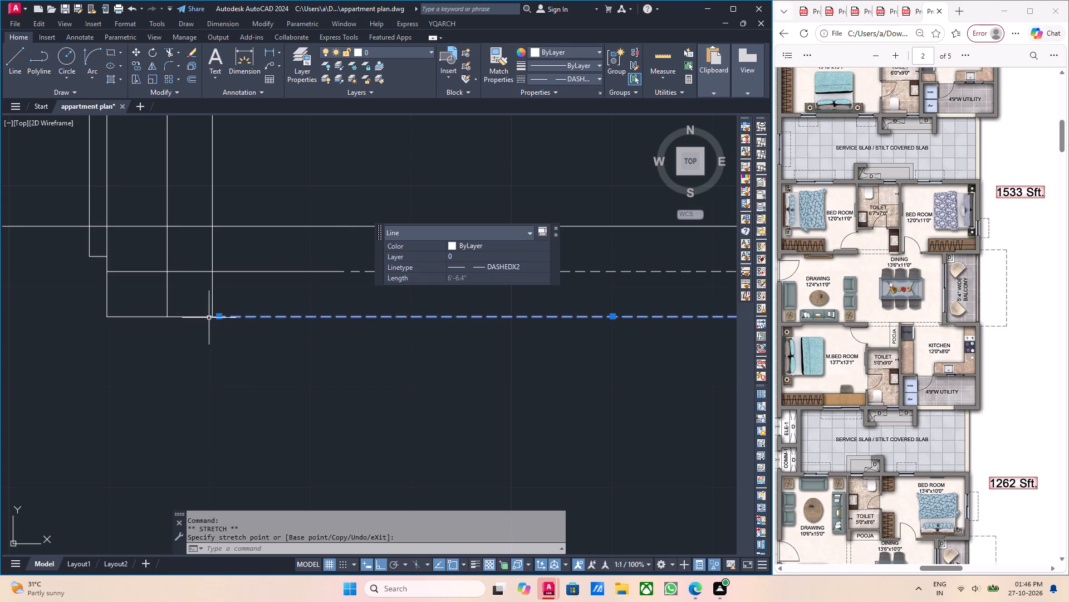
drag(224, 318, 230, 311)
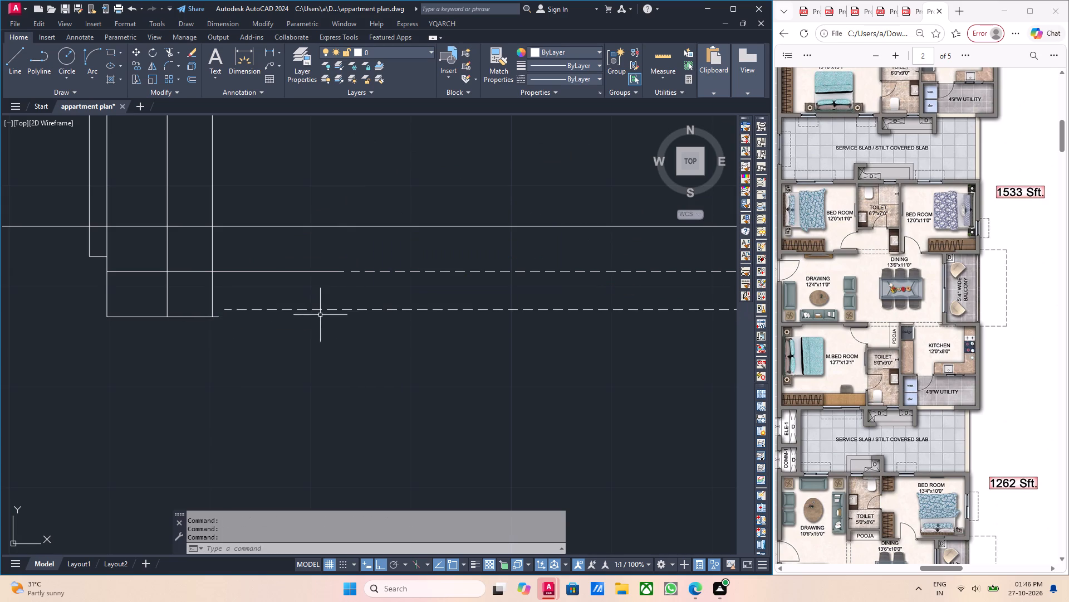
key(ctrl+z)
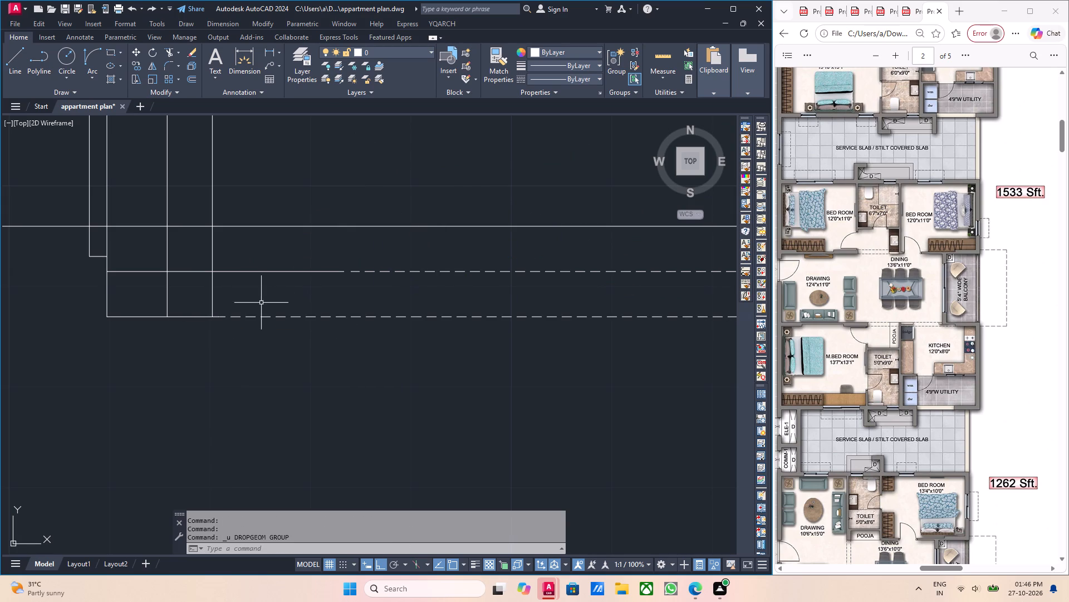
Delete the remaining horizontal ray crossing the bedroom doors and wardrobes just north of unit 9's bedroom south wall.
scroll(286, 324, down, 3)
middle_drag(419, 338, 310, 351)
middle_drag(366, 345, 350, 348)
scroll(421, 347, up, 1)
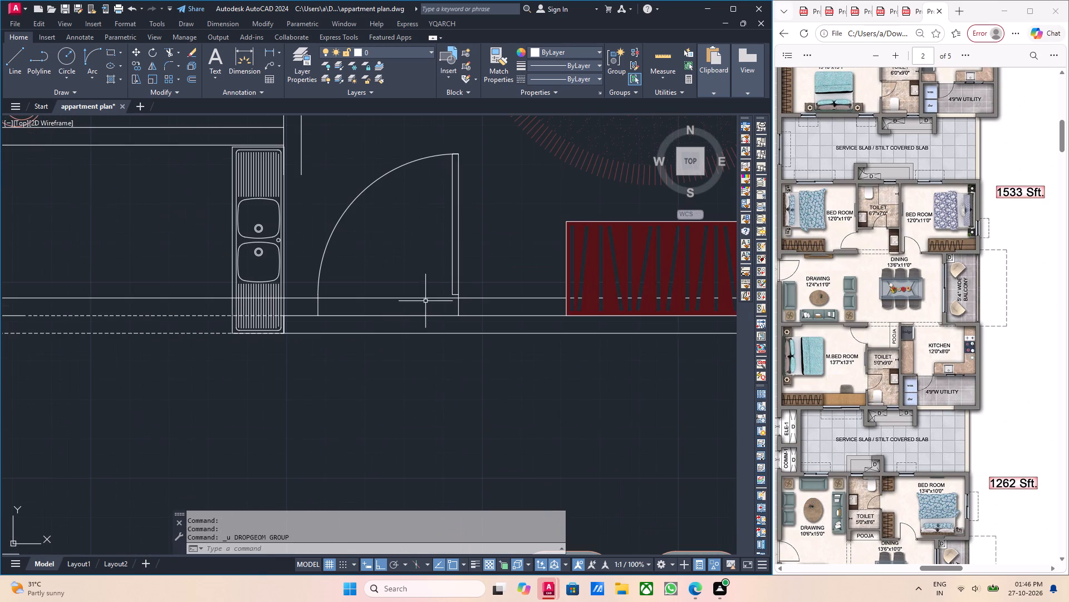
drag(414, 305, 409, 302)
click(384, 282)
scroll(445, 312, down, 2)
middle_drag(483, 327, 425, 337)
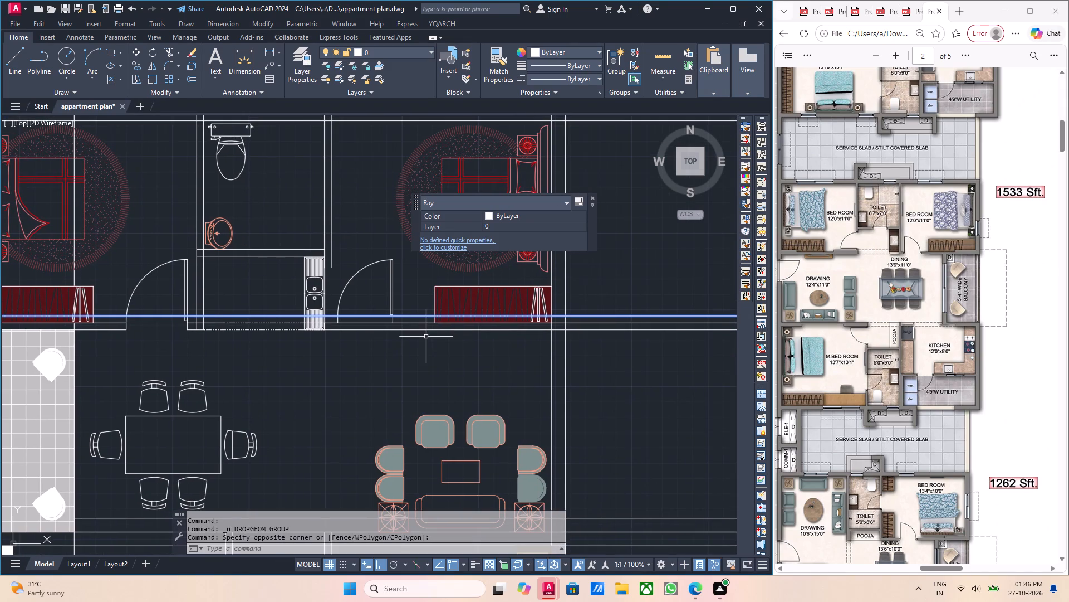
middle_click(469, 347)
key(Escape)
scroll(639, 316, up, 1)
middle_drag(600, 332, 546, 340)
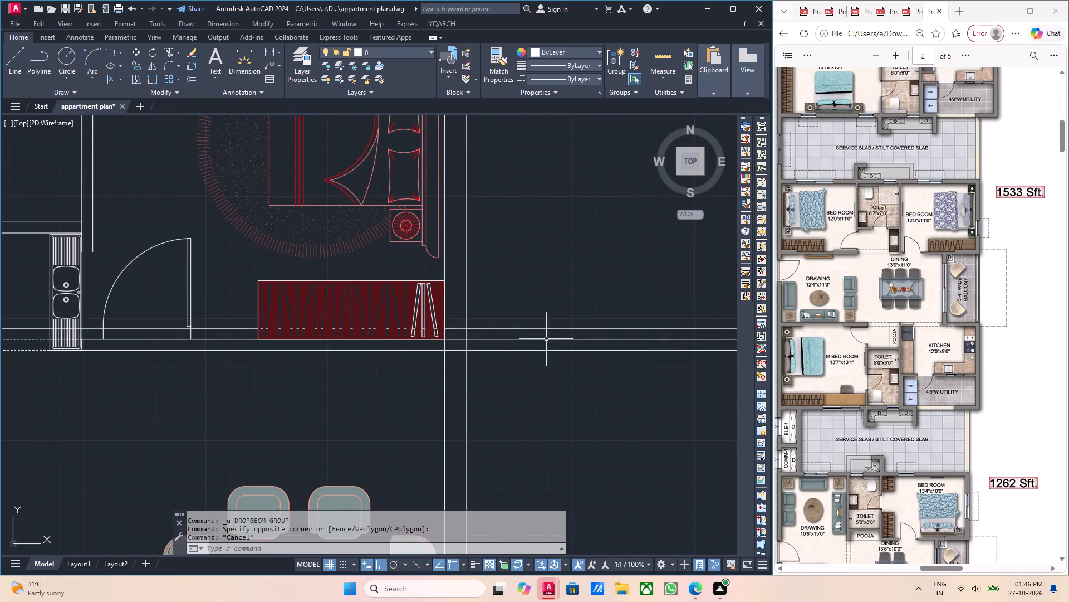
drag(550, 333, 545, 329)
click(532, 317)
key(Delete)
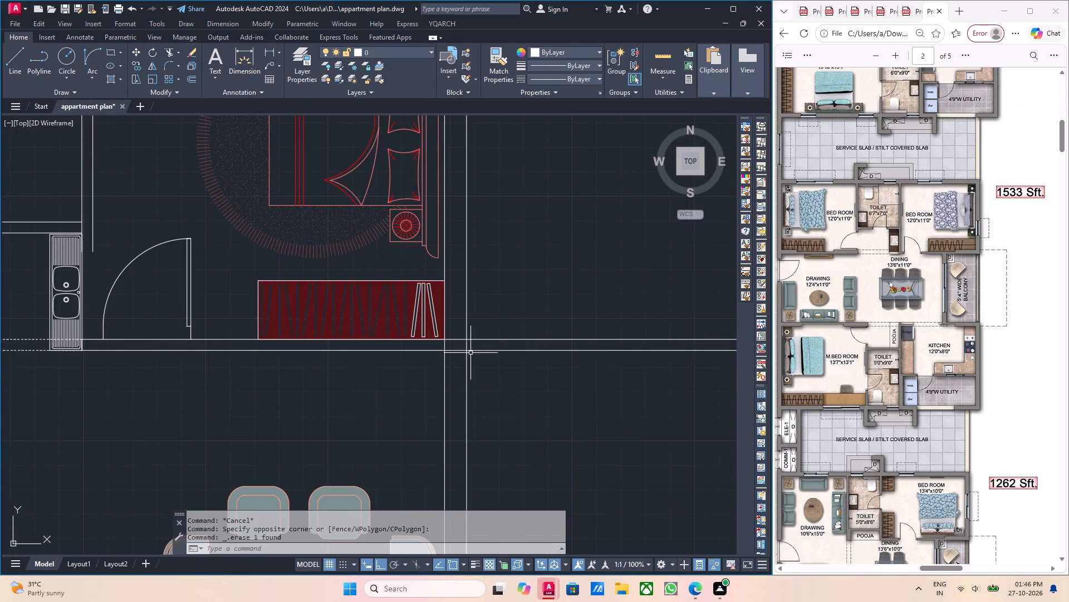
Stretch the west face line of the wash area's east partition south to the south face of the bedroom wall.
middle_drag(467, 358, 577, 358)
middle_drag(428, 349, 508, 354)
middle_drag(434, 359, 445, 355)
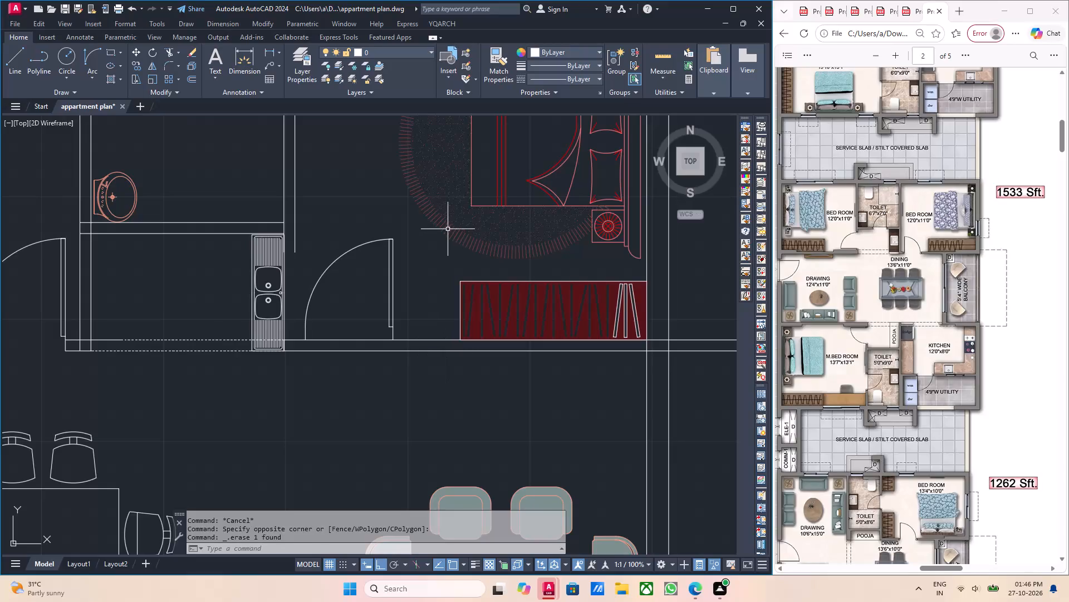
scroll(247, 247, up, 3)
scroll(336, 174, up, 1)
click(332, 176)
click(307, 172)
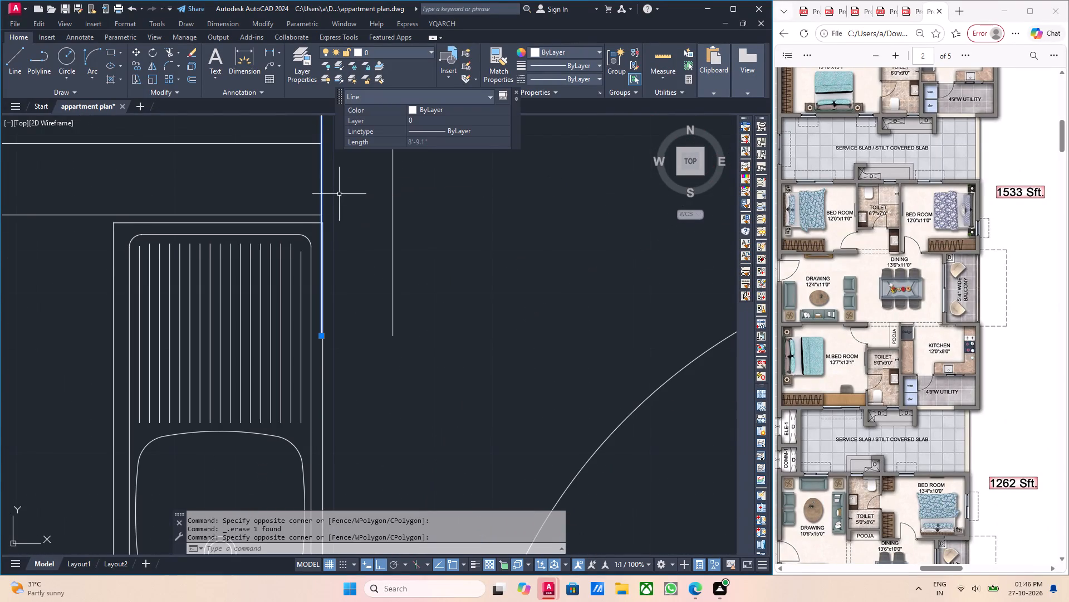
middle_drag(337, 195, 337, 148)
click(323, 289)
middle_drag(327, 394, 327, 373)
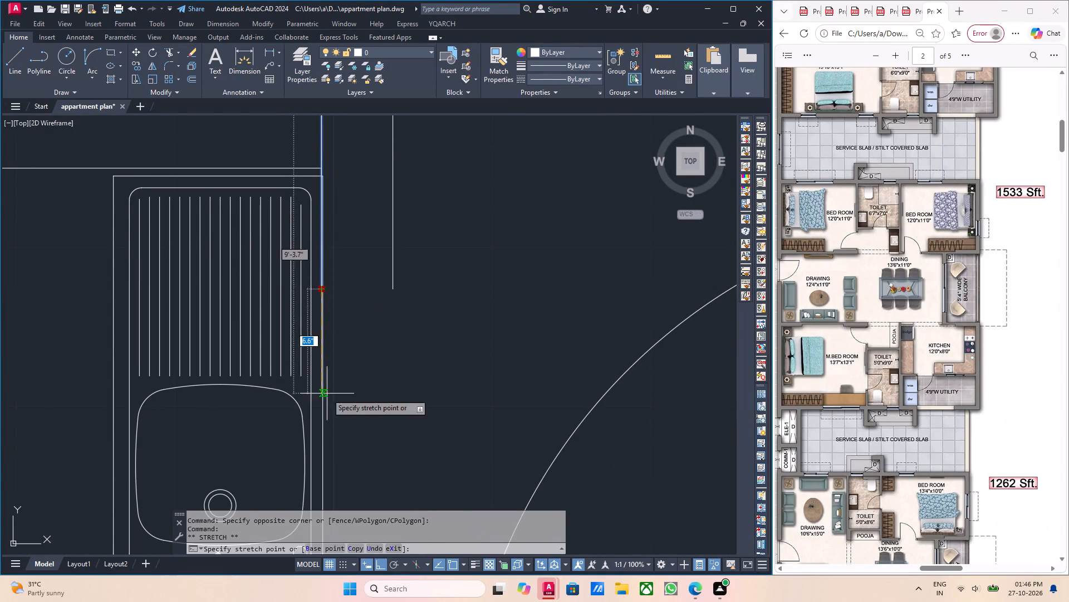
middle_drag(327, 373, 327, 174)
scroll(344, 417, down, 3)
middle_drag(344, 428, 356, 296)
scroll(355, 364, up, 3)
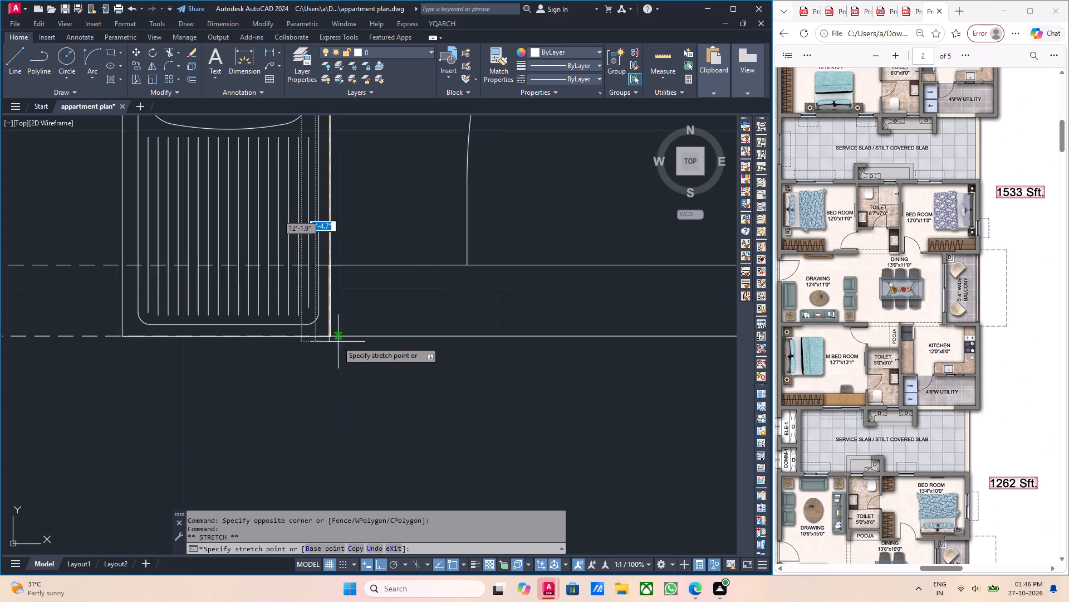
scroll(329, 333, up, 4)
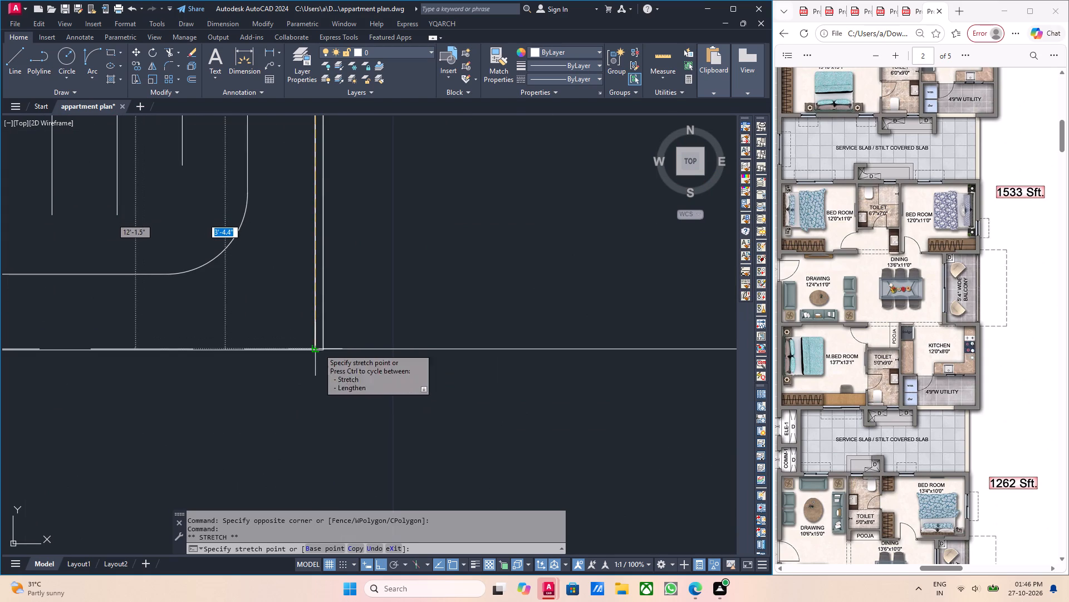
click(318, 348)
key(Escape)
Stretch the east face line of the same partition south to the south face of the northeast bedroom's wall.
scroll(372, 319, down, 5)
middle_drag(401, 286, 342, 392)
scroll(354, 289, down, 2)
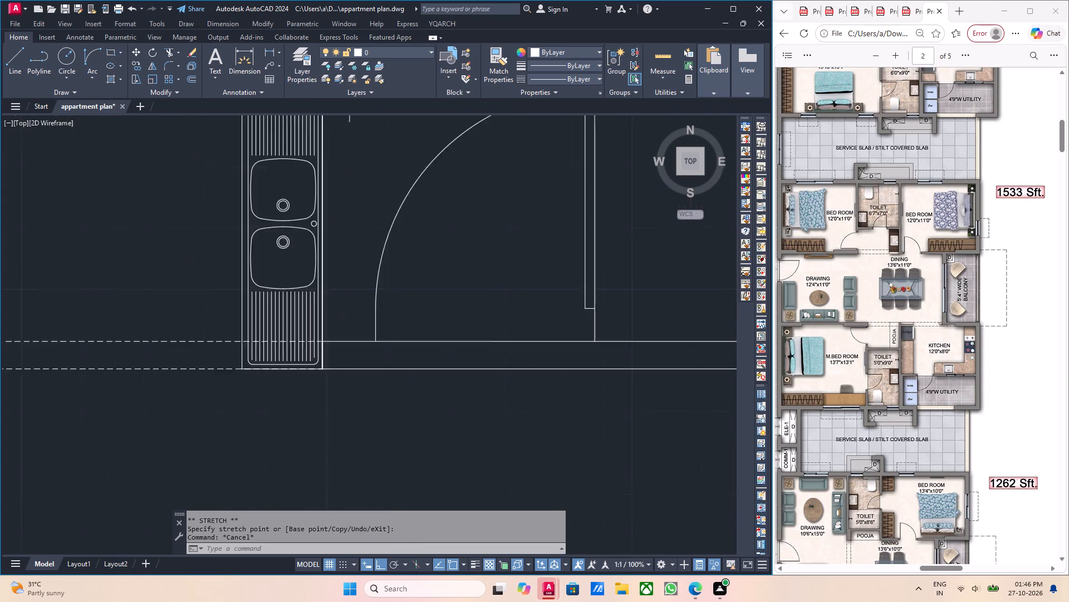
scroll(354, 327, down, 1)
middle_drag(354, 326, 364, 353)
middle_drag(391, 336, 398, 377)
middle_drag(393, 307, 394, 312)
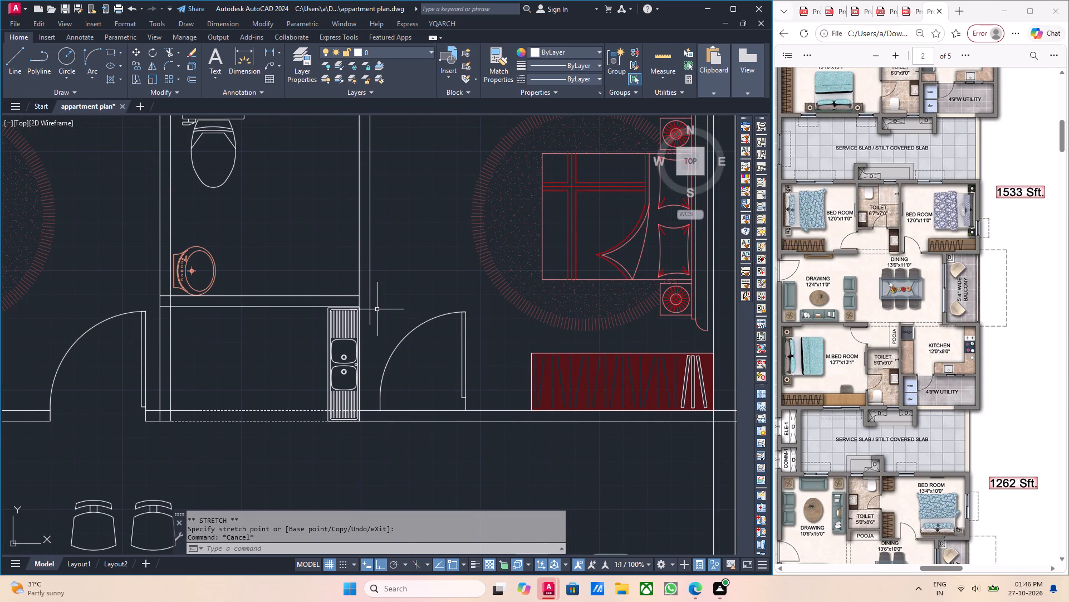
click(377, 309)
click(361, 303)
scroll(371, 329, up, 2)
click(369, 318)
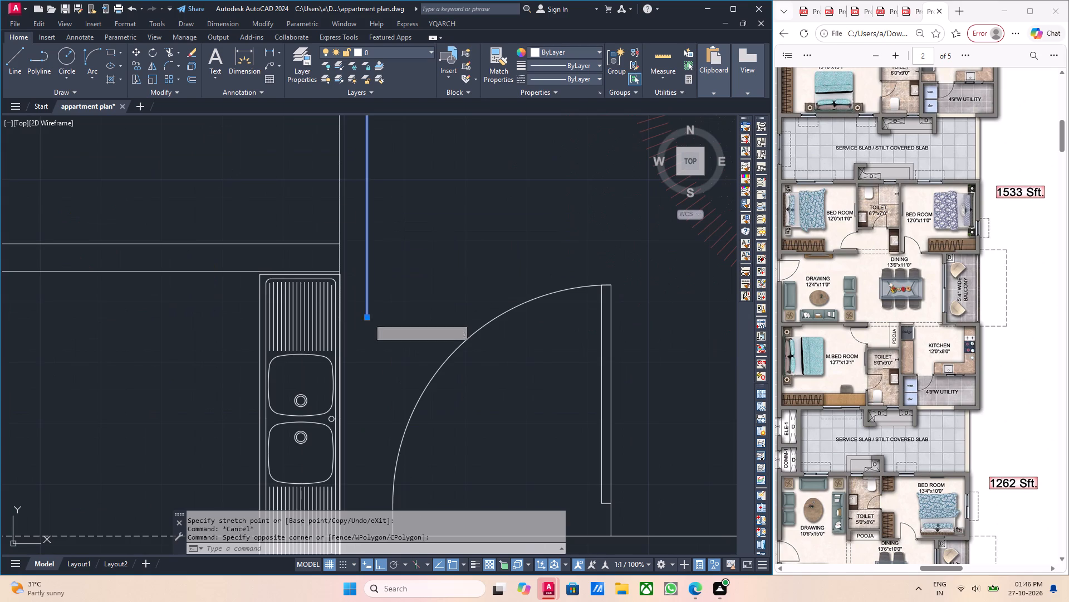
scroll(371, 389, down, 2)
middle_drag(363, 411, 363, 336)
scroll(367, 386, up, 3)
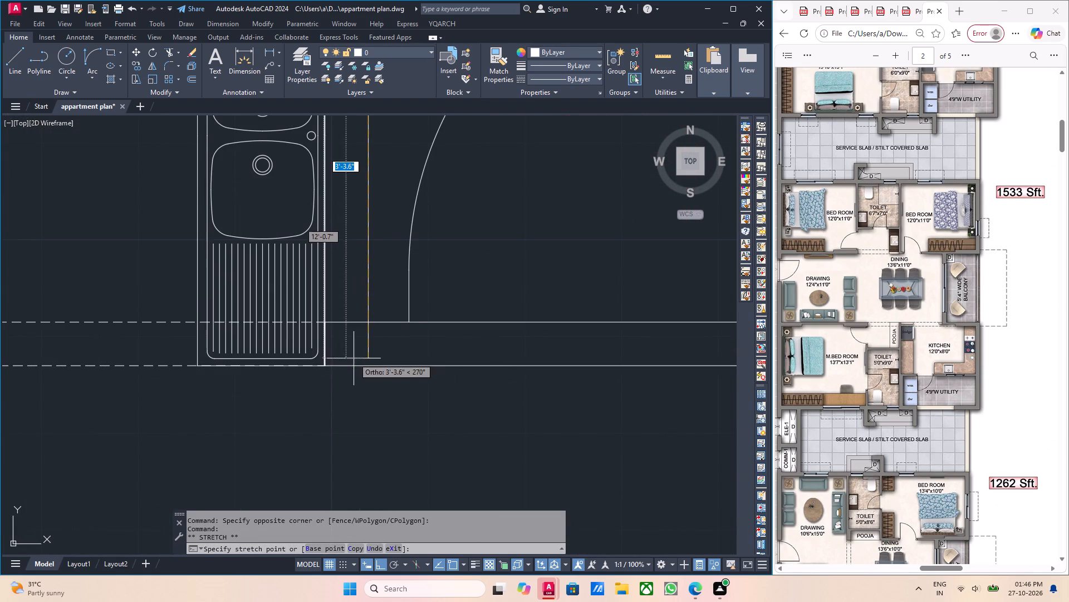
click(366, 367)
scroll(376, 366, down, 5)
key(Escape)
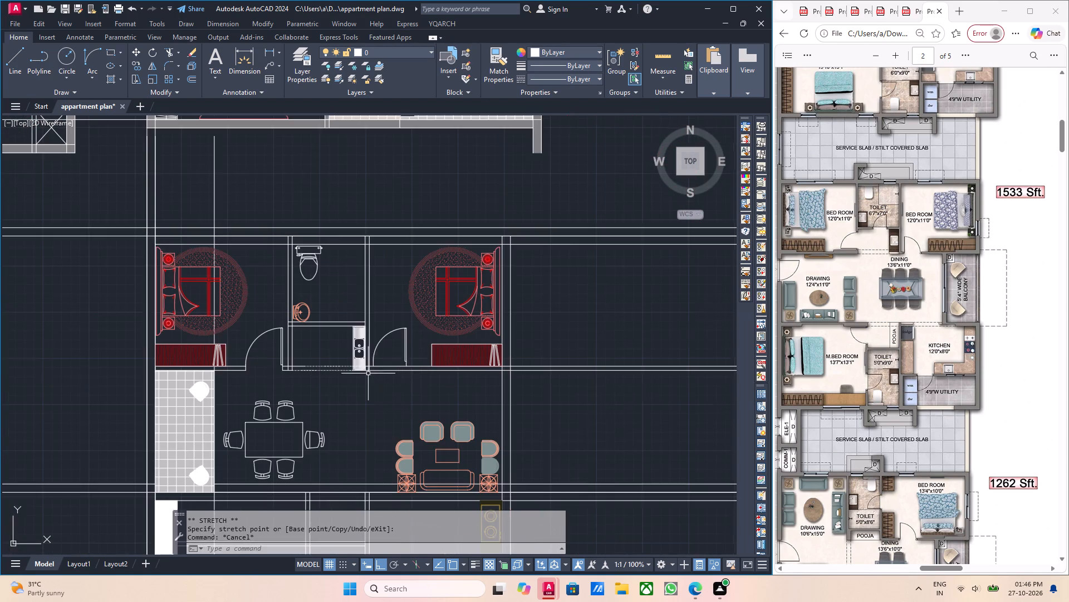
Nudge the northeast bedroom's door block south until its jamb ends line up with the wall's south face.
middle_drag(416, 370, 390, 358)
middle_drag(465, 349, 419, 350)
scroll(320, 361, up, 5)
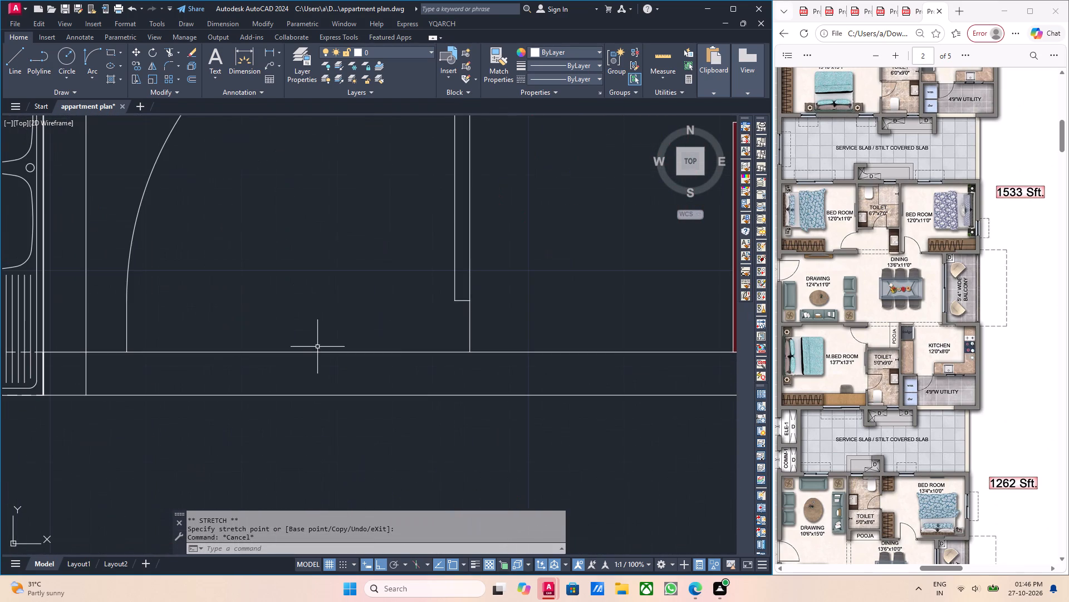
drag(499, 299, 460, 293)
click(433, 282)
middle_drag(522, 304, 482, 290)
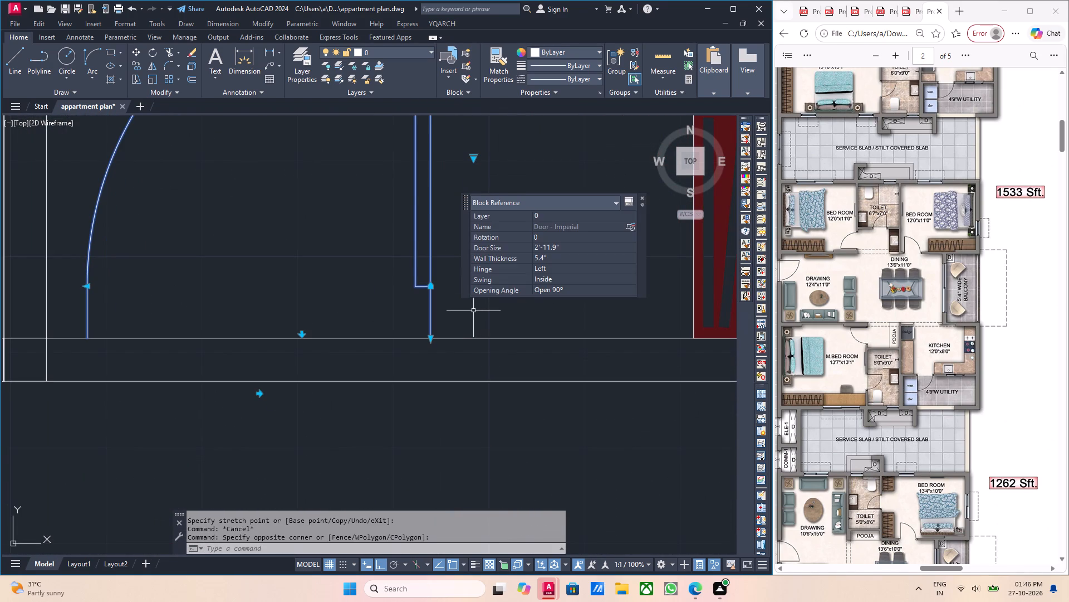
key(ctrl+Down)
key(ctrl+Down)
key(ctrl+Down)
key(ctrl+Down)
key(ctrl+Down)
key(ctrl+Down)
key(ctrl+Down)
key(ctrl+Down)
key(ctrl+Down)
key(ctrl+Down)
key(ctrl+Down)
key(ctrl+Down)
key(ctrl+Down)
key(ctrl+Down)
key(ctrl+Down)
key(ctrl+Down)
key(ctrl+Down)
key(ctrl+Down)
key(ctrl+Down)
key(ctrl+Down)
key(ctrl+Down)
key(ctrl+Down)
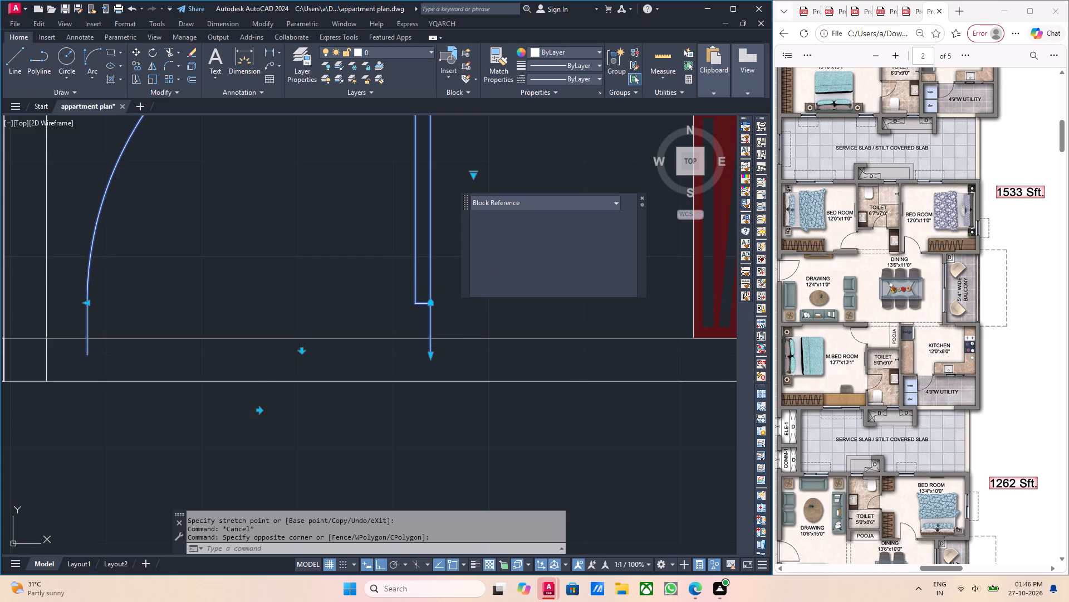
key(ctrl+Down)
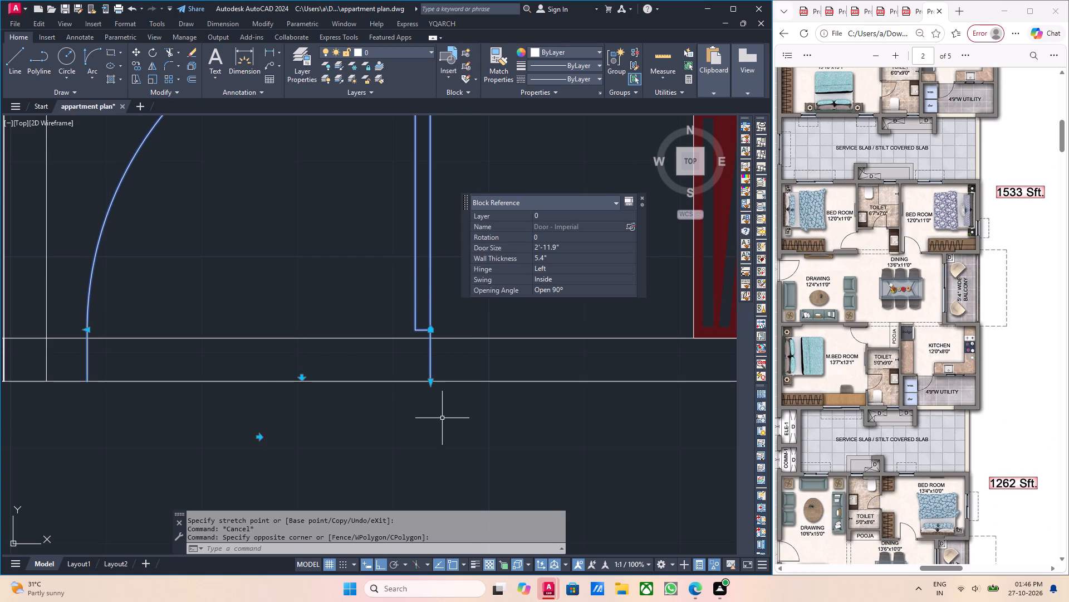
key(Escape)
Trim both faces of the northeast bedroom's south wall across the door opening.
scroll(438, 412, down, 3)
middle_drag(408, 397, 421, 409)
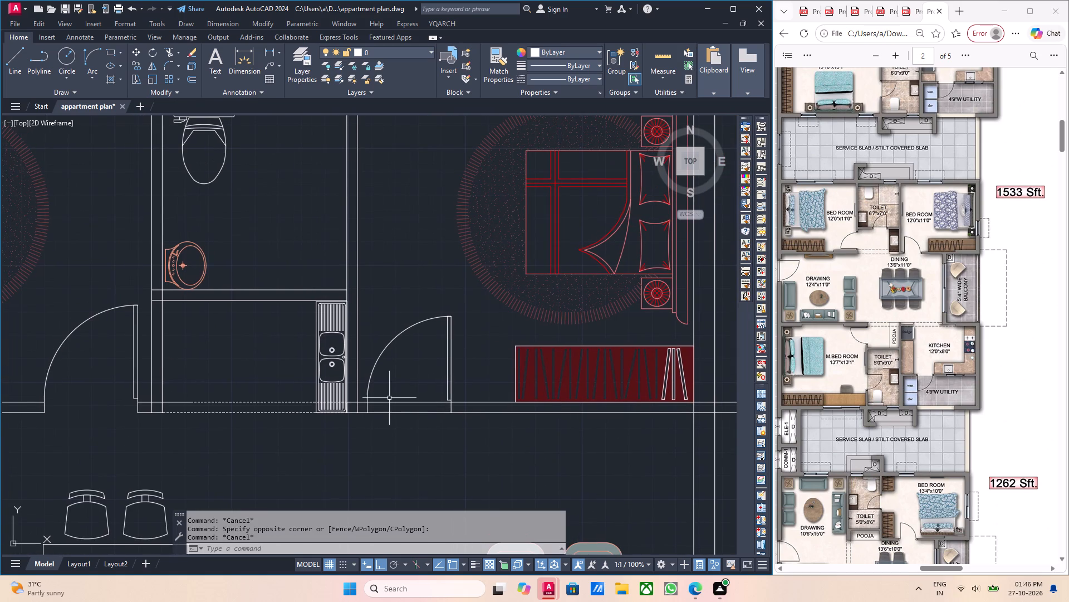
text(tr)
key(Return)
scroll(379, 401, up, 2)
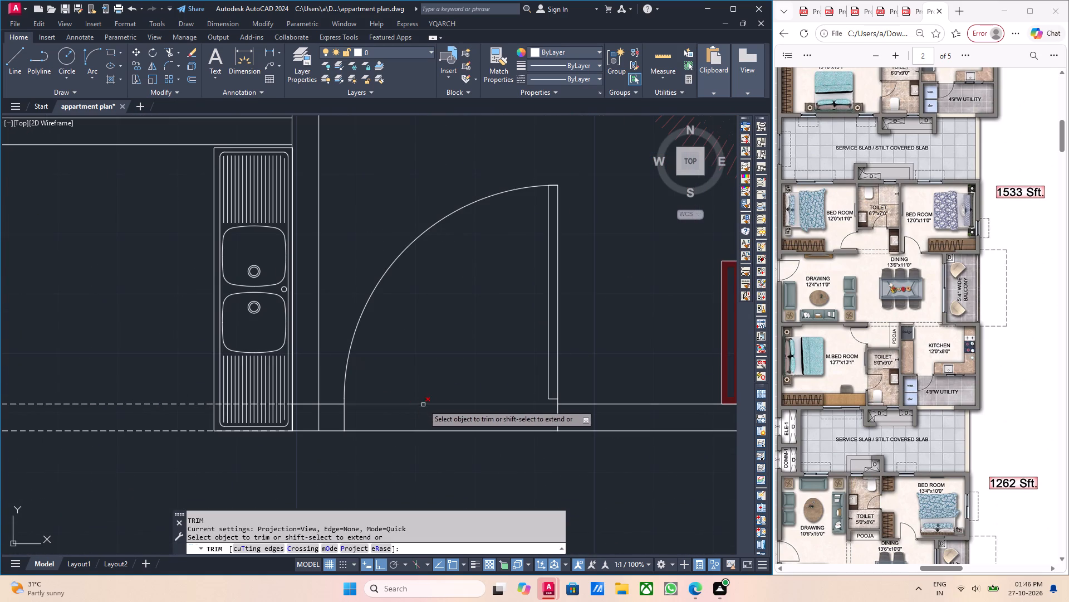
click(424, 406)
click(417, 397)
click(438, 430)
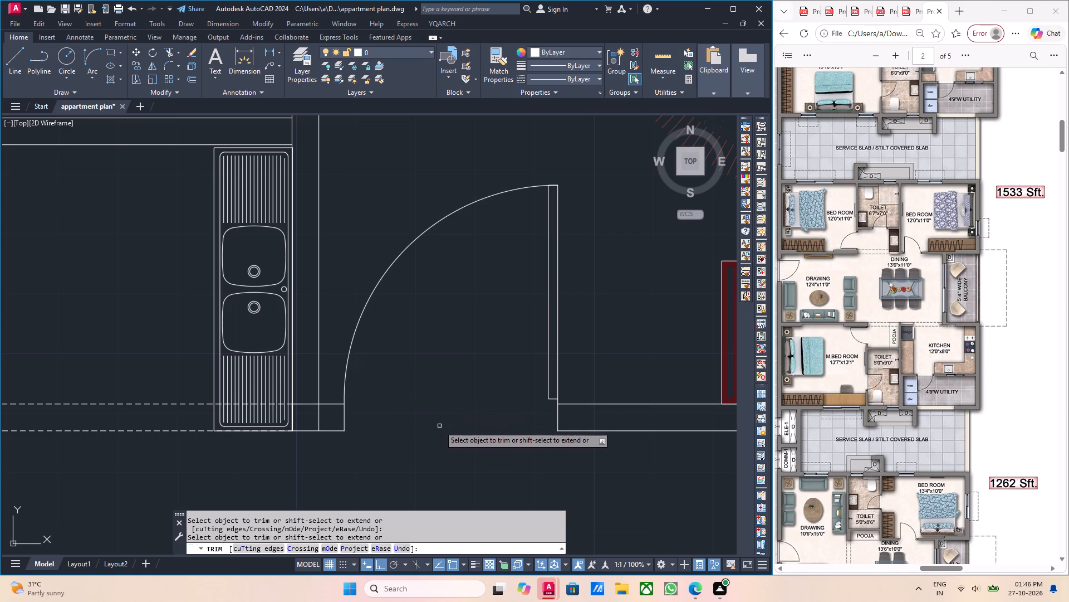
key(Escape)
Review unit 9's layout against the 1533 Sft. unit in the PDF plan, examining the bedroom, dining and balcony areas.
scroll(434, 426, down, 2)
middle_drag(434, 423, 436, 428)
scroll(436, 428, down, 1)
scroll(348, 412, up, 1)
middle_drag(351, 412, 366, 414)
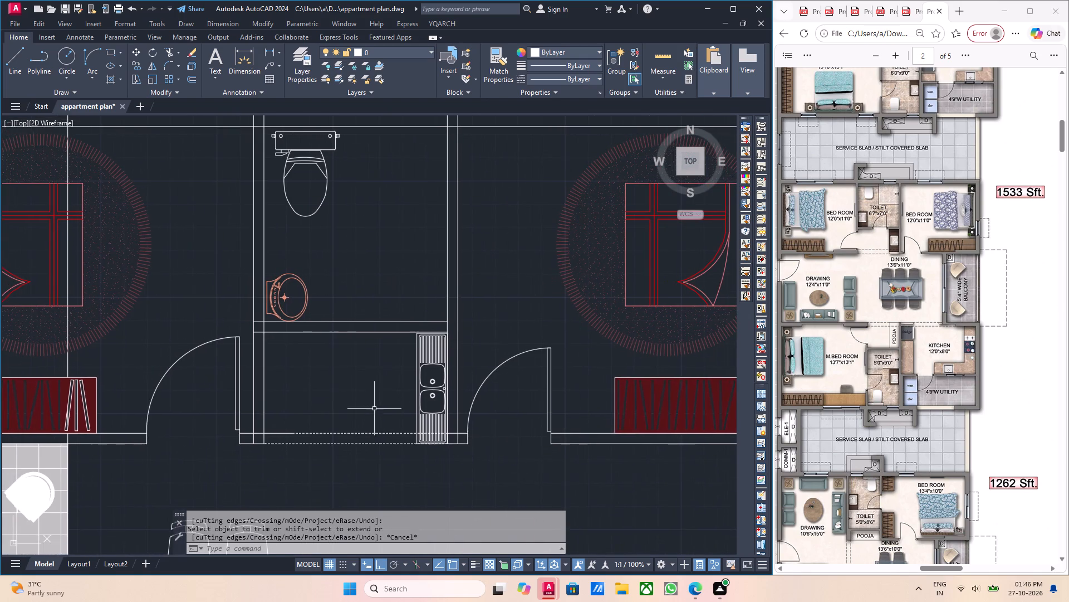
middle_drag(388, 399, 403, 386)
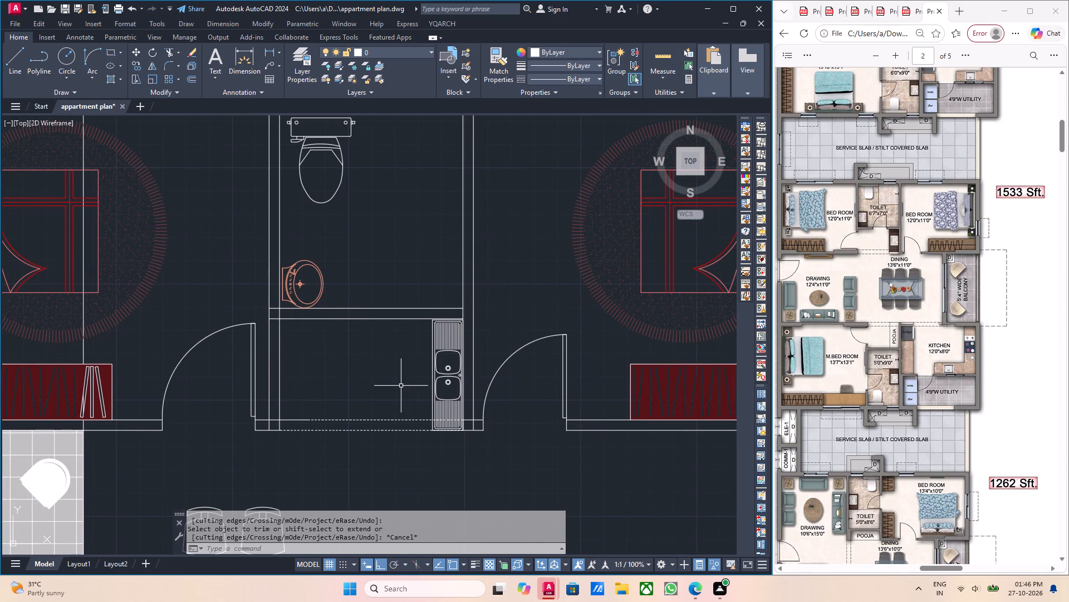
scroll(391, 391, down, 2)
scroll(448, 397, down, 1)
middle_drag(445, 399, 449, 360)
scroll(449, 367, up, 1)
middle_click(445, 419)
middle_drag(433, 420, 433, 410)
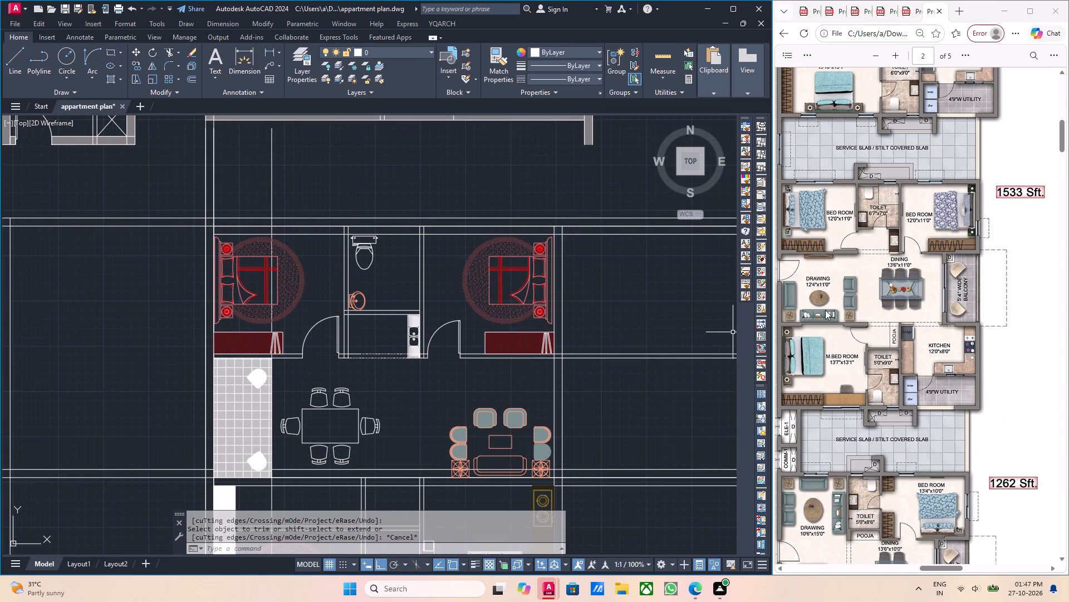
scroll(939, 253, up, 1)
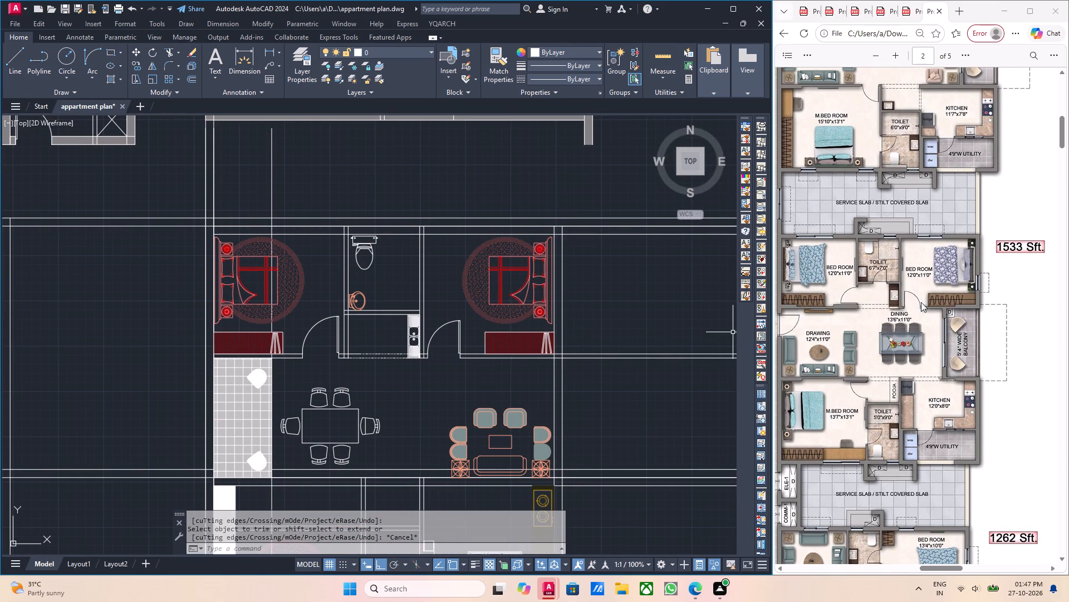
ctrl+scroll(901, 309, up, 9)
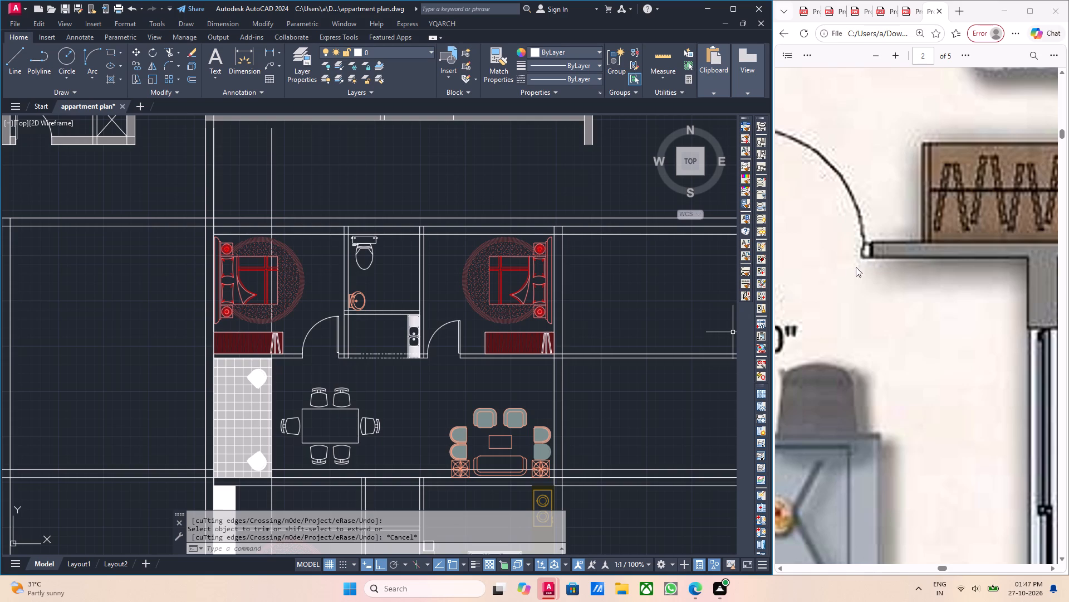
scroll(641, 344, down, 1)
scroll(586, 353, down, 1)
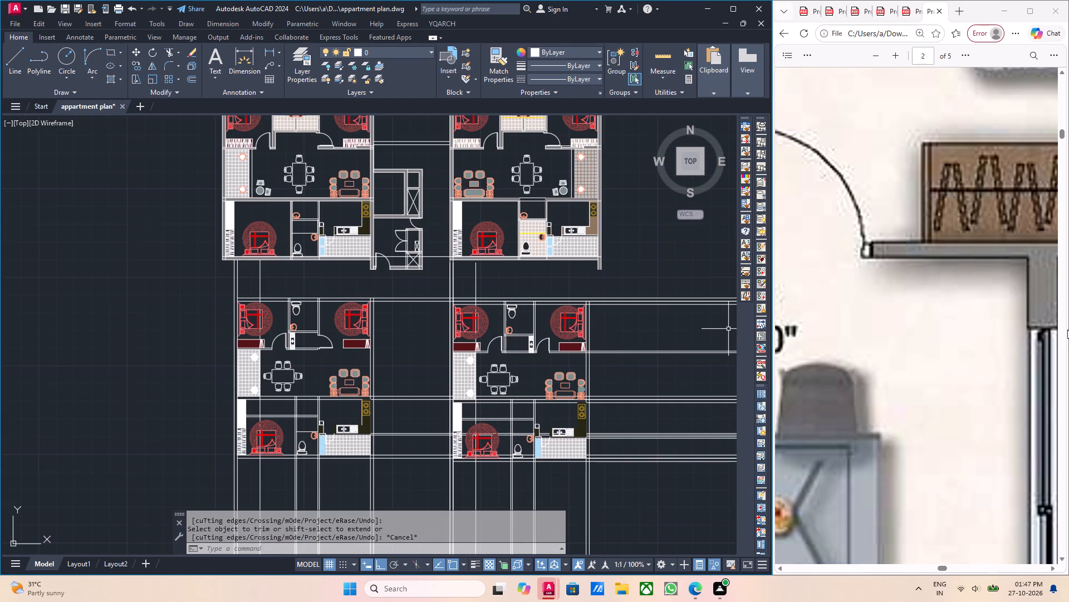
ctrl+scroll(958, 352, down, 4)
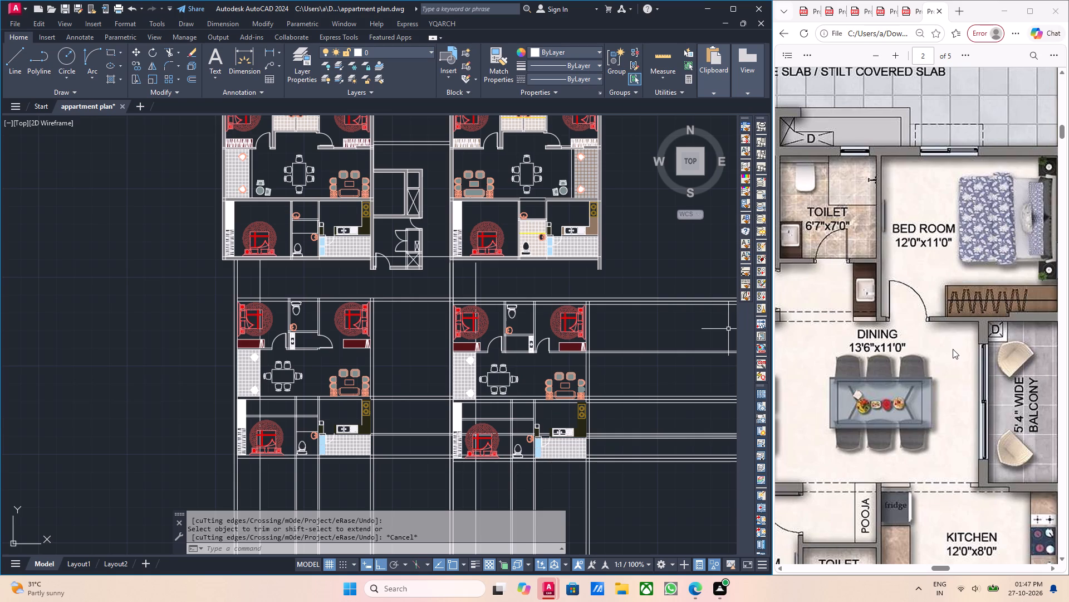
ctrl+scroll(949, 349, down, 1)
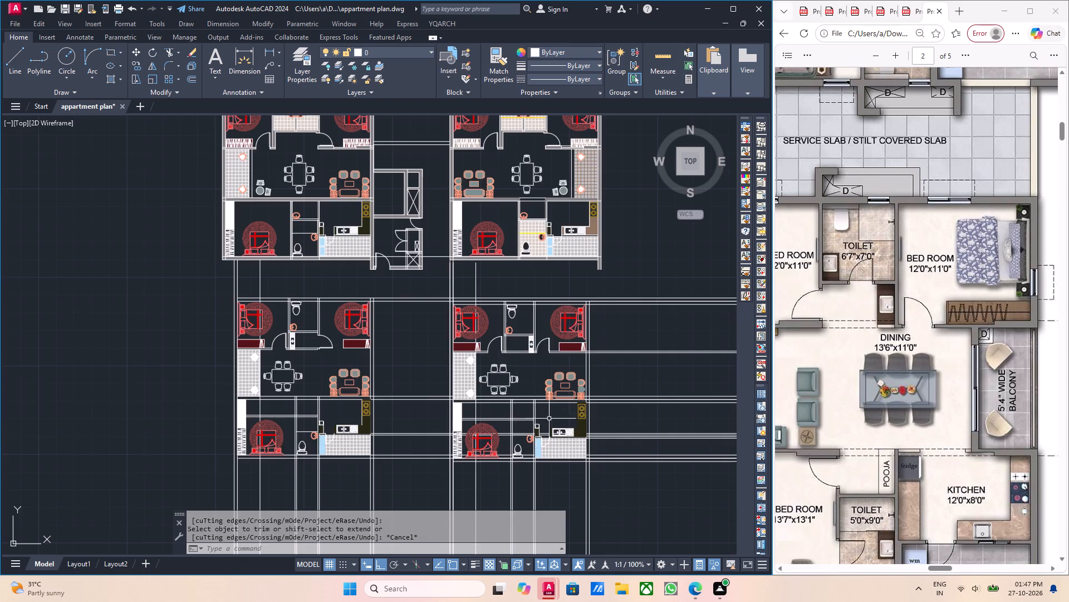
Examine the two southern units' walls and partitions, focusing on the living and kitchen areas and the wall lines extending east.
scroll(556, 406, up, 5)
scroll(463, 406, down, 2)
scroll(374, 398, down, 2)
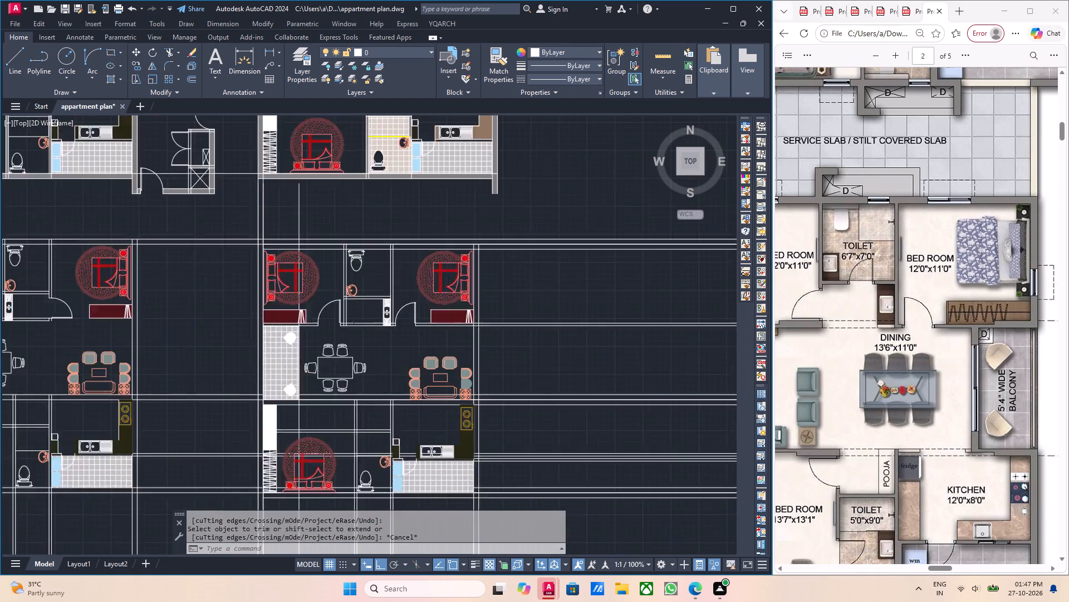
scroll(400, 386, down, 1)
middle_drag(382, 392, 427, 392)
scroll(368, 392, up, 3)
scroll(388, 389, down, 2)
middle_drag(317, 404, 357, 405)
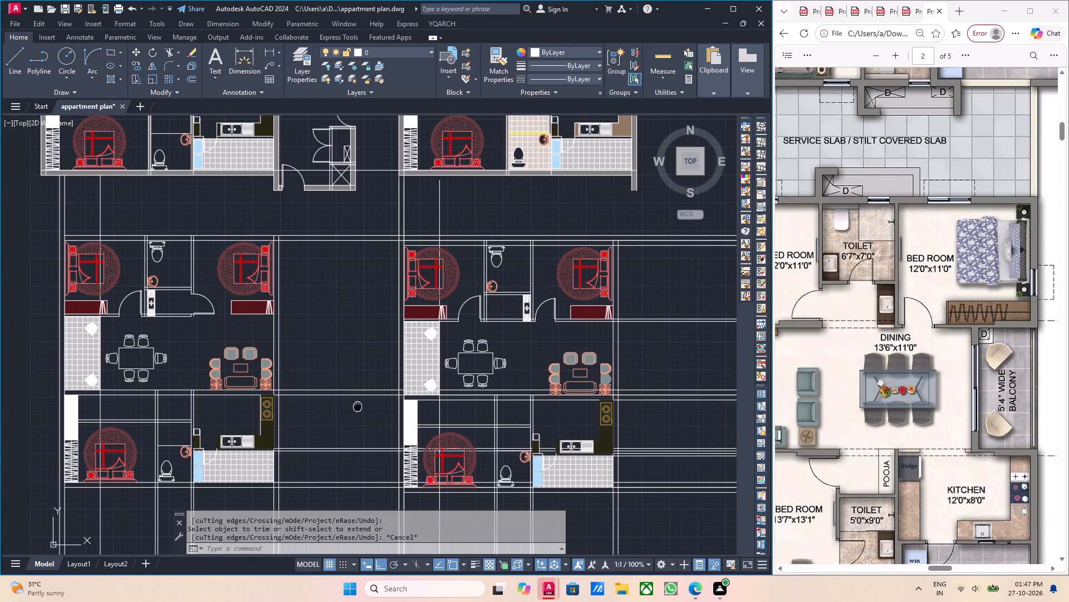
middle_drag(357, 405, 358, 405)
middle_drag(527, 398, 425, 388)
middle_drag(493, 394, 464, 391)
scroll(418, 393, up, 3)
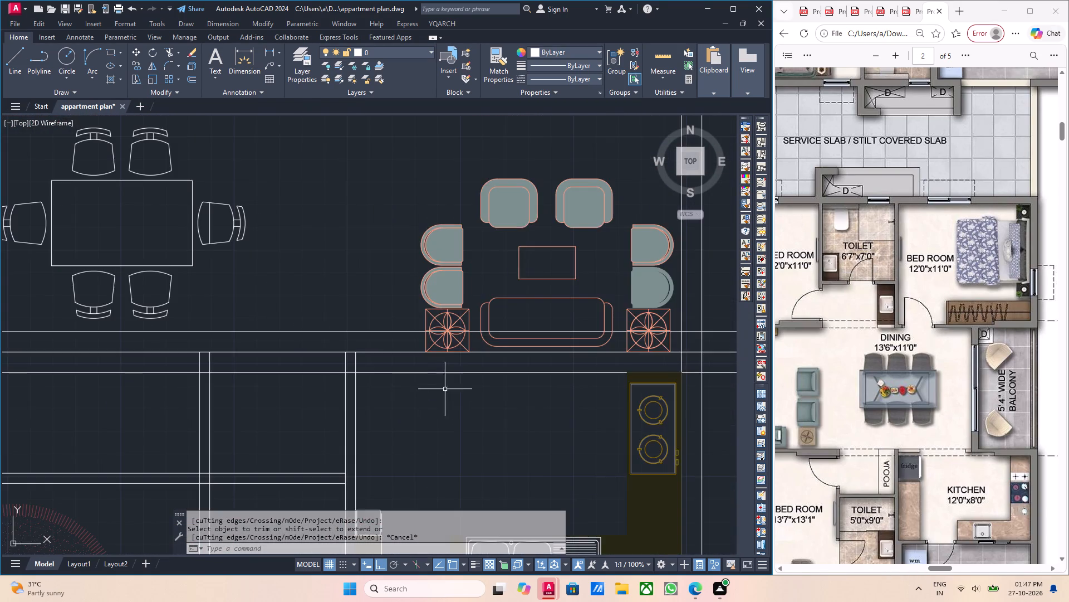
scroll(465, 384, down, 1)
middle_drag(559, 385, 447, 379)
scroll(470, 377, up, 1)
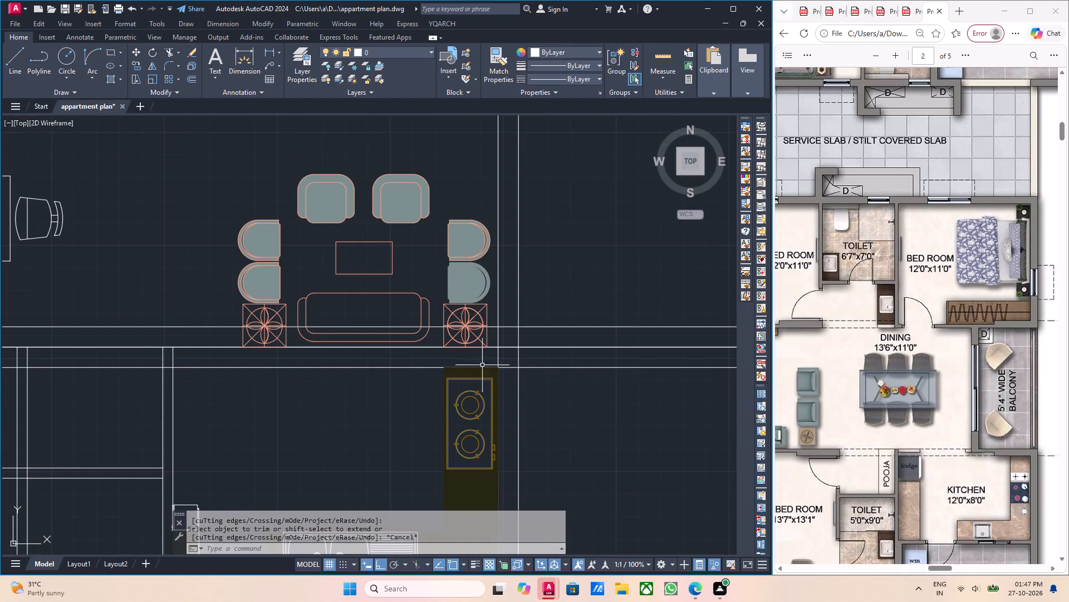
middle_drag(607, 339, 460, 373)
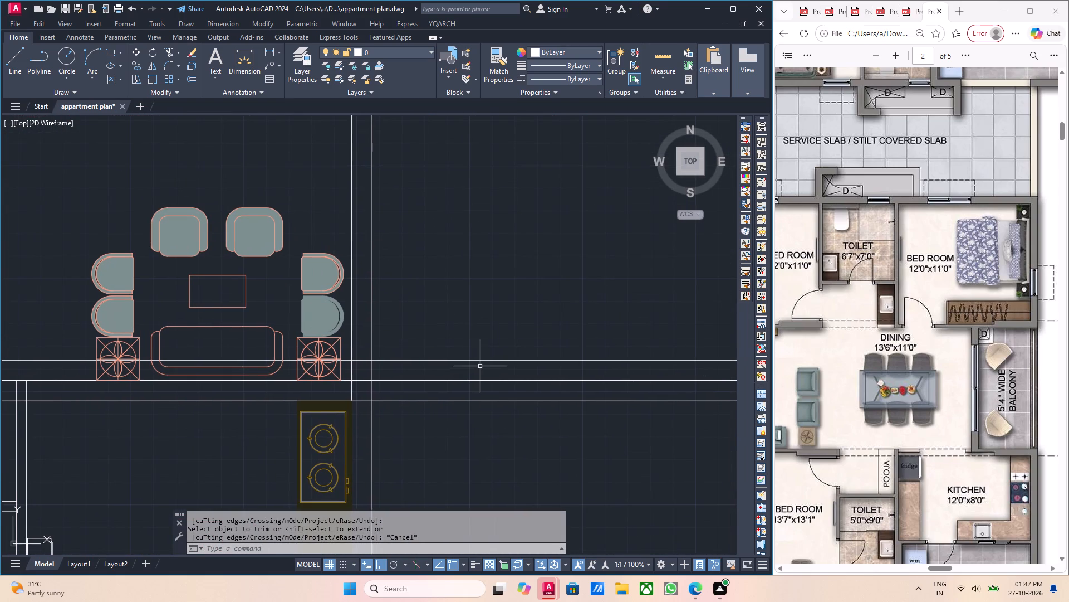
scroll(487, 365, down, 4)
middle_drag(517, 374, 424, 408)
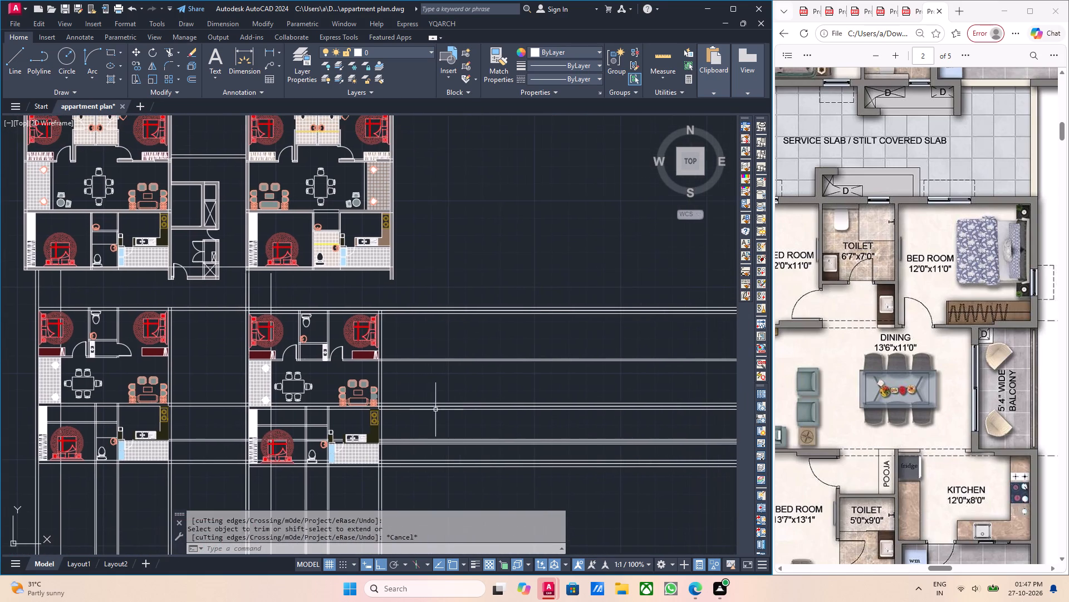
scroll(399, 454, up, 3)
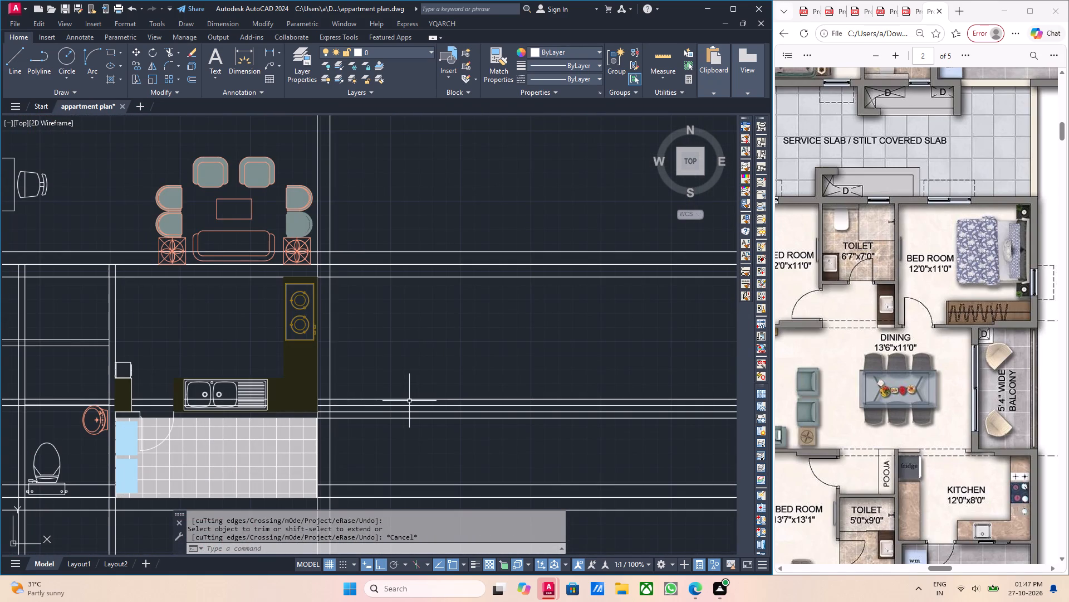
Save the apartment plan drawing.
key(ctrl+s)
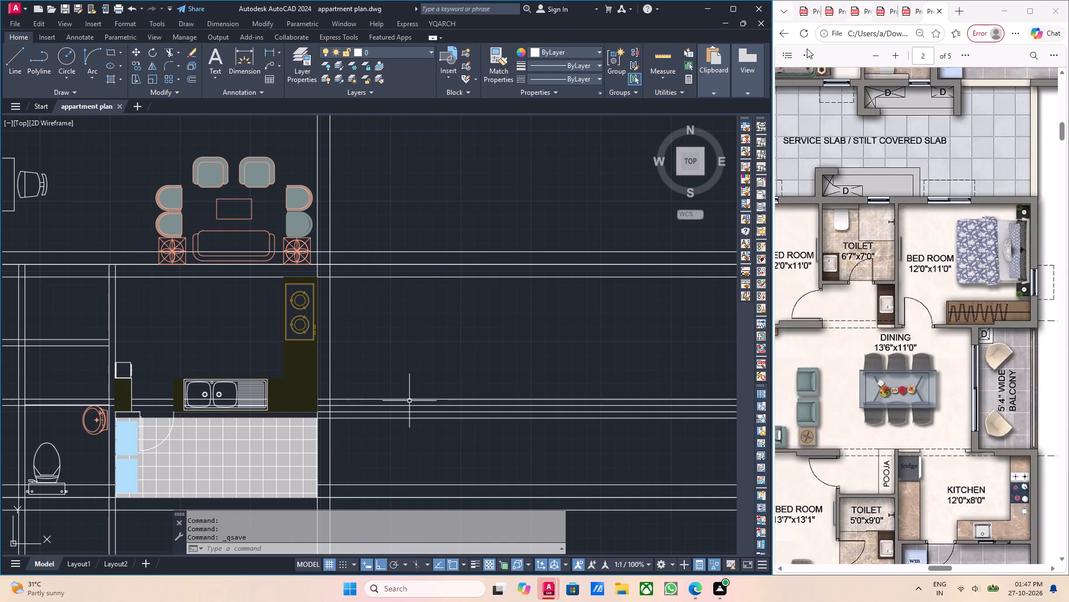
Close the browser window containing the PDF reference plan.
click(1065, 6)
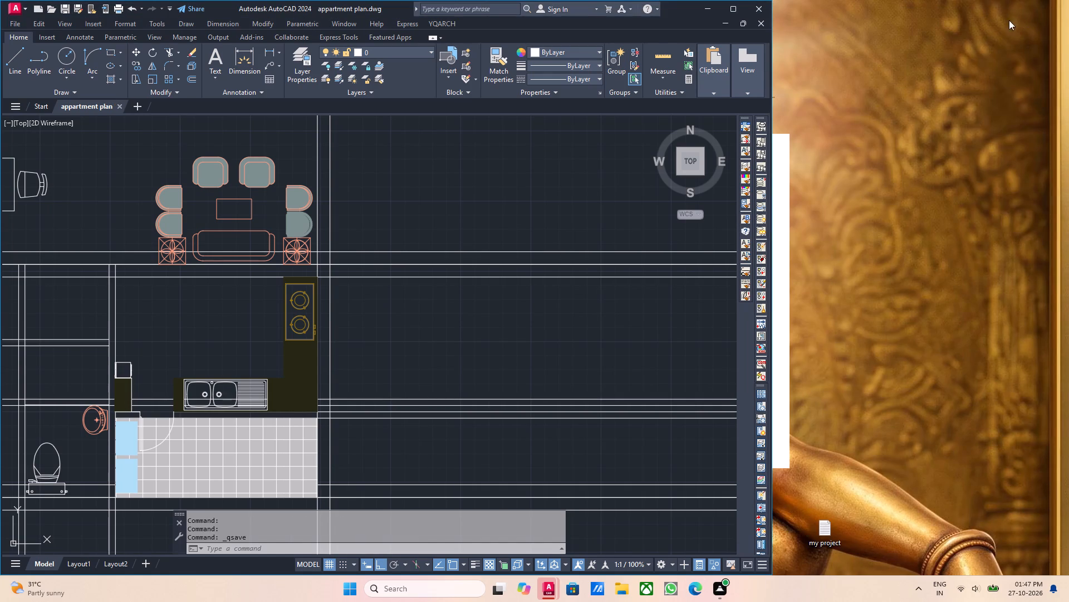
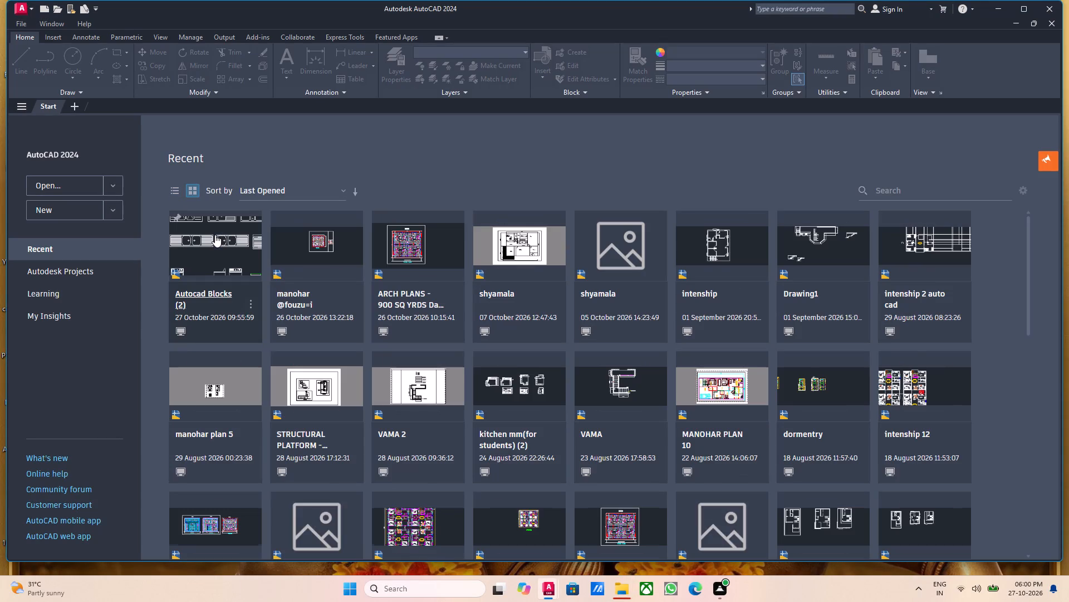
Open the recent drawing Autocad Blocks (2).
scroll(278, 270, down, 1)
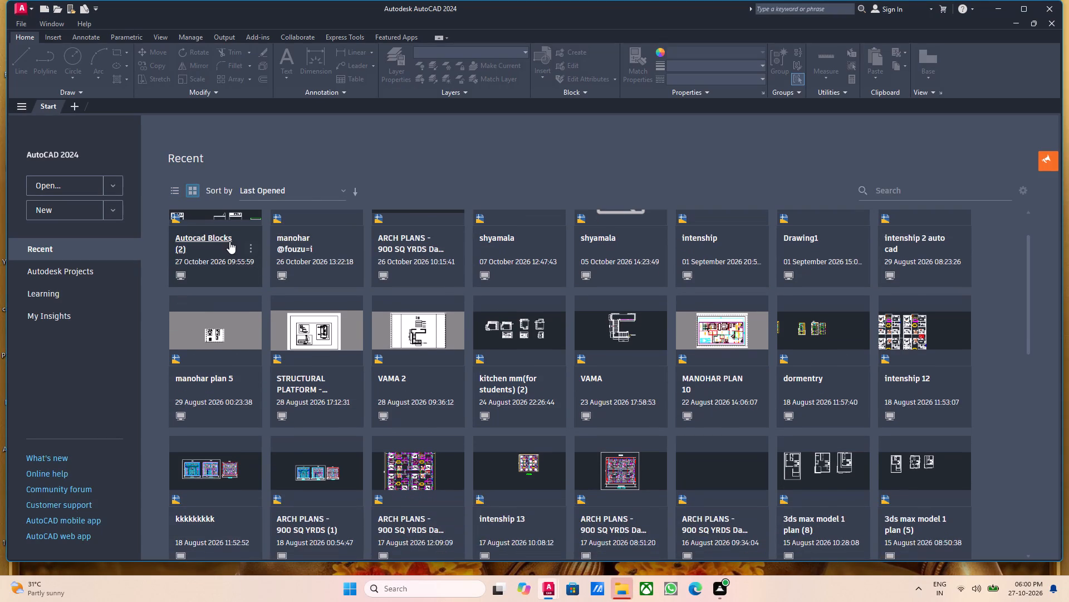
scroll(229, 241, up, 5)
scroll(369, 266, up, 1)
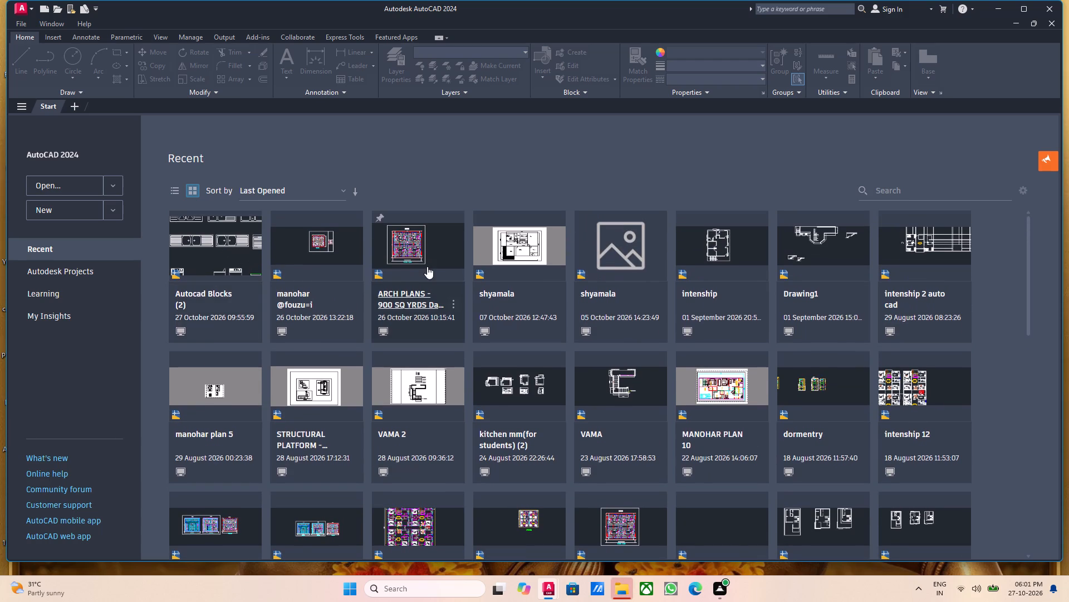
scroll(407, 258, up, 3)
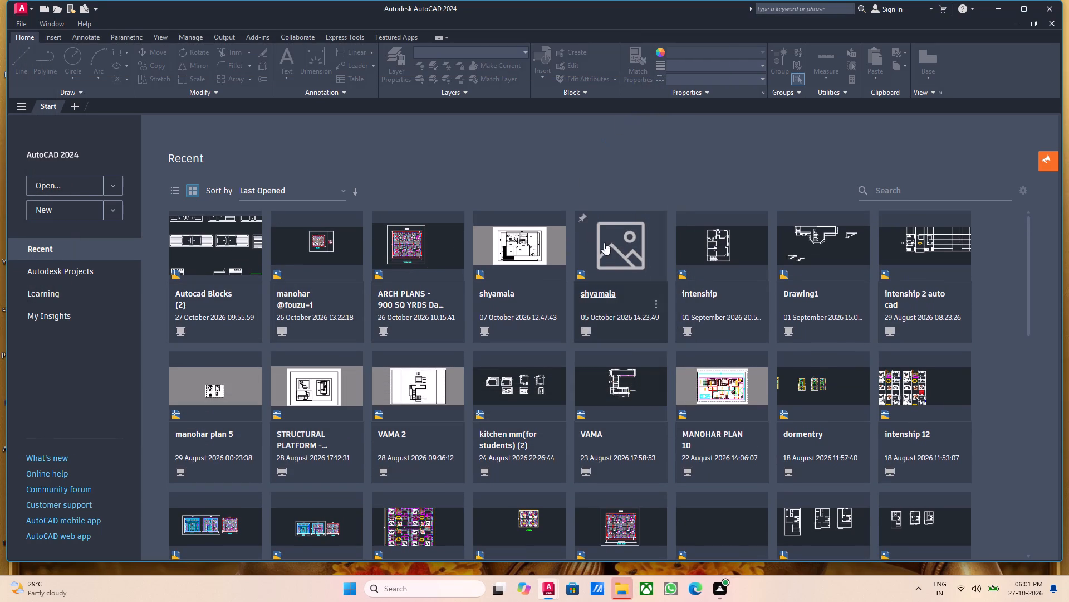
click(214, 258)
double_click(214, 259)
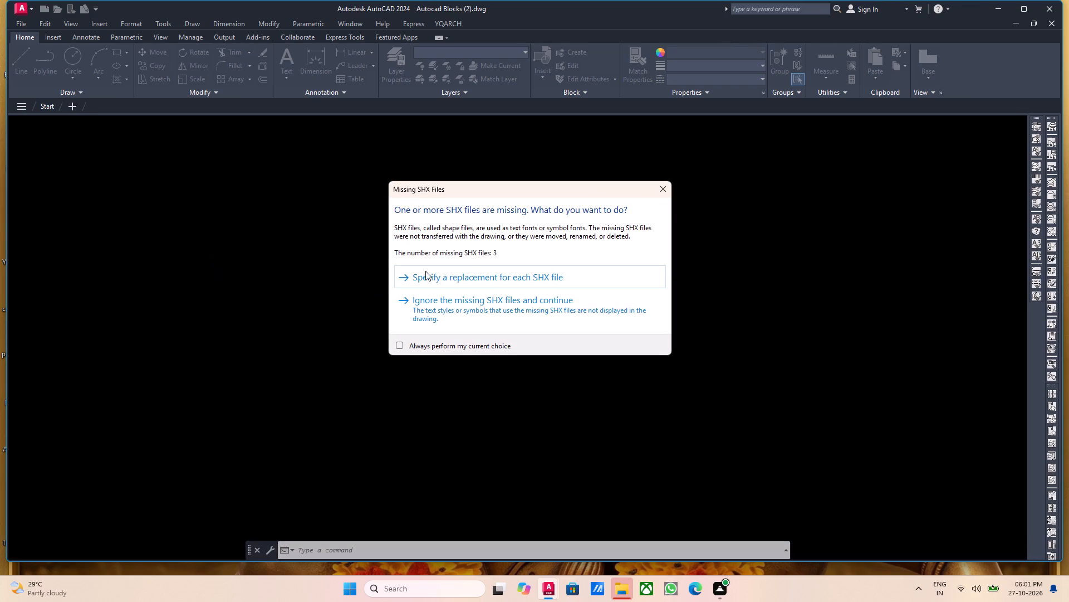
Choose to specify replacements for the missing SHX files, and dismiss each font selection without picking a replacement.
click(514, 277)
scroll(617, 232, down, 2)
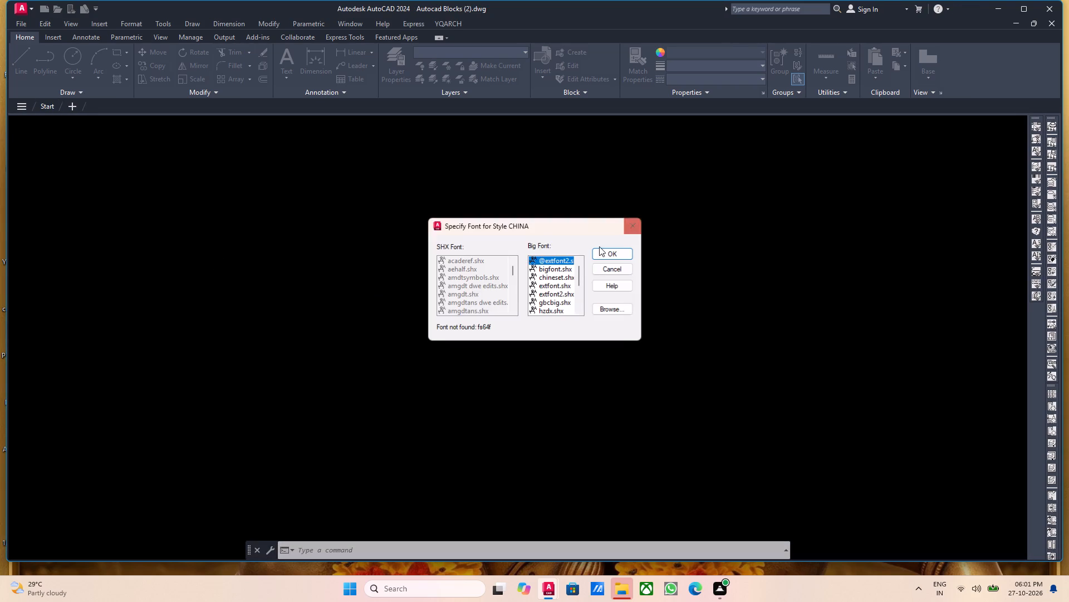
scroll(599, 246, down, 1)
click(626, 228)
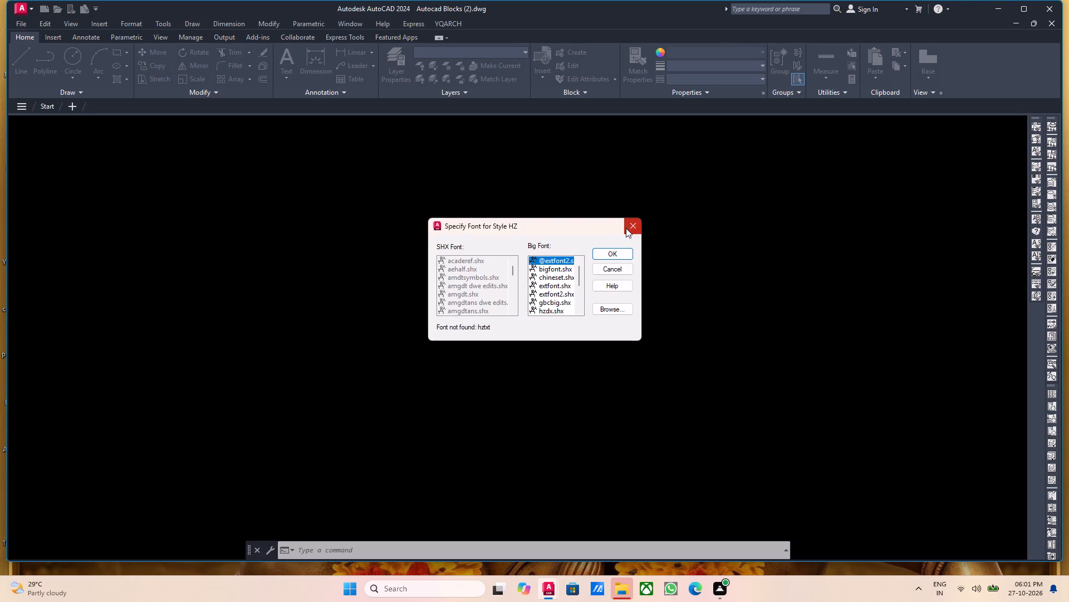
click(630, 227)
click(630, 227)
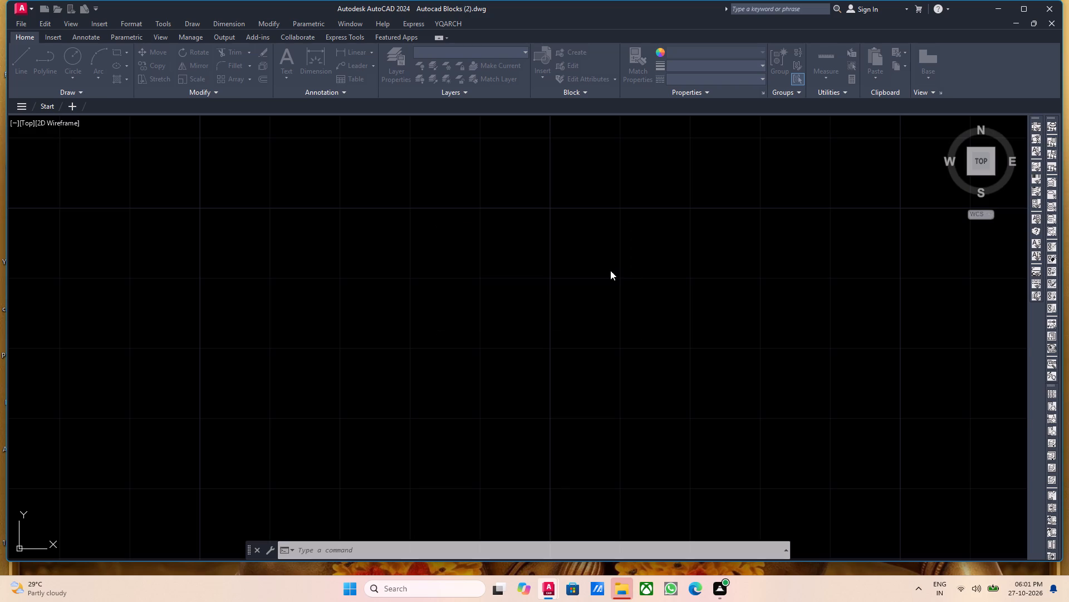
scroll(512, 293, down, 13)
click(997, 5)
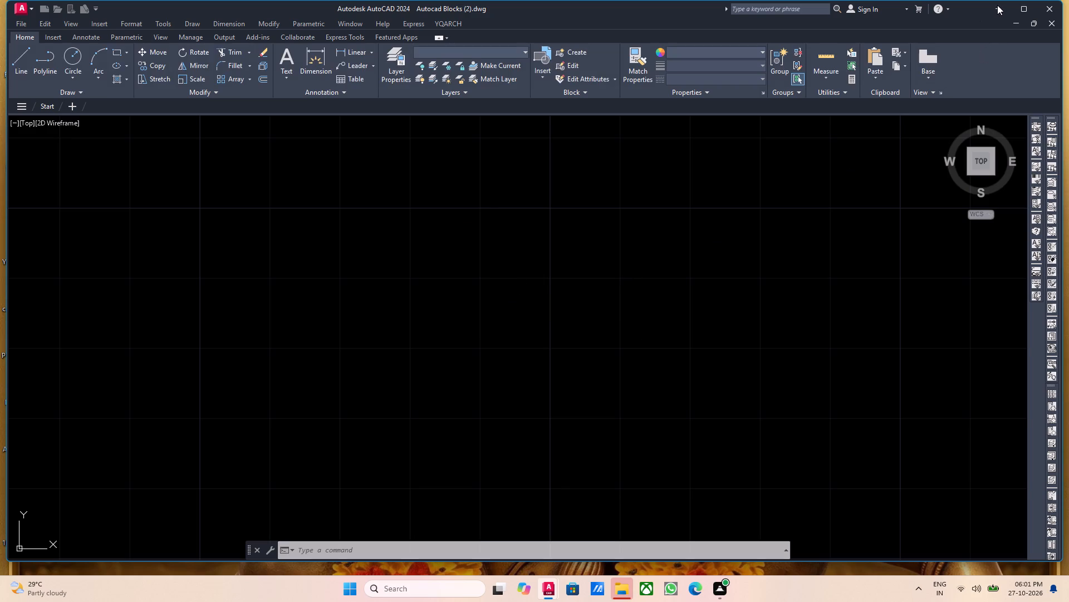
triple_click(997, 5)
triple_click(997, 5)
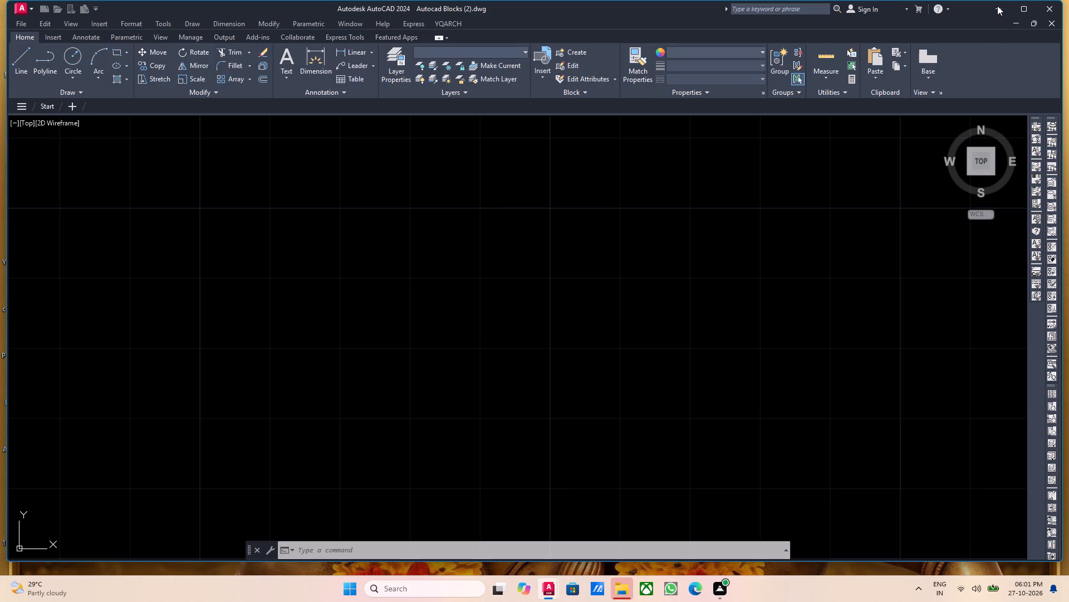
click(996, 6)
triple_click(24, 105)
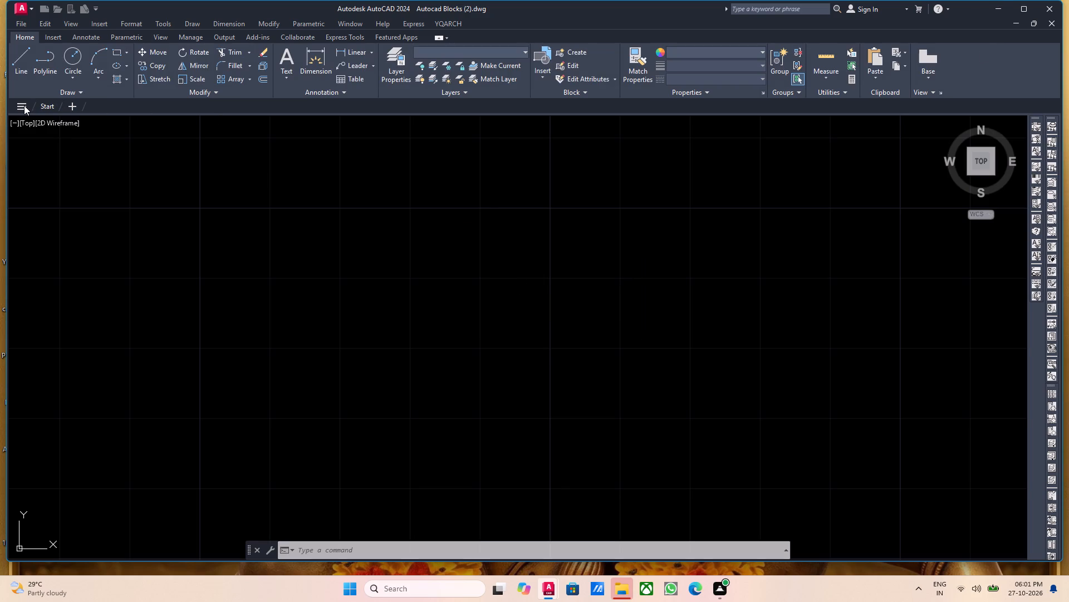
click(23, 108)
Dismiss the not-found references prompt in the Autocad Blocks (2) drawing without resolving the reference.
scroll(343, 364, down, 3)
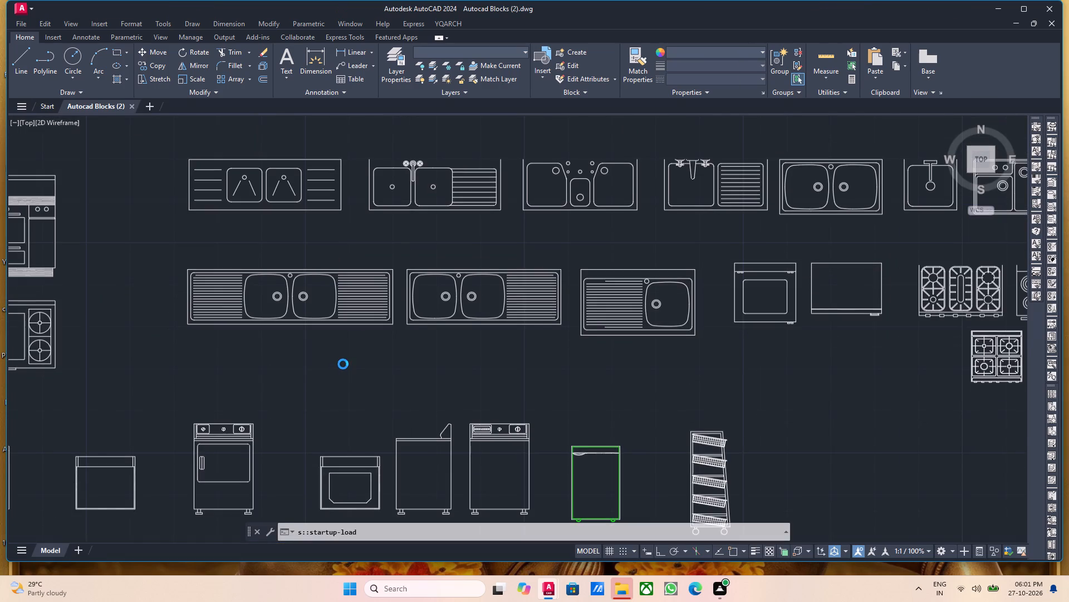
scroll(343, 364, down, 2)
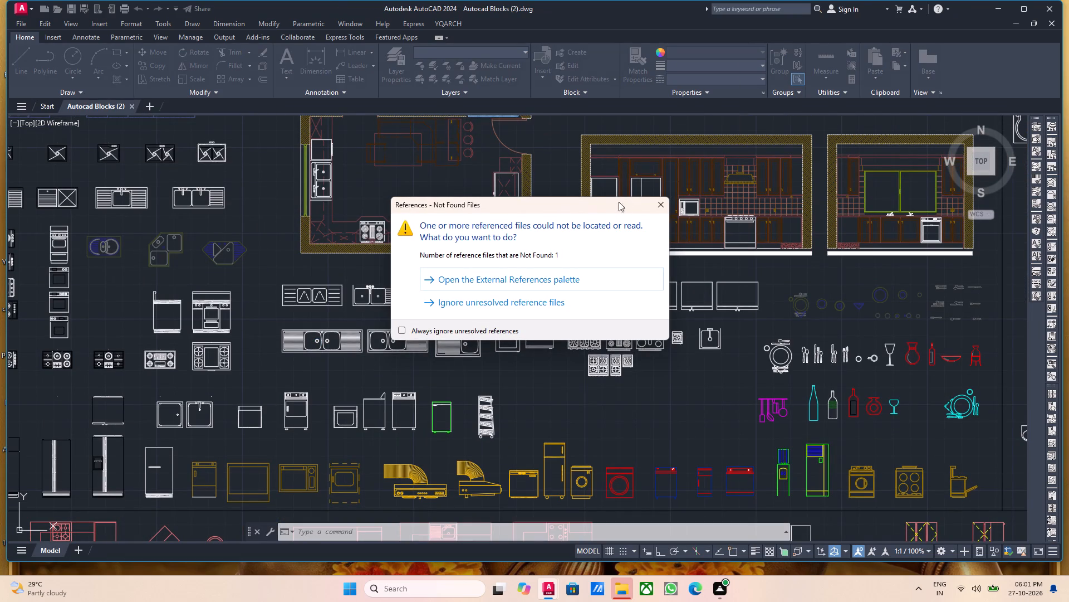
click(658, 205)
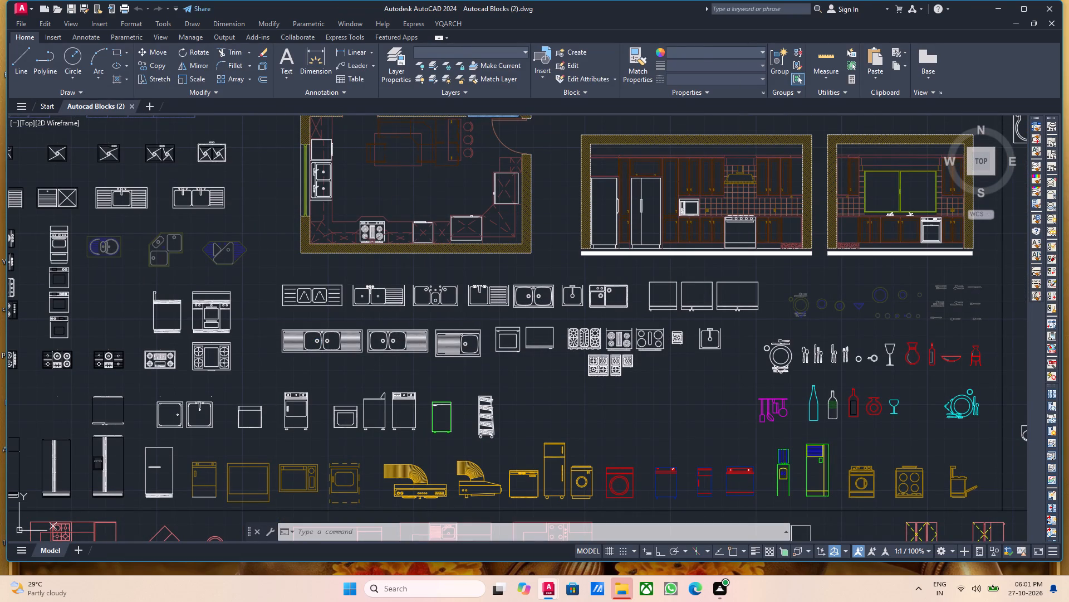
click(22, 19)
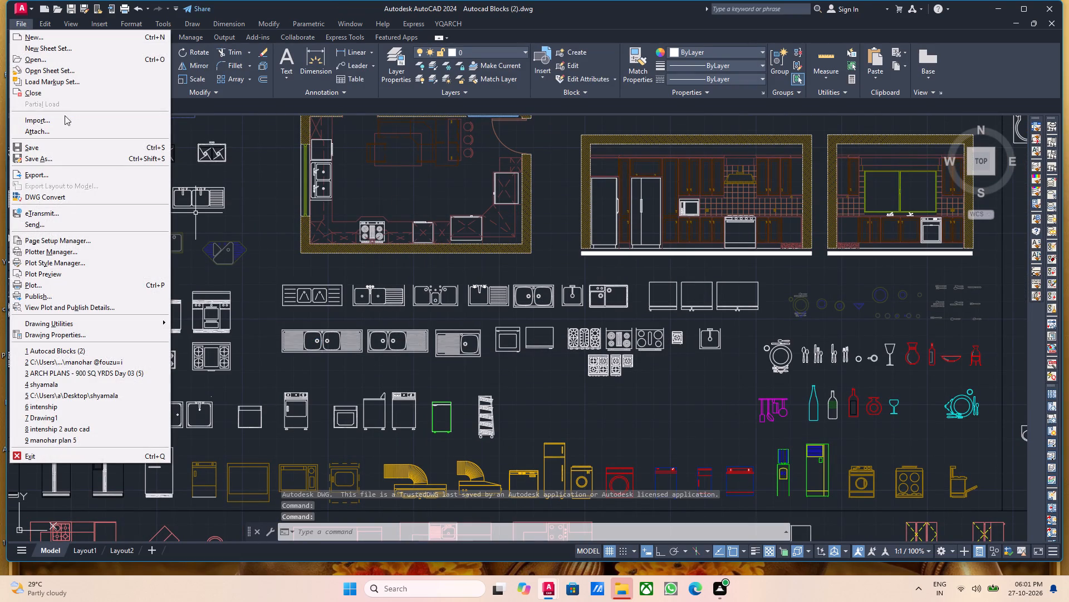
click(268, 197)
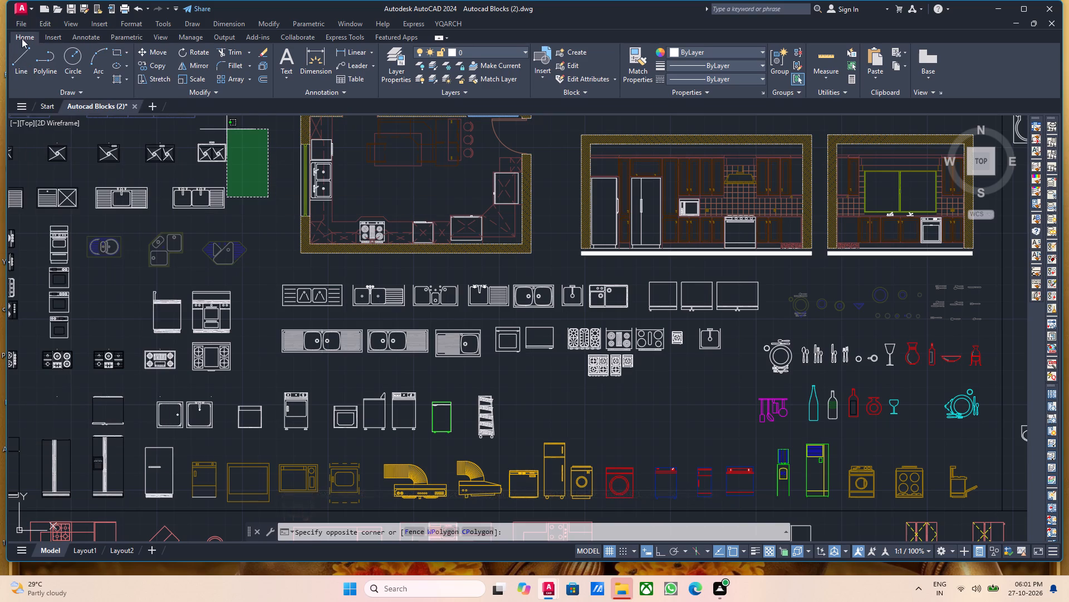
right_click(13, 25)
right_click(13, 25)
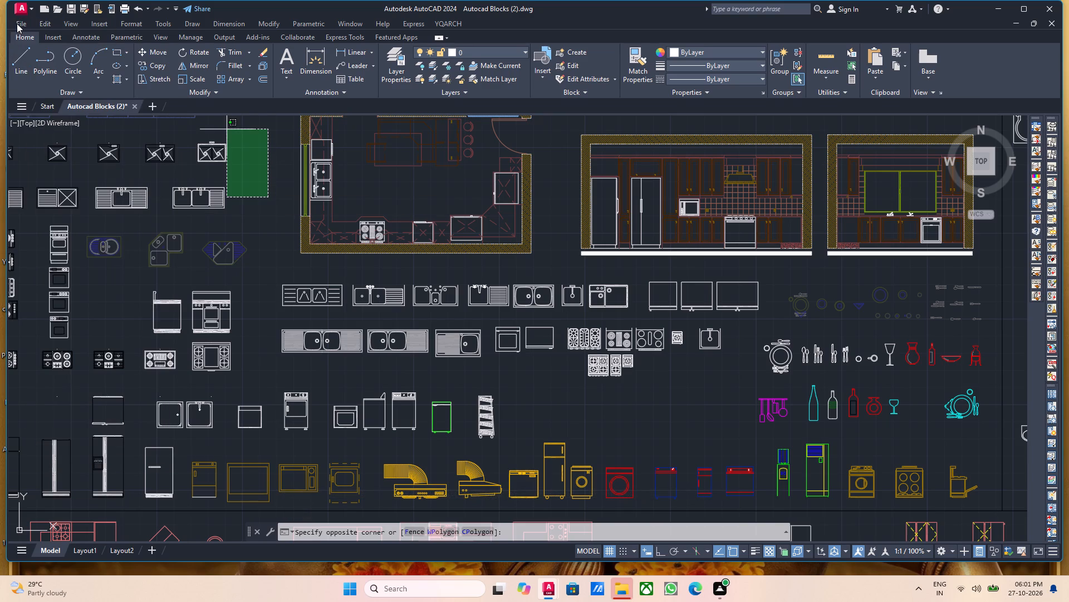
click(17, 23)
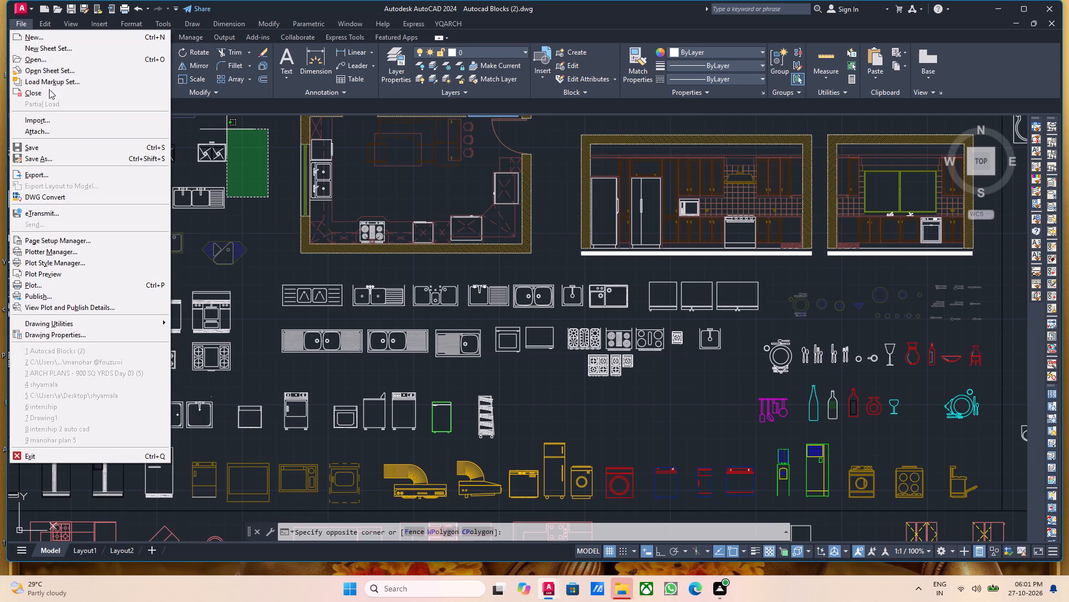
click(246, 216)
click(33, 4)
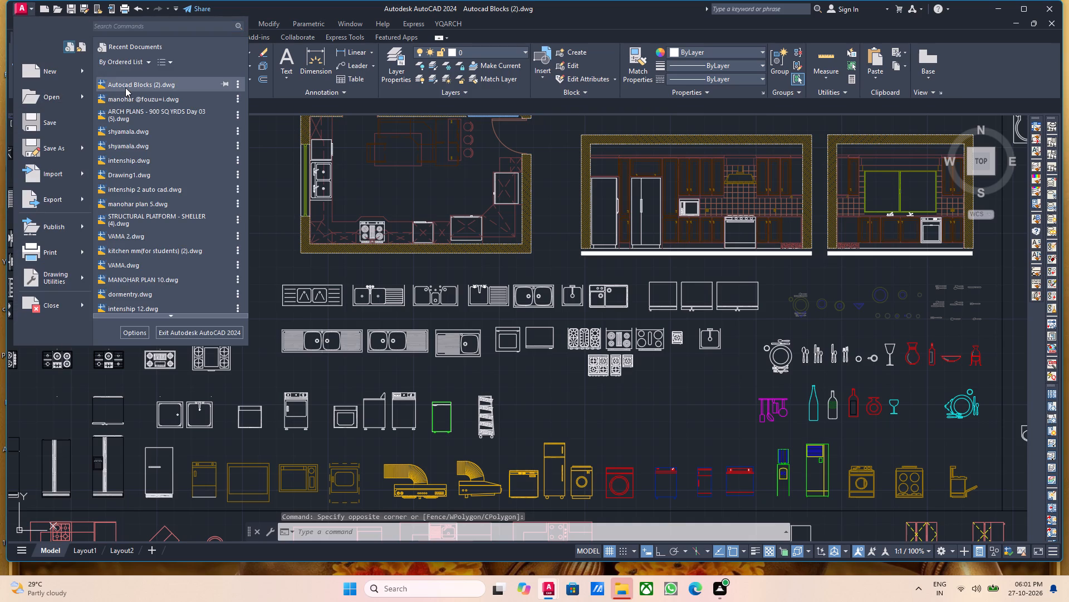
click(145, 98)
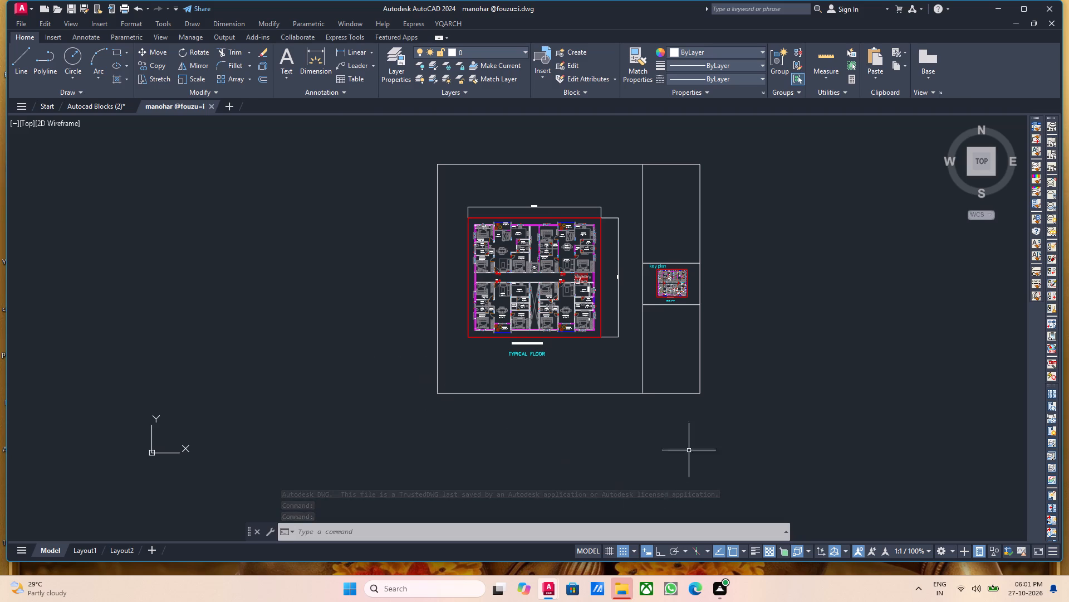
scroll(695, 328, up, 2)
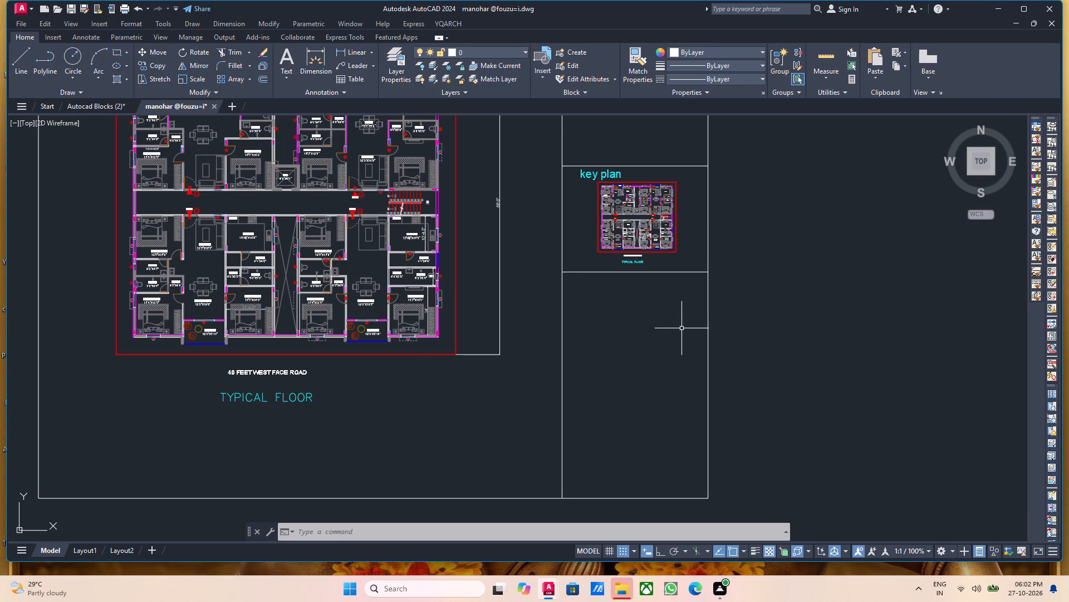
scroll(563, 387, down, 8)
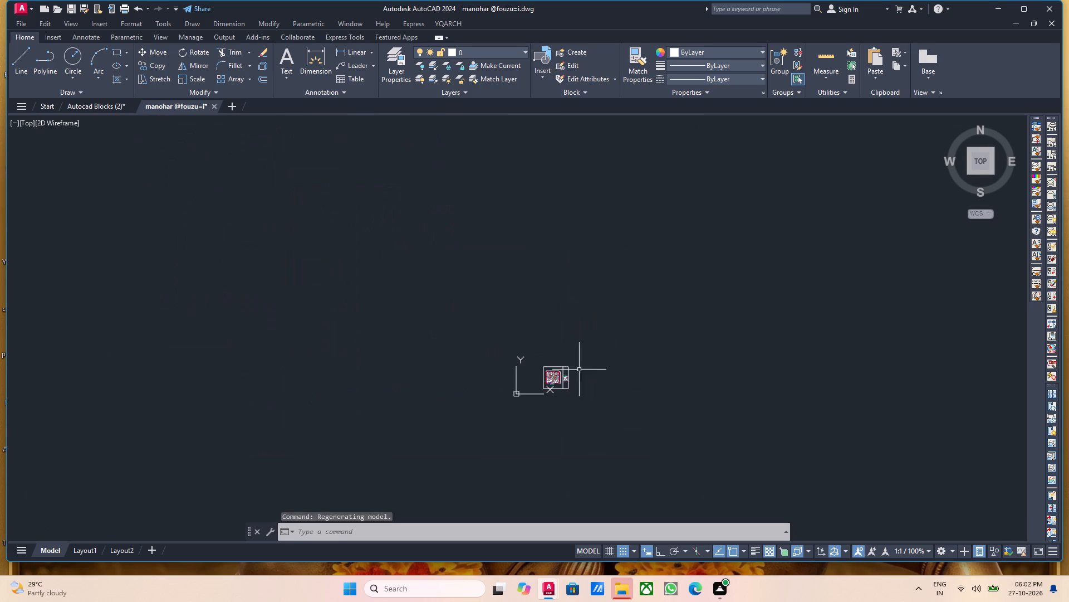
middle_drag(549, 374, 453, 387)
click(1051, 27)
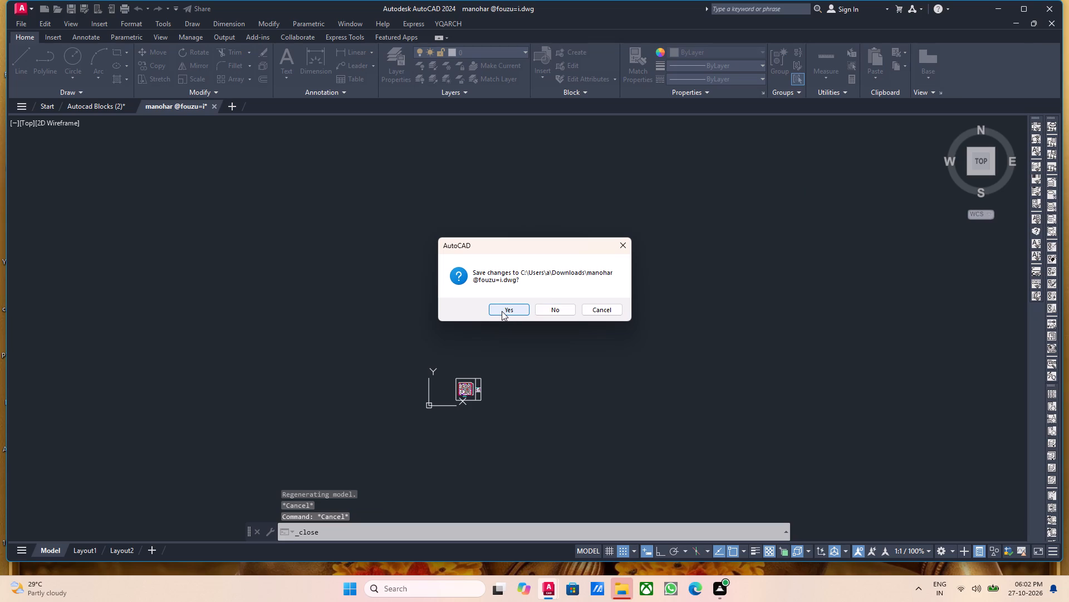
click(501, 311)
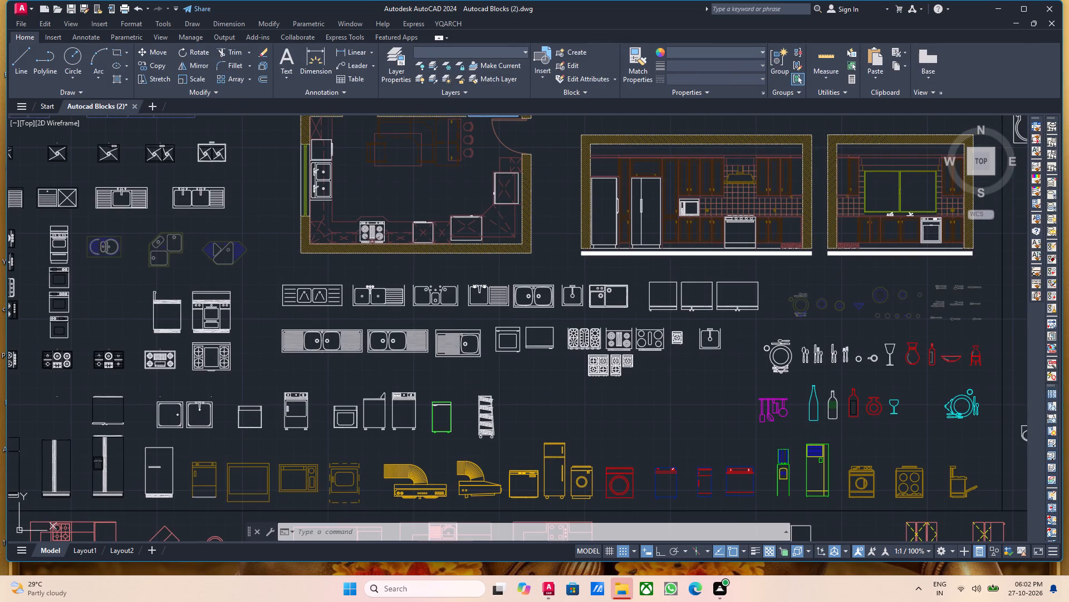
Look over the block categories in the Autocad Blocks (2) drawing and minimise its window.
scroll(371, 213, down, 3)
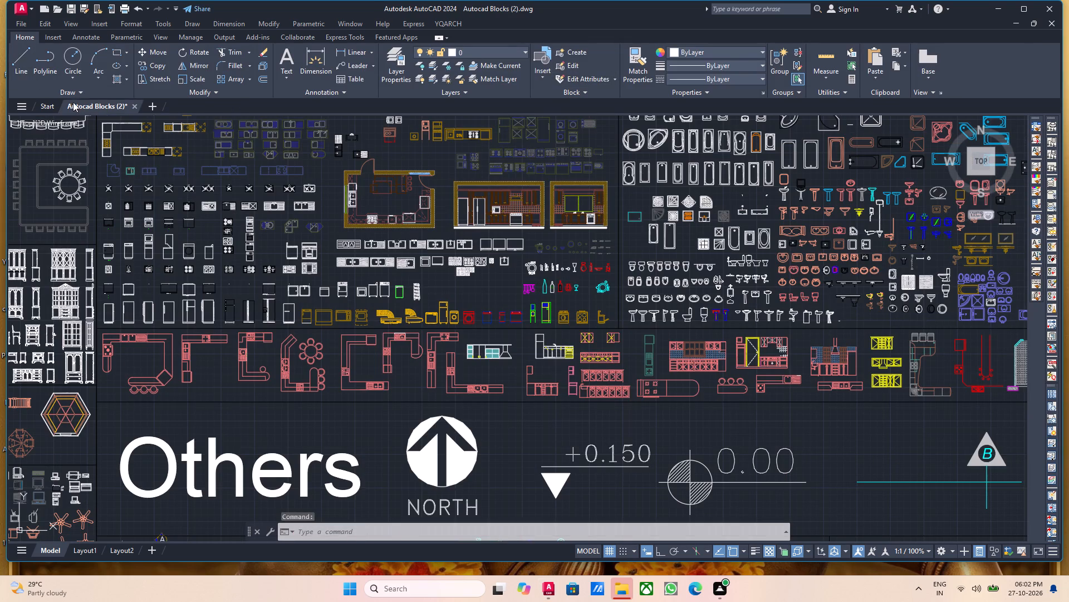
click(81, 102)
scroll(260, 274, down, 18)
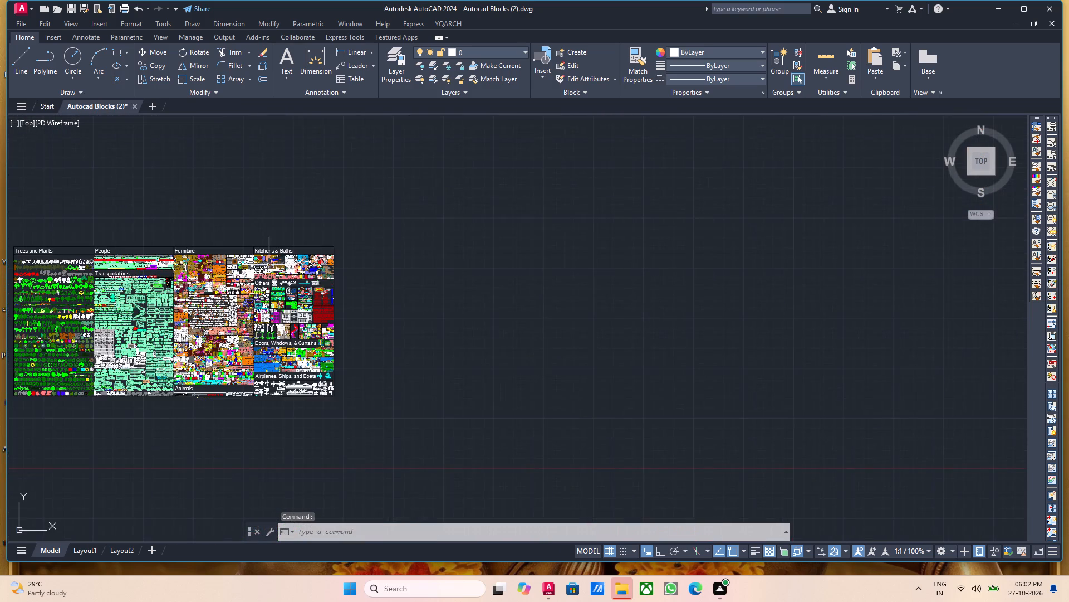
scroll(104, 138, up, 1)
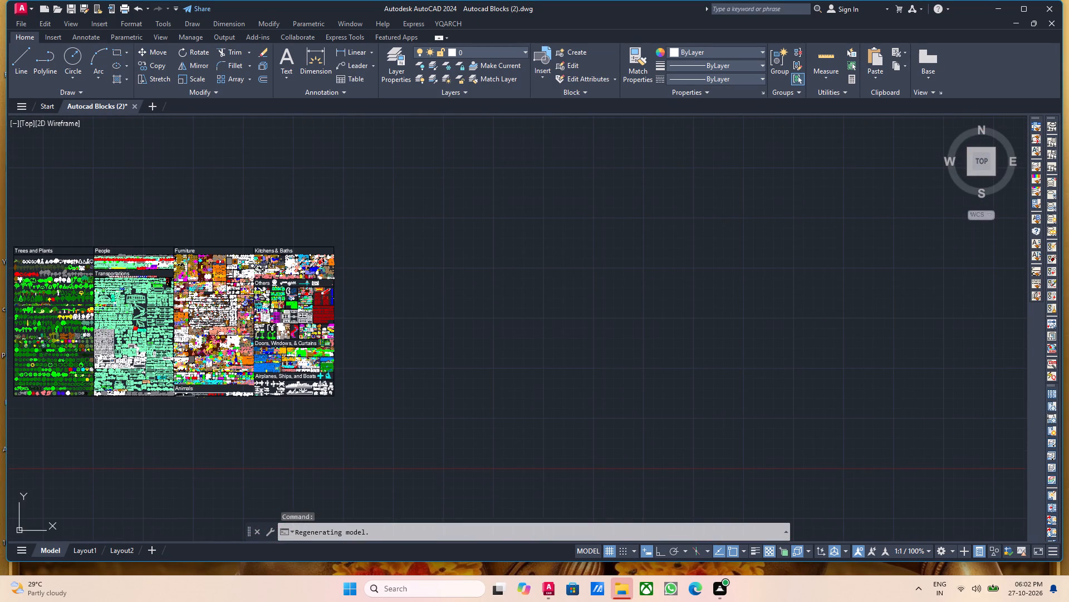
click(1009, 12)
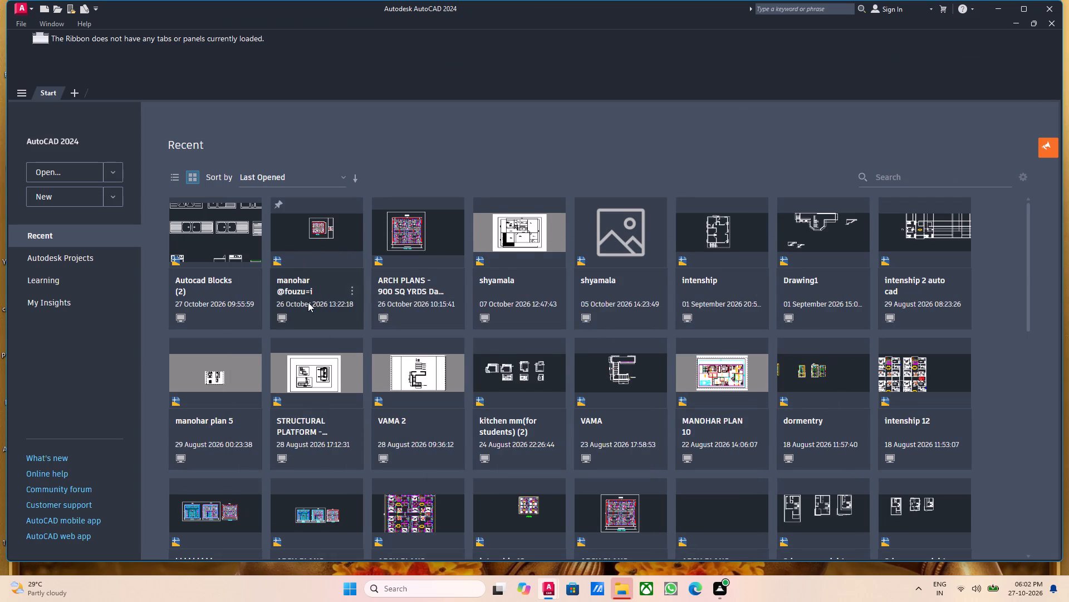
Find and open the drawing manofhaar.dwg from the Documents folder.
scroll(307, 303, down, 3)
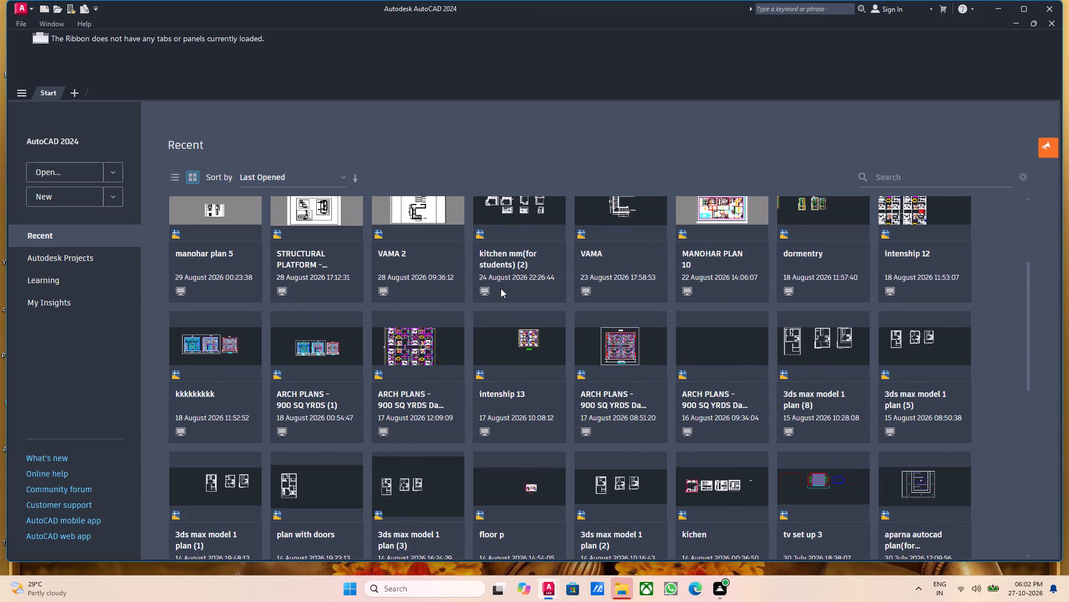
scroll(456, 305, up, 6)
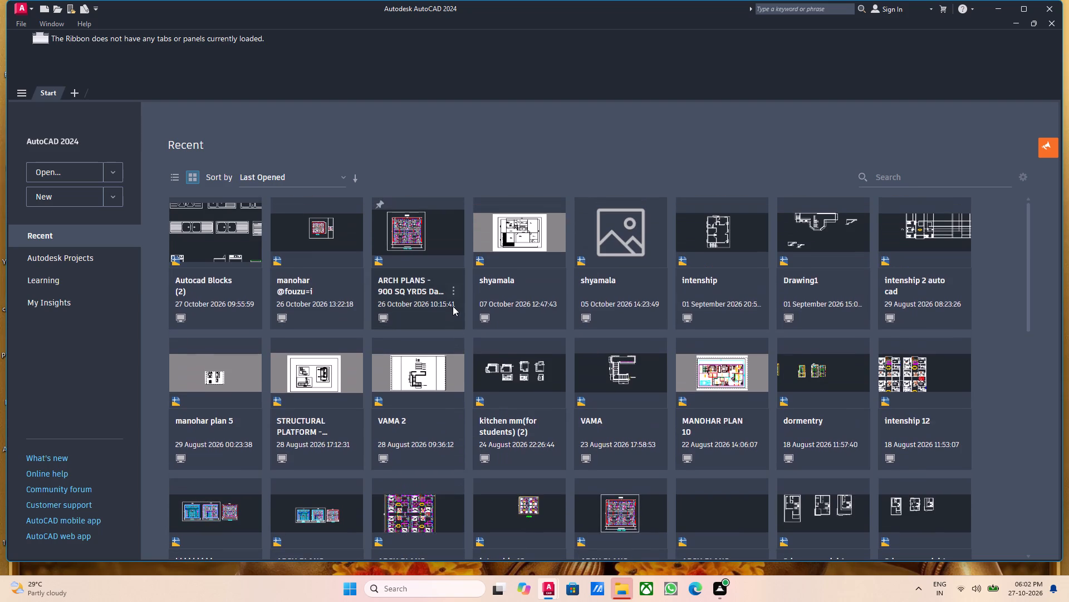
scroll(453, 306, up, 6)
click(21, 28)
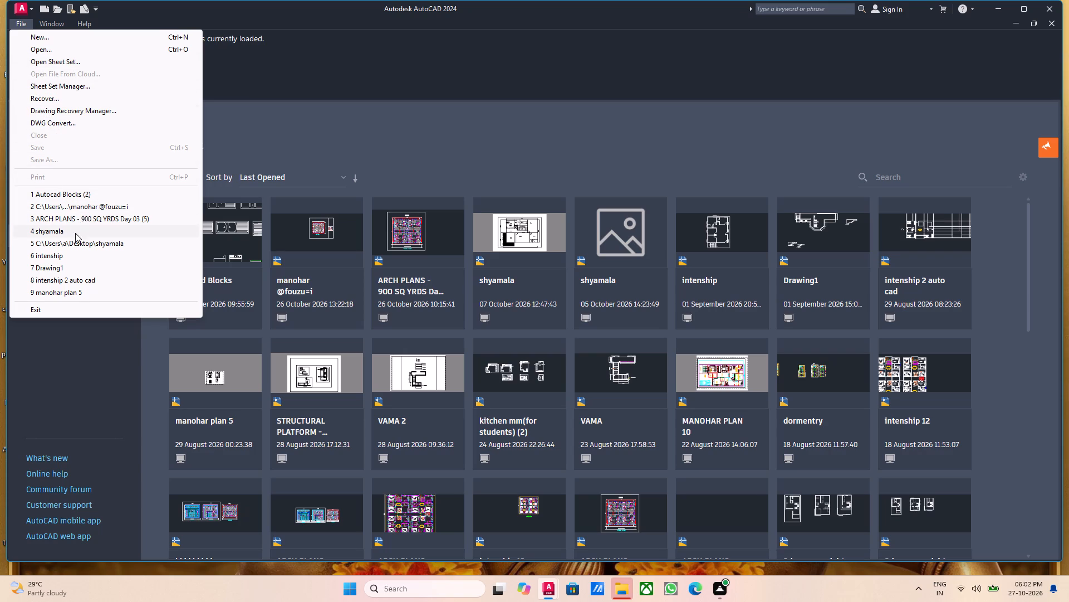
scroll(61, 271, down, 4)
scroll(53, 295, up, 4)
click(42, 49)
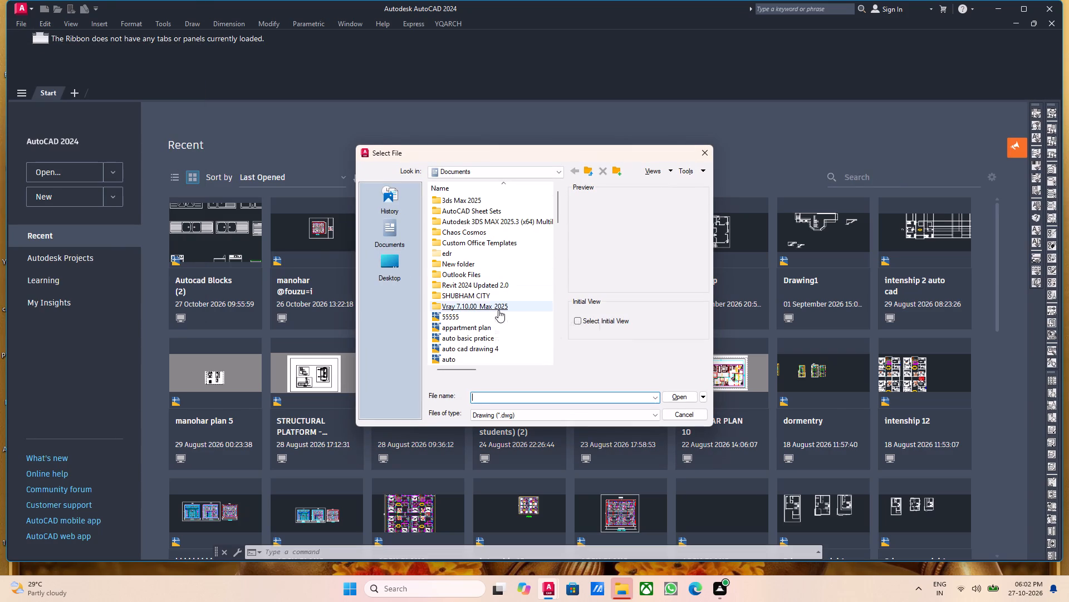
text(mano)
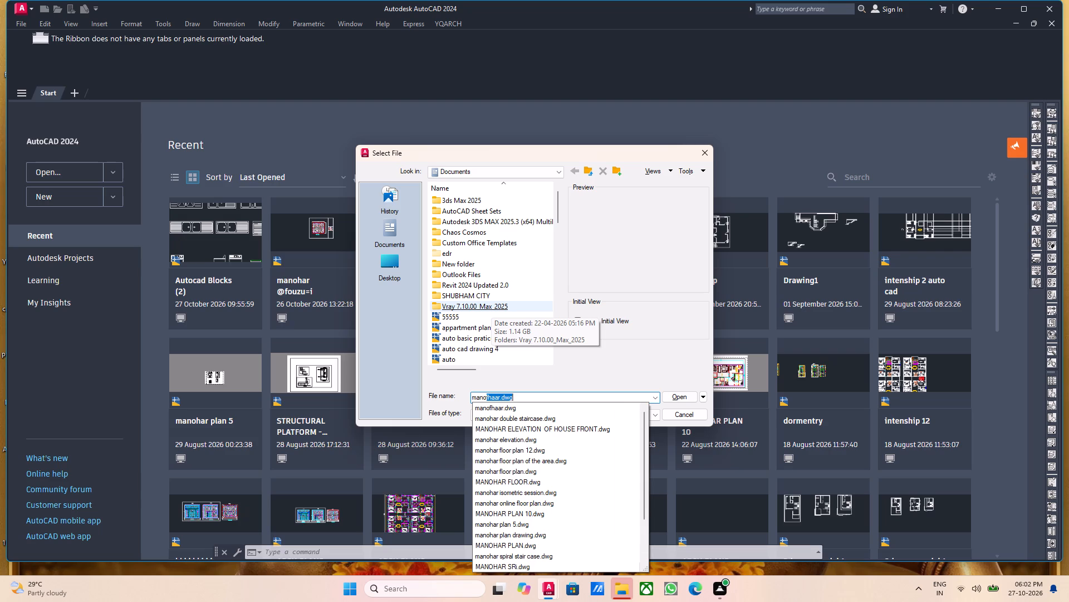
click(514, 408)
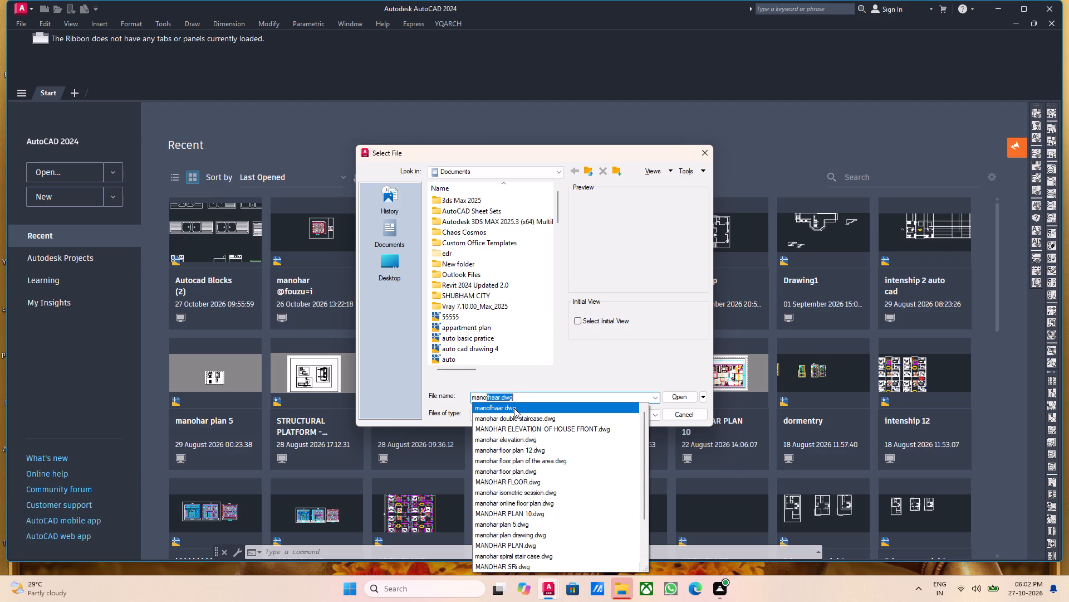
click(514, 408)
click(678, 399)
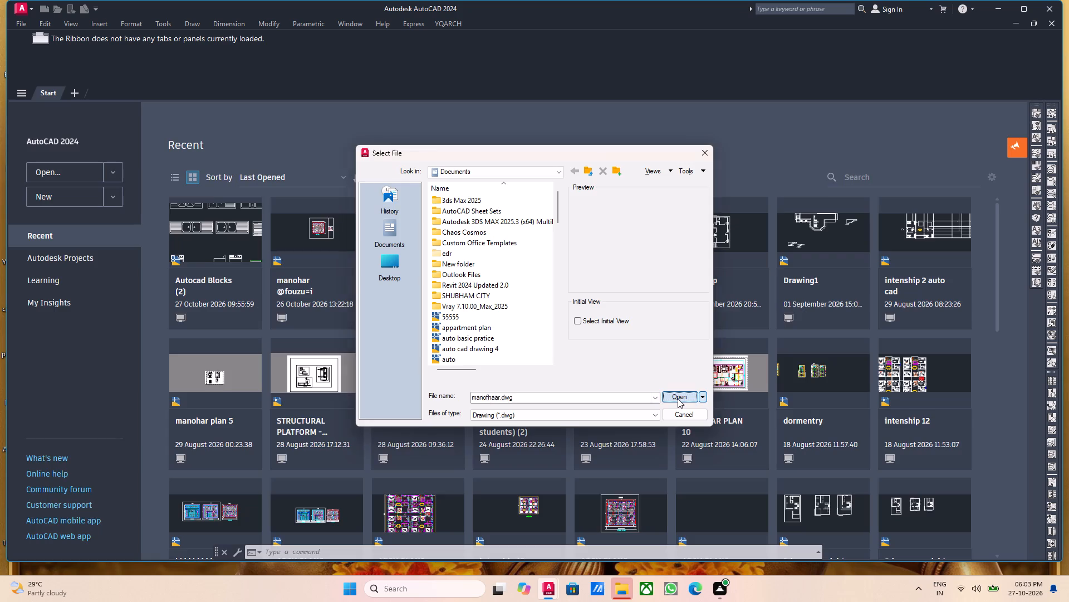
Look over the staircase drawings in manofhaar.dwg and minimise its window.
scroll(473, 397, down, 7)
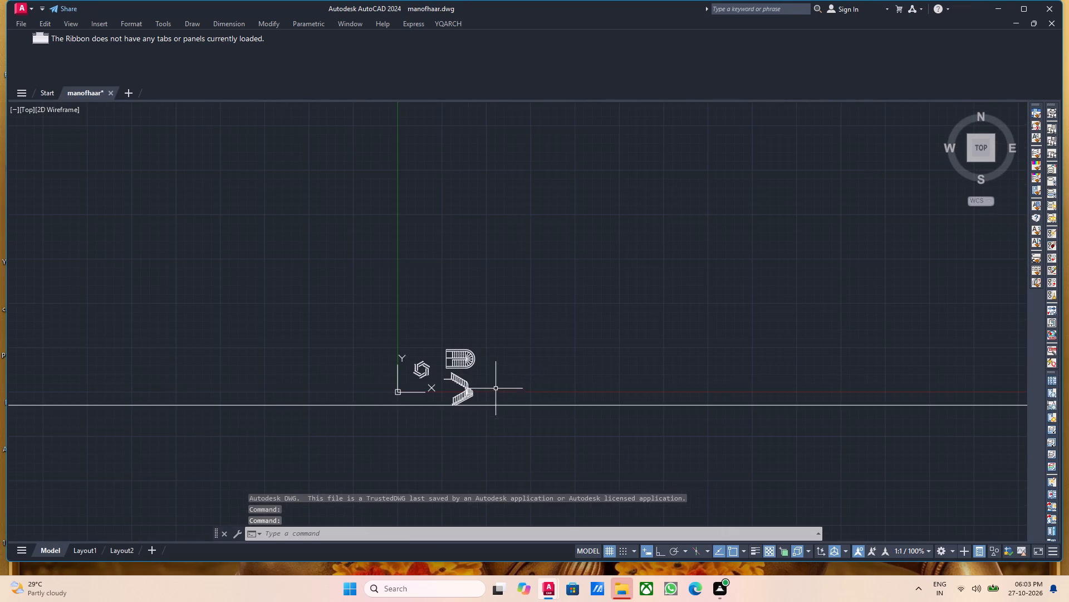
middle_drag(806, 190, 703, 283)
scroll(731, 251, down, 1)
click(1004, 10)
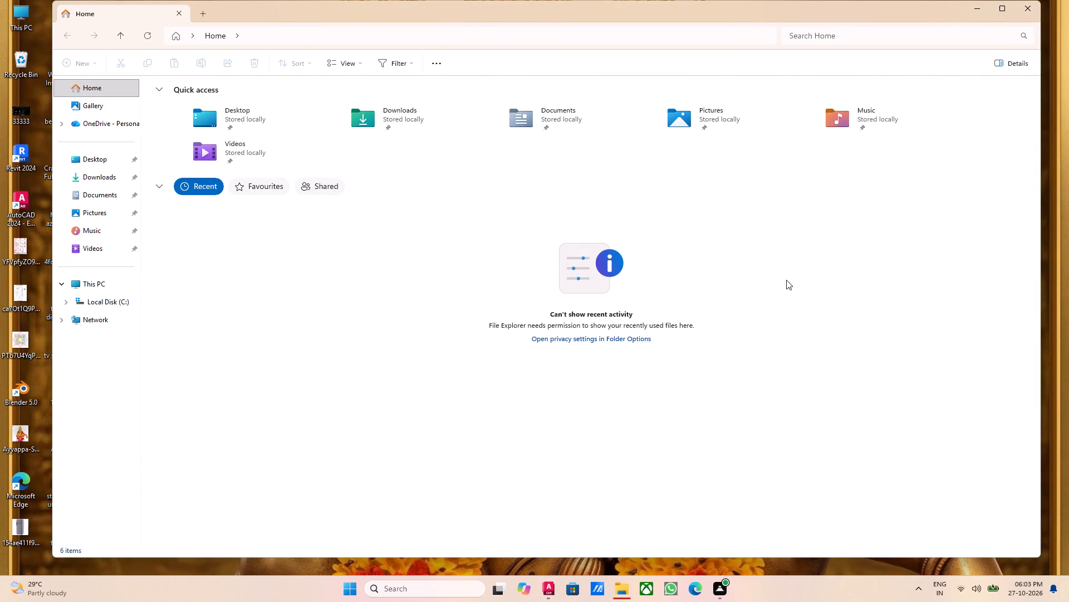
middle_drag(729, 287, 647, 368)
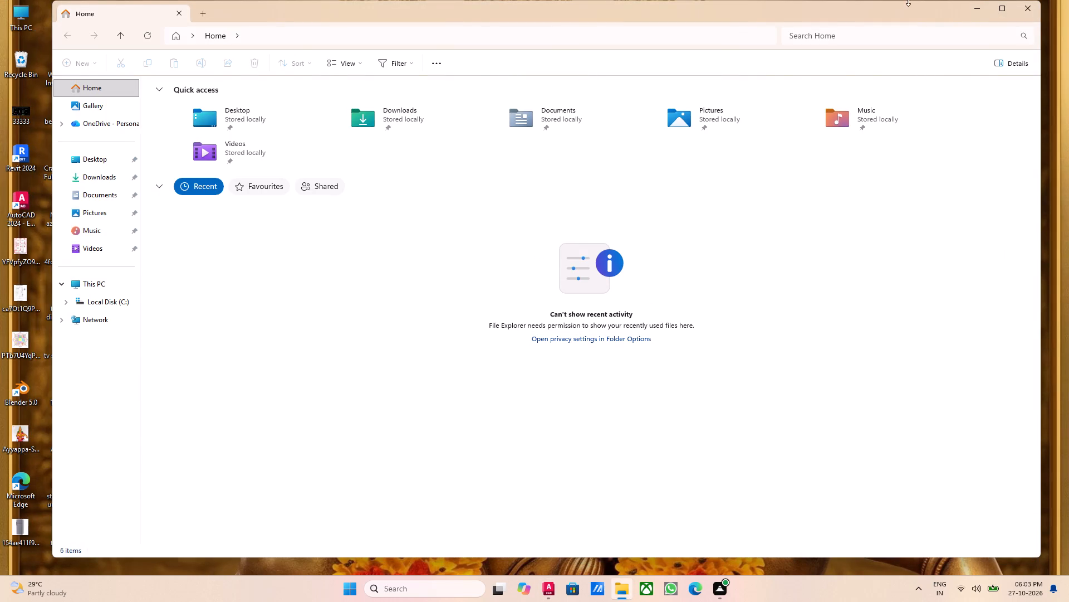
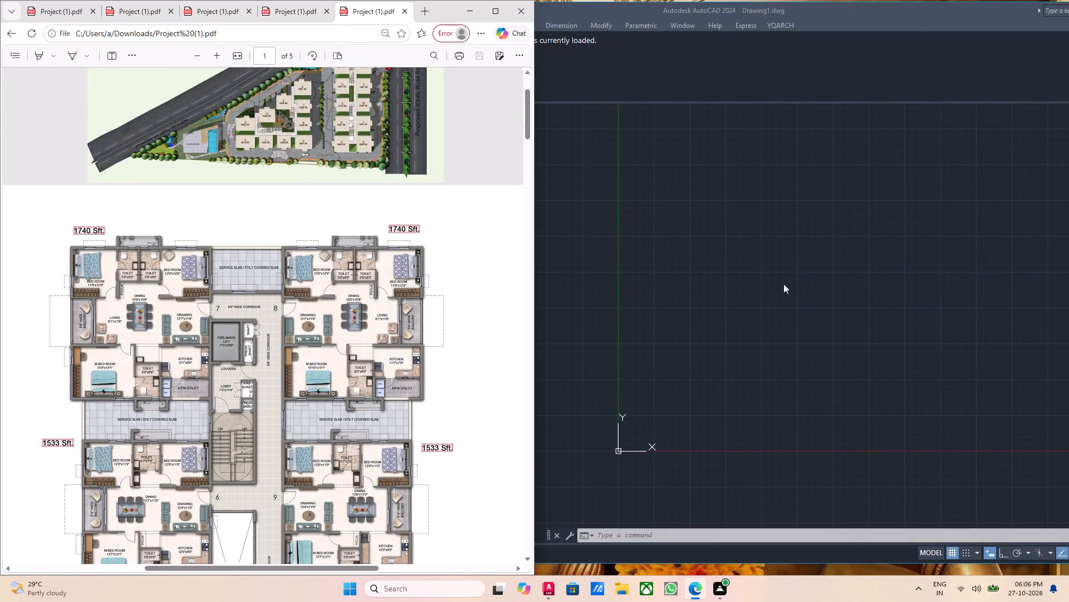
Draw a horizontal ray with ortho turned on in Drawing1, as the first wall line of the new plan.
middle_drag(765, 293, 670, 307)
middle_drag(688, 303, 576, 356)
middle_drag(543, 322, 512, 385)
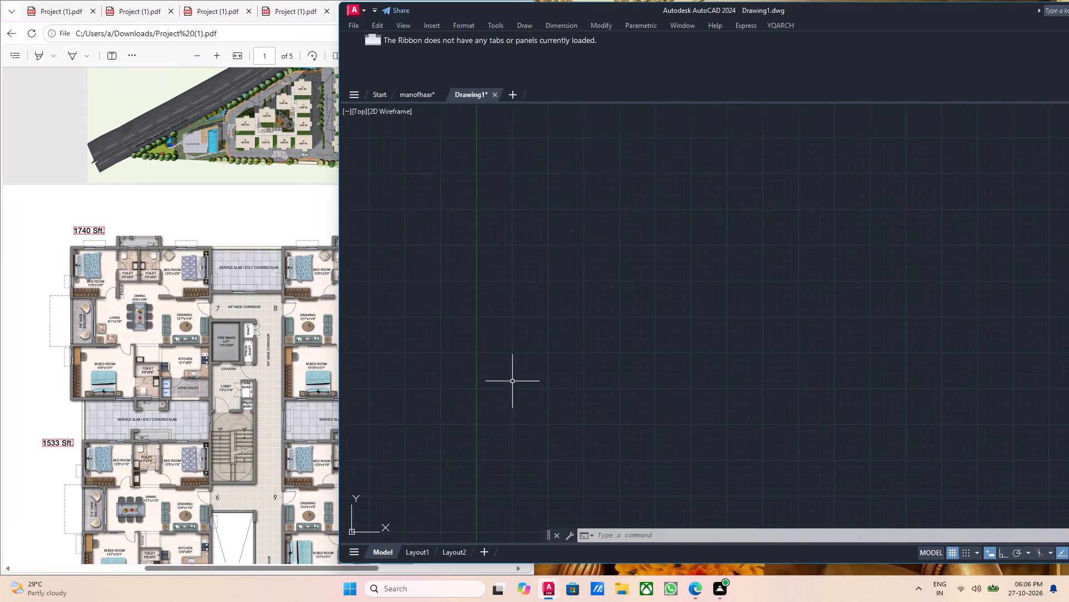
middle_drag(516, 332, 514, 355)
scroll(526, 337, down, 1)
middle_drag(562, 322, 453, 344)
middle_drag(781, 305, 771, 315)
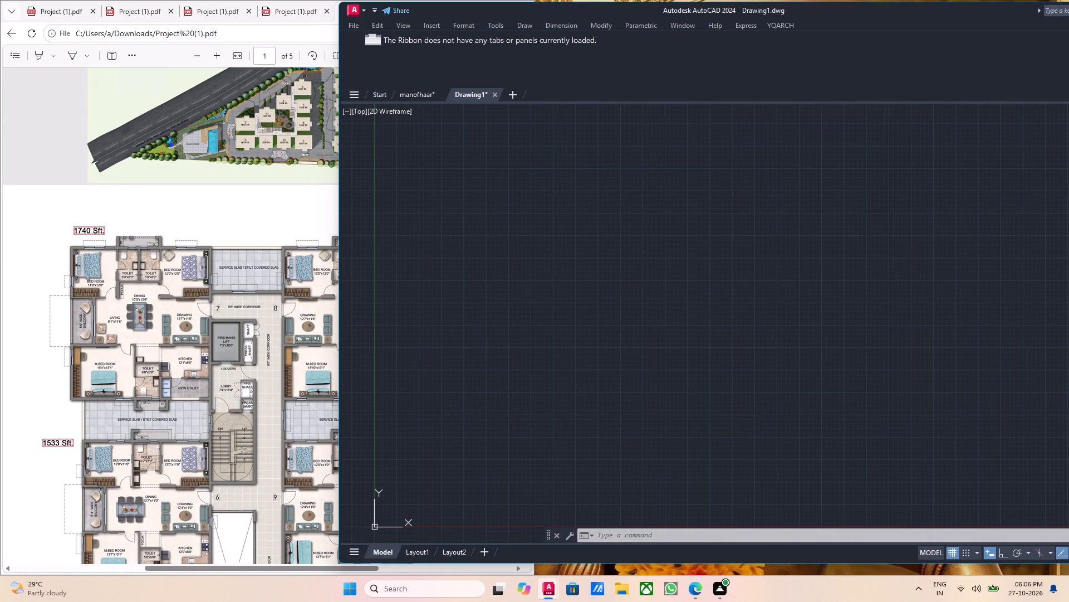
text(ray)
key(Return)
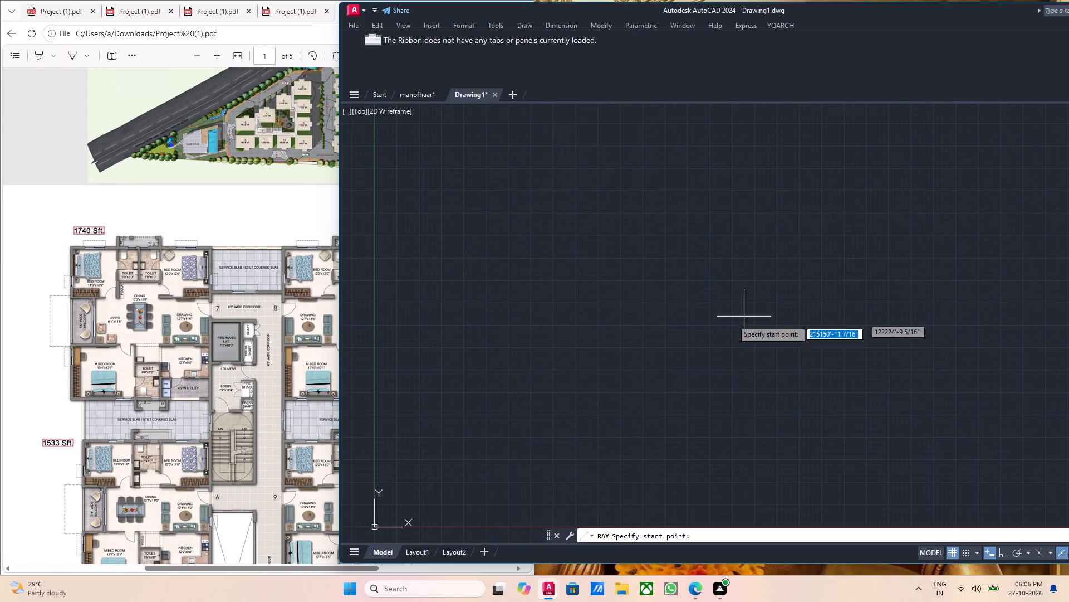
drag(493, 242, 499, 242)
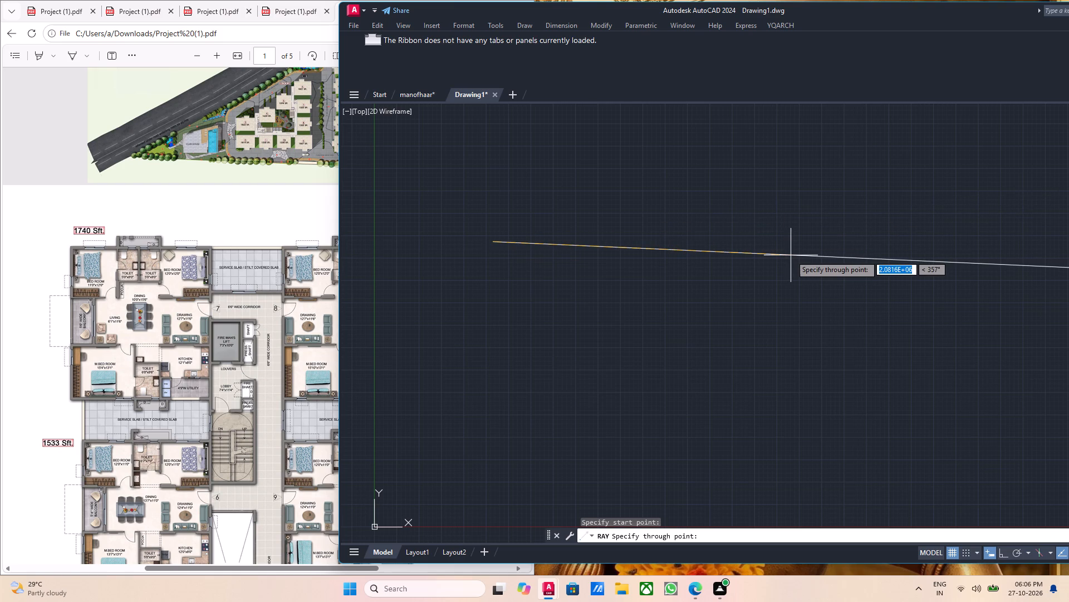
key(F8)
click(784, 255)
key(Escape)
Offset the horizontal ray 9 inches downward to form the bedroom's upper outer wall.
middle_drag(688, 274, 696, 287)
scroll(592, 262, up, 2)
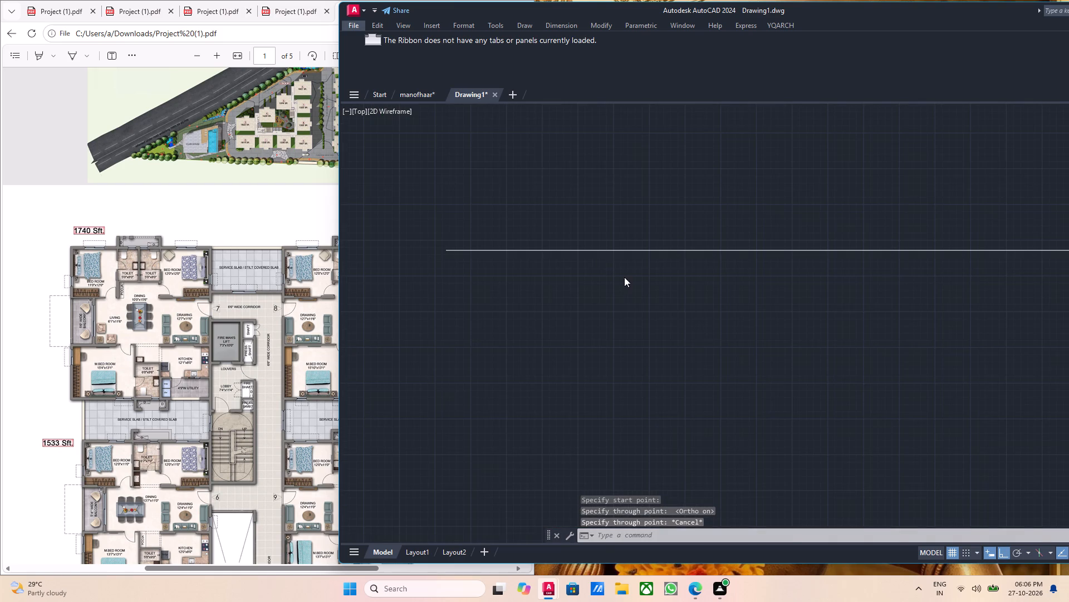
middle_drag(622, 282, 634, 316)
scroll(562, 278, up, 2)
drag(573, 292, 552, 283)
click(522, 251)
scroll(522, 251, down, 4)
middle_drag(478, 261, 604, 265)
middle_drag(606, 265, 605, 279)
key(o)
key(Return)
scroll(531, 271, up, 4)
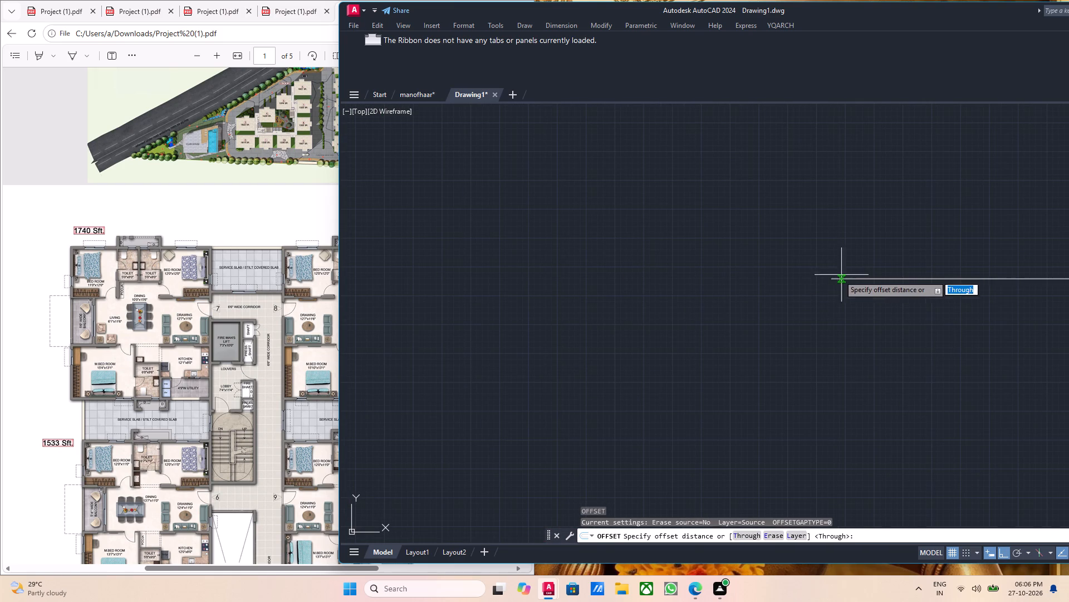
click(834, 277)
middle_drag(837, 306, 749, 268)
key(9)
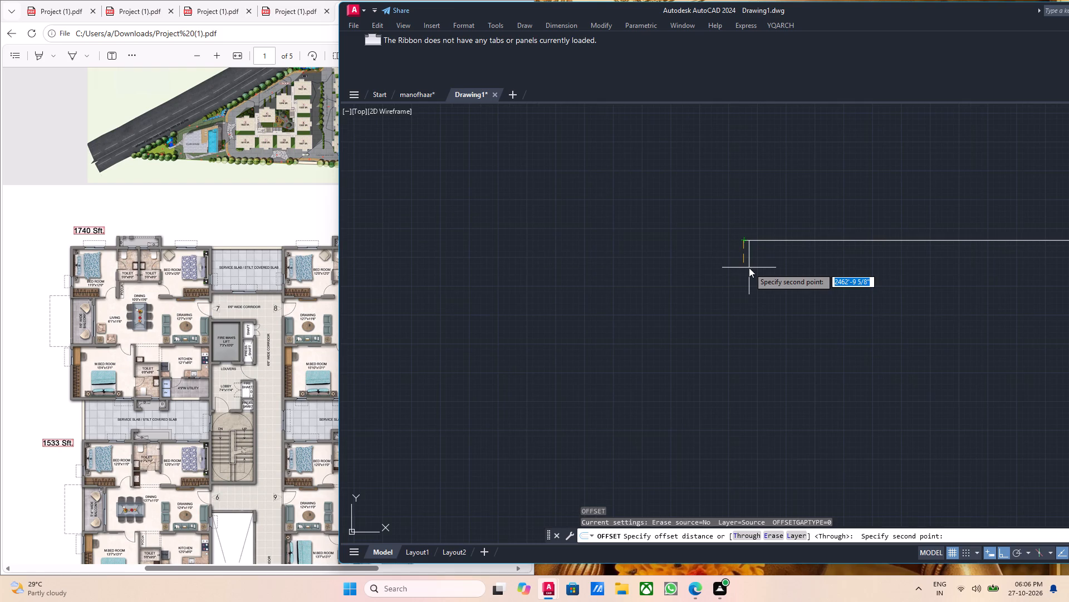
key(Return)
click(773, 270)
scroll(741, 206, up, 6)
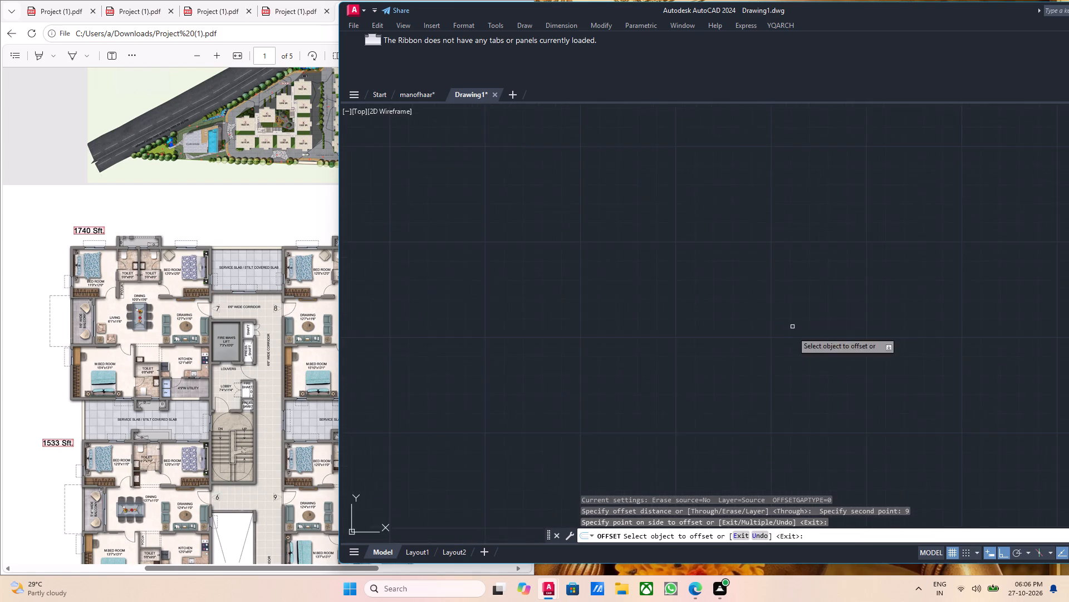
middle_drag(788, 349, 551, 185)
middle_drag(587, 267, 561, 199)
middle_drag(580, 350, 519, 220)
scroll(442, 260, up, 7)
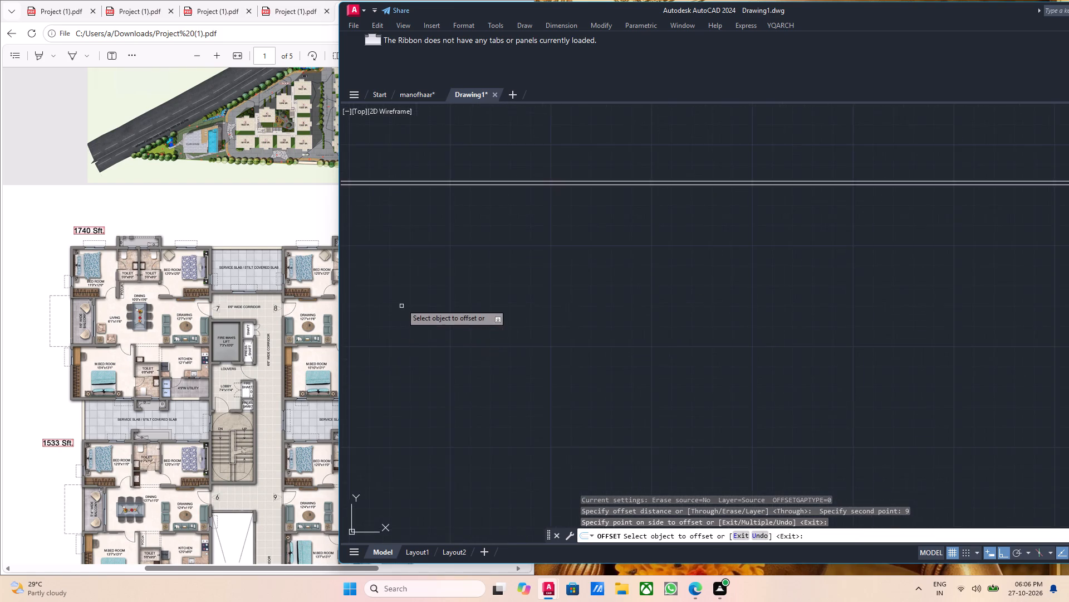
scroll(401, 303, up, 1)
middle_drag(401, 303, 704, 299)
scroll(655, 299, down, 3)
scroll(647, 287, up, 1)
middle_drag(651, 292, 720, 328)
middle_drag(563, 321, 654, 323)
middle_drag(565, 333, 628, 336)
key(Escape)
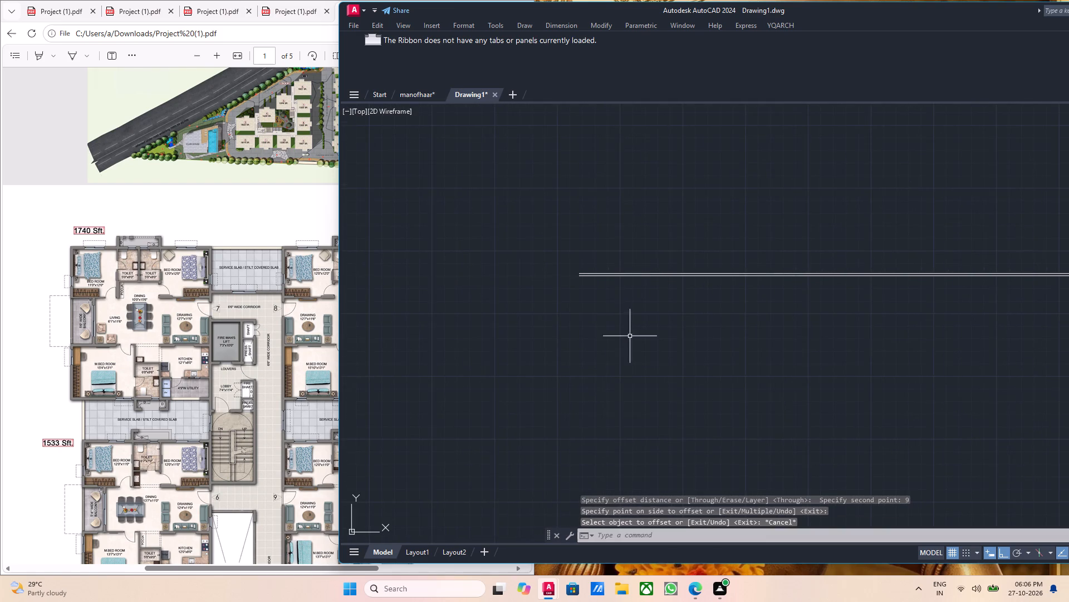
Check the bedroom size on the PDF plan and offset the wall's lower ray 12' downward for the bedroom depth.
middle_drag(605, 315, 591, 372)
middle_drag(567, 362, 584, 373)
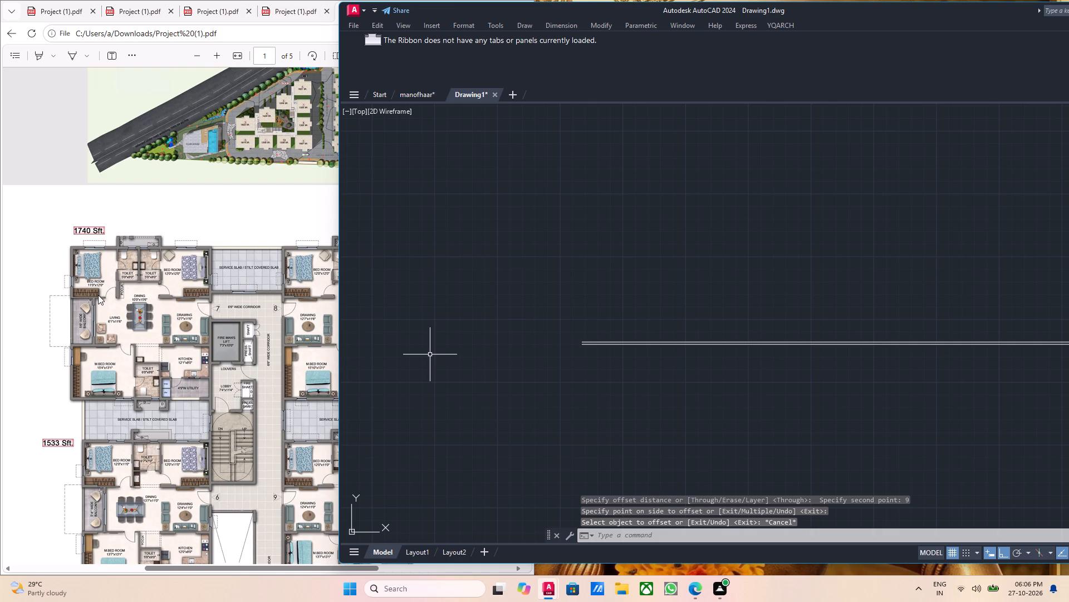
ctrl+scroll(101, 288, up, 8)
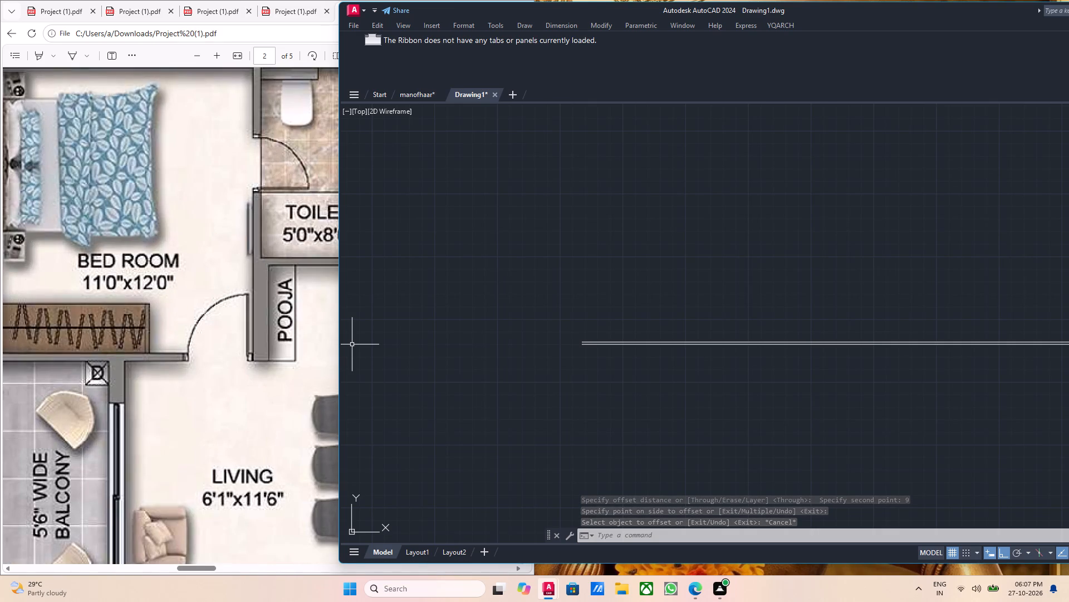
scroll(101, 275, down, 4)
ctrl+scroll(103, 276, down, 1)
middle_drag(671, 372, 585, 342)
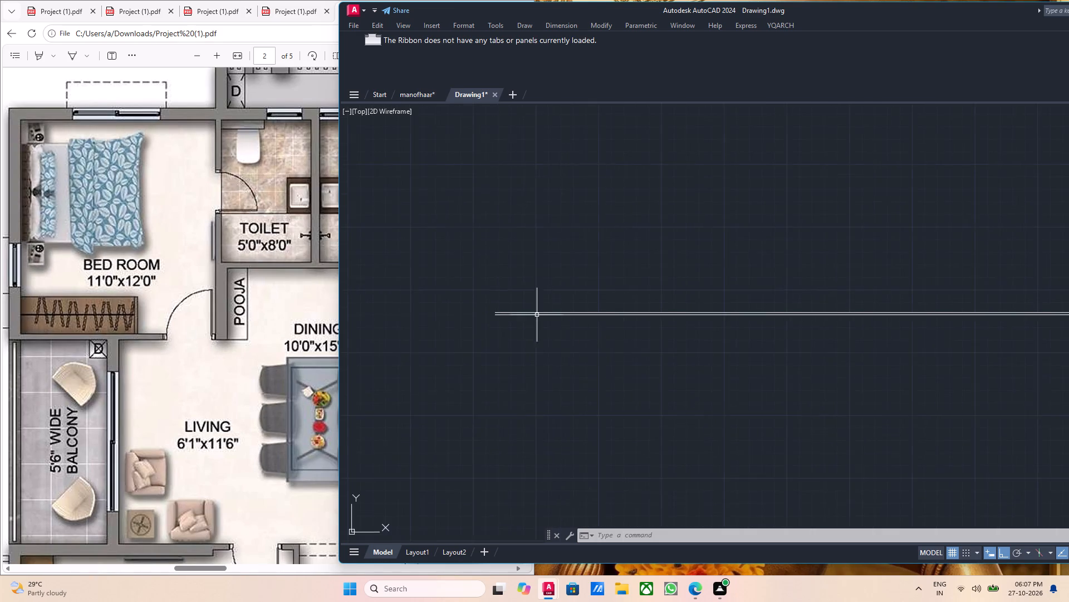
scroll(530, 316, up, 3)
click(497, 308)
middle_drag(591, 387, 535, 363)
key(o)
key(Return)
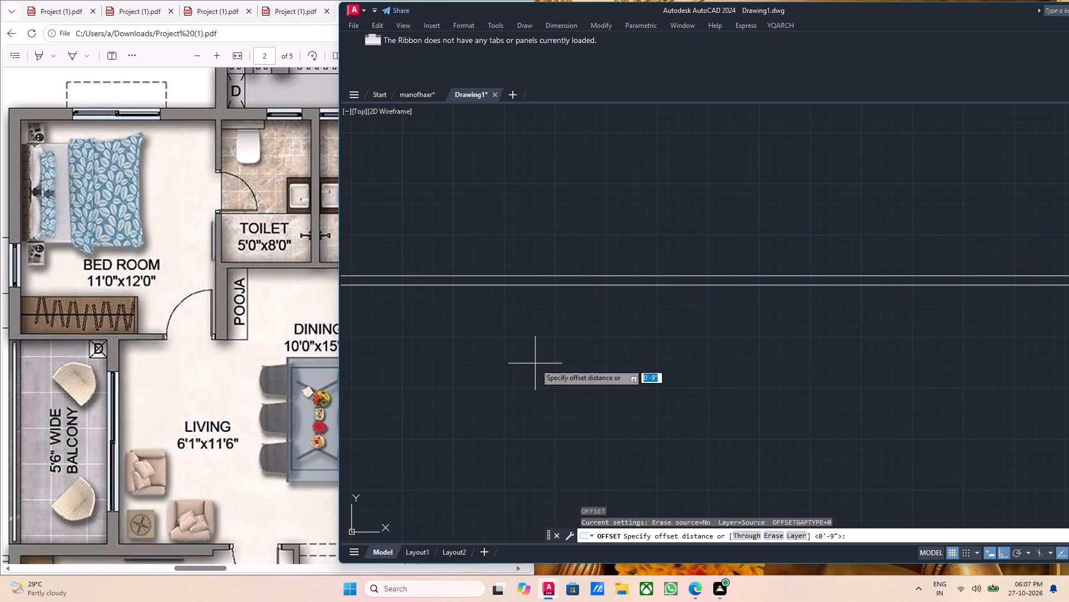
scroll(484, 320, down, 2)
middle_drag(497, 343, 656, 328)
scroll(583, 302, up, 4)
click(617, 248)
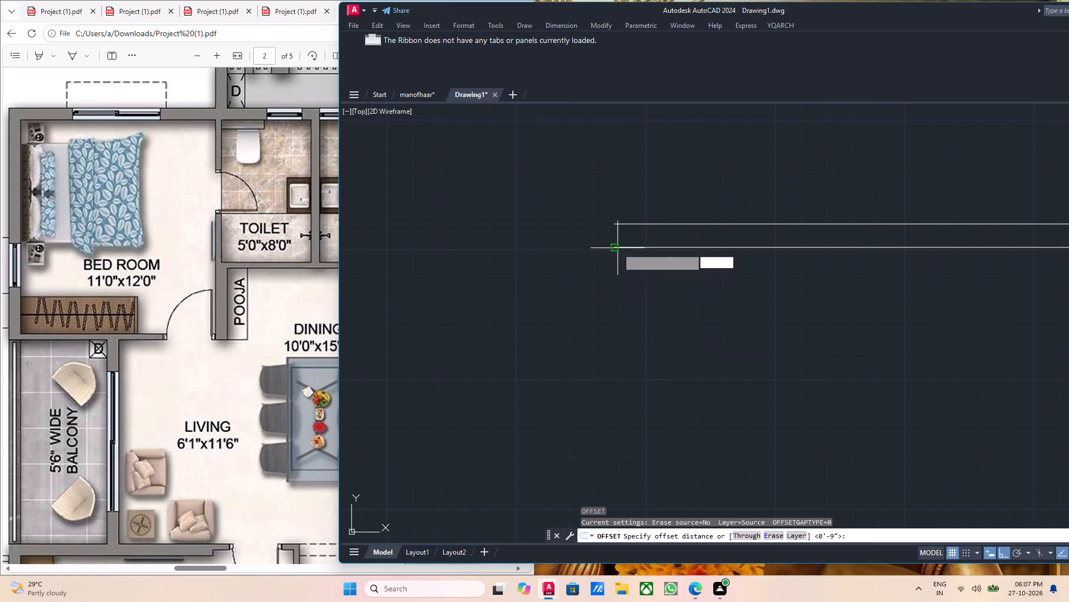
text(12)
key(apostrophe)
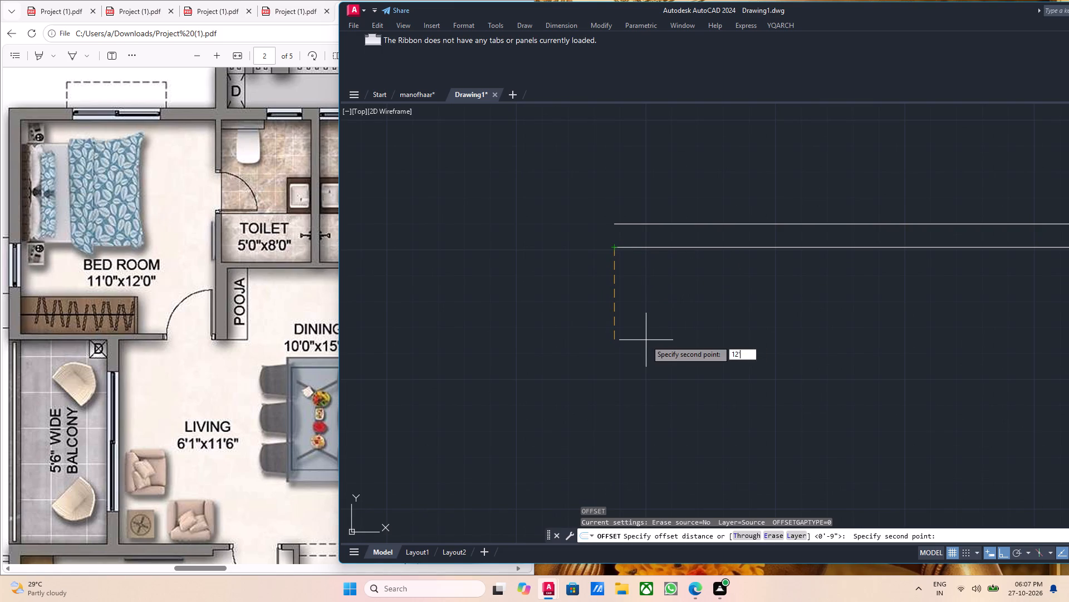
key(Return)
scroll(616, 326, down, 2)
click(643, 343)
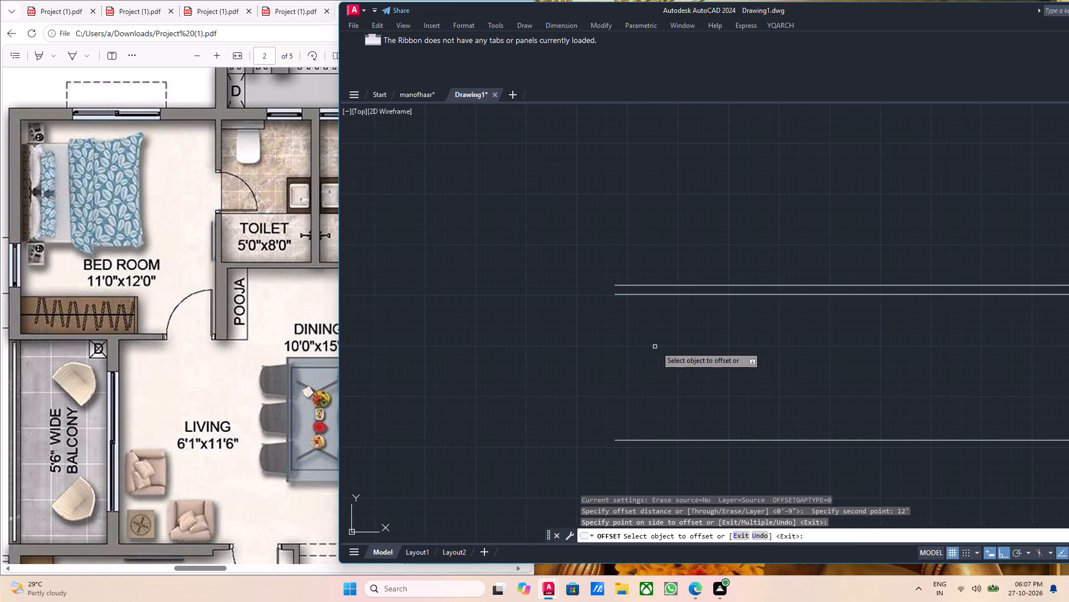
middle_drag(656, 346, 654, 333)
scroll(176, 477, down, 1)
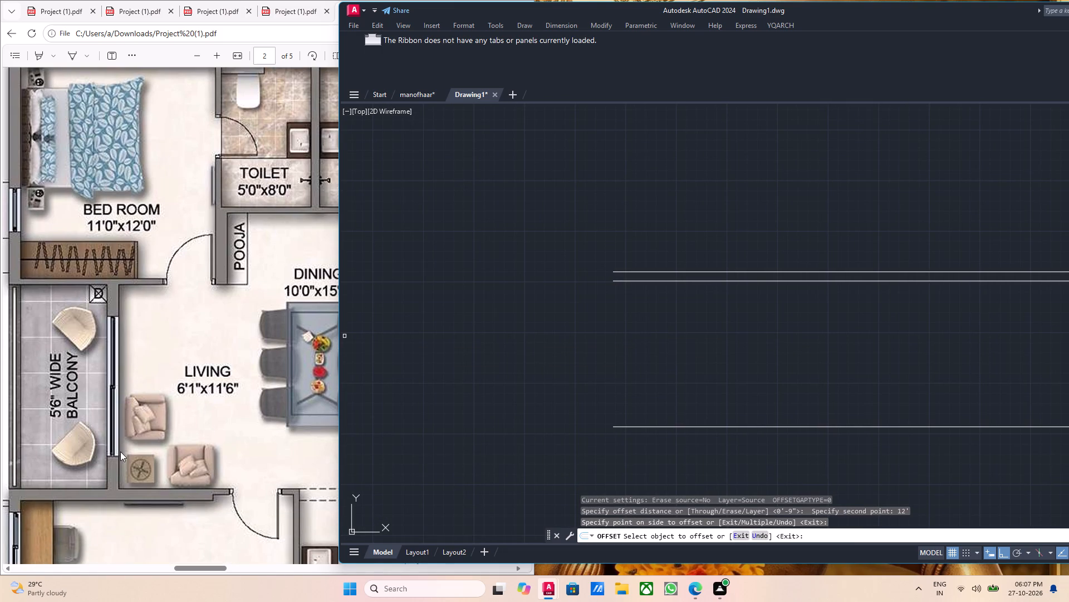
scroll(664, 409, up, 1)
middle_drag(658, 404, 606, 353)
key(Escape)
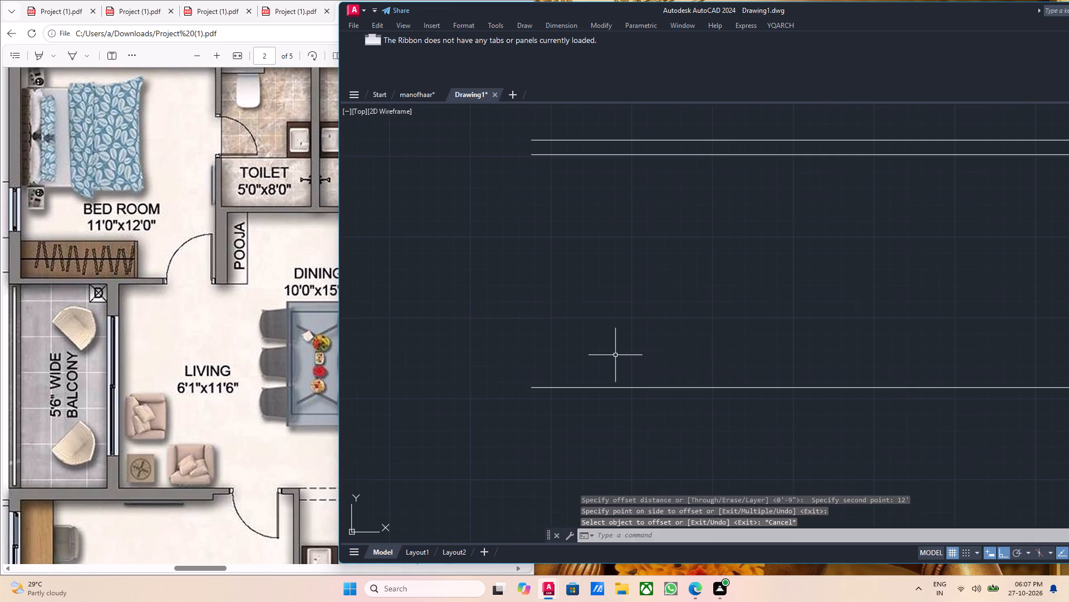
Offset the ray at the bottom of the bedroom 9 inches downward.
middle_drag(659, 368, 631, 365)
drag(612, 414, 557, 375)
middle_drag(714, 440, 660, 423)
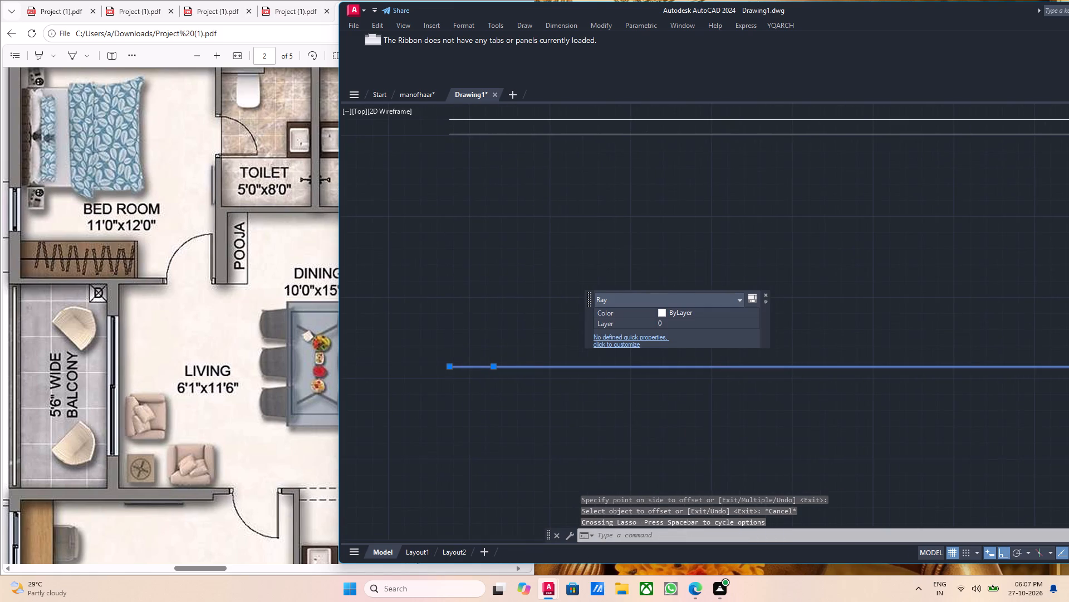
key(o)
key(Return)
scroll(369, 410, up, 2)
click(563, 307)
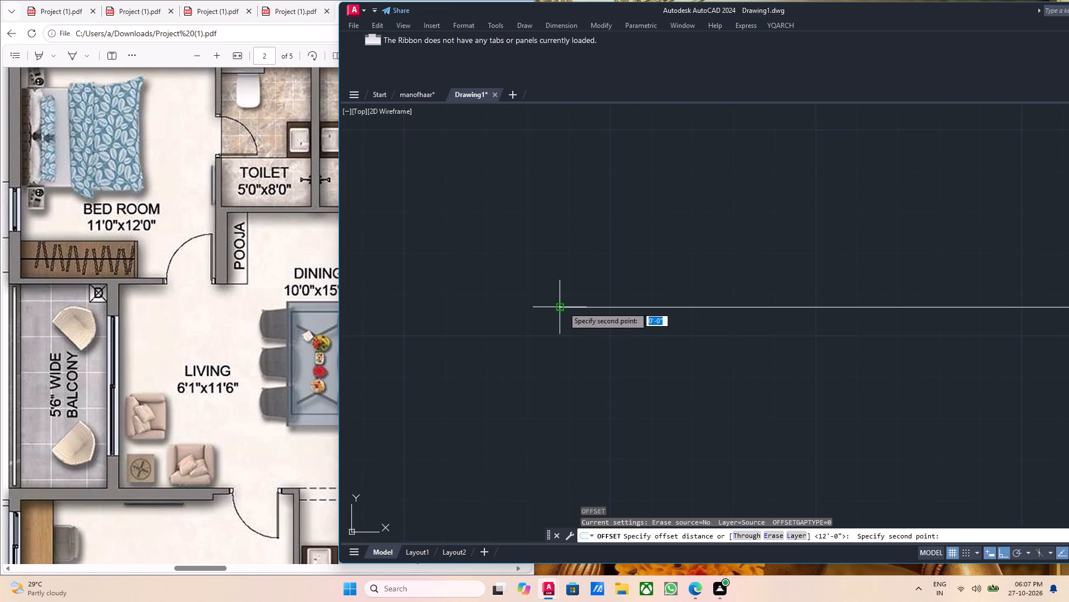
key(9)
key(Return)
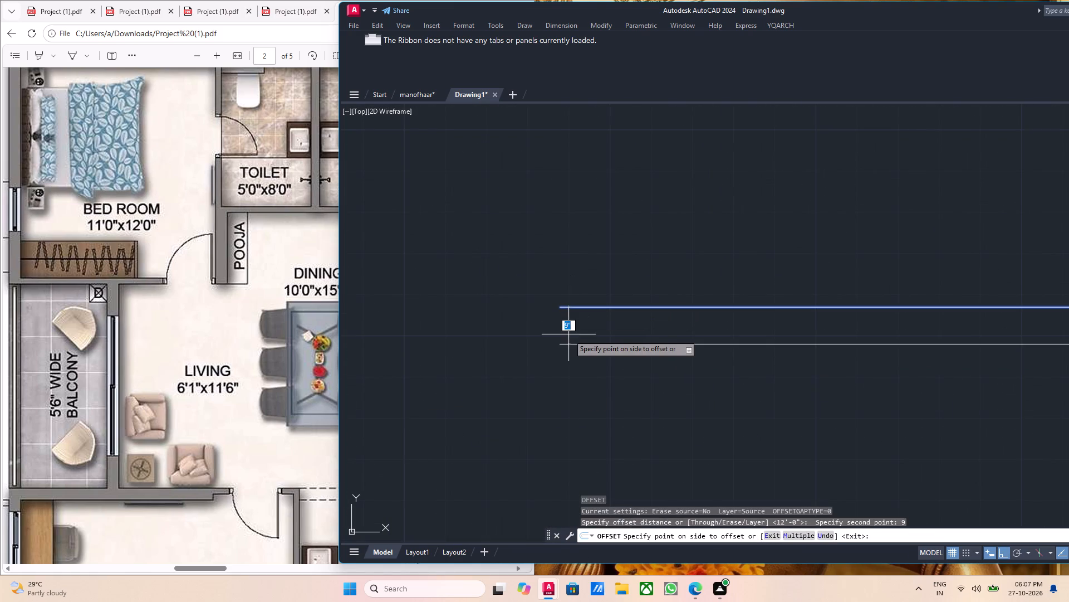
click(568, 336)
scroll(569, 339, down, 2)
key(Escape)
key(grave)
Offset the lowest ray 4.5 inches upward, between the two rays below the bedroom.
middle_drag(596, 370, 493, 346)
scroll(540, 334, up, 4)
drag(534, 324, 493, 276)
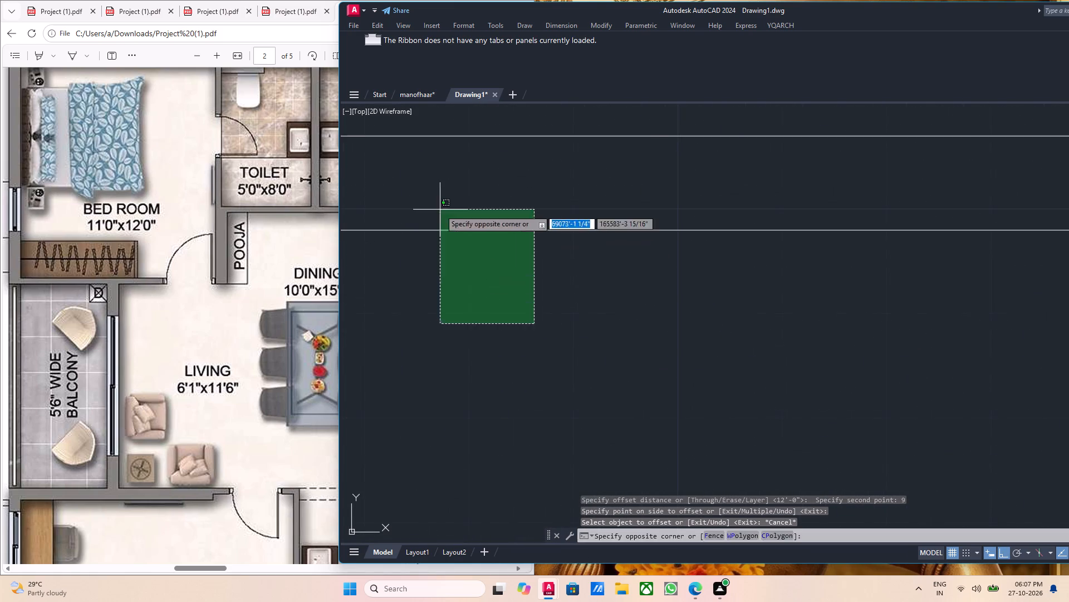
click(440, 210)
middle_drag(590, 308, 676, 385)
key(o)
key(Return)
scroll(425, 351, down, 3)
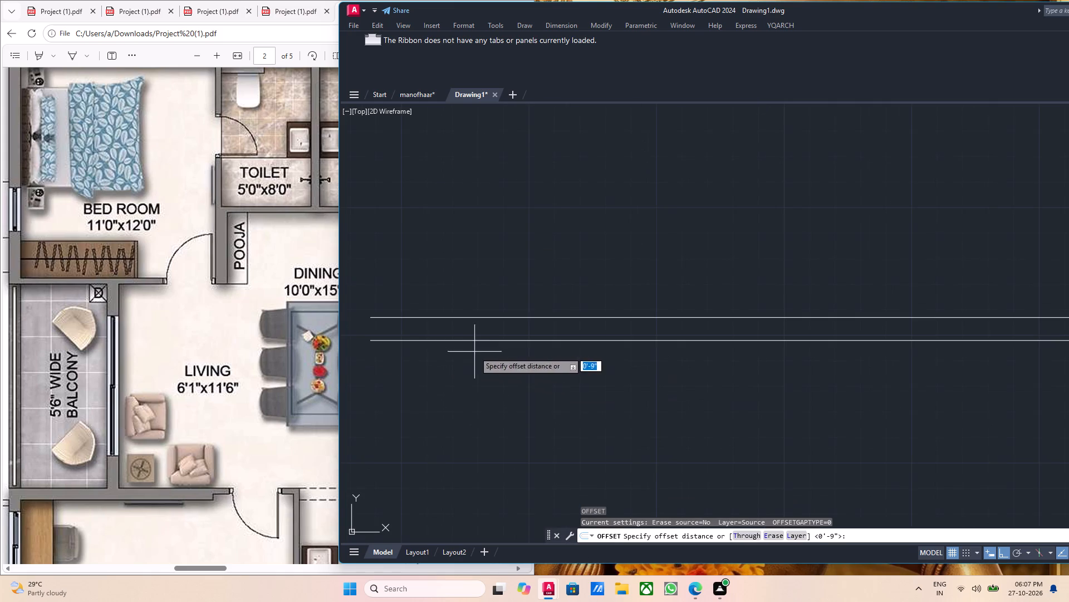
scroll(393, 334, up, 3)
middle_drag(401, 302, 558, 315)
click(455, 285)
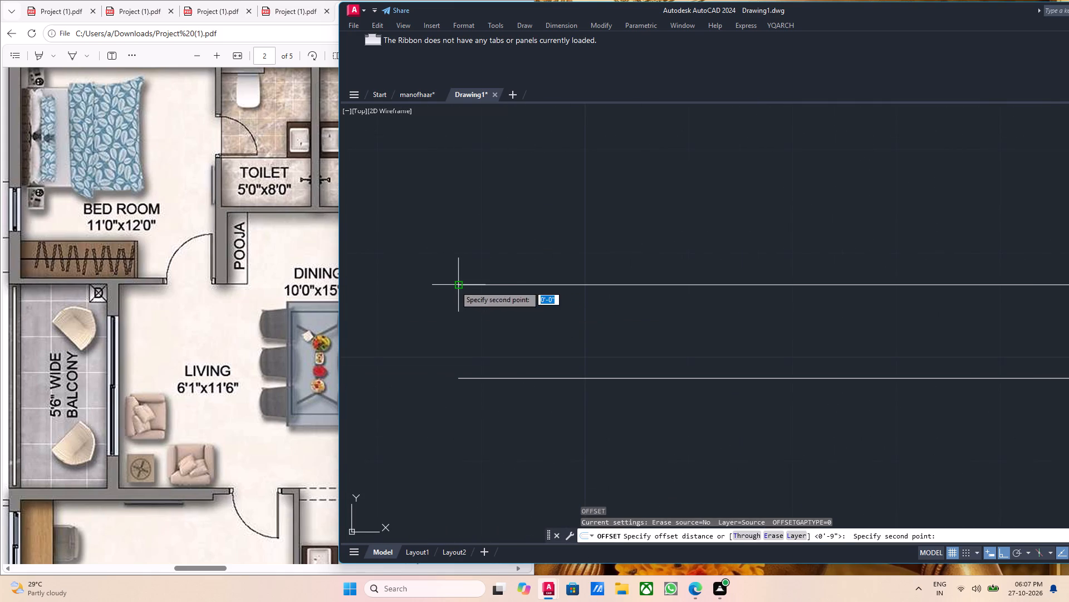
text(4.5)
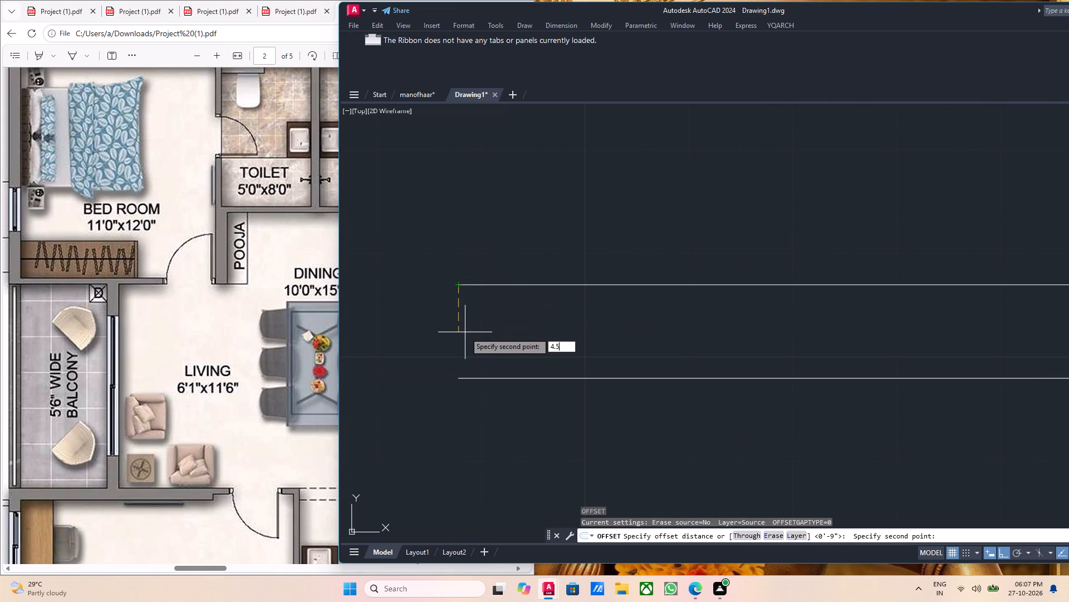
key(Return)
click(477, 312)
key(grave)
drag(526, 402, 514, 400)
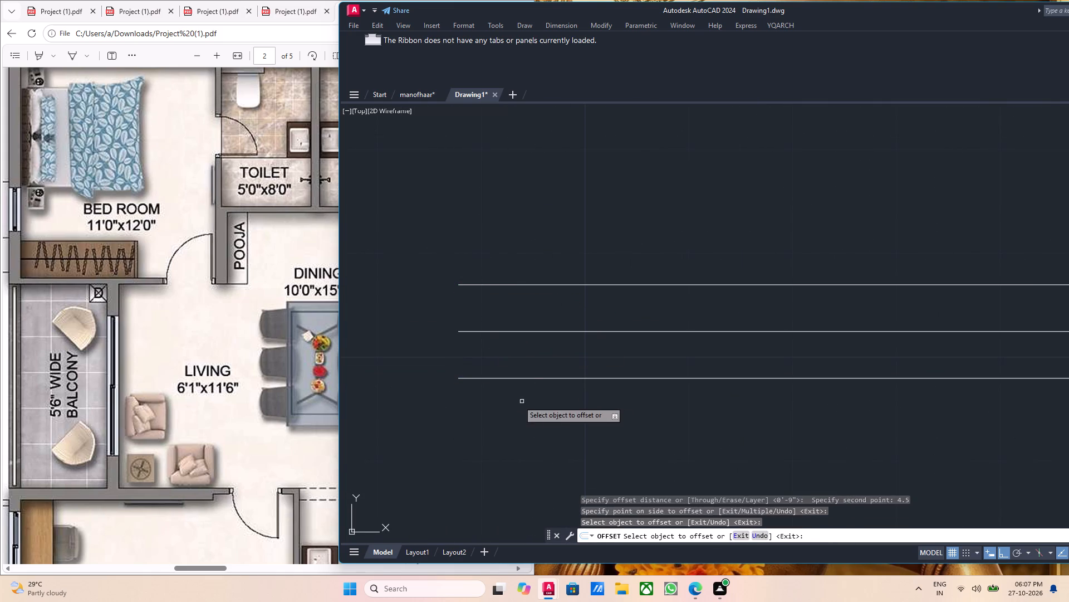
drag(514, 400, 506, 397)
key(Escape)
Delete the lowest ray, leaving the 4.5-inch wall pair below the bedroom.
drag(517, 391, 481, 376)
click(466, 367)
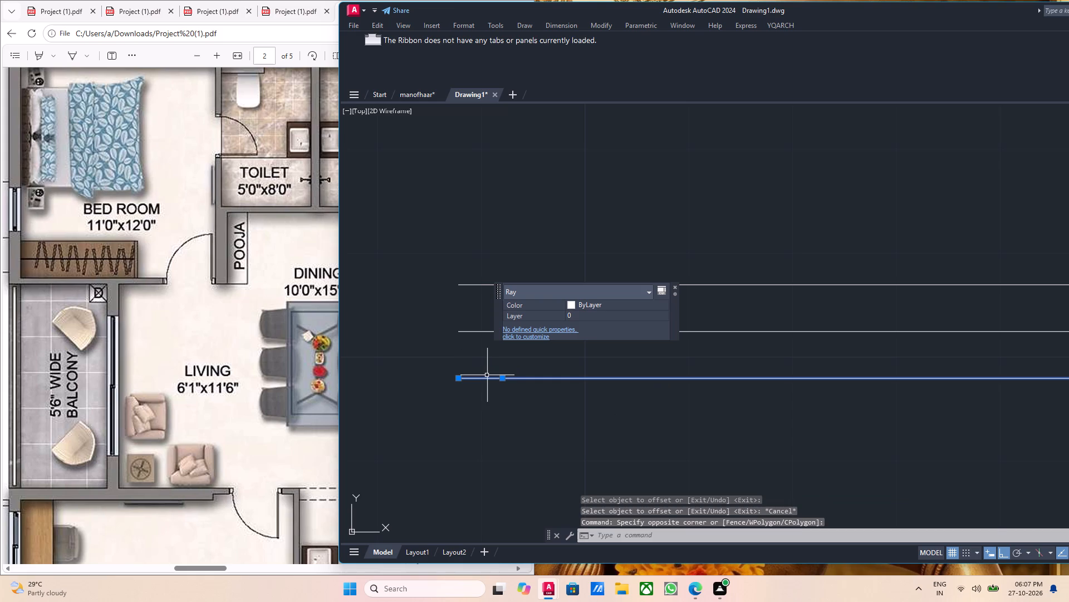
key(Delete)
scroll(487, 376, down, 1)
middle_drag(513, 371, 503, 350)
key(Escape)
Offset the lower ray of the 4.5-inch wall downward by a distance picked freehand in the drawing.
middle_drag(513, 355, 527, 349)
scroll(527, 349, up, 1)
drag(534, 343, 521, 331)
click(484, 296)
middle_drag(592, 373, 517, 357)
key(o)
key(Return)
scroll(498, 328, down, 1)
middle_drag(506, 330, 747, 322)
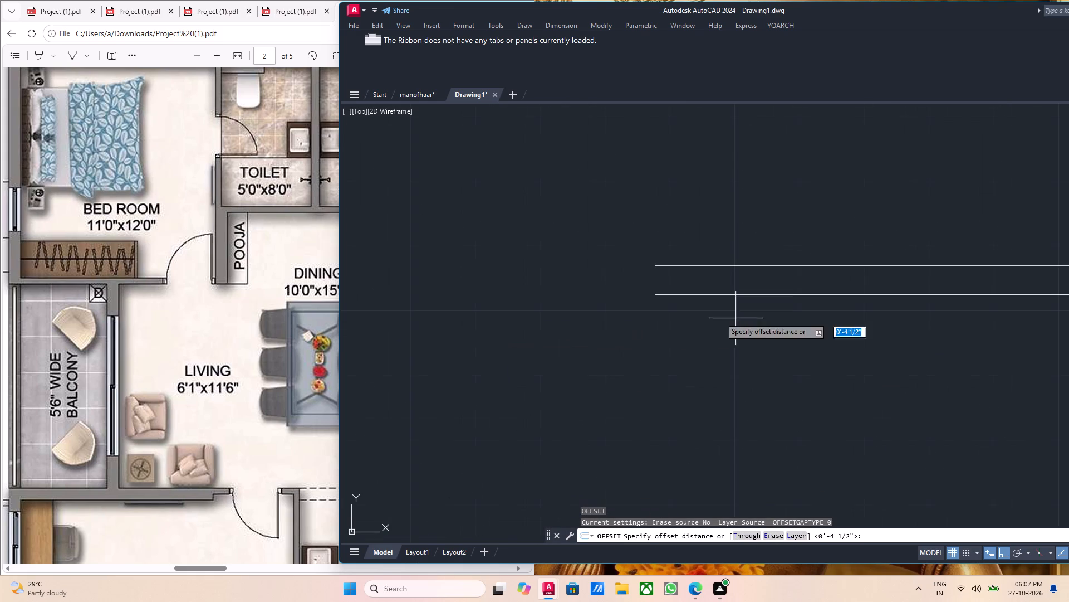
middle_click(673, 317)
click(657, 295)
scroll(669, 373, down, 1)
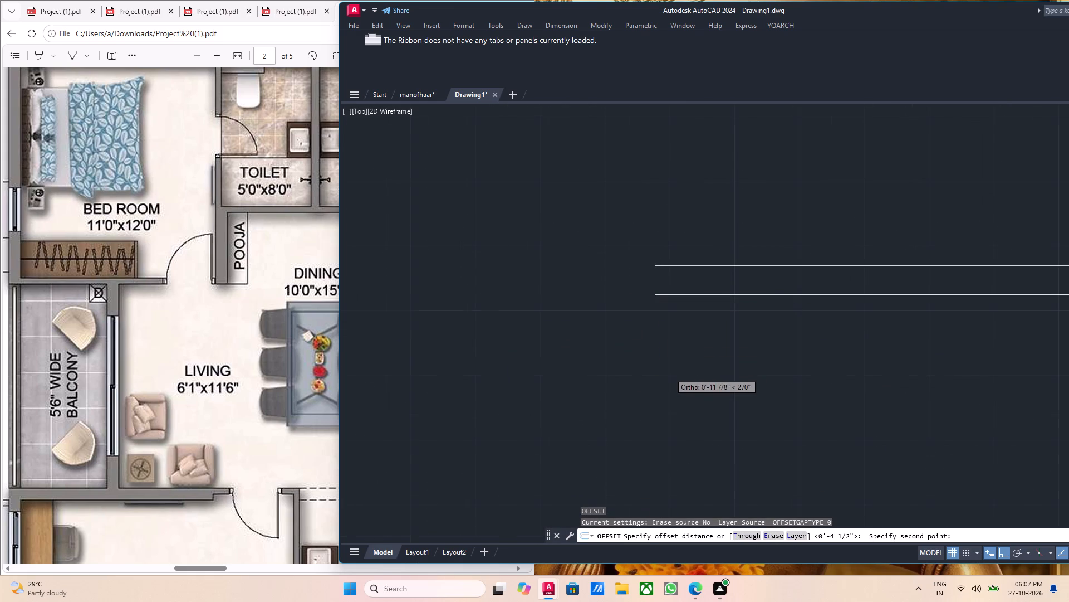
scroll(690, 421, down, 1)
middle_drag(680, 421, 629, 332)
scroll(631, 330, down, 1)
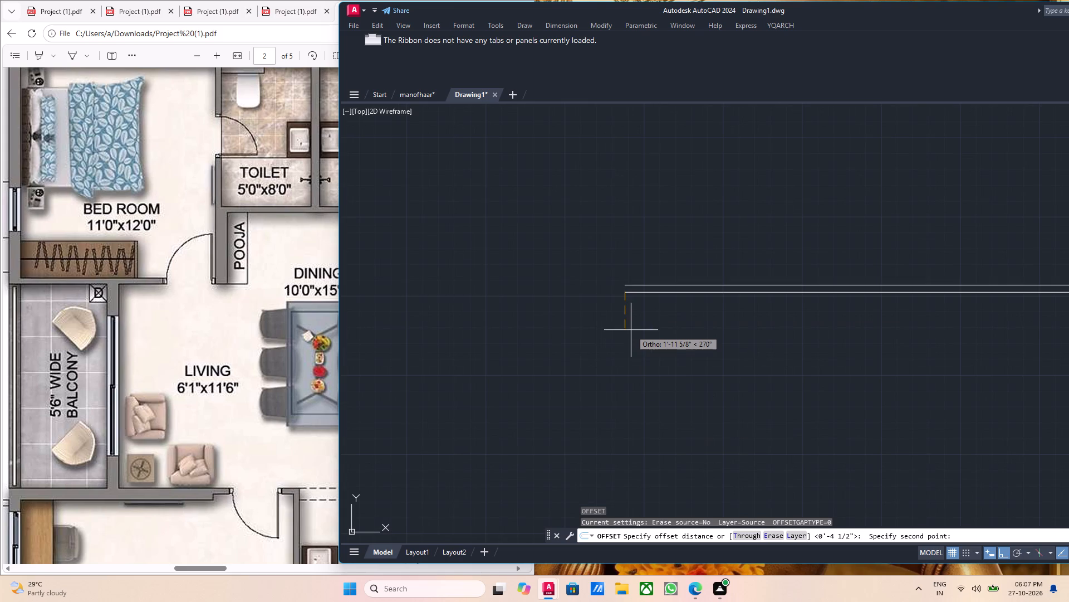
key(End)
key(End)
key(apostrophe)
key(Right)
key(Return)
scroll(636, 308, down, 3)
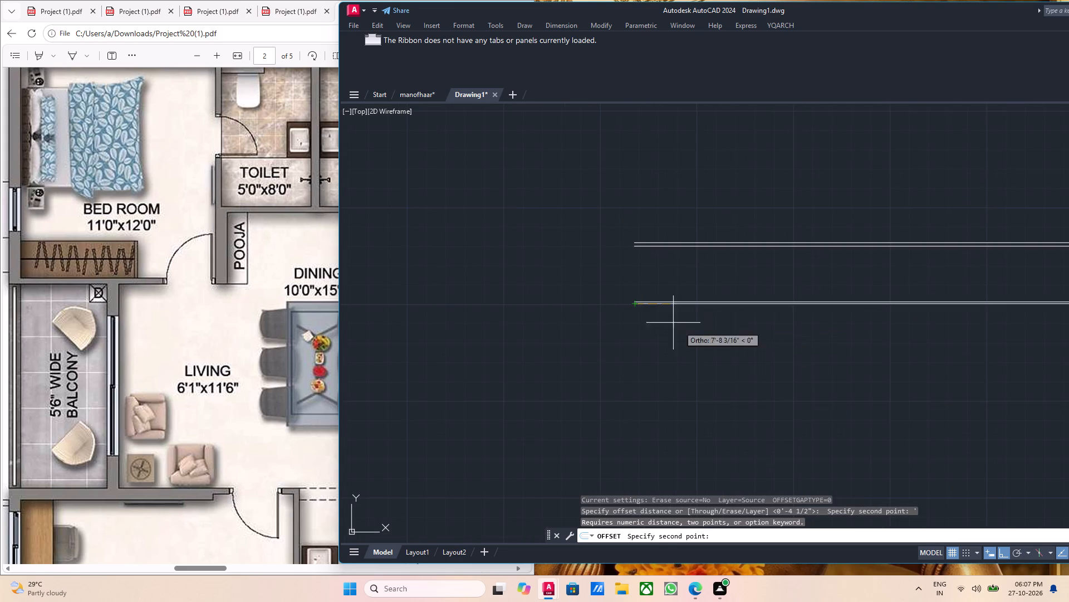
scroll(713, 394, down, 2)
middle_drag(761, 431, 573, 285)
scroll(528, 224, up, 2)
click(504, 290)
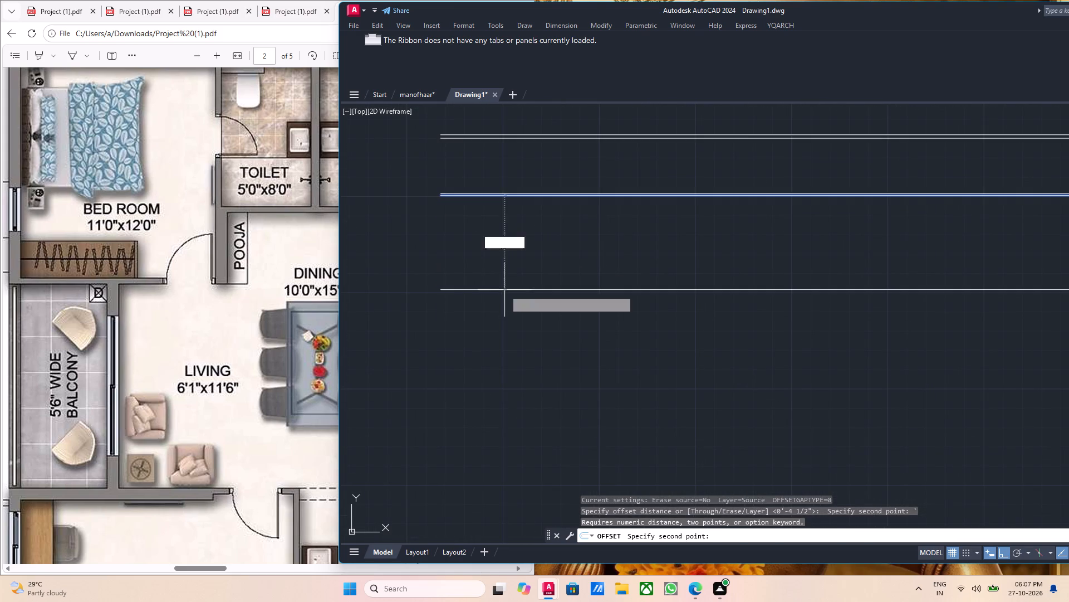
scroll(512, 286, up, 3)
click(511, 342)
middle_drag(499, 295, 627, 375)
key(Escape)
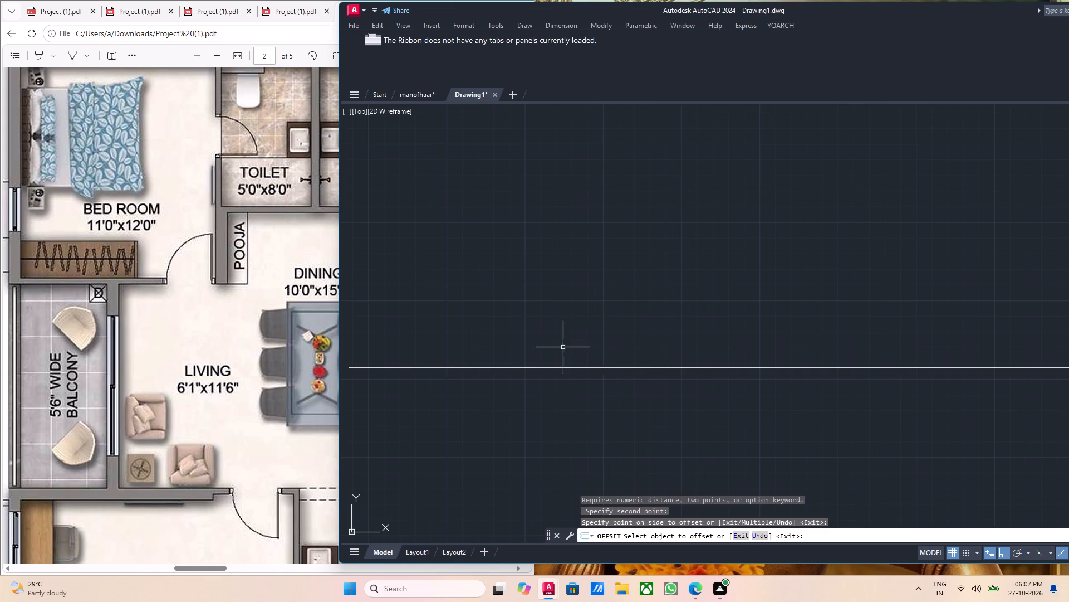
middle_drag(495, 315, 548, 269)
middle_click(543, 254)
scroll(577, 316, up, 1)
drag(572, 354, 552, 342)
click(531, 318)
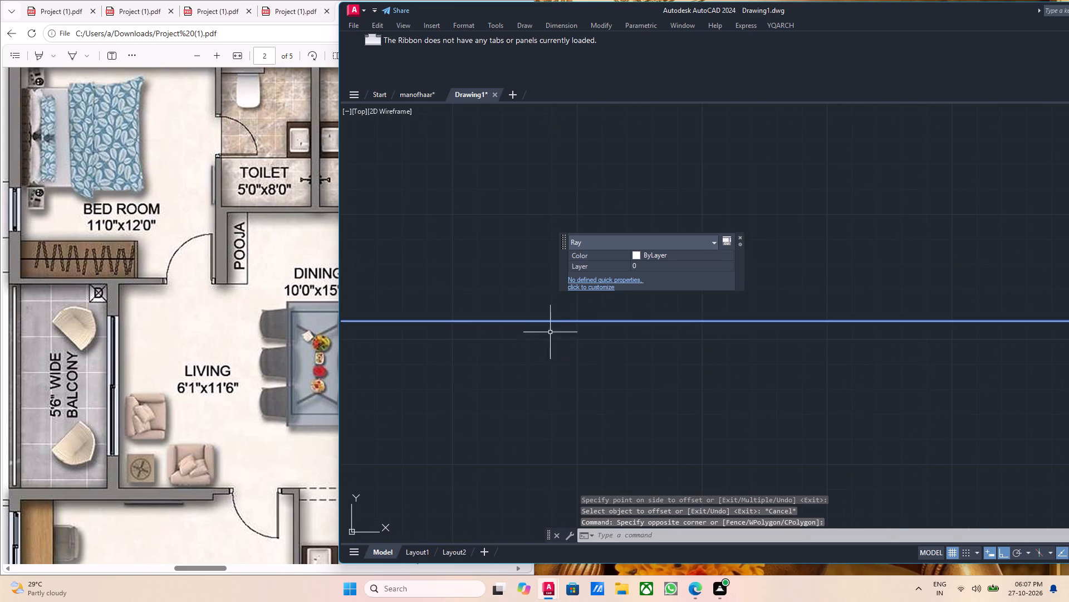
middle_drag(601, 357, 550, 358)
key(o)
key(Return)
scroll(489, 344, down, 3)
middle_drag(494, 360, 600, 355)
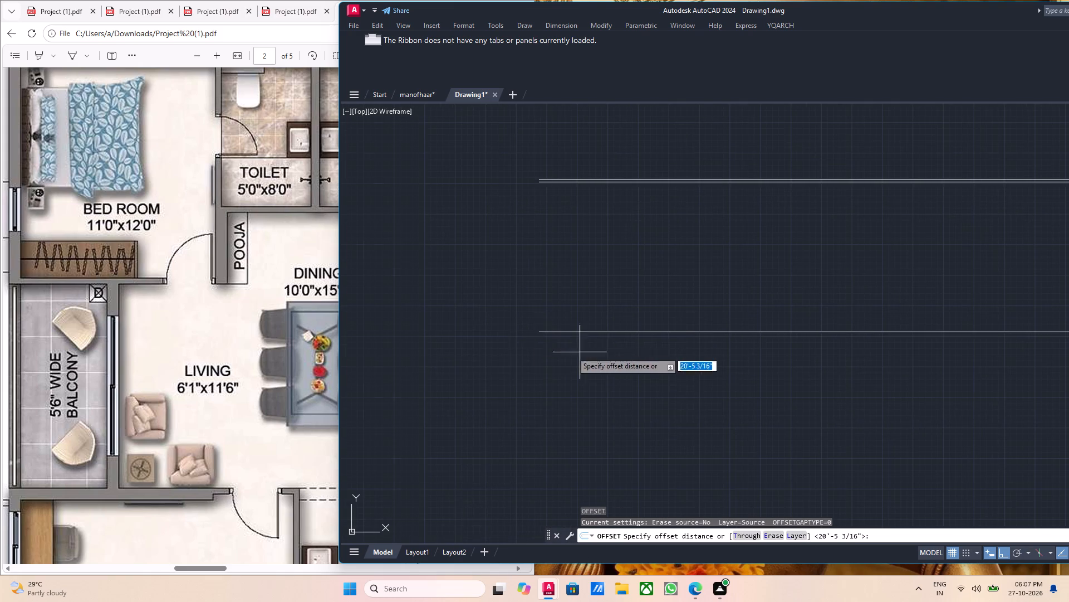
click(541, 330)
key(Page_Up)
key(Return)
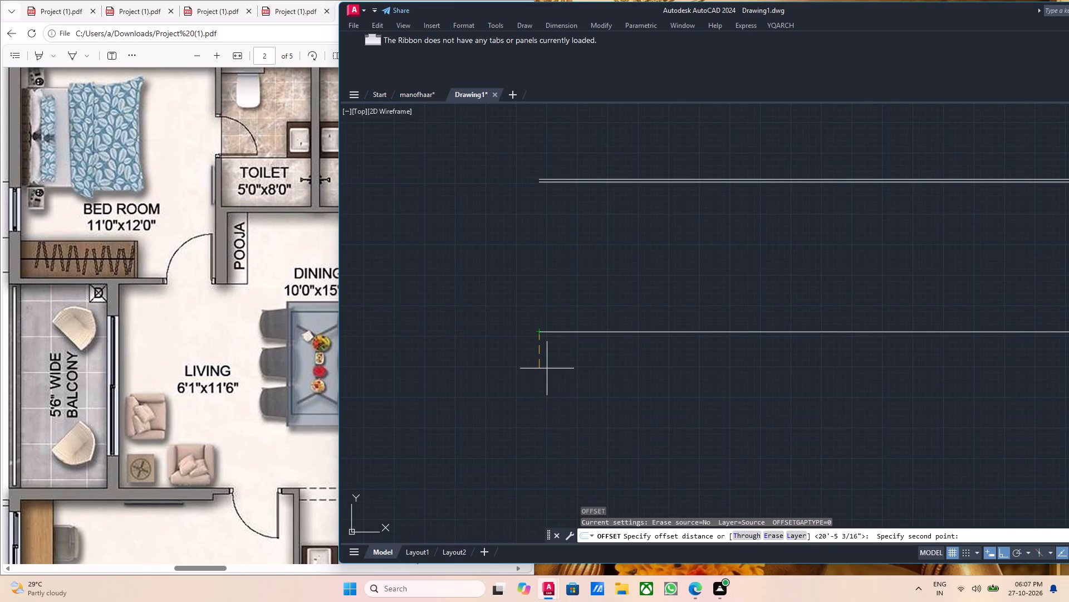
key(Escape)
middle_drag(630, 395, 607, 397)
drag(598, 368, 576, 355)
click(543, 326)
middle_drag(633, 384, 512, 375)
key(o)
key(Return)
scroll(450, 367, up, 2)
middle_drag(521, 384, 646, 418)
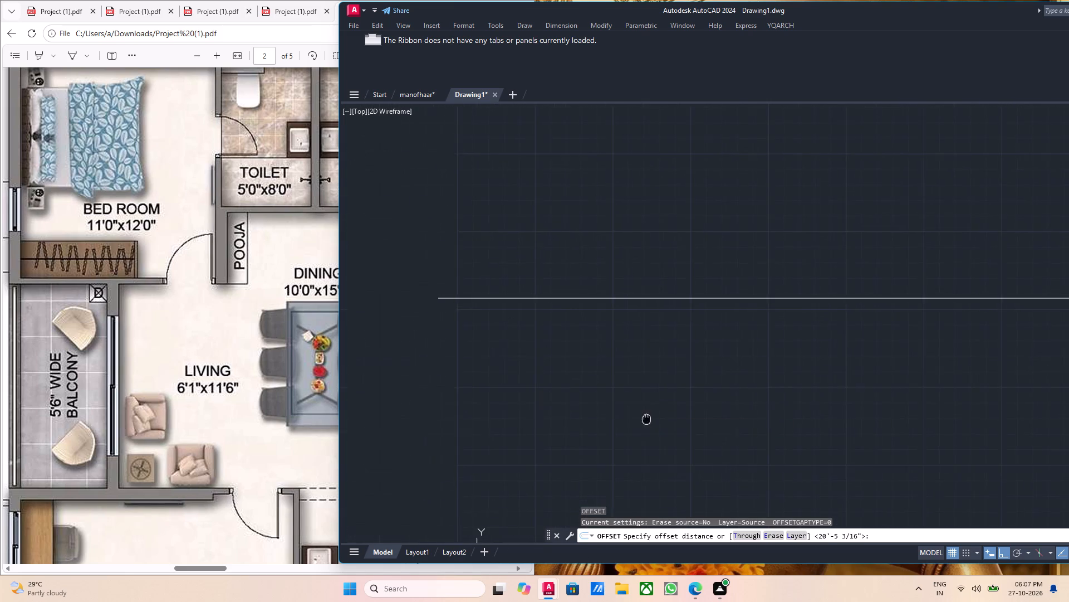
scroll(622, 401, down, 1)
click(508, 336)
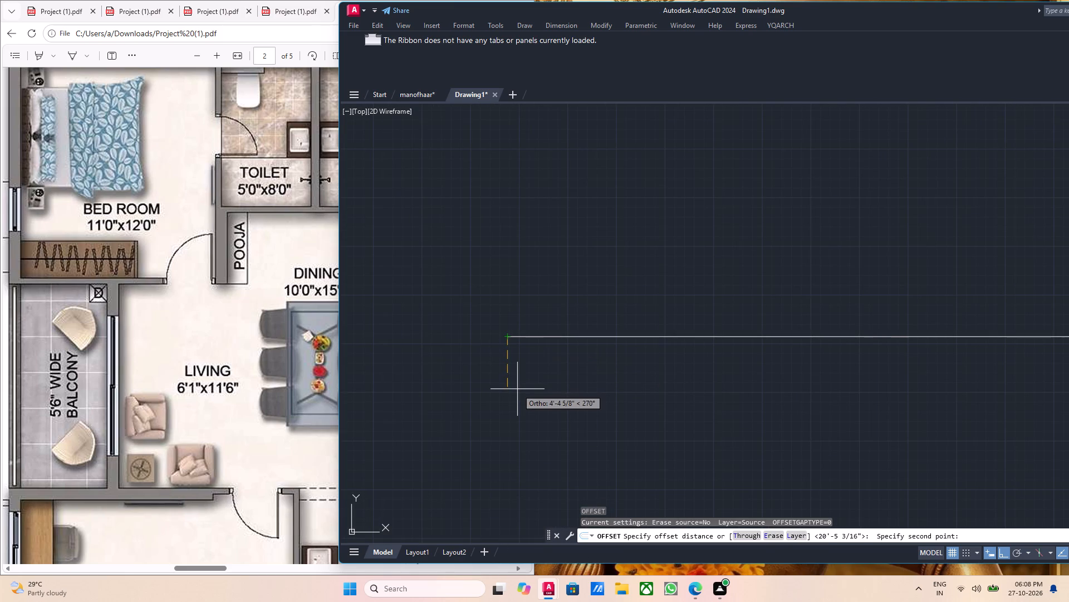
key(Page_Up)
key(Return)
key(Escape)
Offset the lowest ray downward by a distance picked freehand, about 1'-10 7/8".
drag(540, 359, 533, 361)
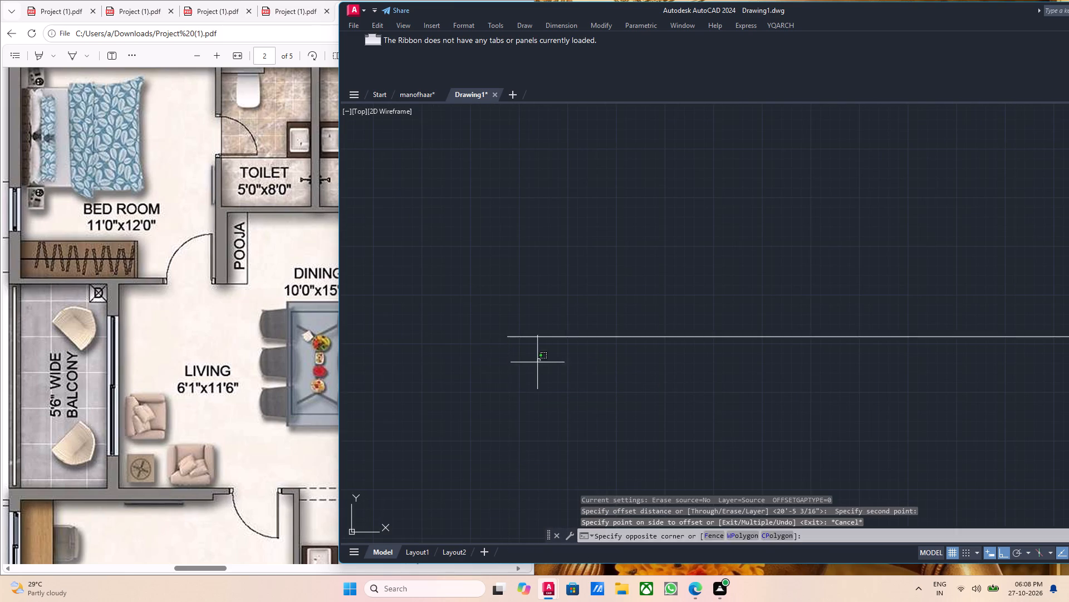
drag(533, 361, 507, 352)
click(470, 327)
middle_drag(597, 352, 566, 356)
key(o)
key(Return)
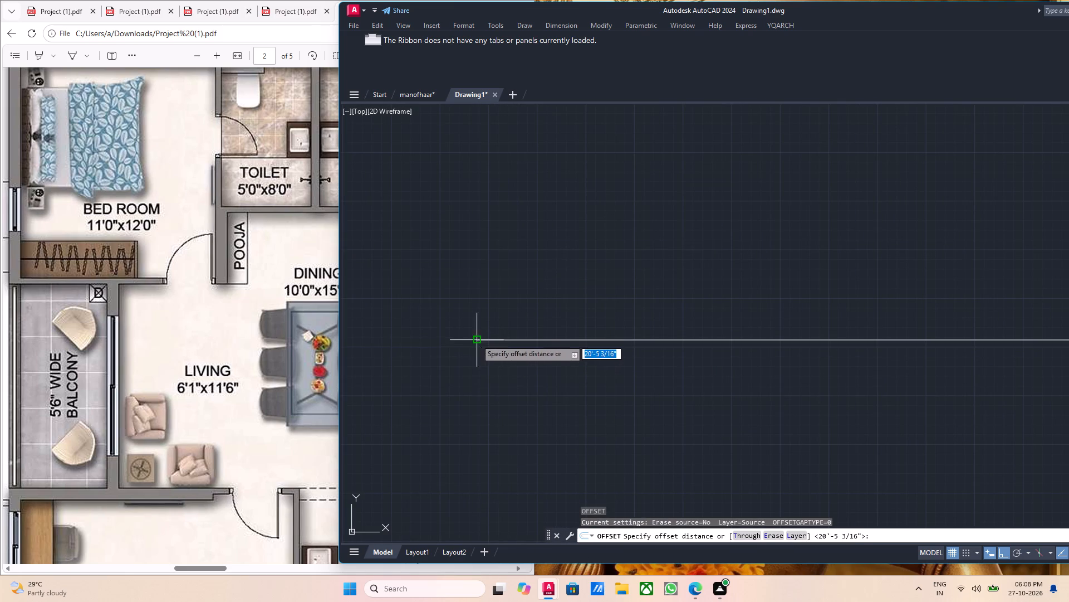
click(477, 339)
key(Page_Down)
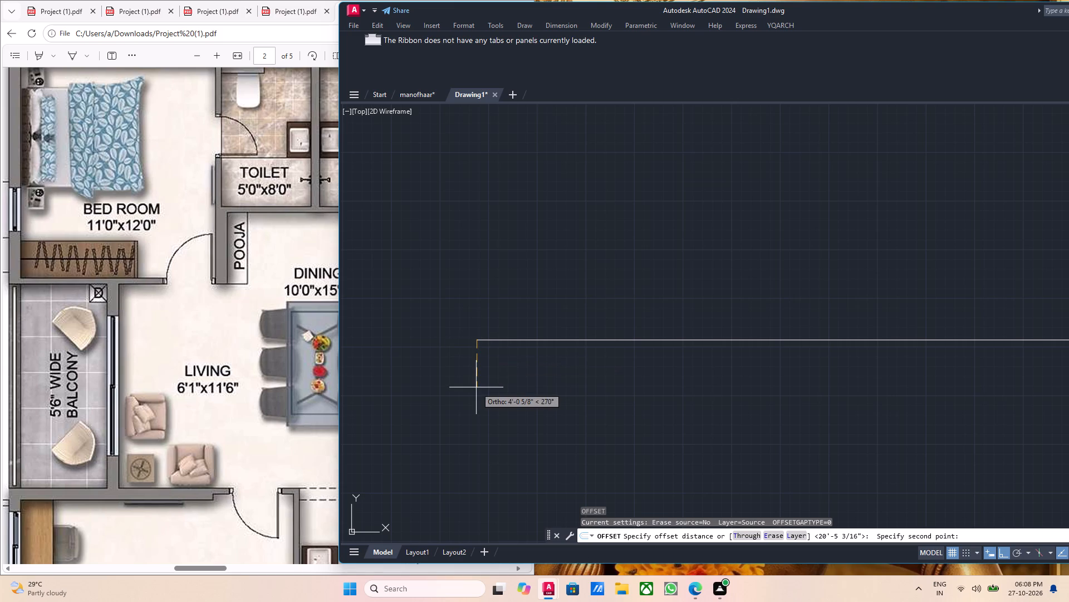
key(BackSpace)
key(Page_Up)
key(shift+quotedbl)
key(Return)
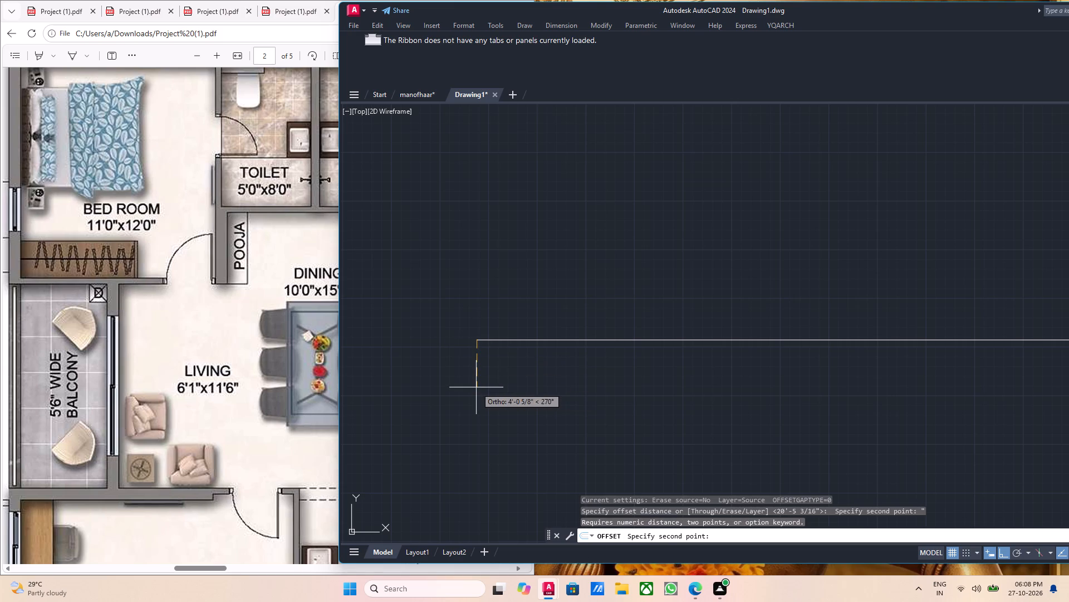
click(492, 362)
scroll(497, 364, down, 1)
click(526, 379)
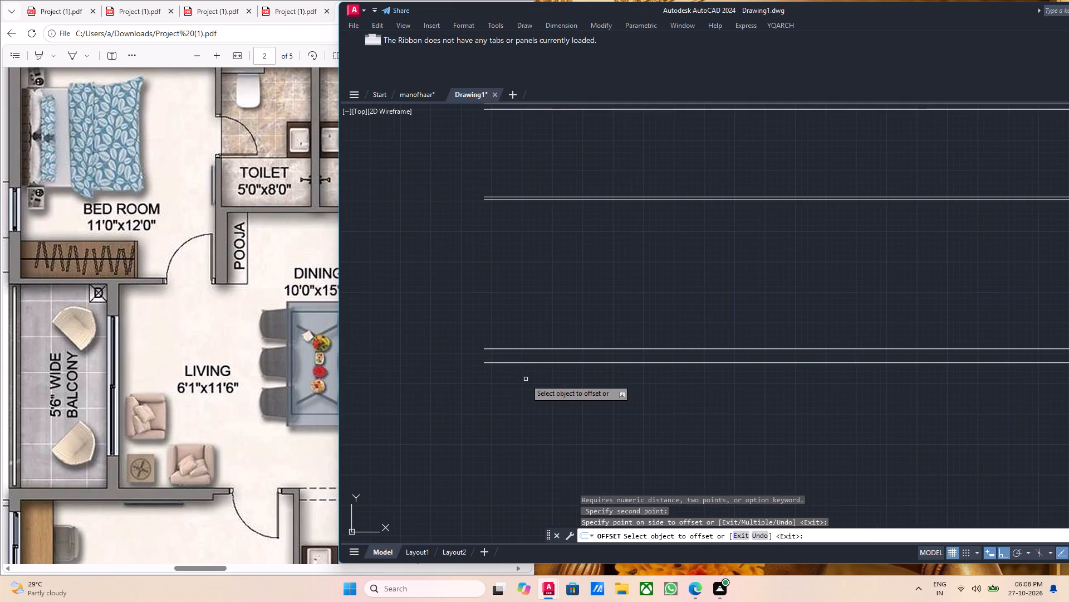
scroll(523, 383, down, 2)
key(Escape)
Examine the master bedroom area below the living room in the PDF brochure plan.
middle_drag(572, 438, 507, 409)
middle_click(511, 407)
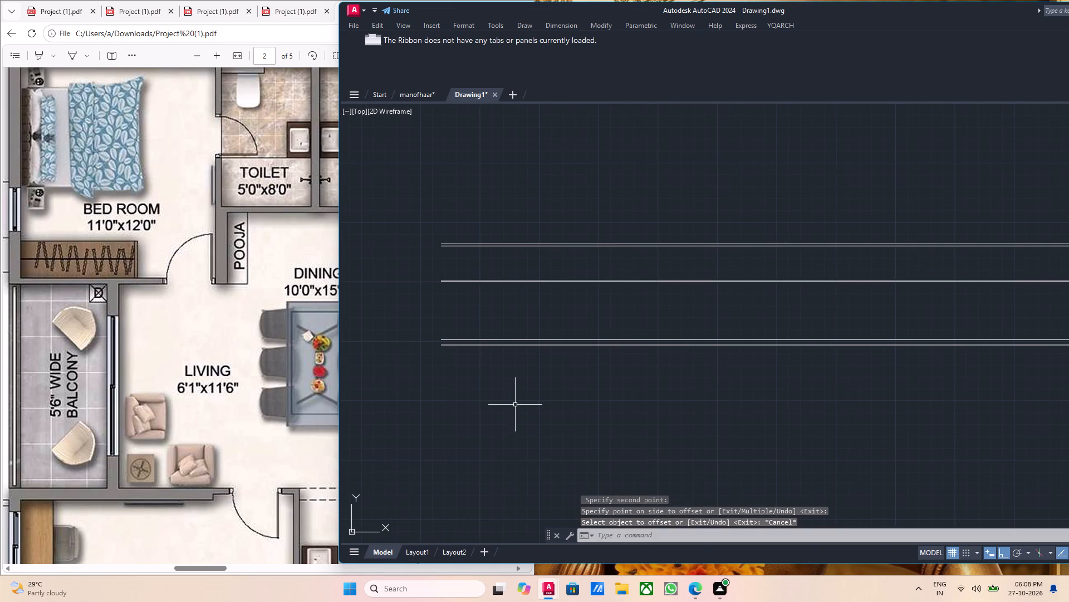
middle_click(513, 402)
middle_drag(509, 404, 495, 382)
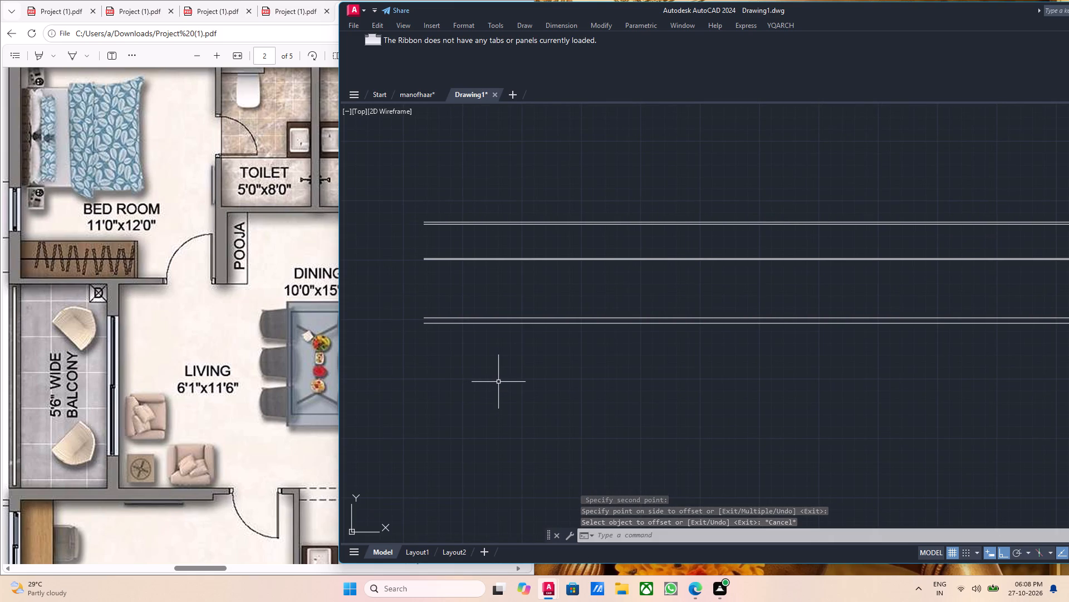
scroll(498, 382, down, 4)
middle_drag(537, 390, 488, 347)
middle_drag(501, 349, 500, 342)
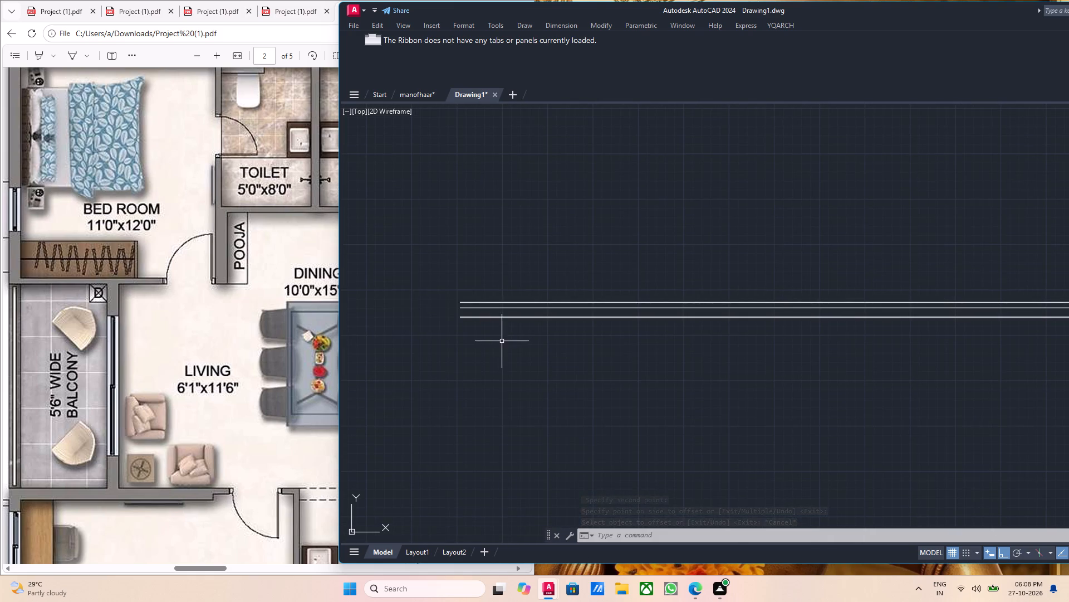
scroll(179, 421, down, 4)
scroll(465, 388, up, 2)
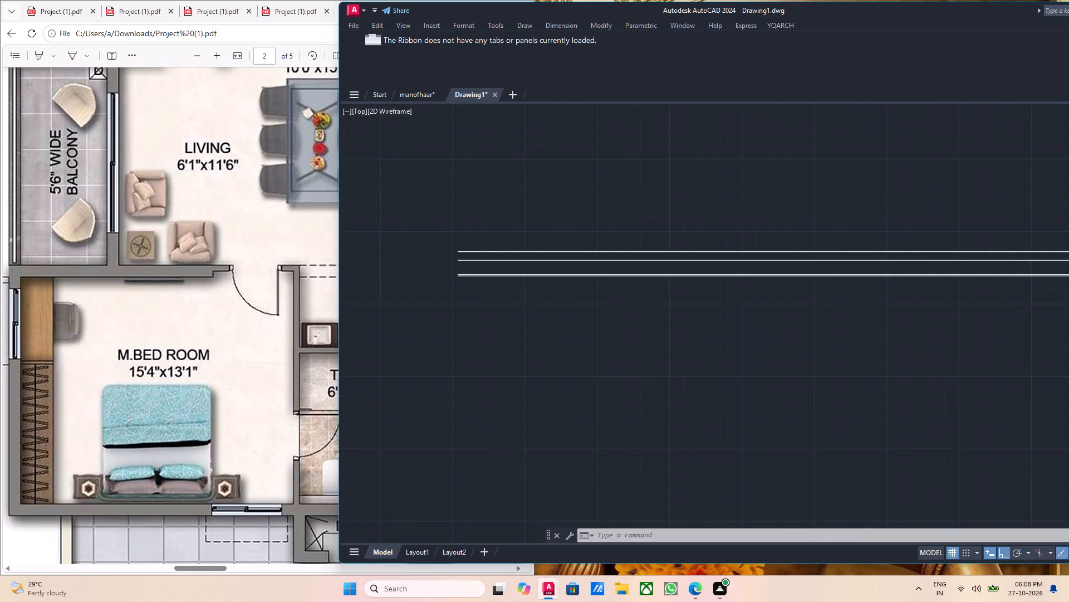
Offset the lowest ray downward by a distance picked freehand, about 36'-11", for the far side of the master bedroom.
middle_drag(502, 321, 546, 469)
scroll(525, 363, up, 3)
middle_drag(545, 395, 613, 397)
scroll(551, 372, up, 2)
drag(513, 356, 482, 347)
click(455, 337)
drag(474, 346, 453, 339)
click(438, 331)
scroll(474, 358, down, 1)
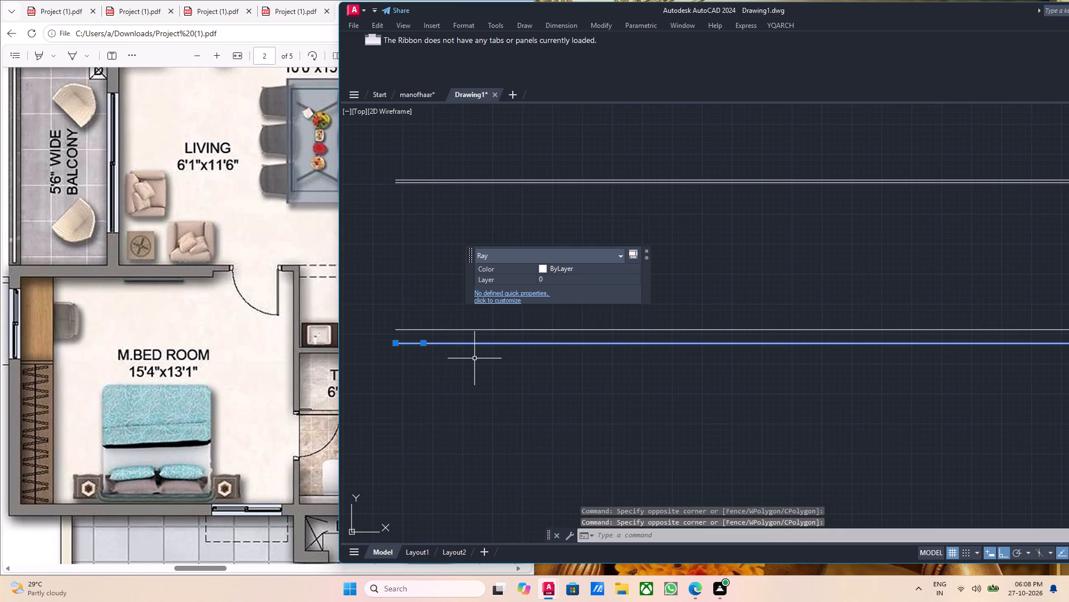
key(o)
key(Return)
drag(395, 345, 400, 347)
scroll(445, 395, down, 2)
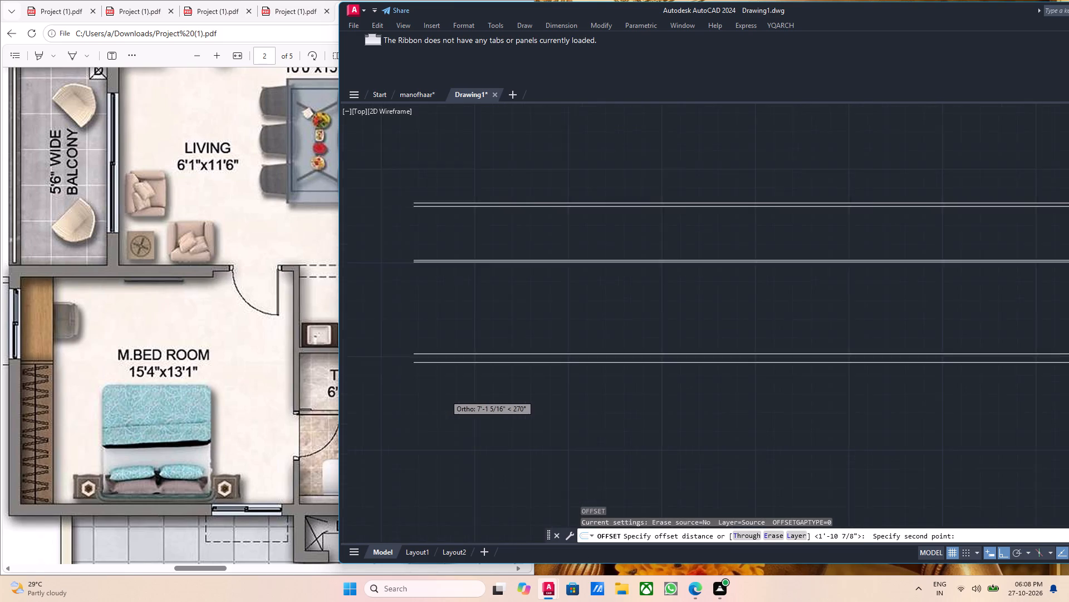
middle_drag(453, 425, 449, 374)
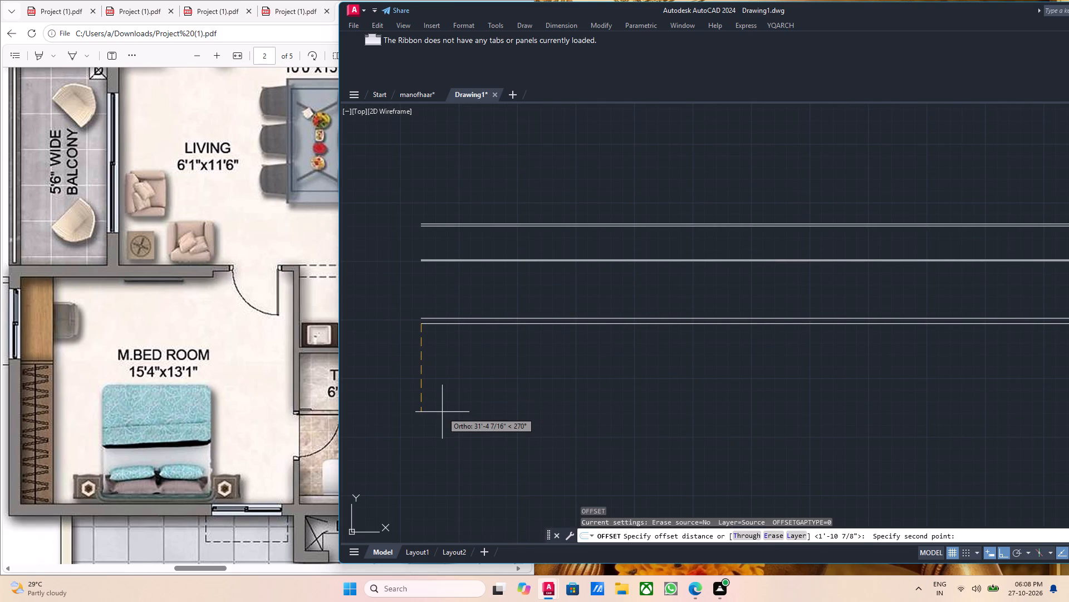
key(End)
key(Page_Down)
key(apostrophe)
key(End)
key(Return)
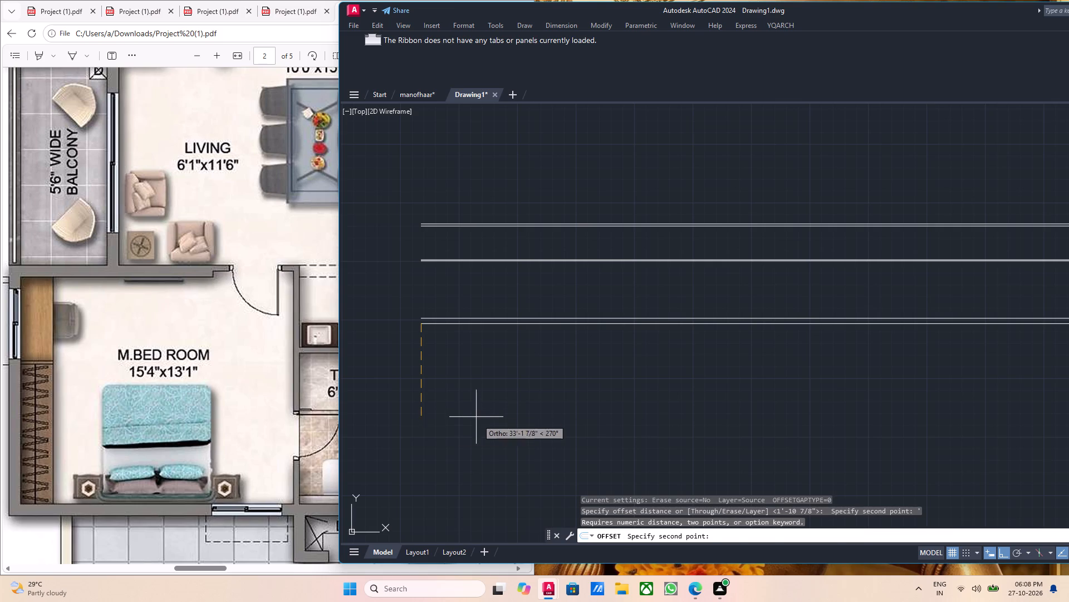
click(482, 428)
scroll(483, 428, down, 4)
middle_drag(509, 428, 350, 419)
scroll(403, 434, up, 3)
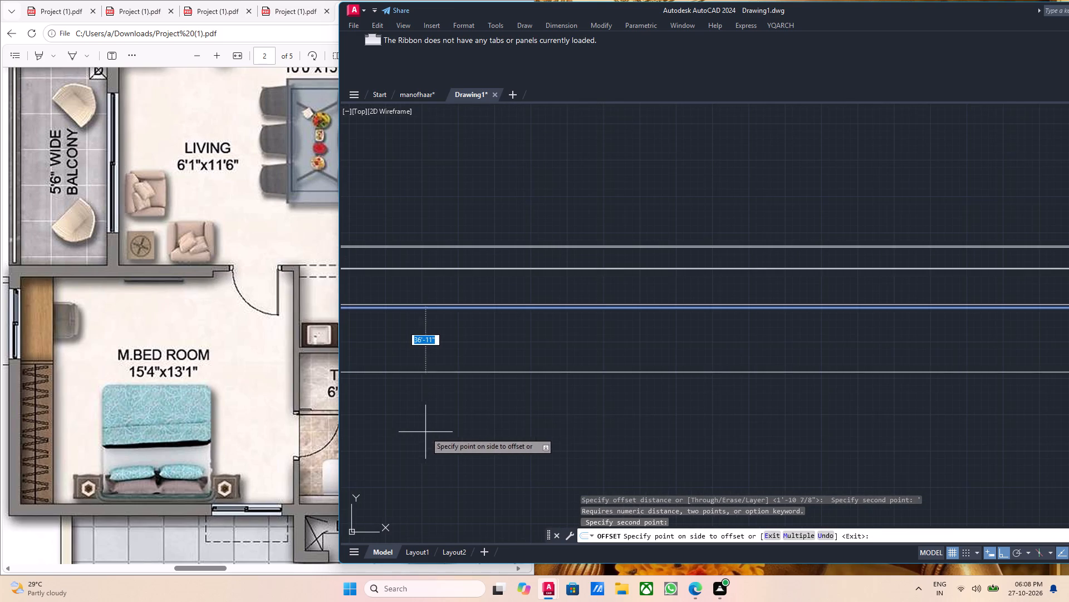
click(540, 400)
scroll(521, 404, down, 3)
middle_drag(486, 406, 545, 395)
scroll(545, 395, up, 1)
key(Escape)
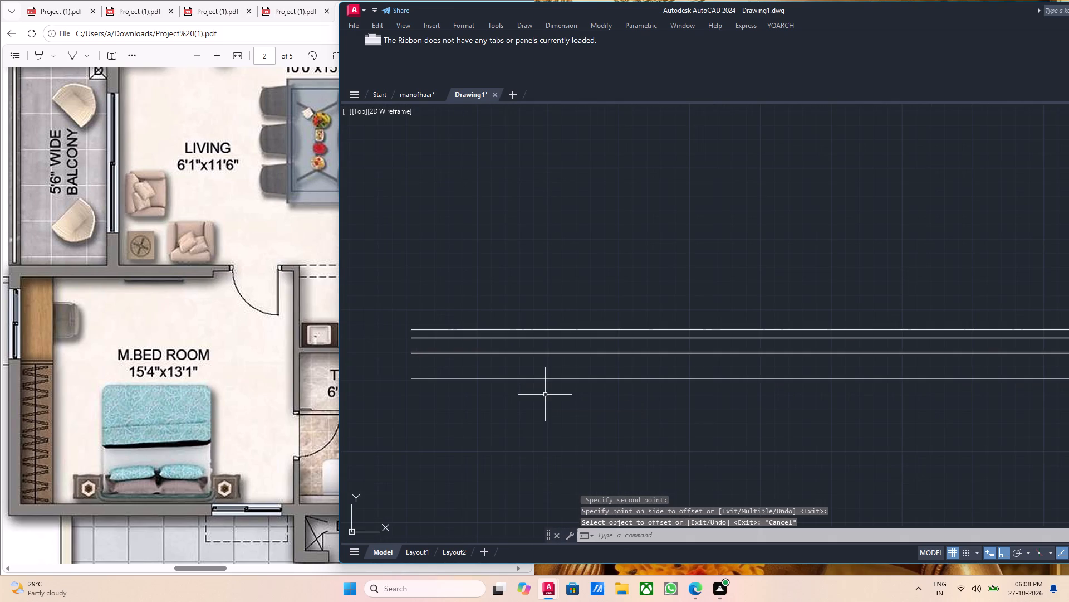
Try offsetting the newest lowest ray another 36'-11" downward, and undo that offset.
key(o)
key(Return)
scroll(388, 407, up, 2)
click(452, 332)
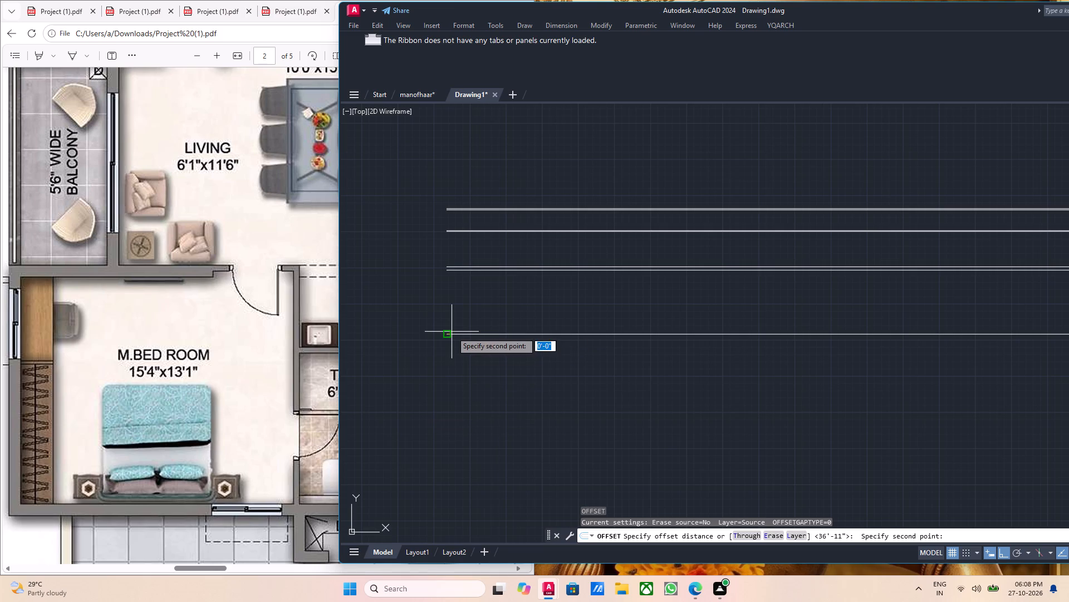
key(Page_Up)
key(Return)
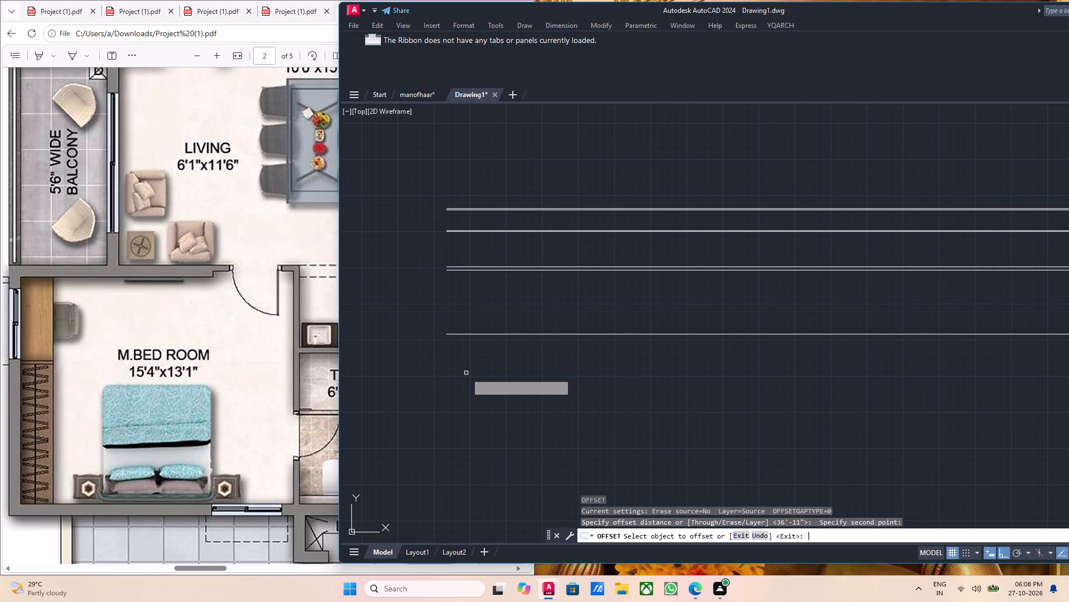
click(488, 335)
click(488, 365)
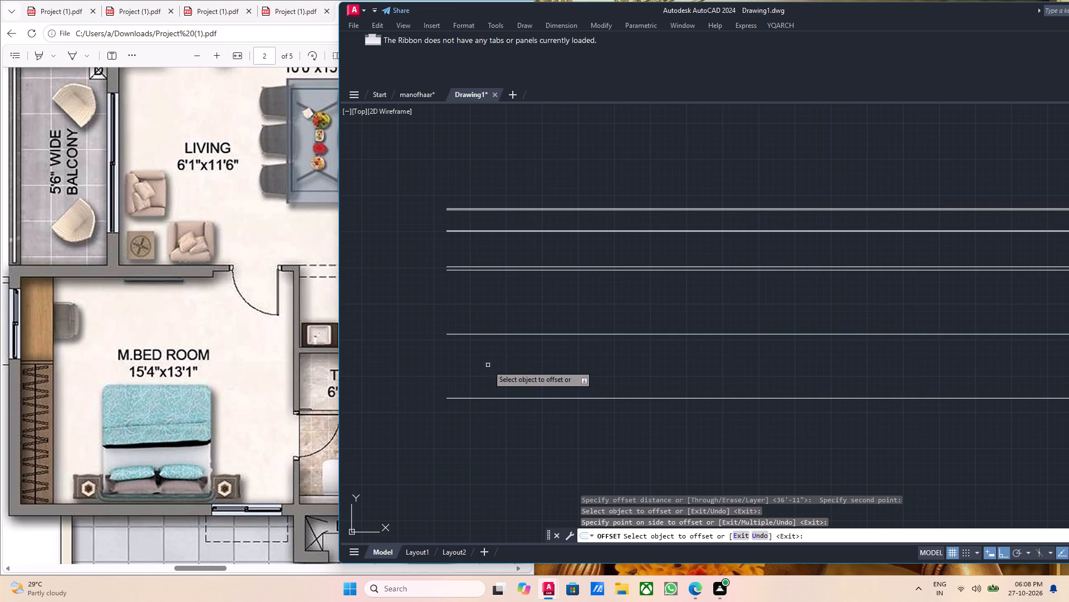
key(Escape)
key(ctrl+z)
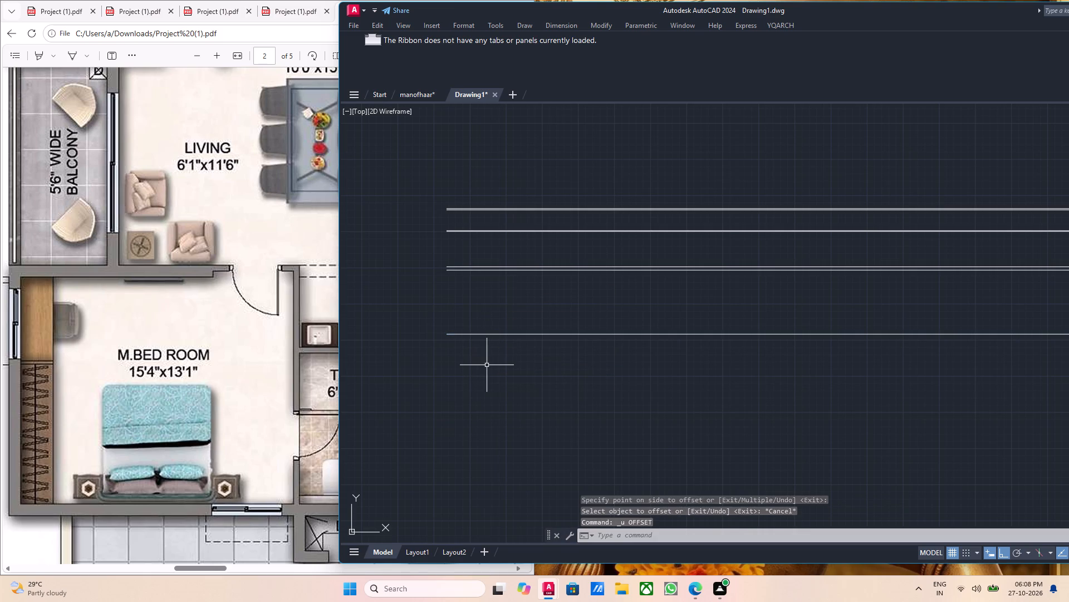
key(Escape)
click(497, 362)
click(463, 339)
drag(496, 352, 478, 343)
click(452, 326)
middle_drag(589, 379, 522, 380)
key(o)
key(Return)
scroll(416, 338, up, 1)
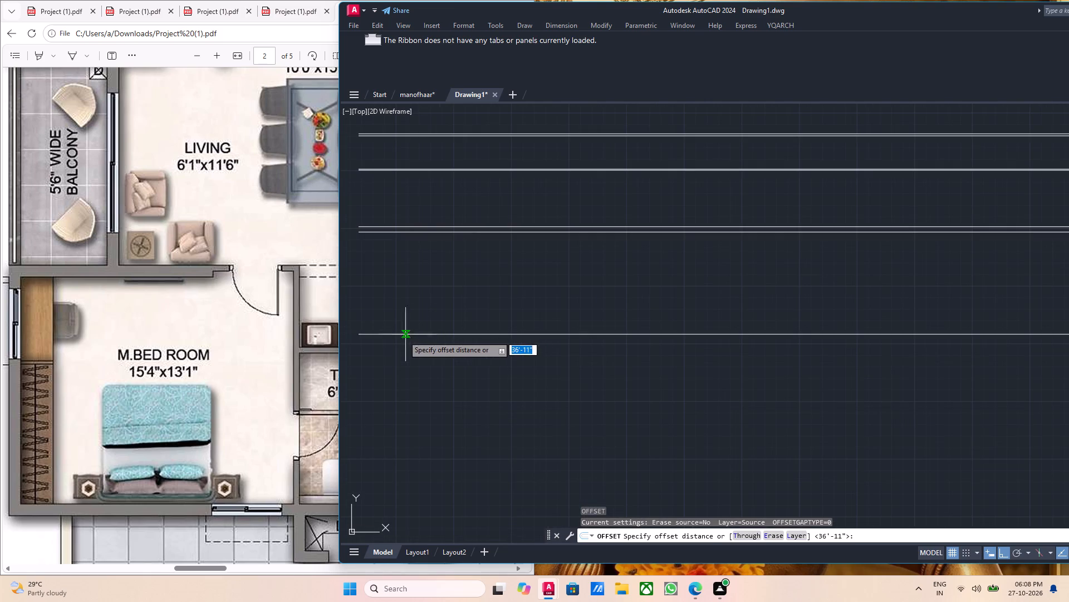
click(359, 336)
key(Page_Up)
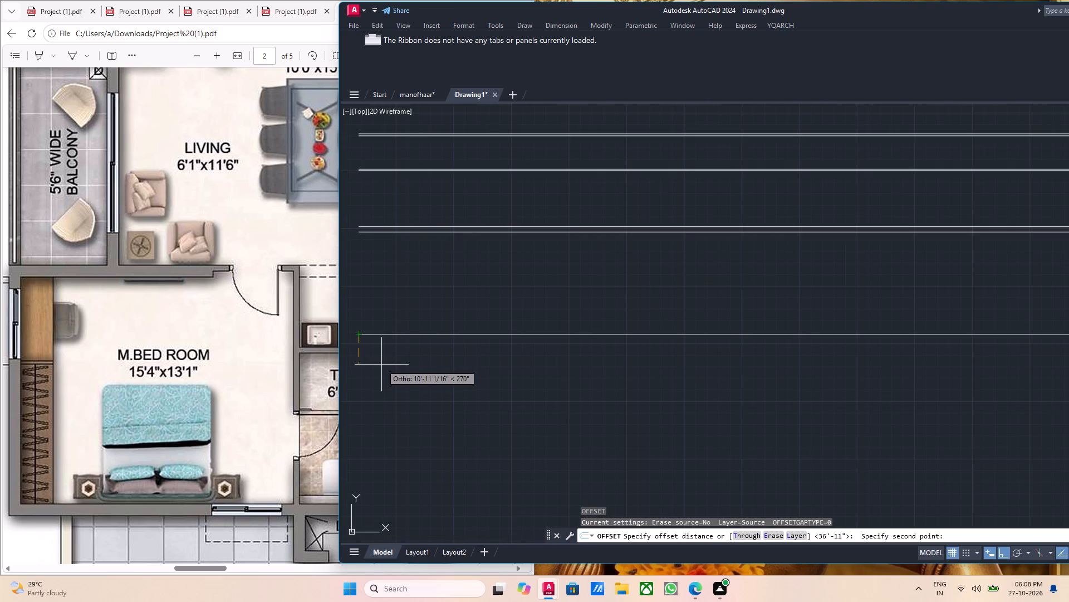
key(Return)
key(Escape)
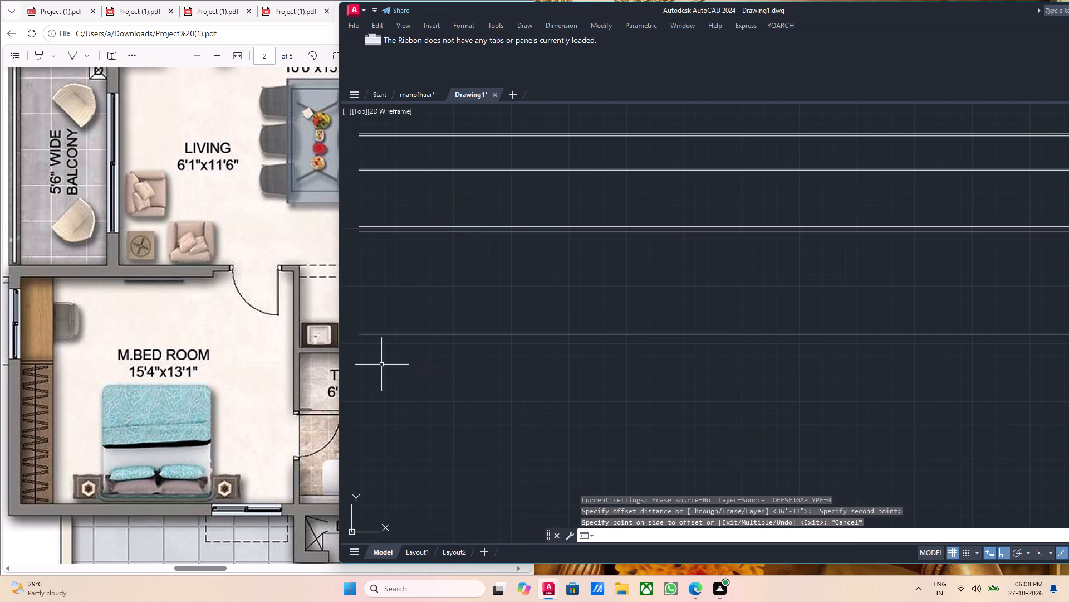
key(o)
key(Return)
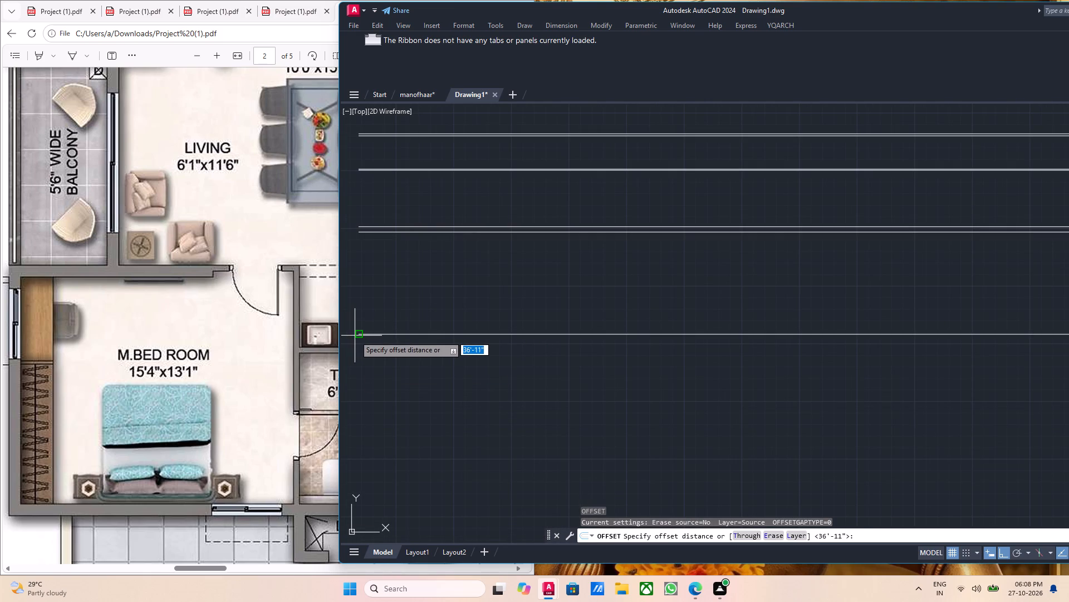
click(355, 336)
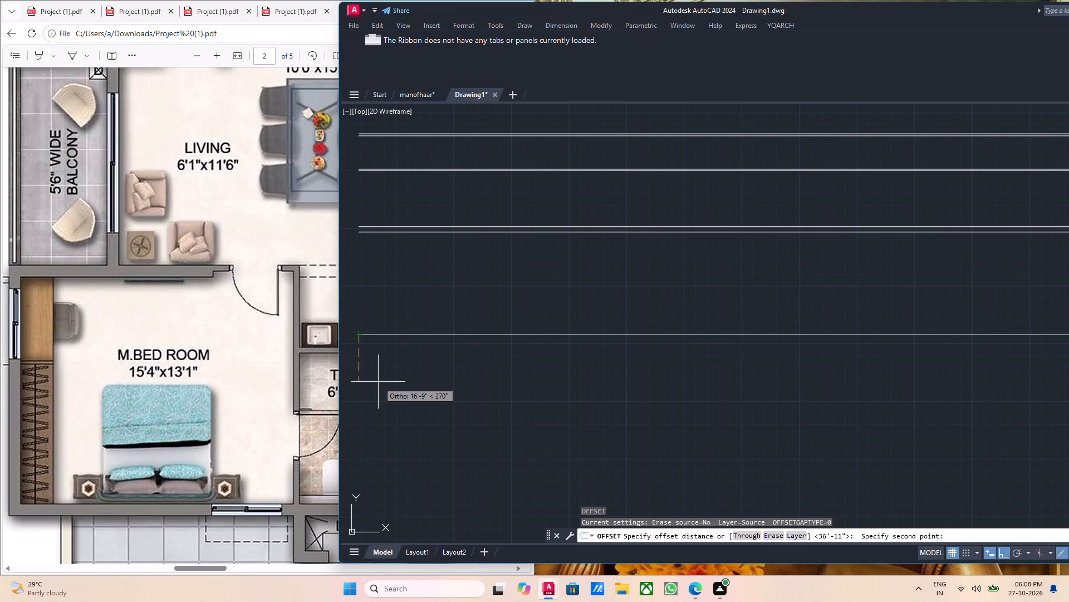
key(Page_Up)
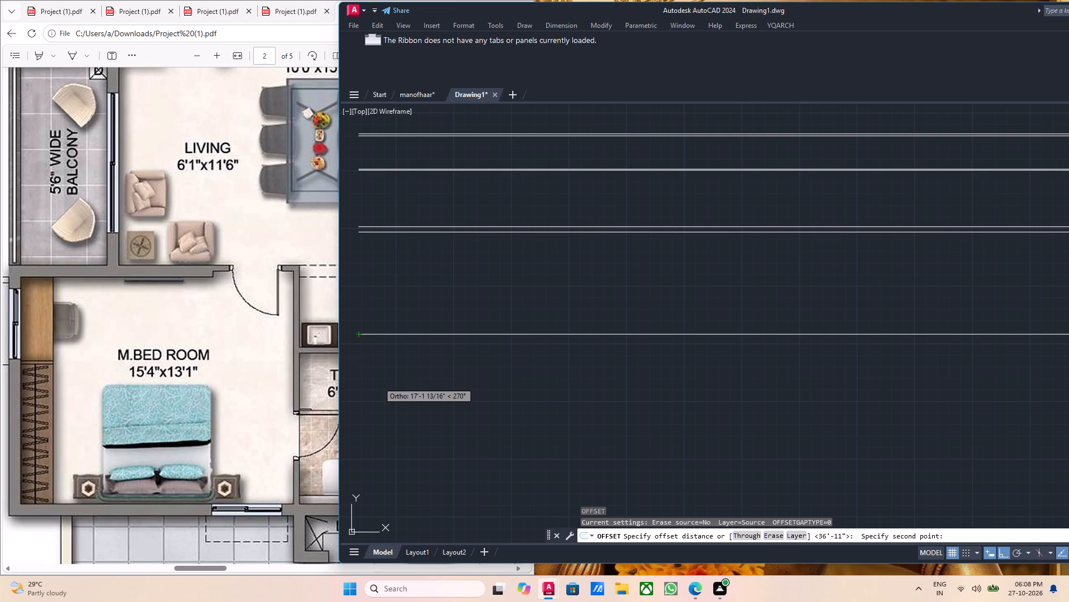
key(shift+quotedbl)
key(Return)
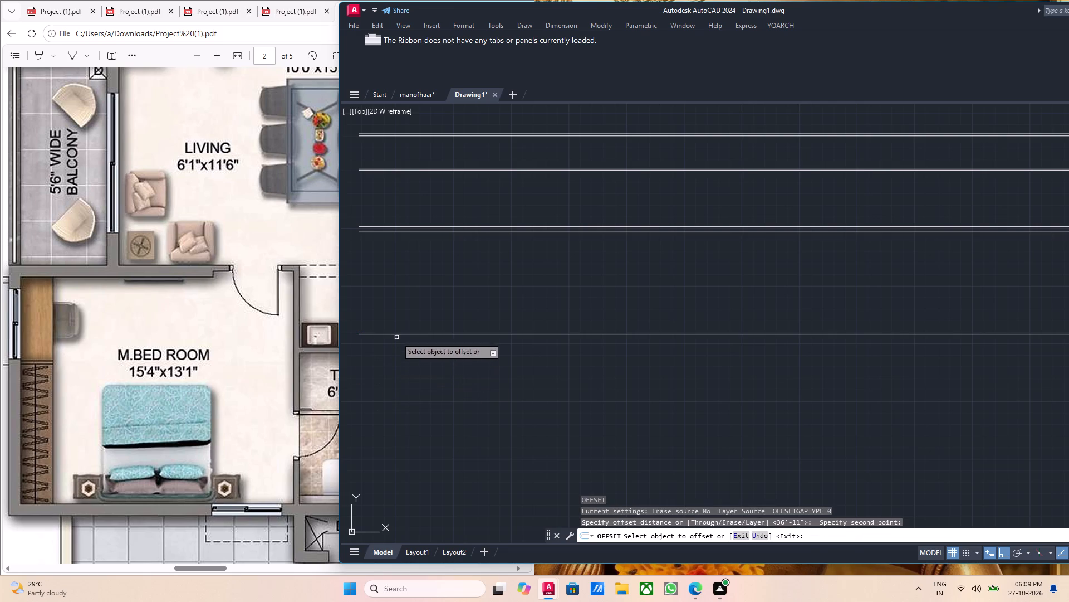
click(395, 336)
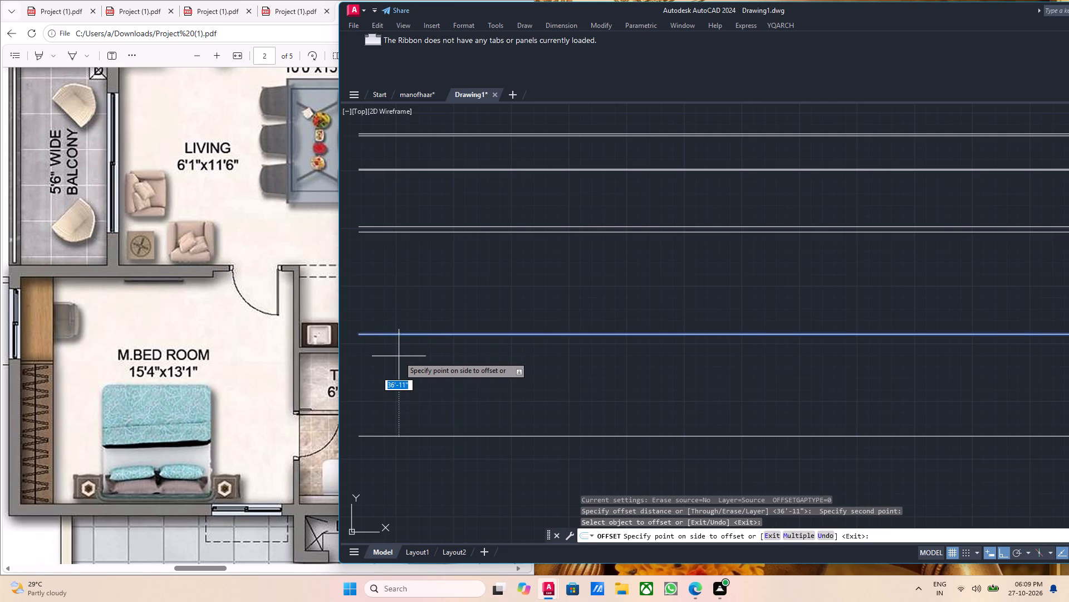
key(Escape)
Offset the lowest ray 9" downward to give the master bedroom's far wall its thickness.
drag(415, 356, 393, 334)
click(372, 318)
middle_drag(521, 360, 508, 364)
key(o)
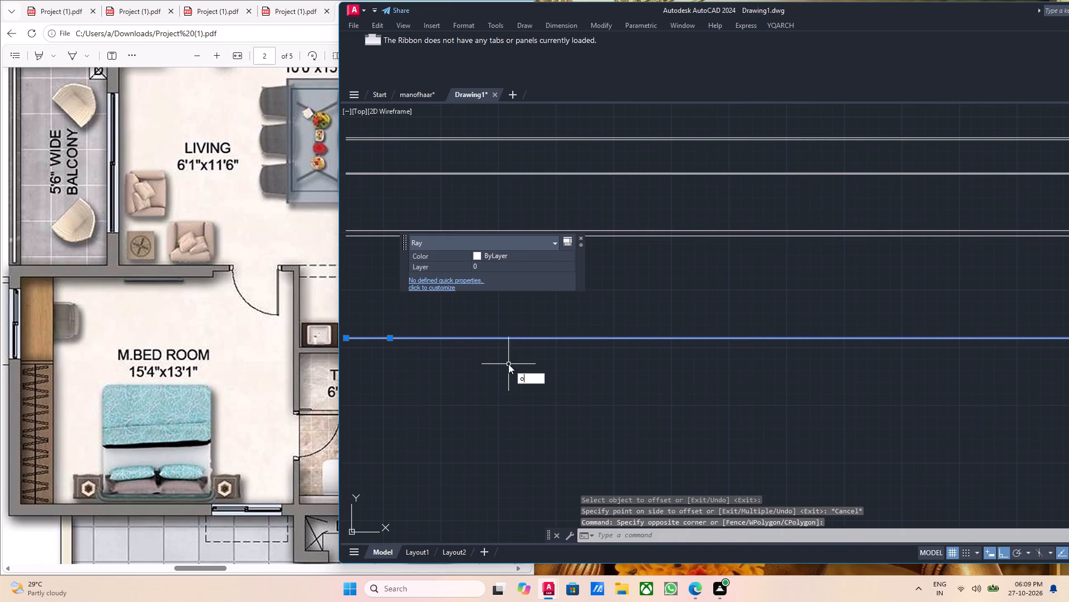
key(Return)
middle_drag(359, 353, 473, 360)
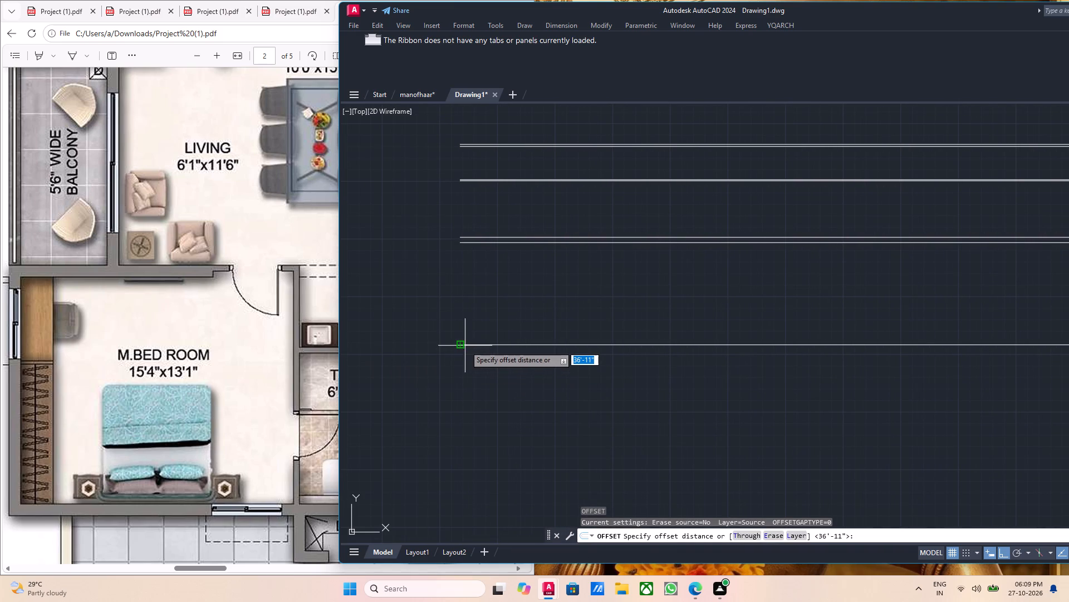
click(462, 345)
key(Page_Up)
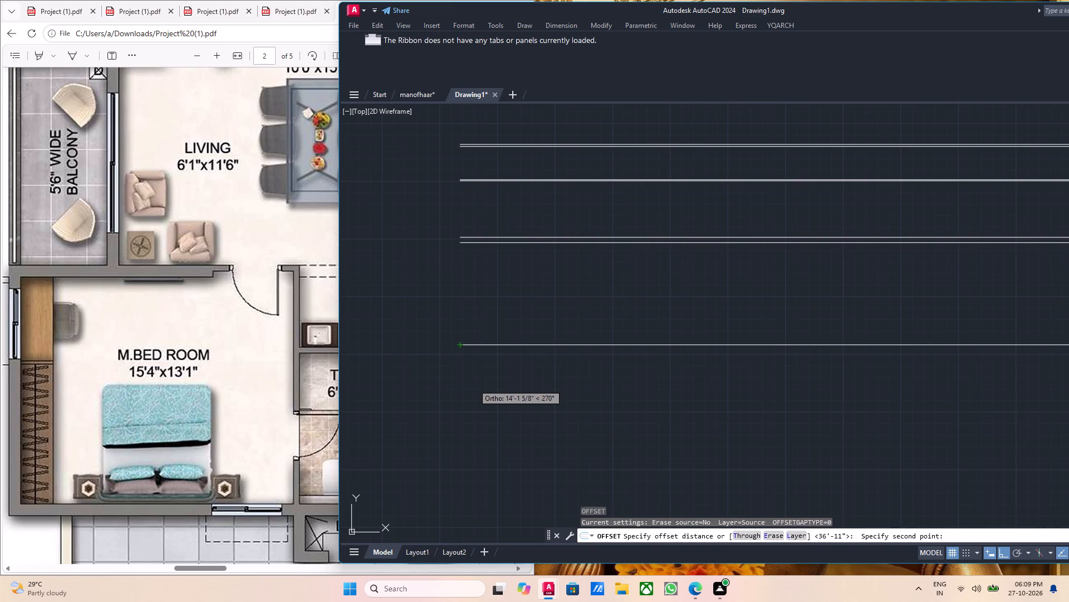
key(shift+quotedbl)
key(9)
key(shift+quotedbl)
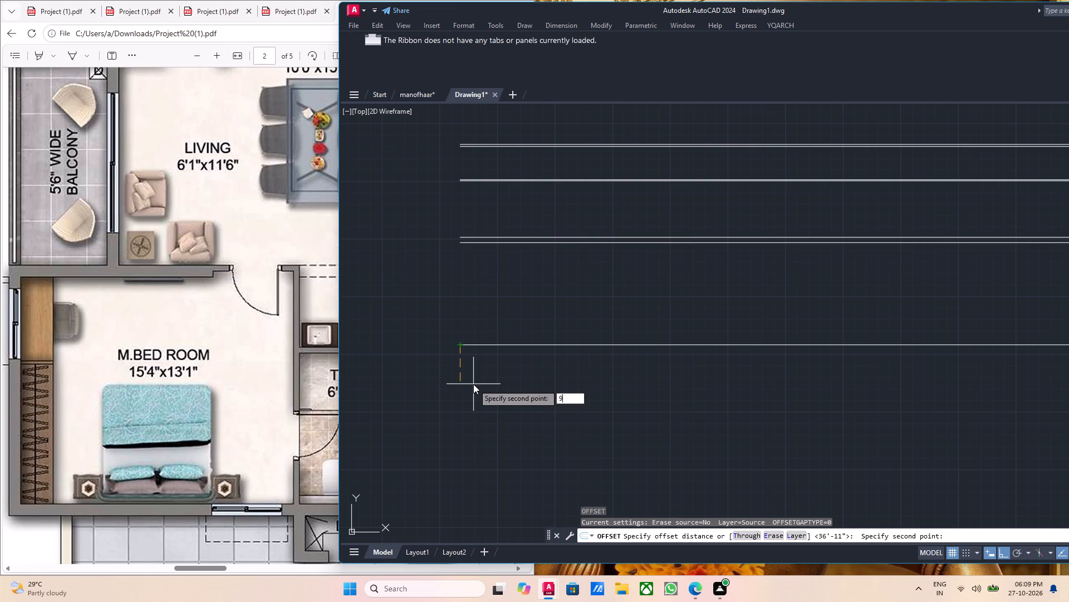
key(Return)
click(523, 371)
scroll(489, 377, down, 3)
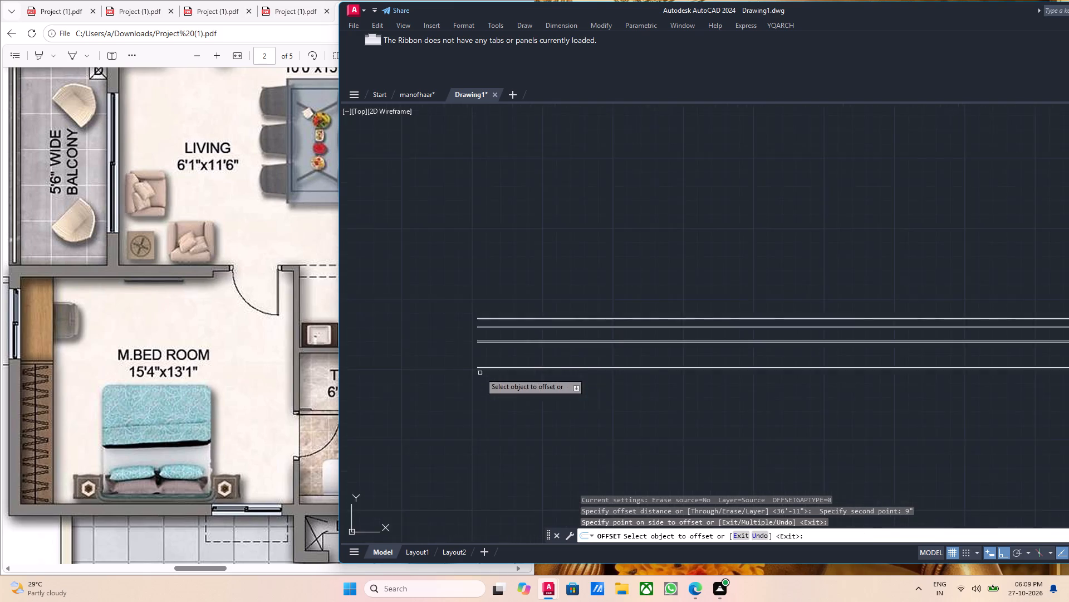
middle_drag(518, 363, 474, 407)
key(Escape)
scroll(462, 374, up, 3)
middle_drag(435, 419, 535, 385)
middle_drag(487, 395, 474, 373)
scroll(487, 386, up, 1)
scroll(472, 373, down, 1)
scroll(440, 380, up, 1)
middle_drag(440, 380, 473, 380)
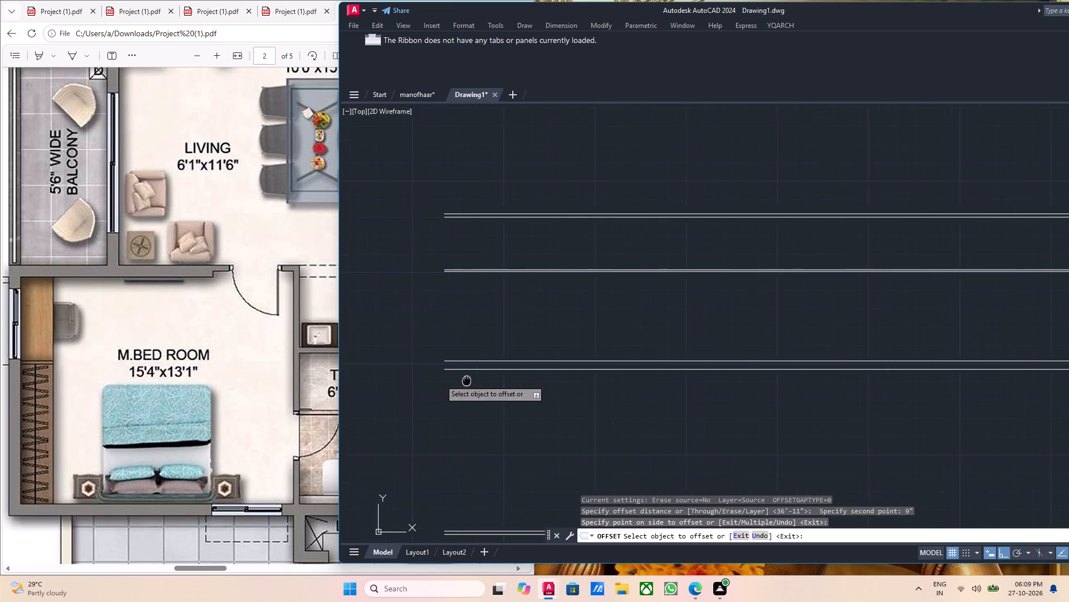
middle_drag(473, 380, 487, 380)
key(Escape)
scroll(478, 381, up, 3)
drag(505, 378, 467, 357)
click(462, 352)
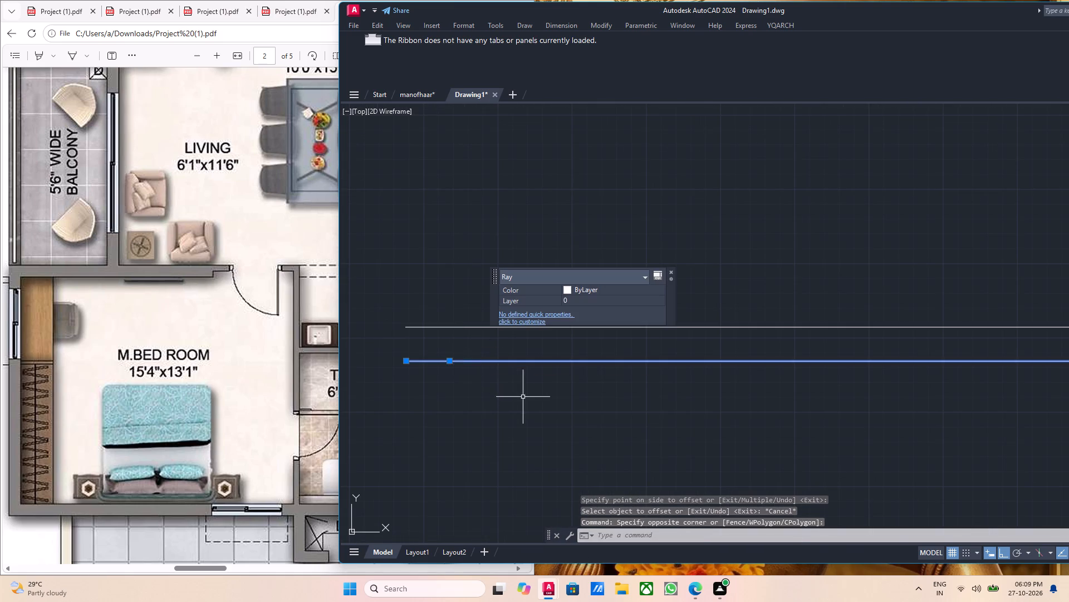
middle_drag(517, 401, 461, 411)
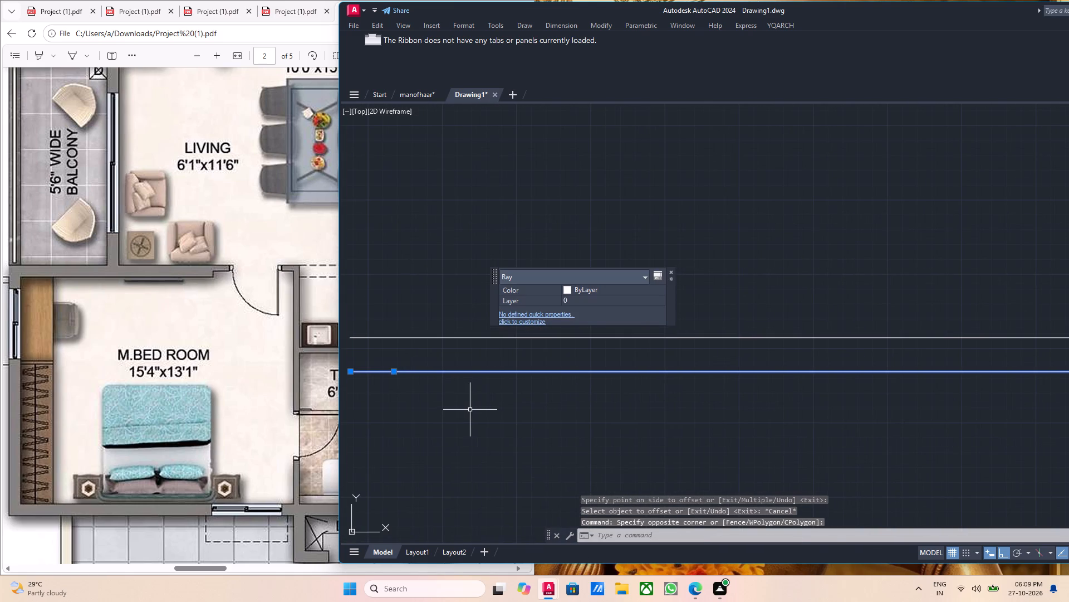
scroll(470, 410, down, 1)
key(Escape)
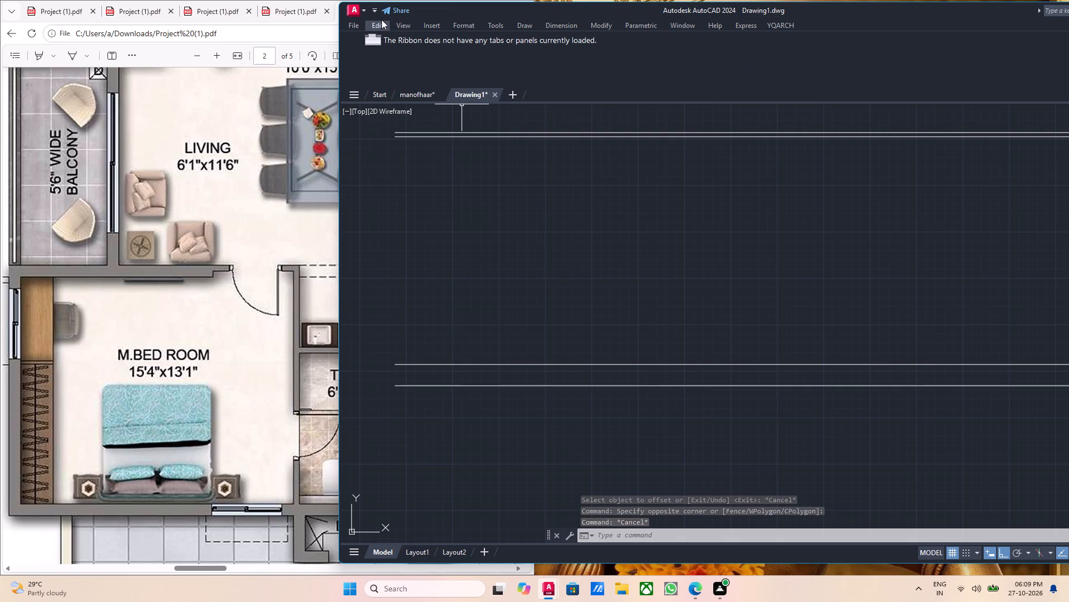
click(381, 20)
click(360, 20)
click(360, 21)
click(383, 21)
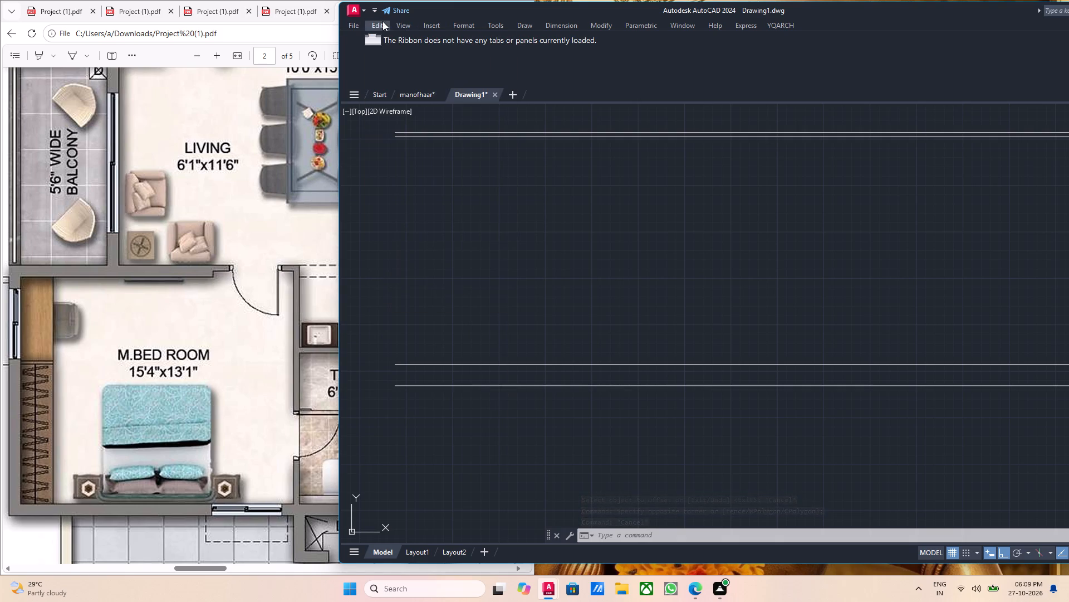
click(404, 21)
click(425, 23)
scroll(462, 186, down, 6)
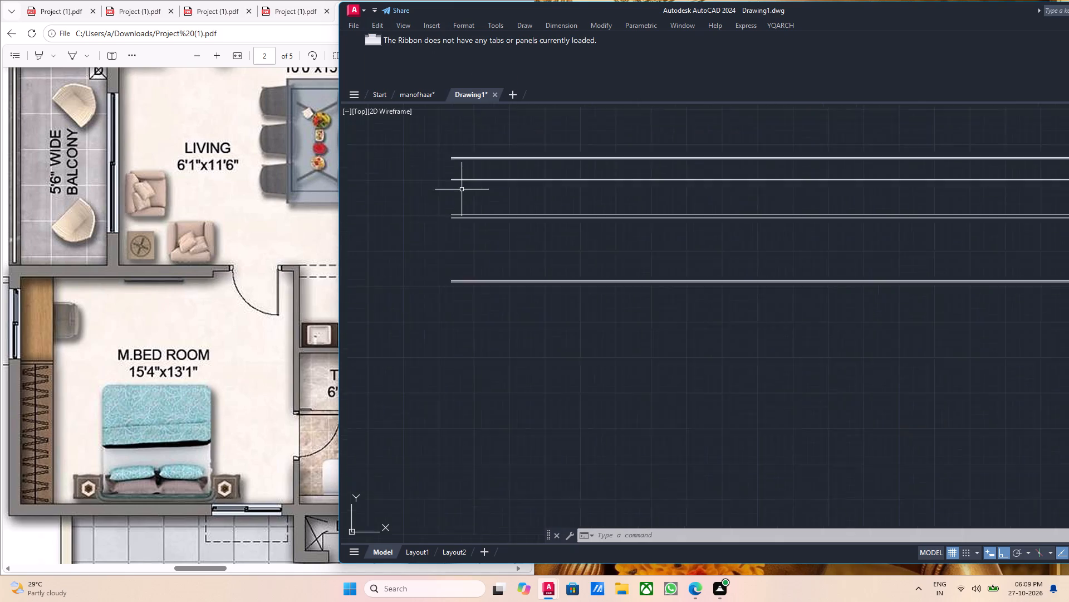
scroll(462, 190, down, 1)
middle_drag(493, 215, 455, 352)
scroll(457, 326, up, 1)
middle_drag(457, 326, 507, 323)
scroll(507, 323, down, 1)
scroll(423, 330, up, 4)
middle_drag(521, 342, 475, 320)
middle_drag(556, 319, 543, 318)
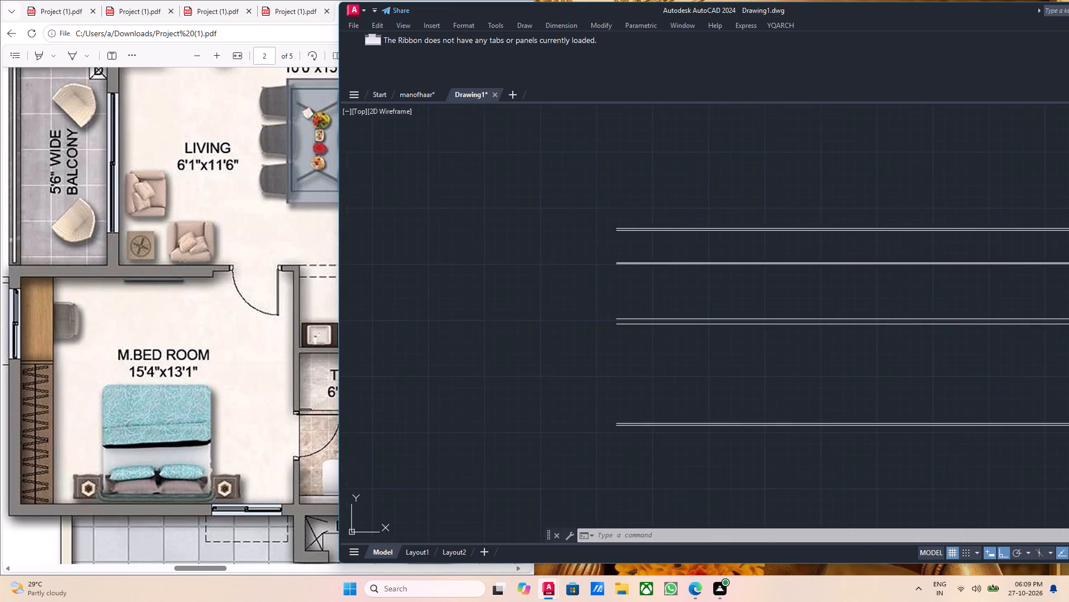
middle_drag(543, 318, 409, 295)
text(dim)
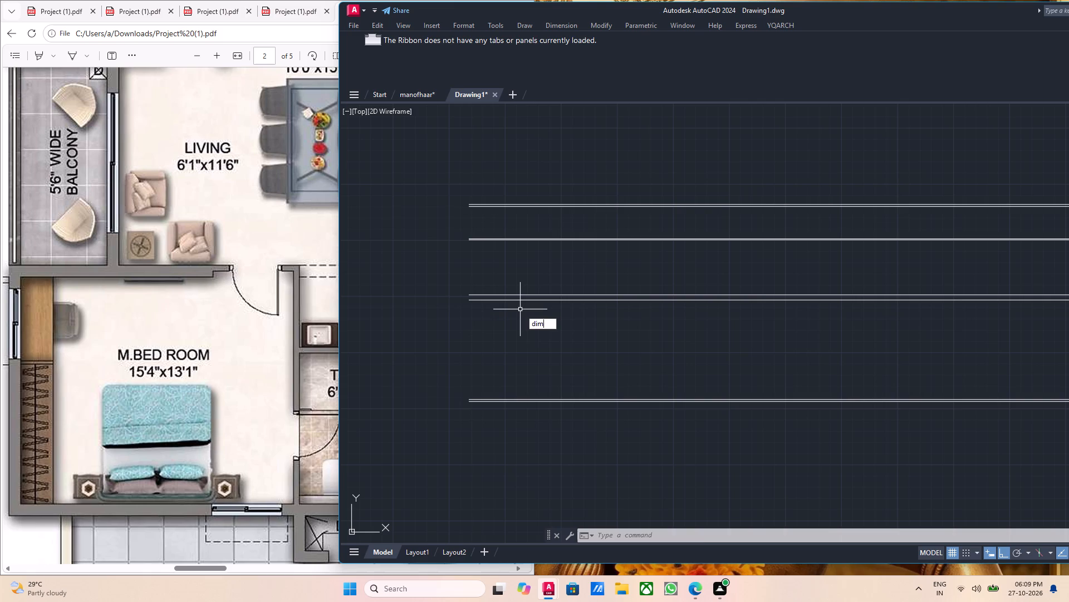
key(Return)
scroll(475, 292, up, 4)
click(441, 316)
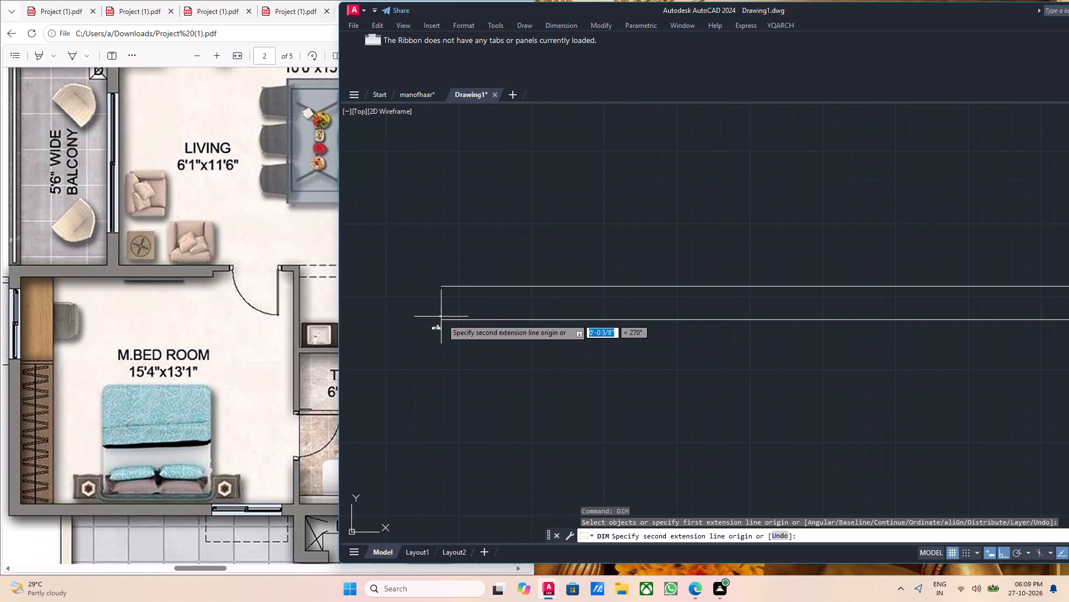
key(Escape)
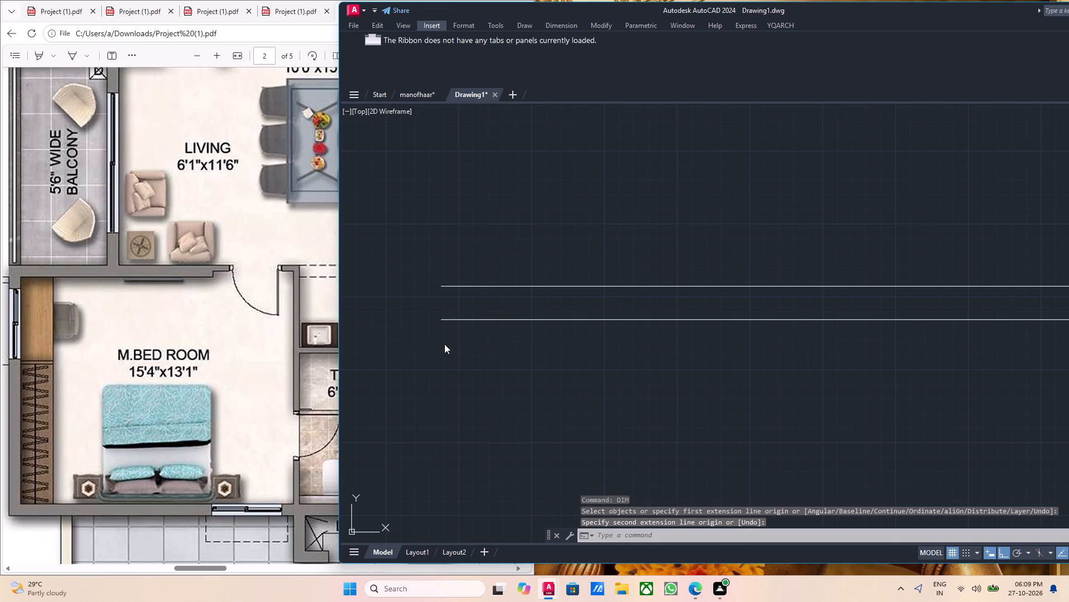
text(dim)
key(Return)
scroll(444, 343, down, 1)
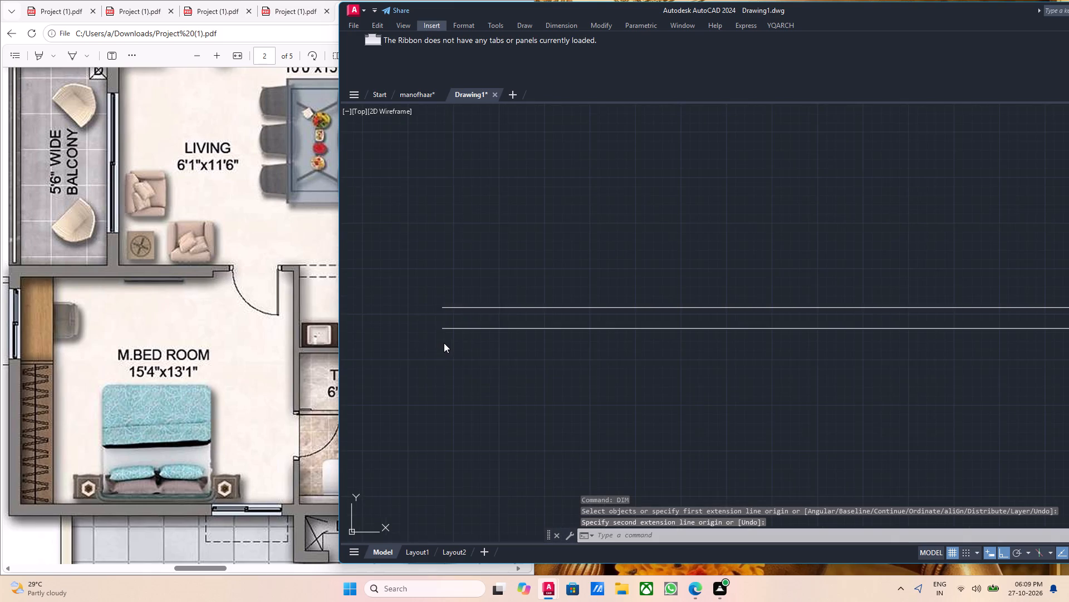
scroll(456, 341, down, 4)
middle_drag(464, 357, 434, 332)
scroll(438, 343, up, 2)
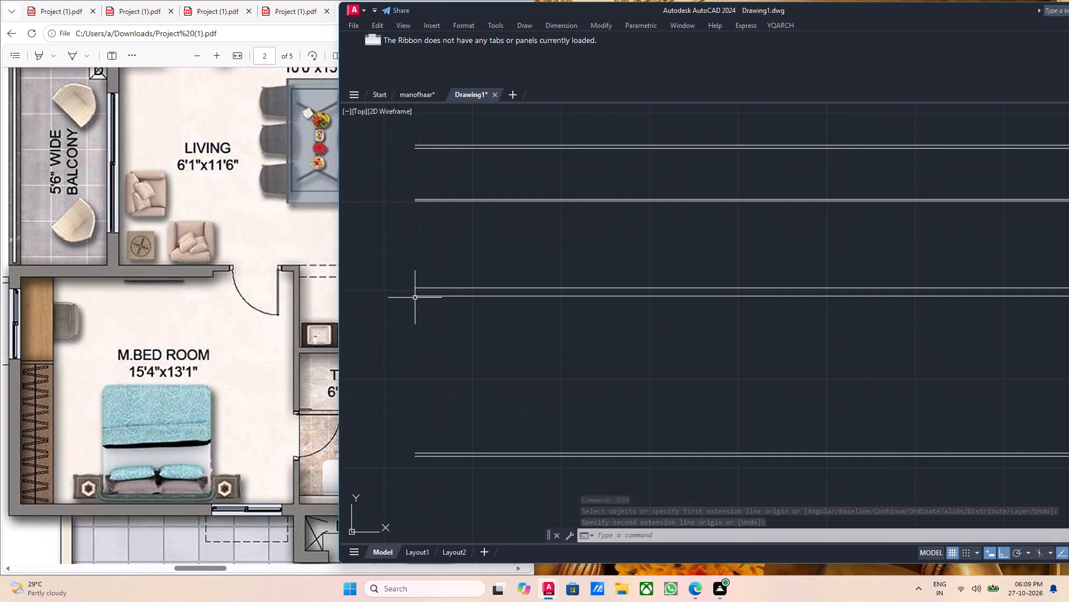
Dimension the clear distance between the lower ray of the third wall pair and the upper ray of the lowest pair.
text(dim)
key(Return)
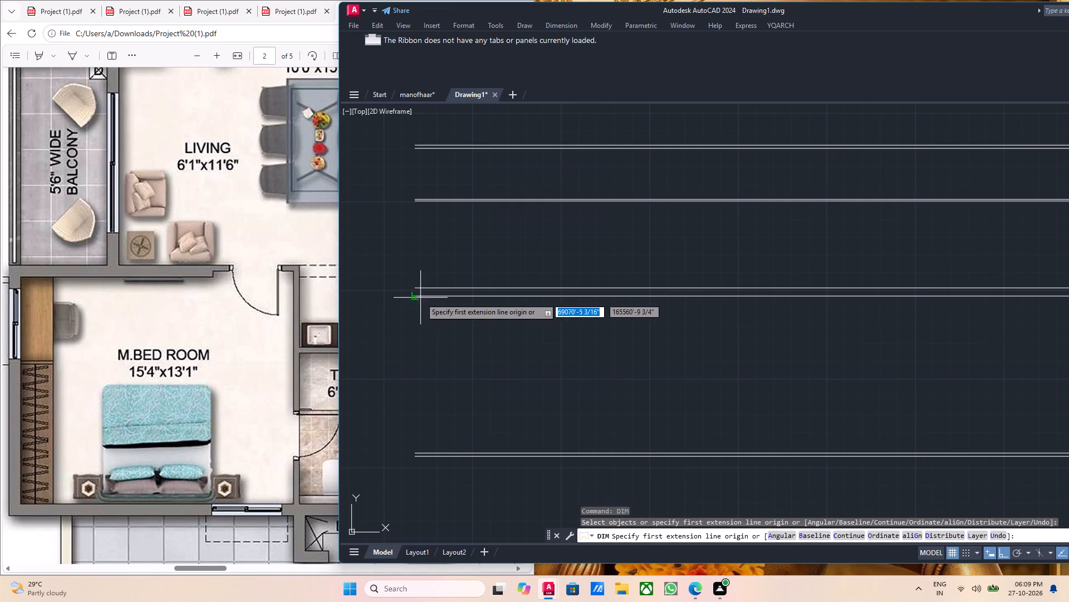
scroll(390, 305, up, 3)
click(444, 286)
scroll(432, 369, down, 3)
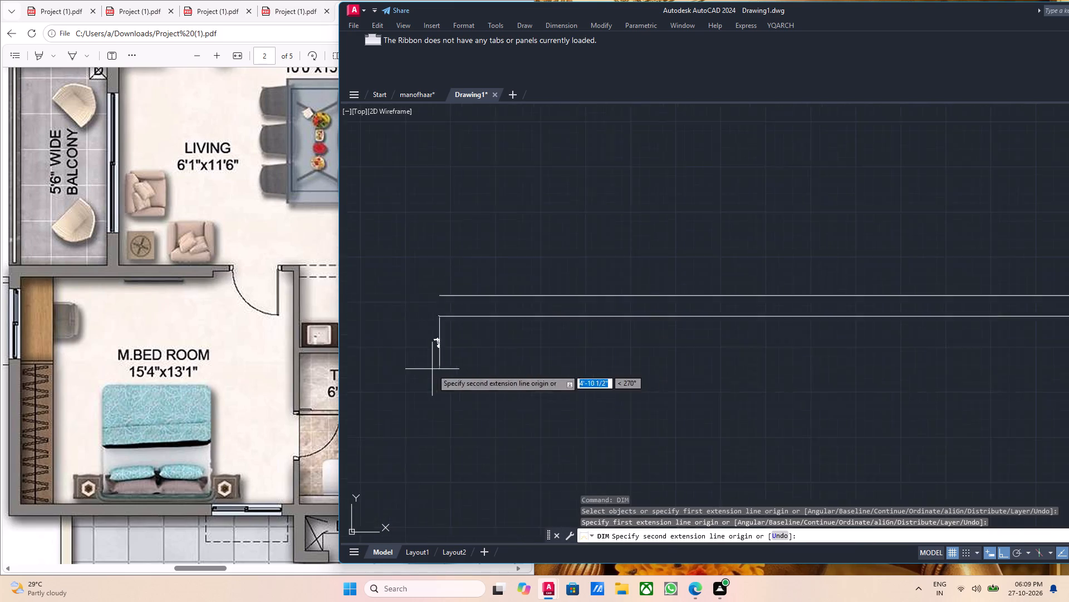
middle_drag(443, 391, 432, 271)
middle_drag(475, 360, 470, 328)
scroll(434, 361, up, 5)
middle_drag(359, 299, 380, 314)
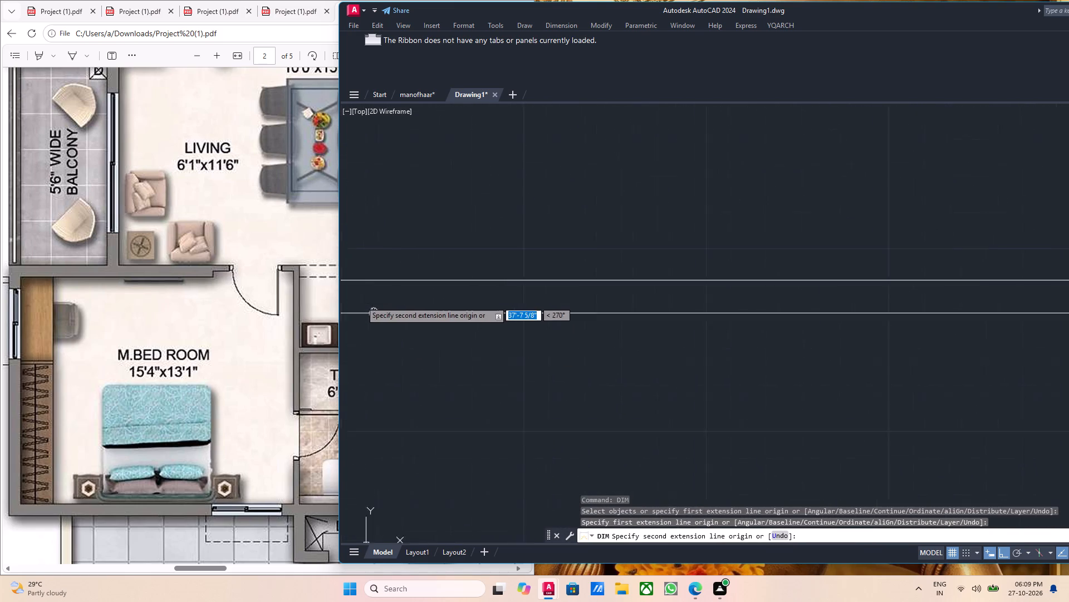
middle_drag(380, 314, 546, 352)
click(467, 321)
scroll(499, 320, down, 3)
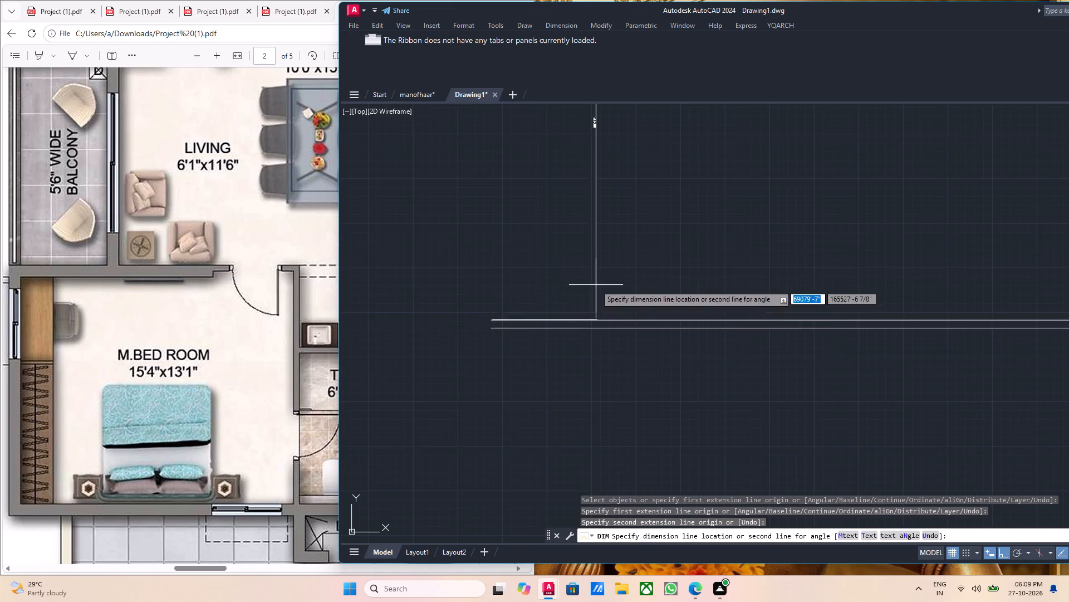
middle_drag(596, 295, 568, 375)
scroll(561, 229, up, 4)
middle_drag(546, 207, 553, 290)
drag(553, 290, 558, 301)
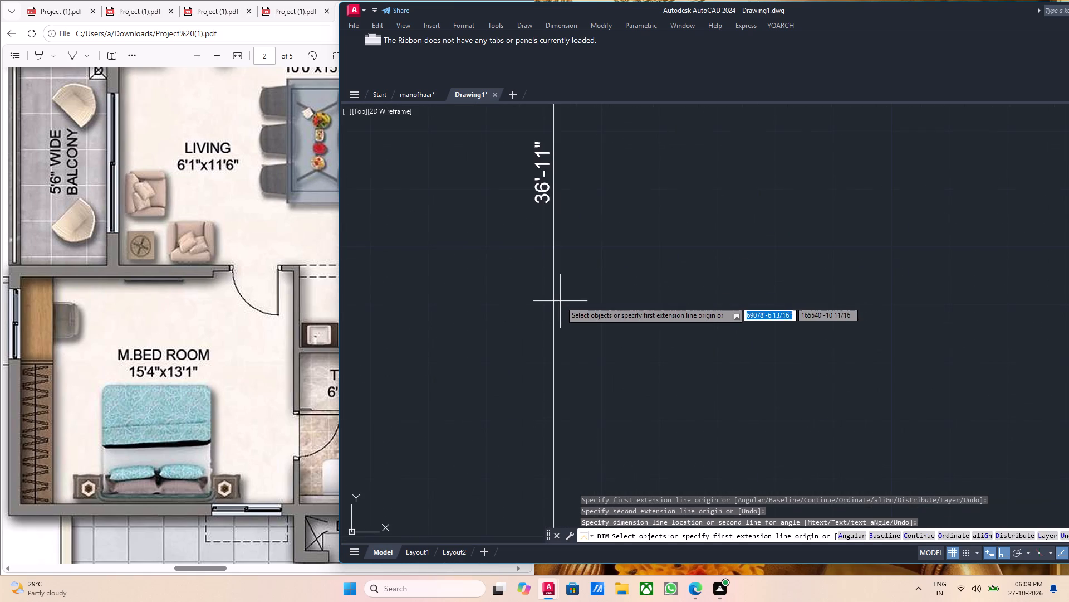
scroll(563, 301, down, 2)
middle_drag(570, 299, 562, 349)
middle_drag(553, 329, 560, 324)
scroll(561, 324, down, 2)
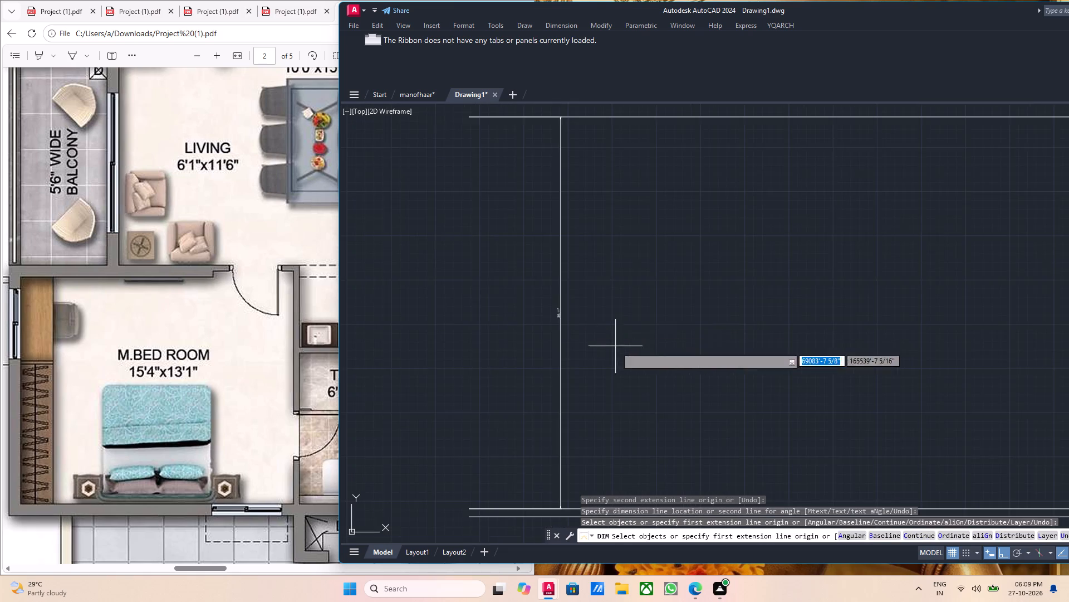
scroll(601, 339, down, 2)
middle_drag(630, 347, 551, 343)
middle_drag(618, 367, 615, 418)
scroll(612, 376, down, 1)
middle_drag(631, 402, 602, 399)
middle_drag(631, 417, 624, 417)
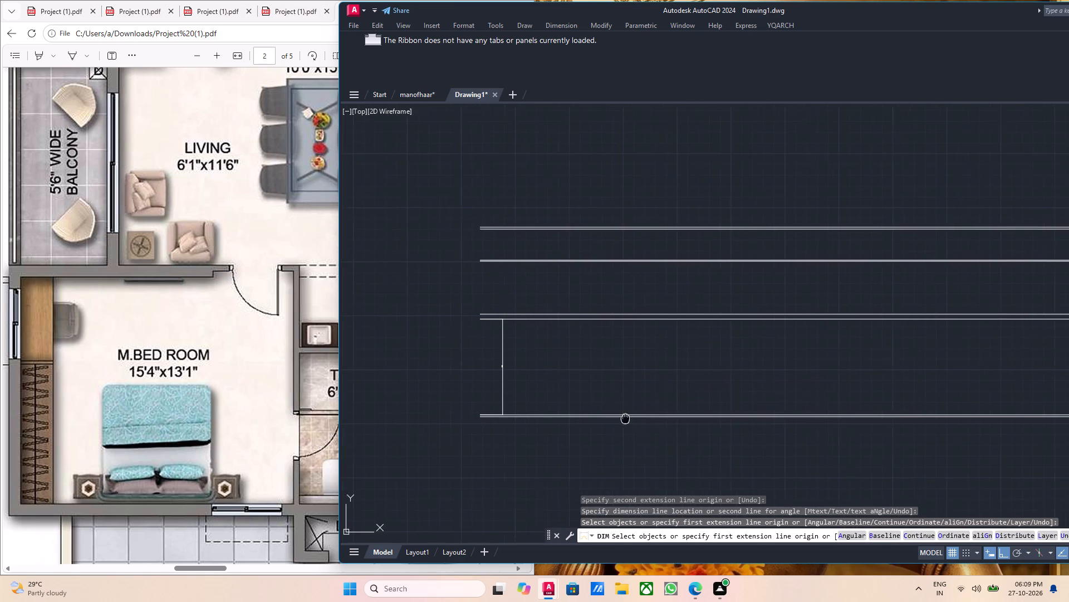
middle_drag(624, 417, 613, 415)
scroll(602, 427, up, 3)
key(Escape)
Delete the lowest pair of rays, which marks the far wall of the master bedroom.
middle_drag(547, 424, 608, 439)
drag(614, 436, 585, 427)
click(533, 400)
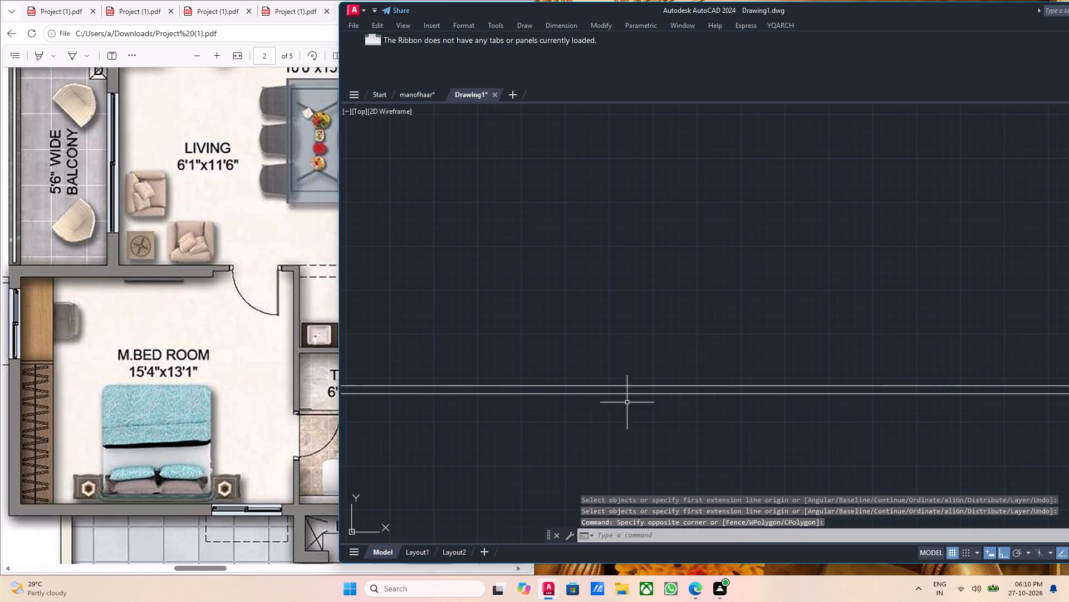
drag(624, 424, 568, 396)
click(515, 365)
middle_drag(645, 393, 591, 395)
key(Delete)
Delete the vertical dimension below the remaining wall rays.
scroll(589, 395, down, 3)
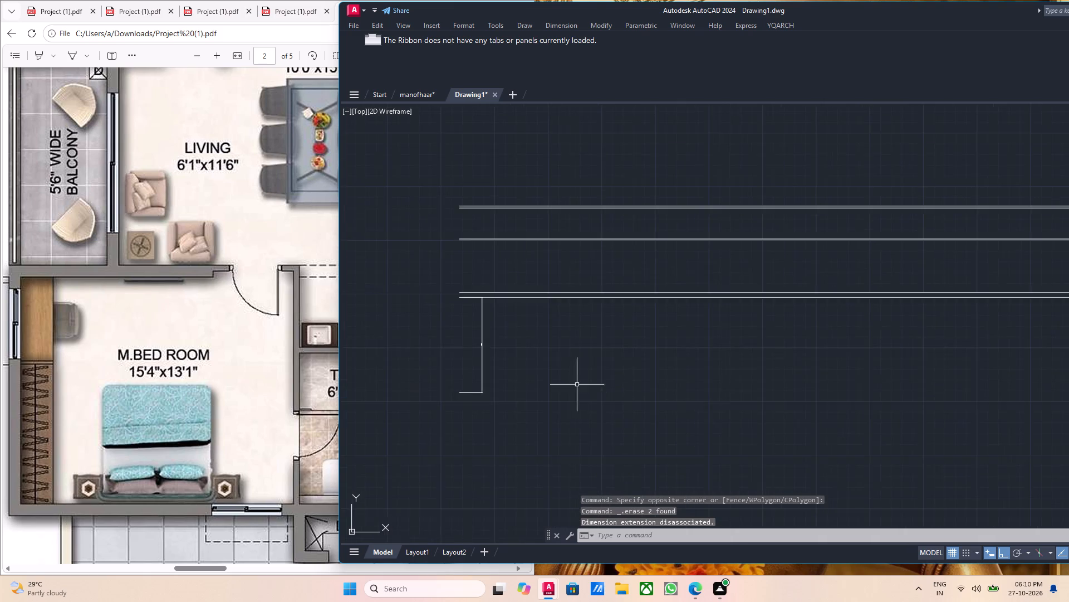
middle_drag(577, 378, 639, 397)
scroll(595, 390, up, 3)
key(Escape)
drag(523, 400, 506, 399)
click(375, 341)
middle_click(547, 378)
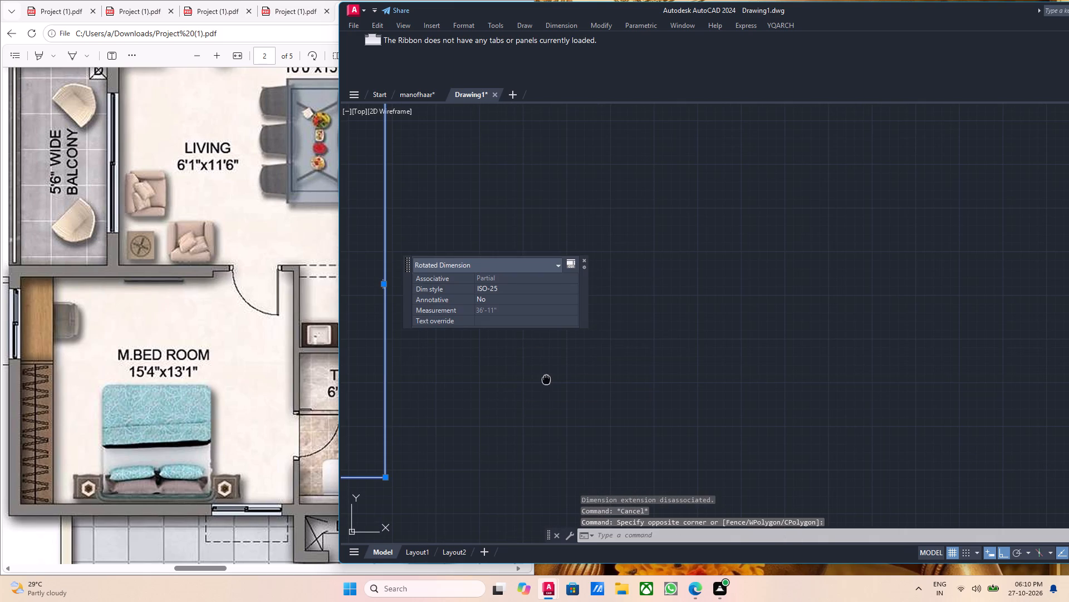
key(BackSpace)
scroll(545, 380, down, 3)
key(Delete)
Measure the clear gap between the top two pairs of wall rays with the Dimension command, without placing a dimension.
scroll(545, 378, down, 2)
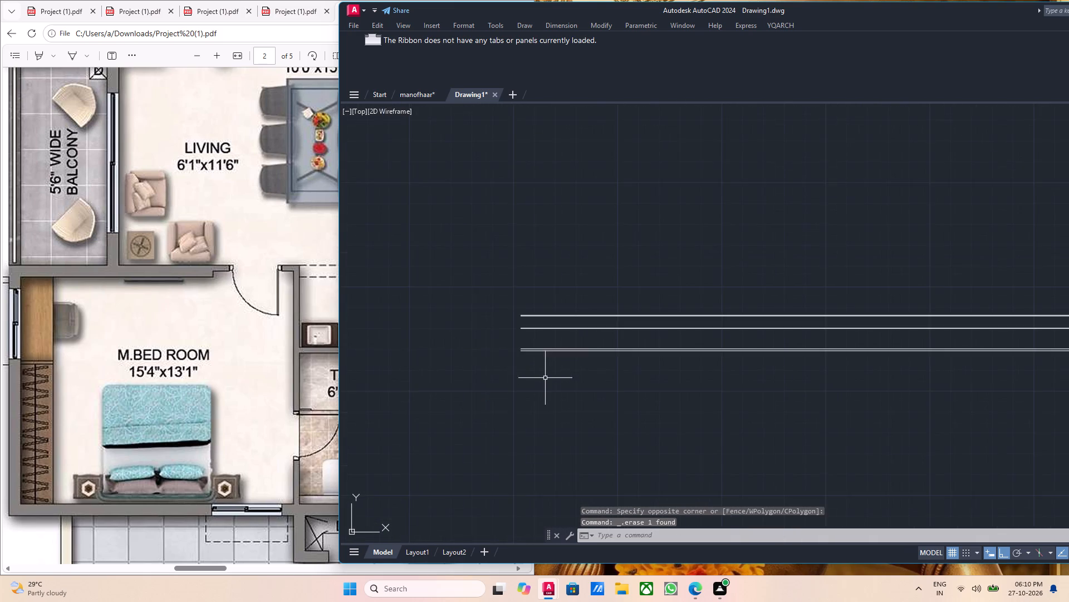
middle_drag(533, 366, 542, 385)
scroll(542, 385, up, 5)
middle_drag(557, 351, 585, 431)
middle_drag(536, 315, 581, 421)
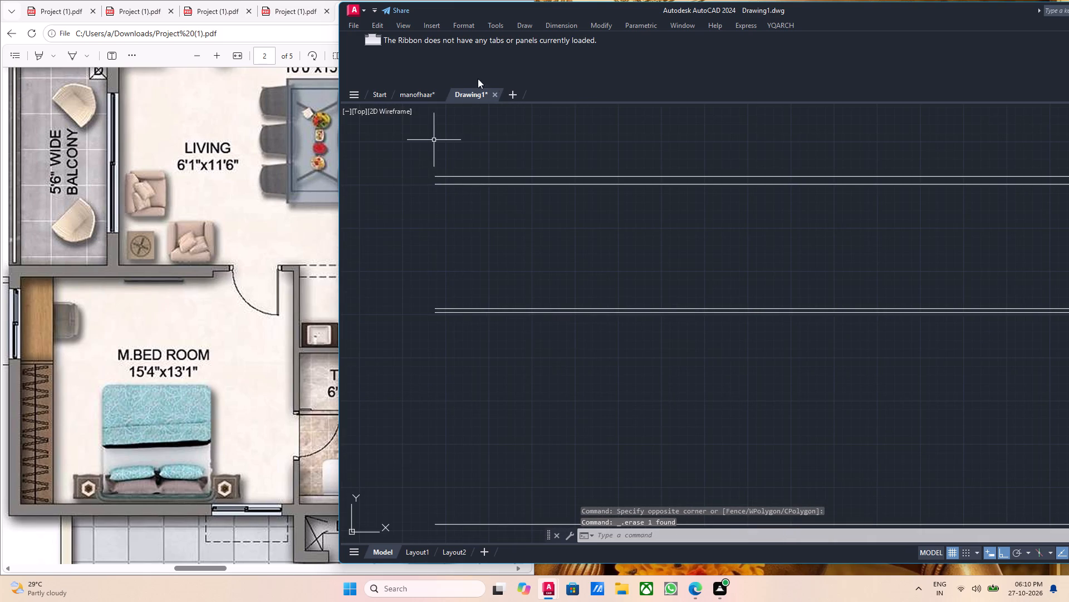
text(dim)
key(Return)
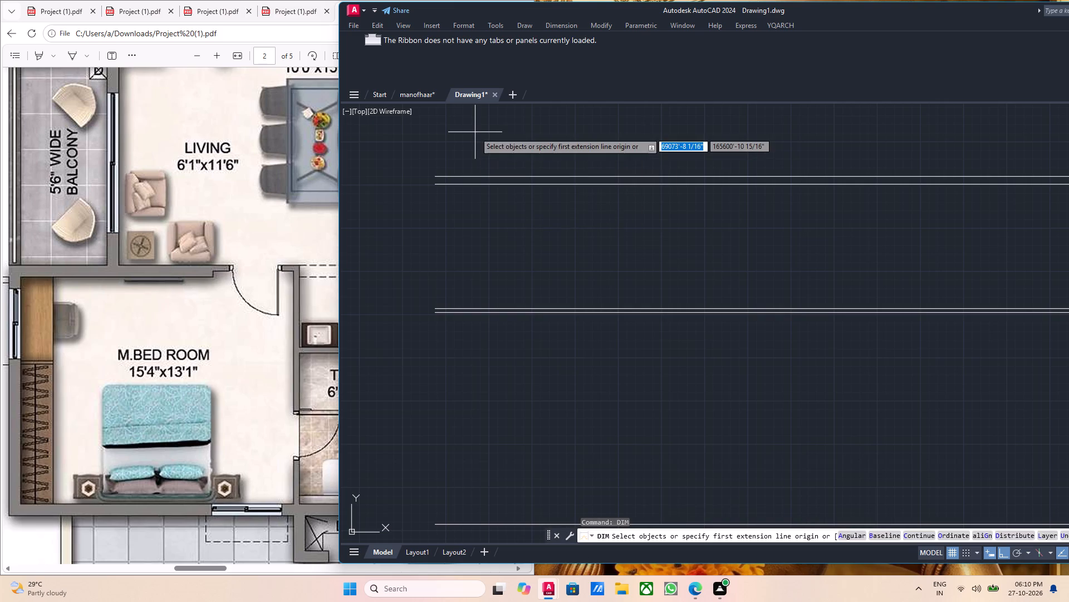
scroll(476, 132, up, 1)
scroll(450, 268, down, 1)
click(426, 234)
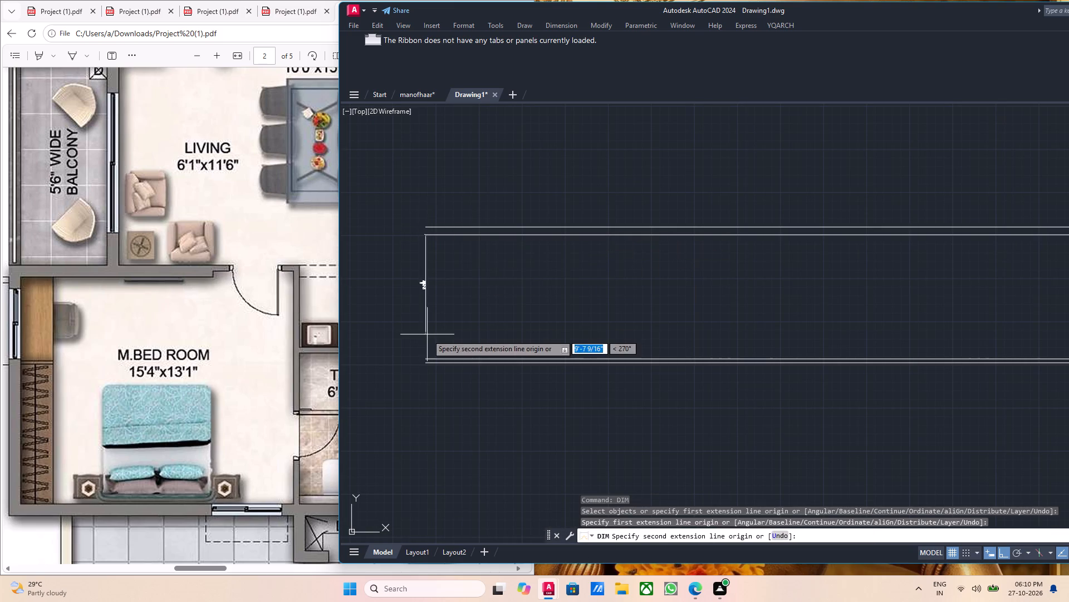
scroll(421, 362, up, 3)
click(440, 352)
scroll(448, 340, down, 3)
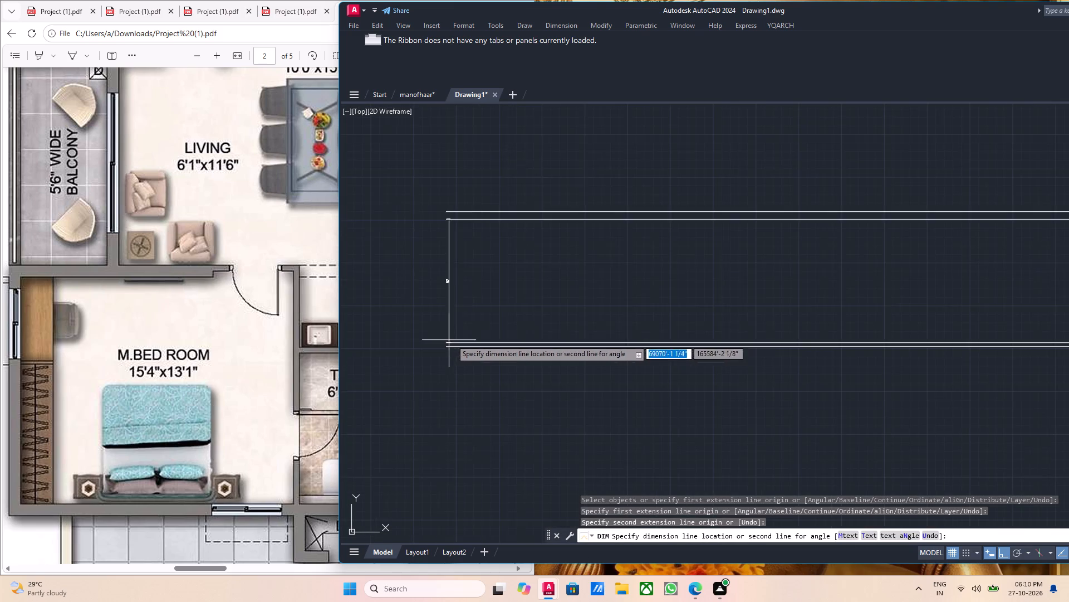
middle_drag(473, 324, 474, 342)
scroll(466, 313, up, 3)
key(Escape)
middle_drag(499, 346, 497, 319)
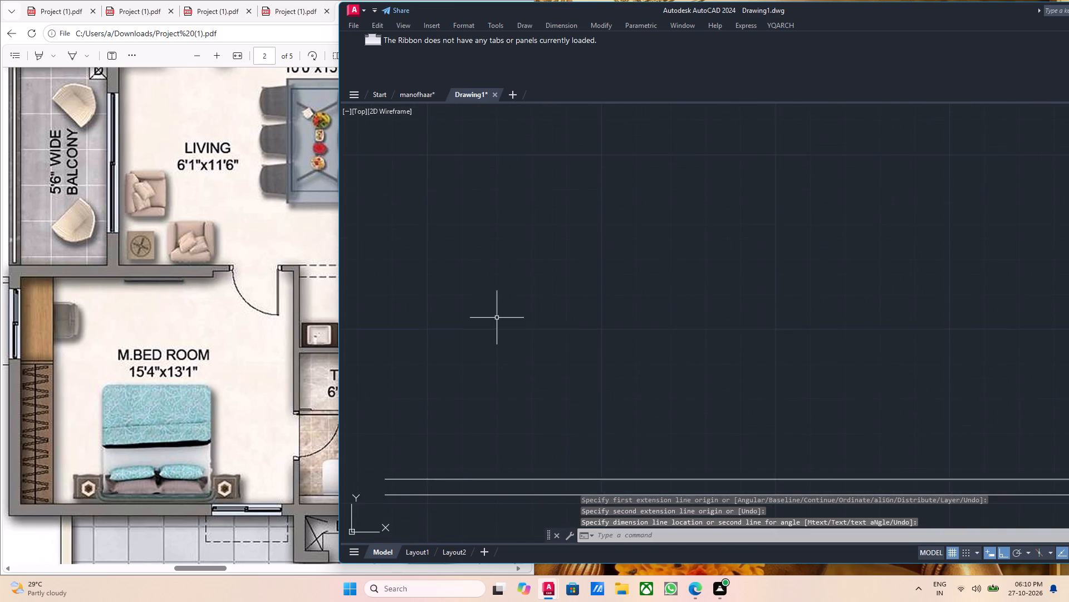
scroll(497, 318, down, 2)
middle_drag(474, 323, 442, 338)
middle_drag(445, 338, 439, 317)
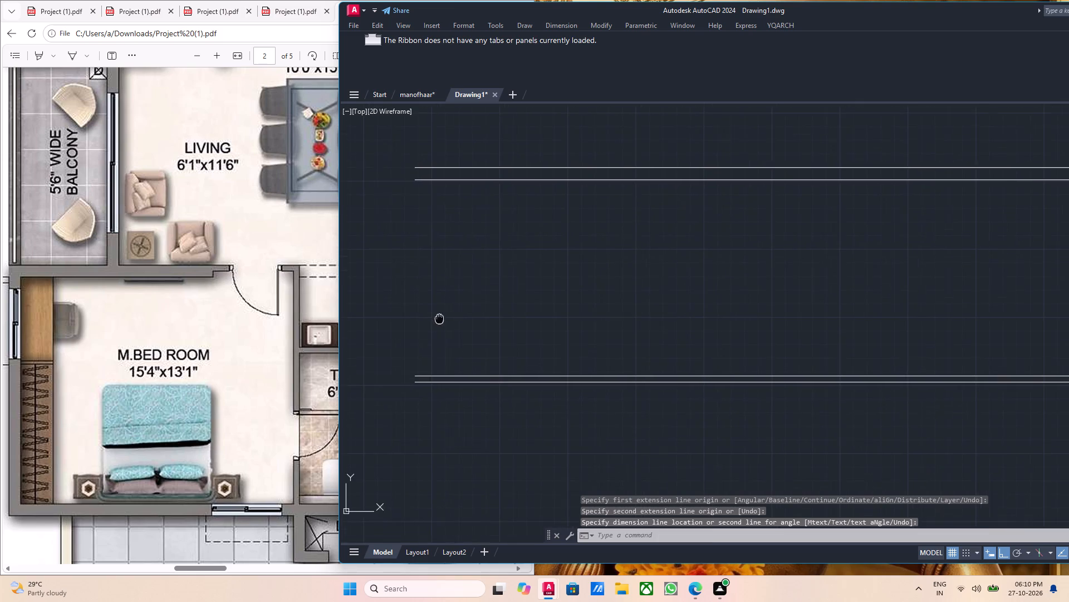
Dimension the clear distance between the lower ray of the top wall pair and the upper ray of the second pair.
middle_drag(439, 317, 437, 317)
middle_drag(446, 312, 452, 374)
scroll(471, 402, up, 2)
scroll(468, 399, down, 2)
middle_drag(496, 384, 452, 411)
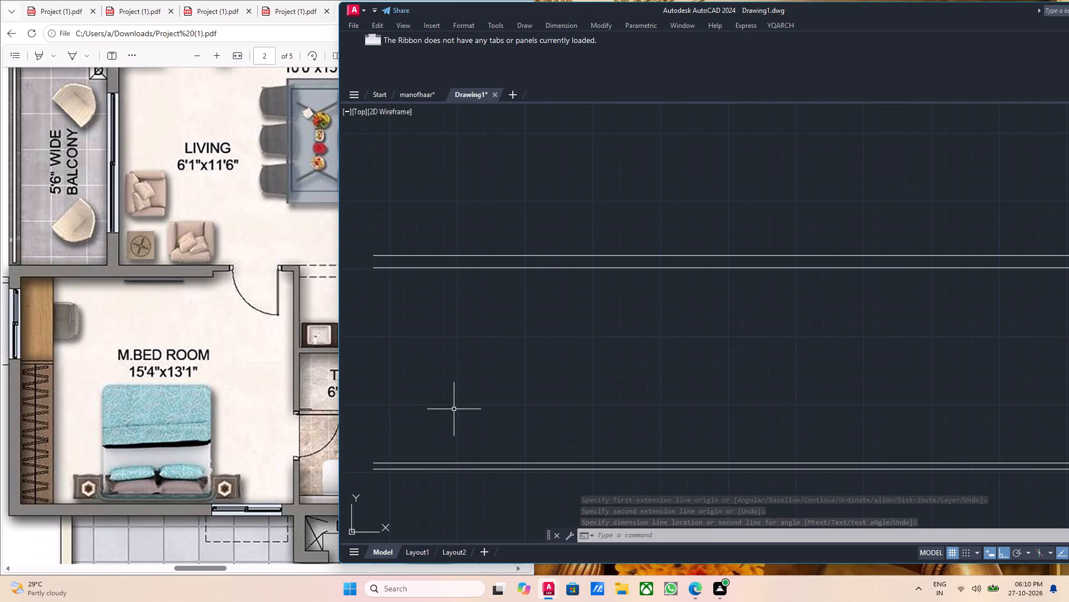
scroll(454, 409, down, 2)
middle_drag(475, 346, 493, 426)
scroll(502, 349, down, 2)
scroll(492, 389, up, 5)
middle_drag(496, 396, 496, 397)
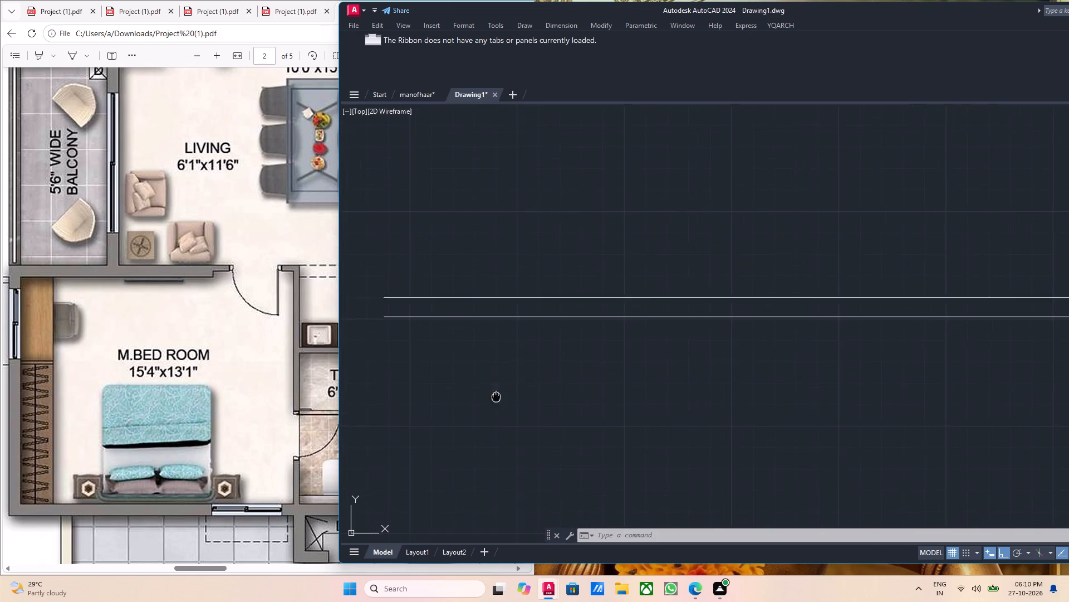
middle_drag(496, 397, 512, 381)
scroll(514, 377, down, 2)
scroll(222, 295, up, 9)
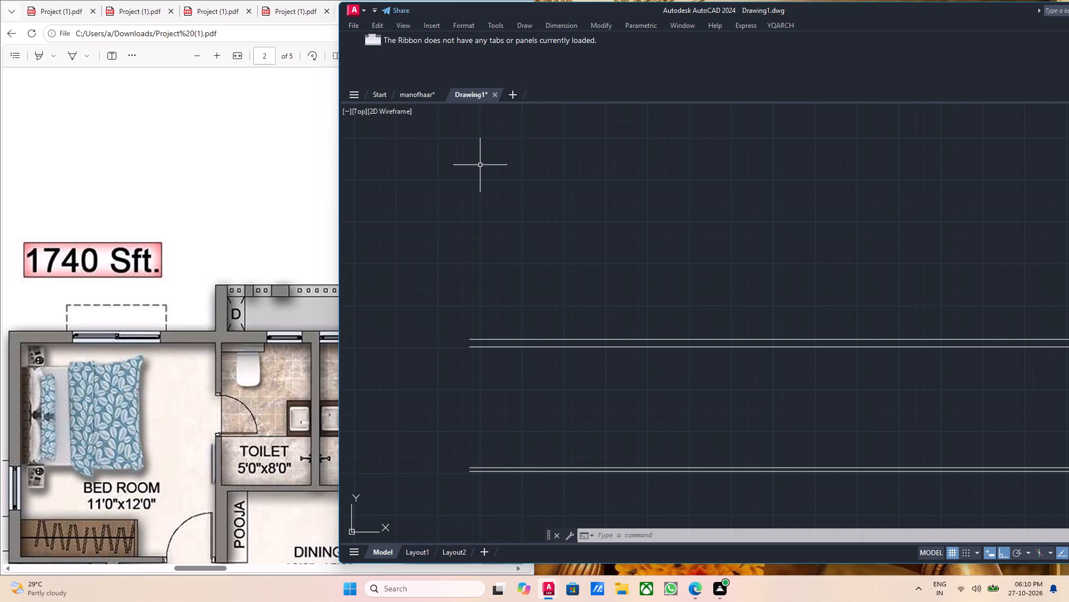
text(dim)
key(Return)
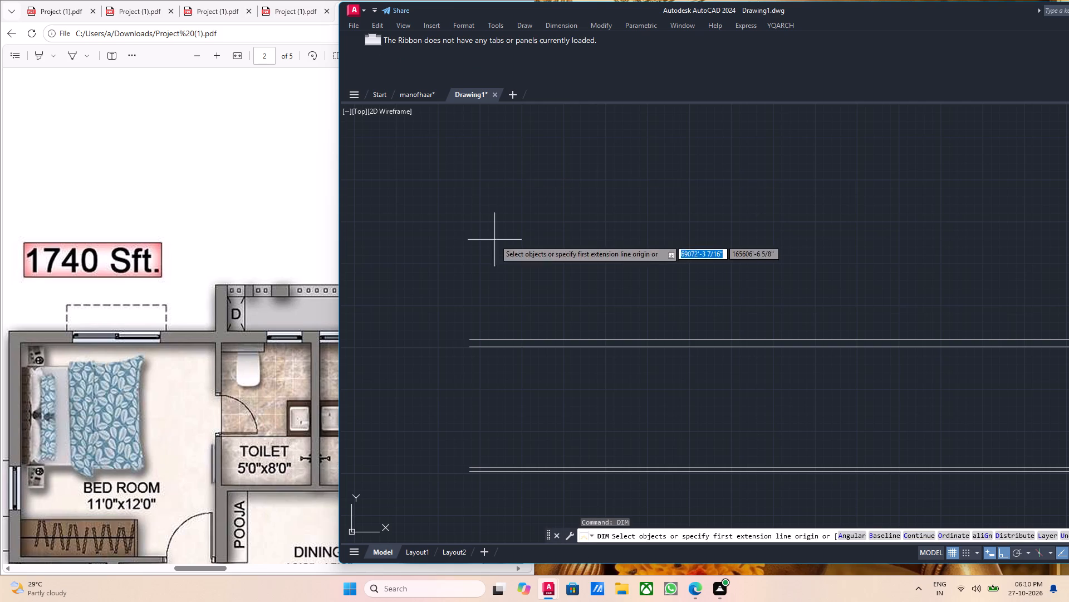
click(474, 346)
middle_drag(494, 460, 487, 428)
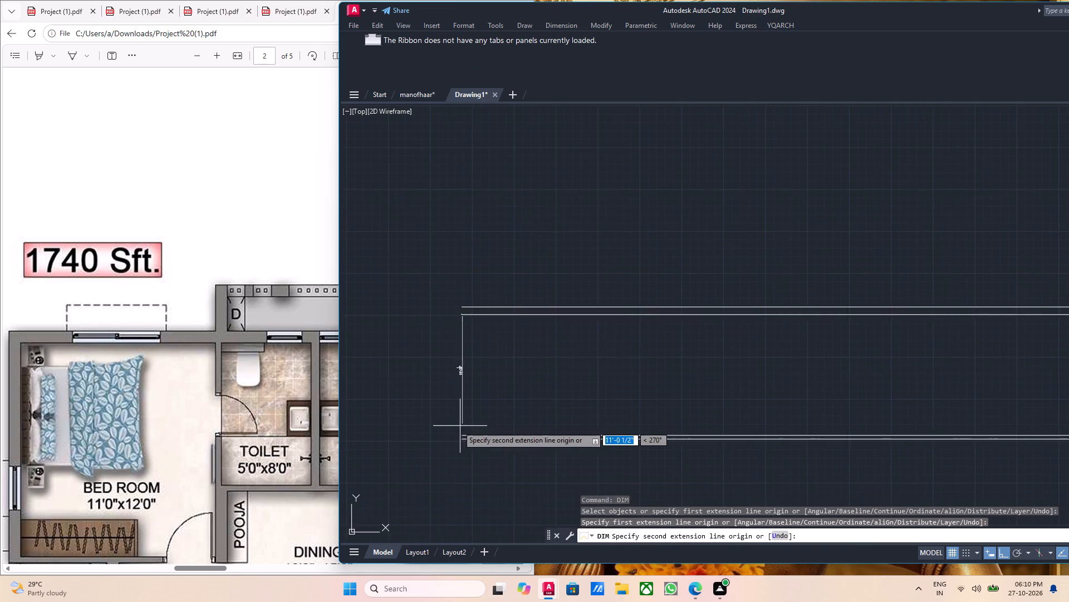
scroll(457, 426, up, 4)
click(483, 492)
scroll(487, 473, down, 2)
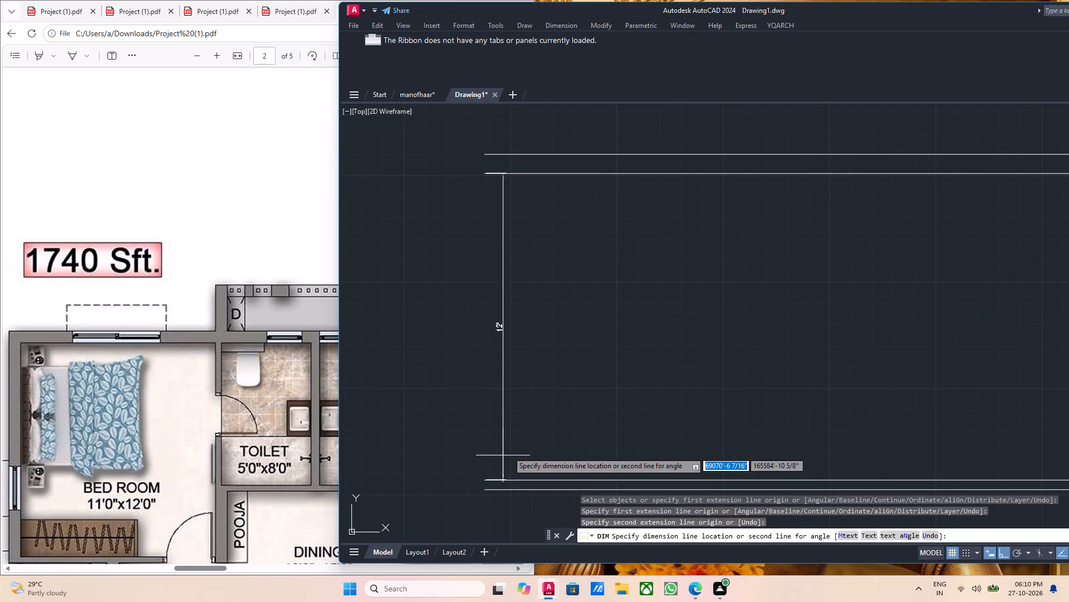
click(522, 436)
middle_drag(560, 440, 516, 352)
key(space)
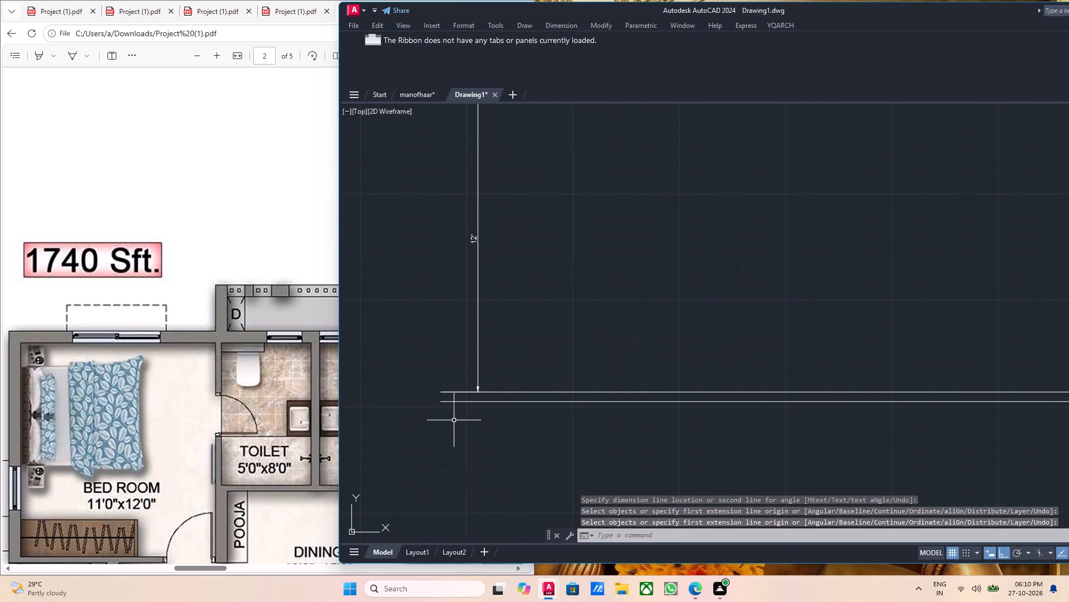
Measure the clear gap between the second and third wall pairs with the Dimension command, without placing a dimension.
scroll(454, 420, up, 1)
middle_drag(458, 420, 453, 275)
key(space)
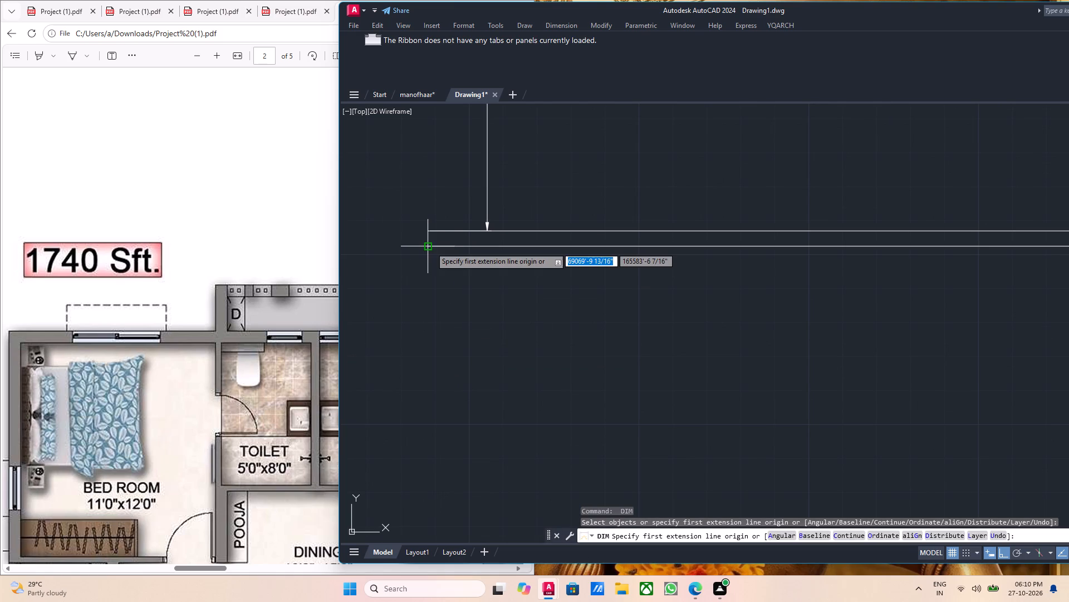
click(430, 247)
scroll(485, 382, down, 4)
middle_drag(493, 437, 481, 338)
scroll(447, 373, up, 3)
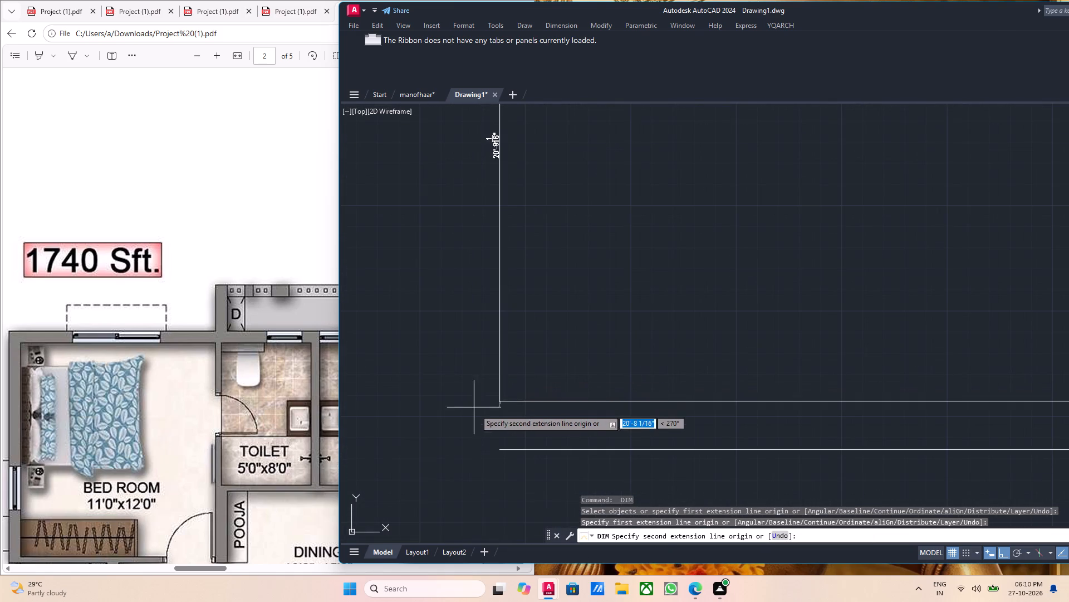
click(499, 400)
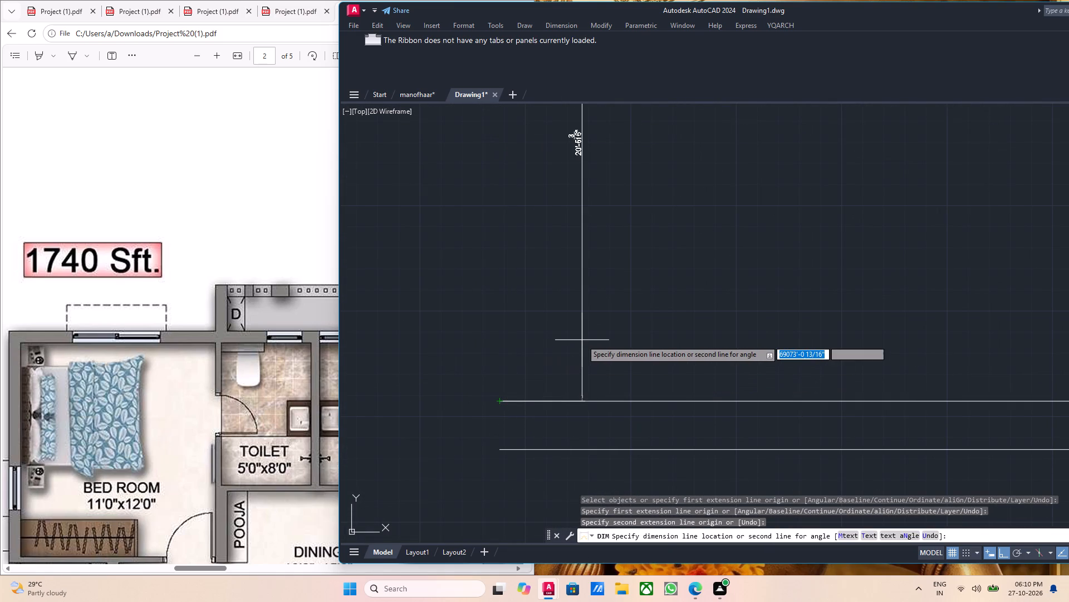
key(Escape)
scroll(625, 433, down, 3)
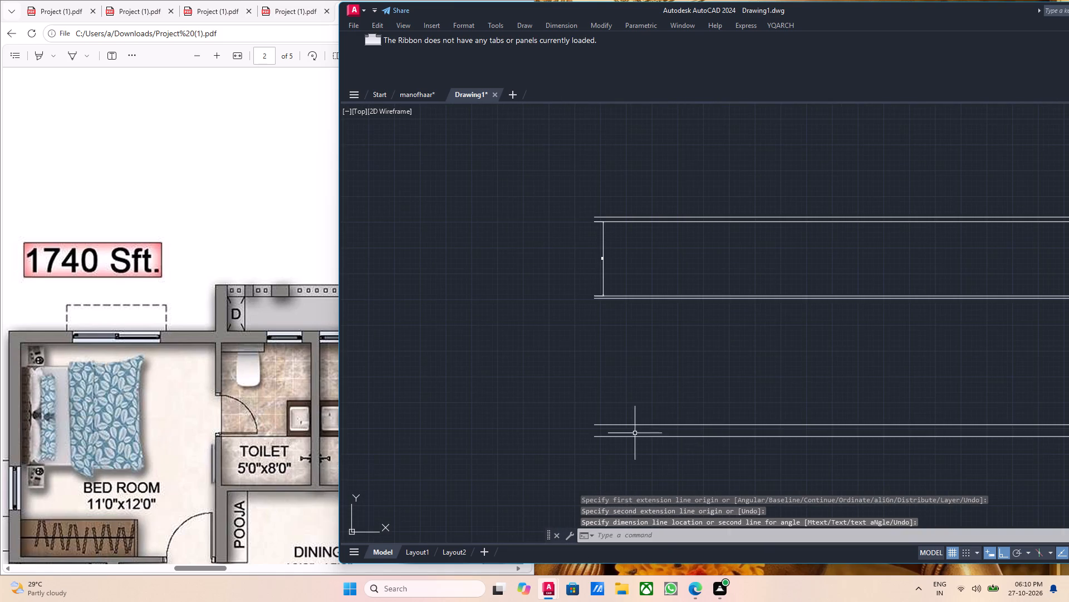
Delete the pair of rays below the second wall pair.
right_drag(721, 442, 651, 382)
middle_drag(707, 431, 651, 382)
click(697, 425)
key(Escape)
click(697, 425)
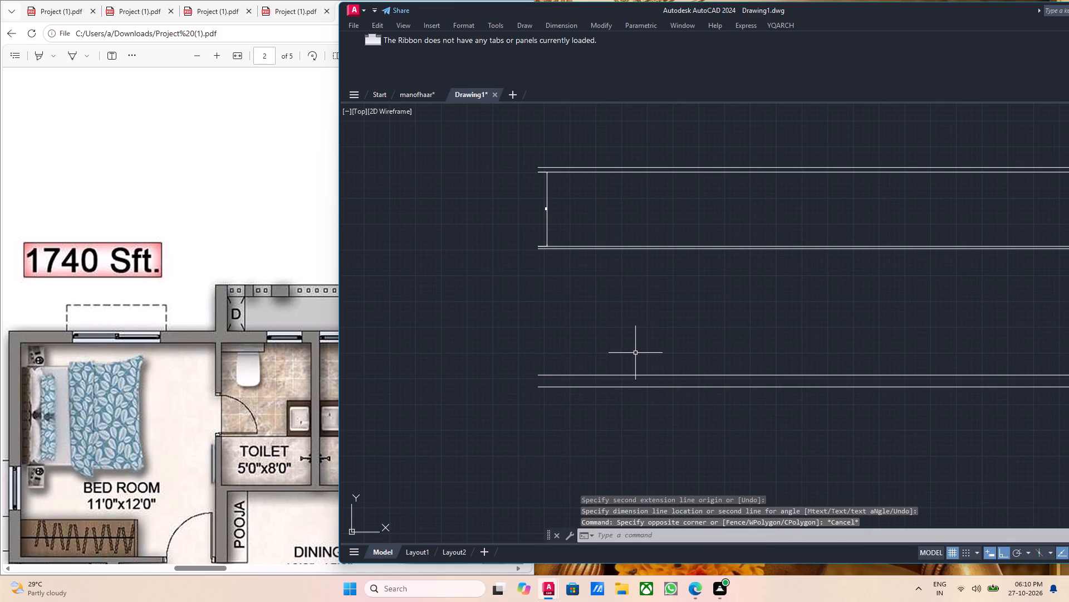
drag(690, 420, 688, 414)
click(632, 364)
key(Delete)
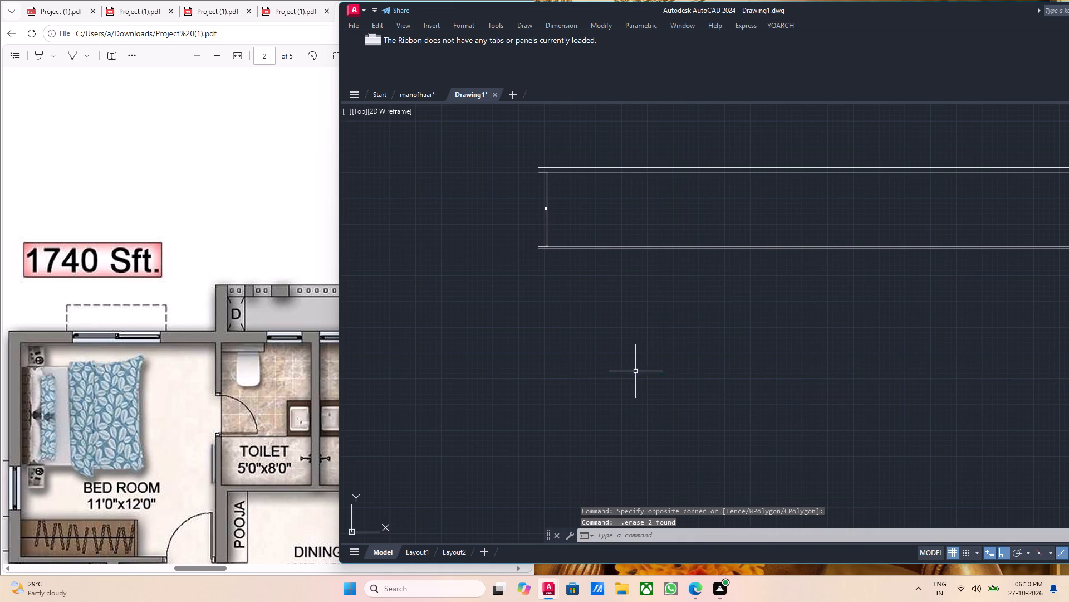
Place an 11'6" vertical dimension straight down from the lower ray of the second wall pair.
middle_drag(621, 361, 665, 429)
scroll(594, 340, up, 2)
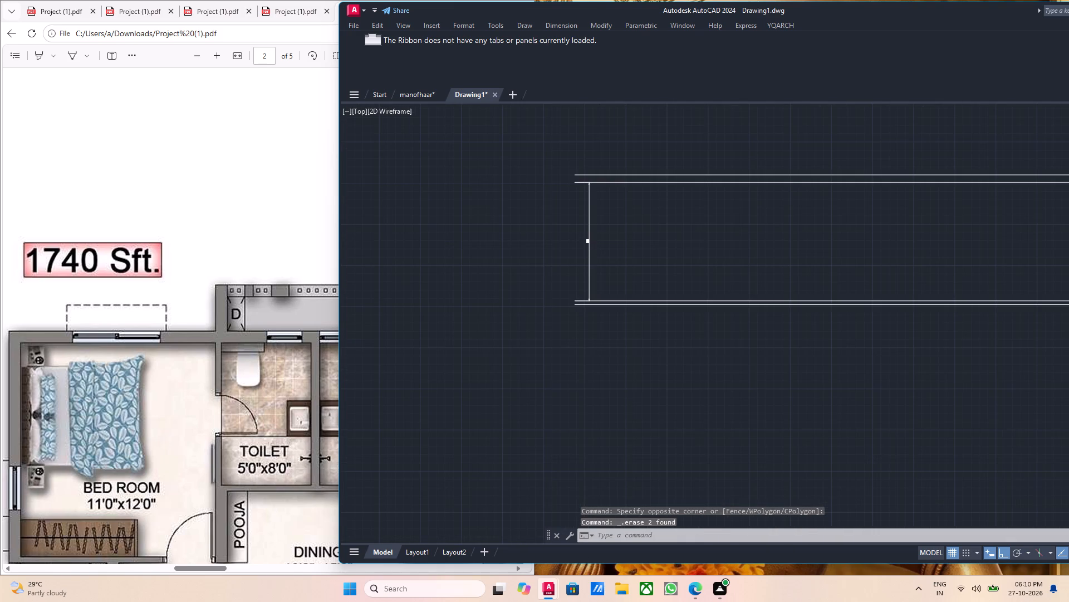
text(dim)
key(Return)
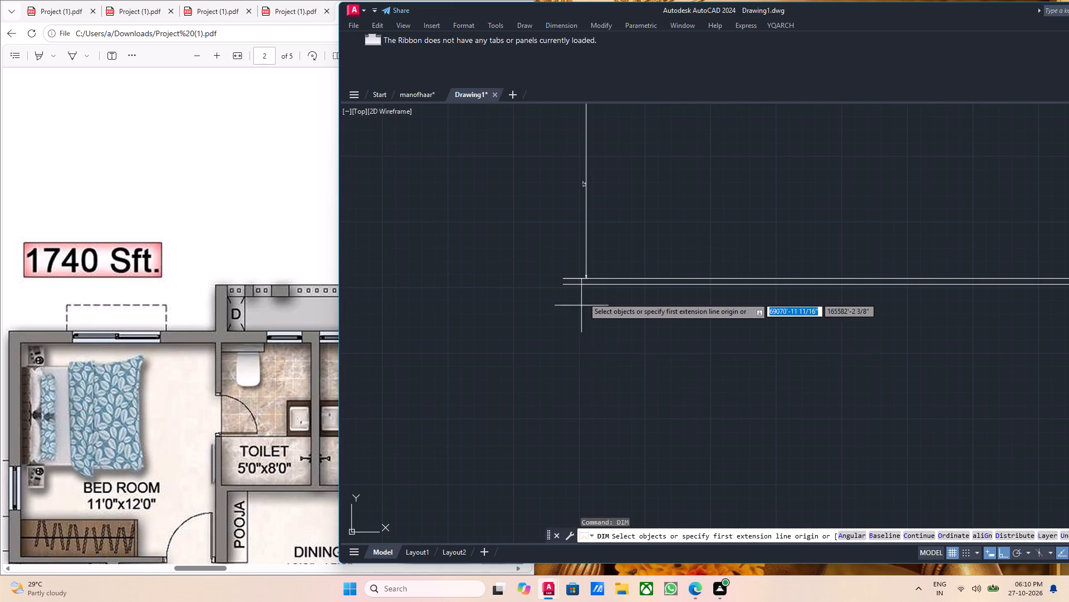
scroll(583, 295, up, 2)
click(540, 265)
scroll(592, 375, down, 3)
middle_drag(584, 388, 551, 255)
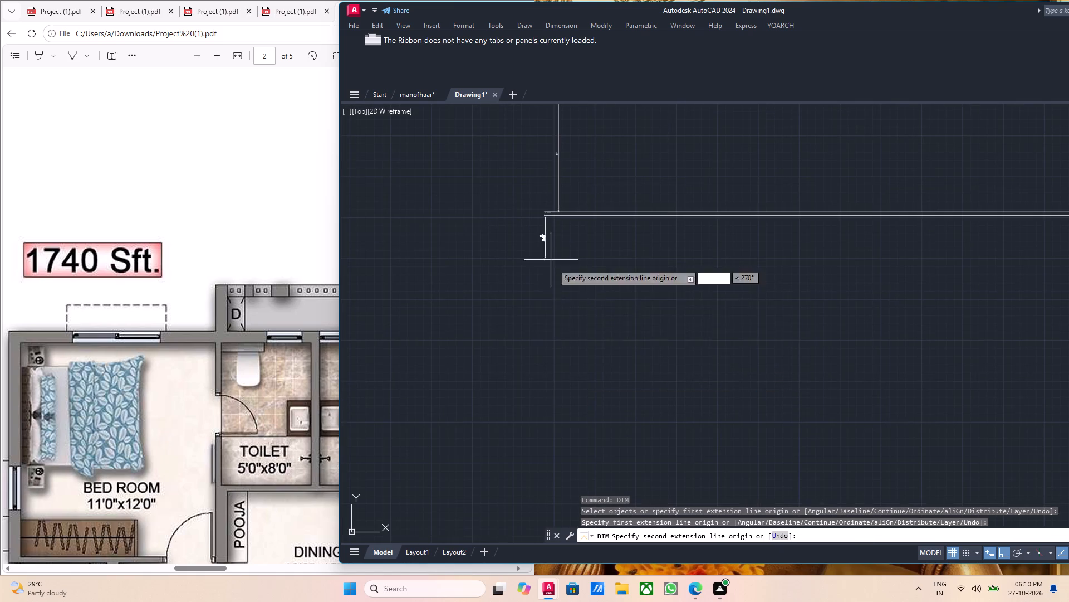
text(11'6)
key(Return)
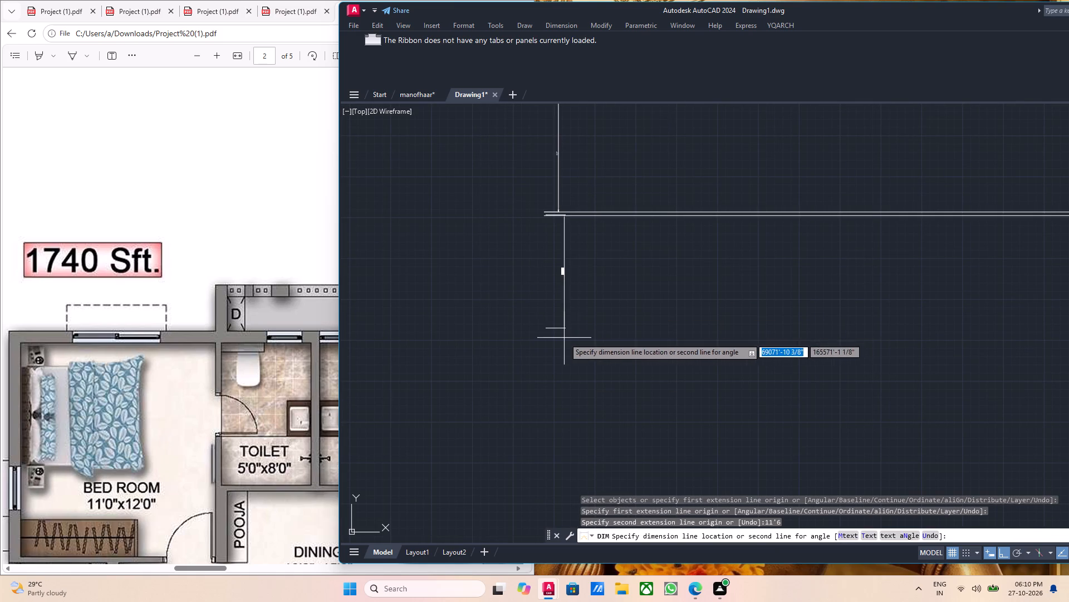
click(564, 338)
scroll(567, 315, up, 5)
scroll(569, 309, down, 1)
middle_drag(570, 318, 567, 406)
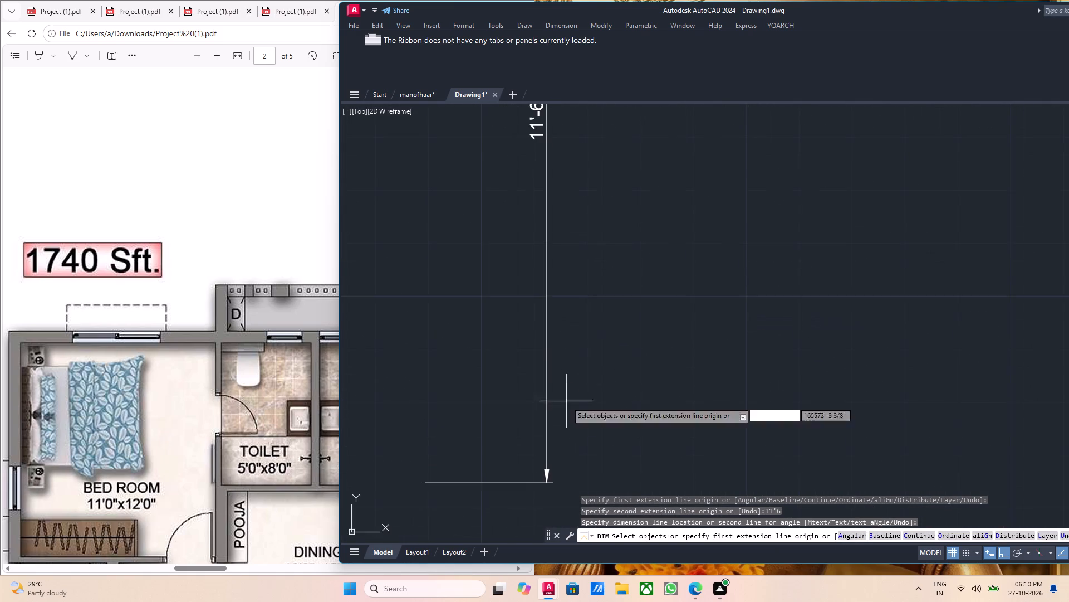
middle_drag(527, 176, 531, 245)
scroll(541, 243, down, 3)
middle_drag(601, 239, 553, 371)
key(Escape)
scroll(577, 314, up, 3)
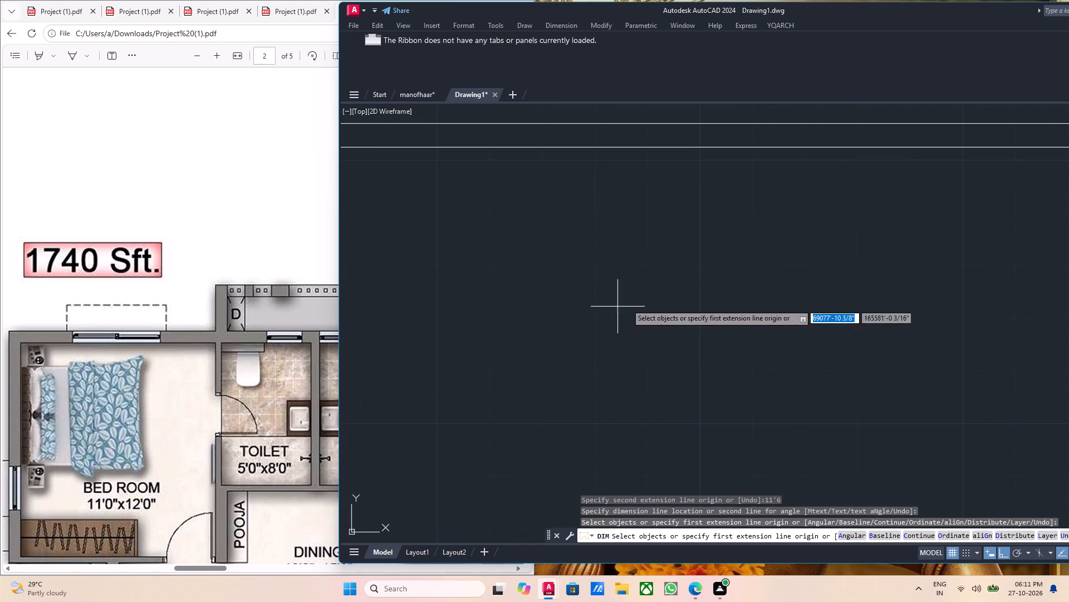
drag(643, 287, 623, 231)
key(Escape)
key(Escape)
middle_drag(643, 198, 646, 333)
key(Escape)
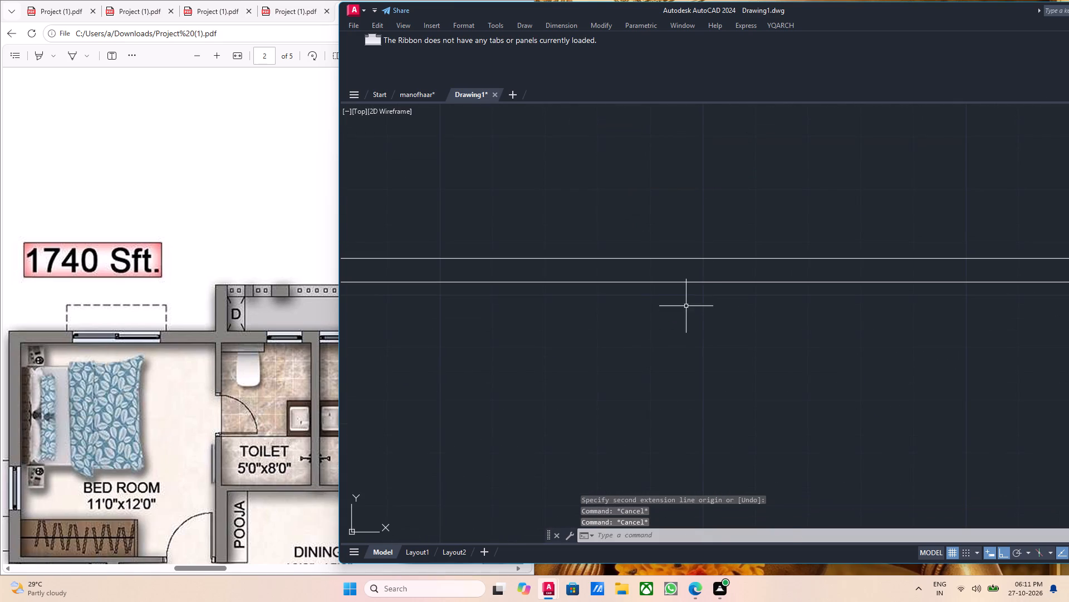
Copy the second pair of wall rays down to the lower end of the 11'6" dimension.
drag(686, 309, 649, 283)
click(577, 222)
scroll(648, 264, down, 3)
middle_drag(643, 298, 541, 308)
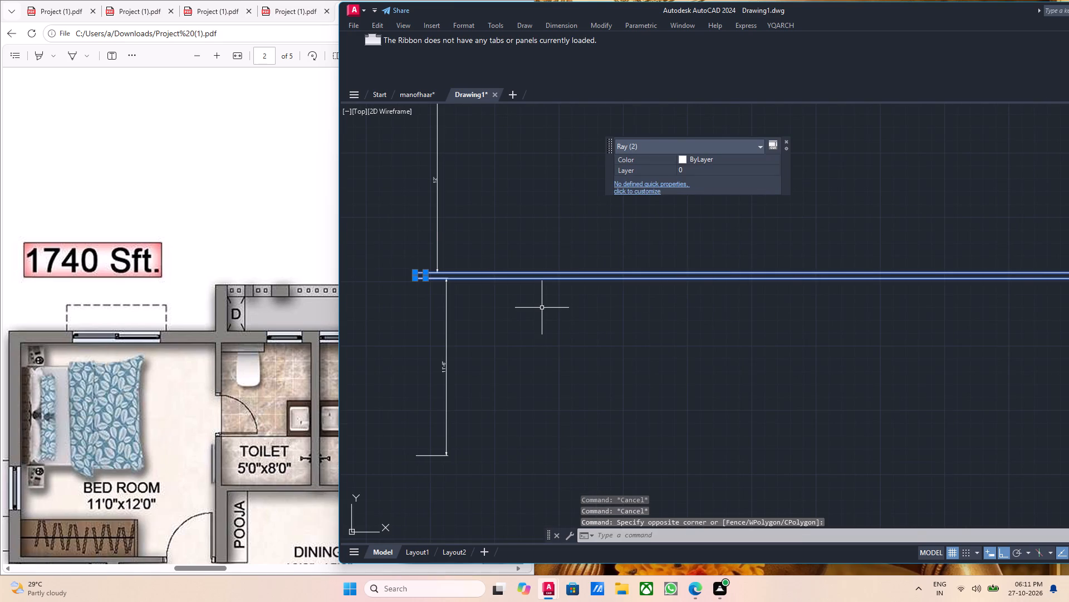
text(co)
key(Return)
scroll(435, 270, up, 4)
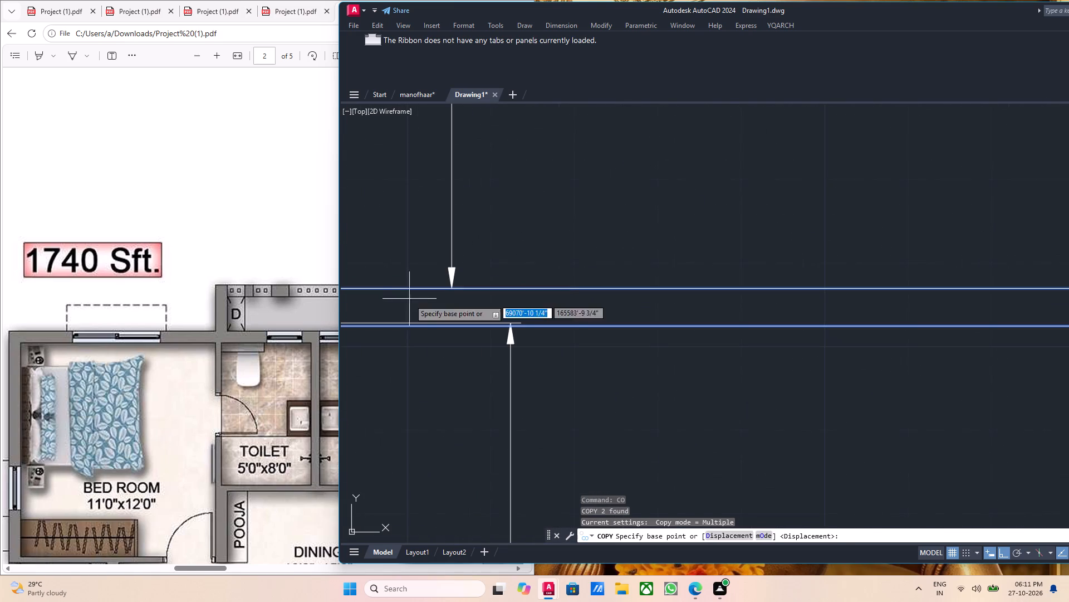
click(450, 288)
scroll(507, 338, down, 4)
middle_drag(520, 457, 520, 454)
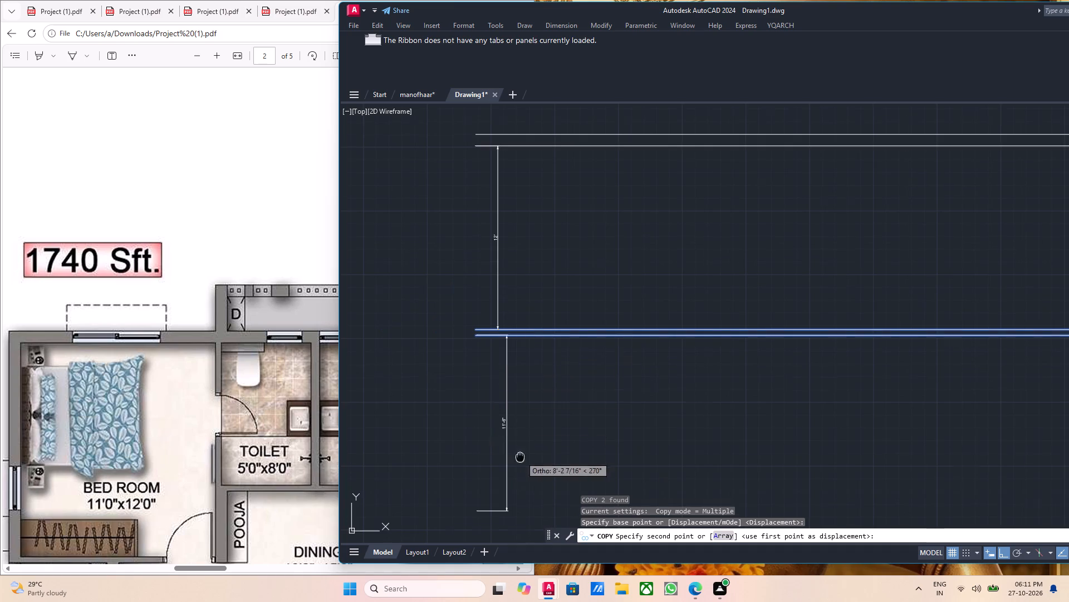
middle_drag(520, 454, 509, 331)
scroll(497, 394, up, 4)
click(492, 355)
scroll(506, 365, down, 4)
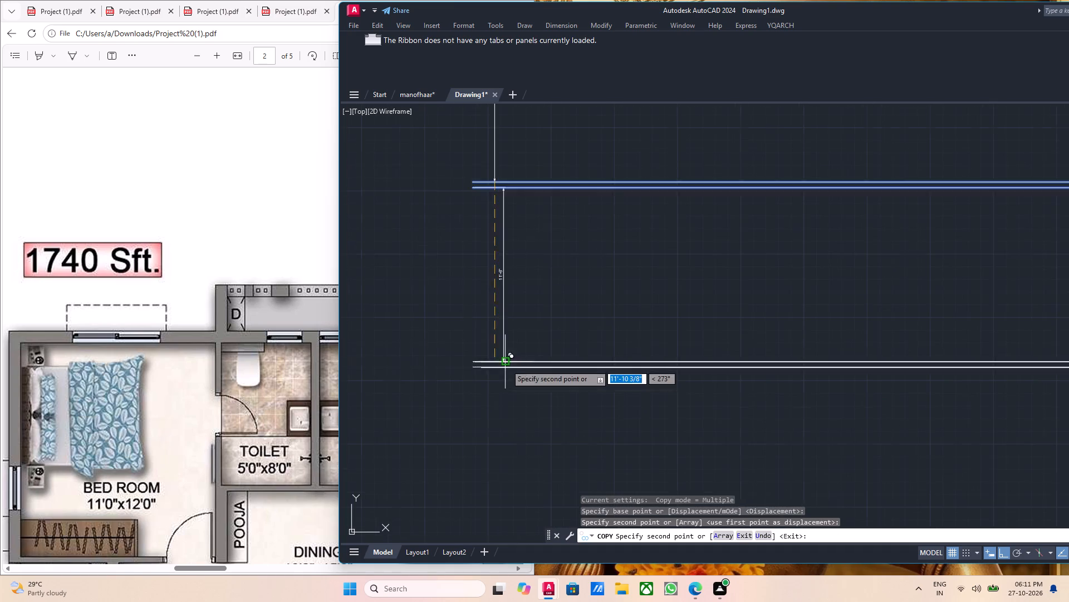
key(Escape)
Examine the dimensioned spacing between the wall pairs and the alignment of the copied rays.
scroll(521, 379, down, 3)
middle_drag(499, 402, 442, 376)
scroll(482, 356, up, 3)
middle_drag(446, 376, 511, 338)
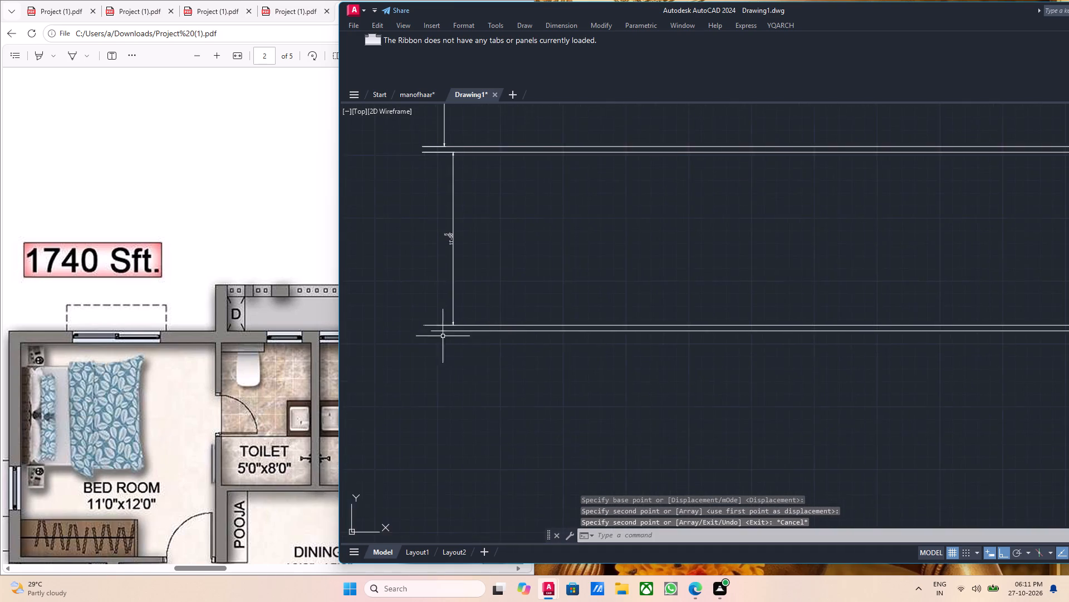
scroll(429, 330, up, 4)
middle_drag(472, 338, 460, 342)
scroll(481, 352, up, 2)
scroll(481, 352, down, 7)
scroll(521, 415, down, 1)
middle_drag(609, 433, 536, 424)
middle_drag(500, 396, 526, 355)
scroll(439, 304, up, 3)
scroll(541, 311, up, 2)
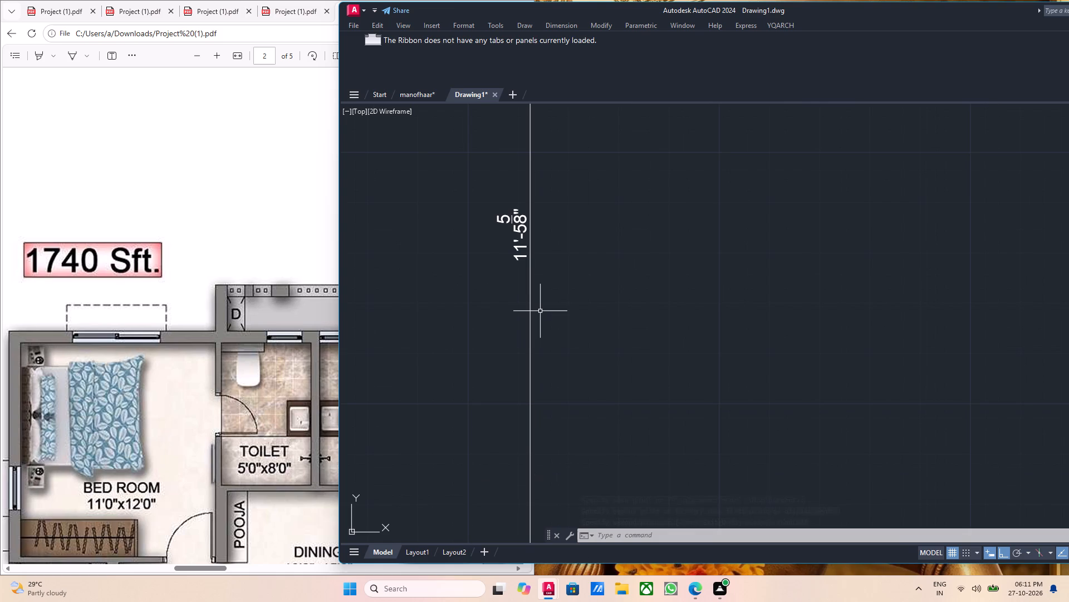
scroll(540, 311, down, 2)
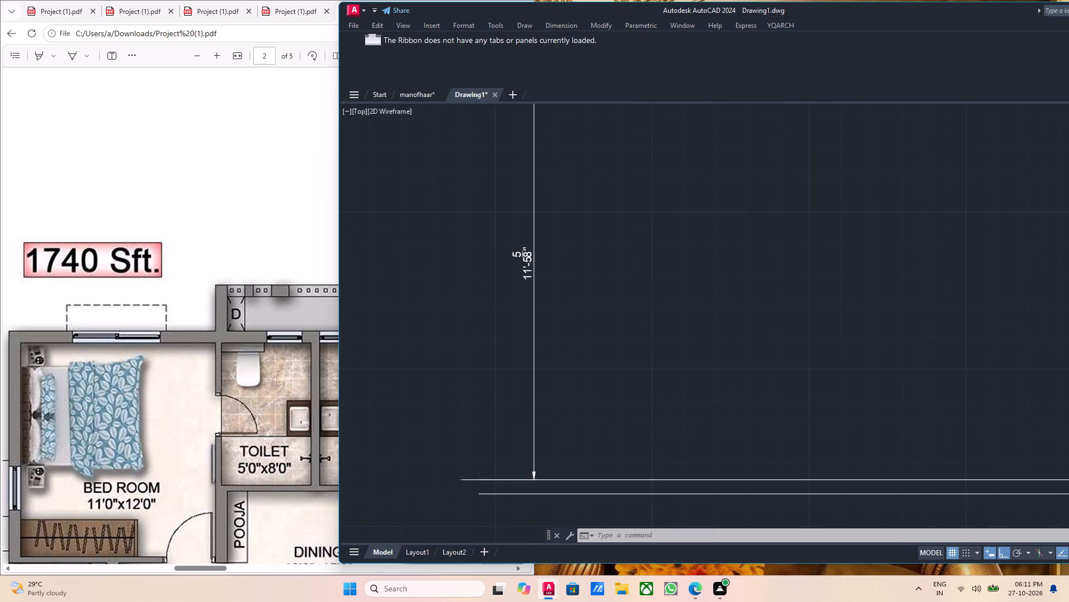
scroll(540, 311, down, 2)
middle_drag(561, 357, 503, 332)
scroll(502, 304, up, 1)
middle_drag(504, 304, 531, 352)
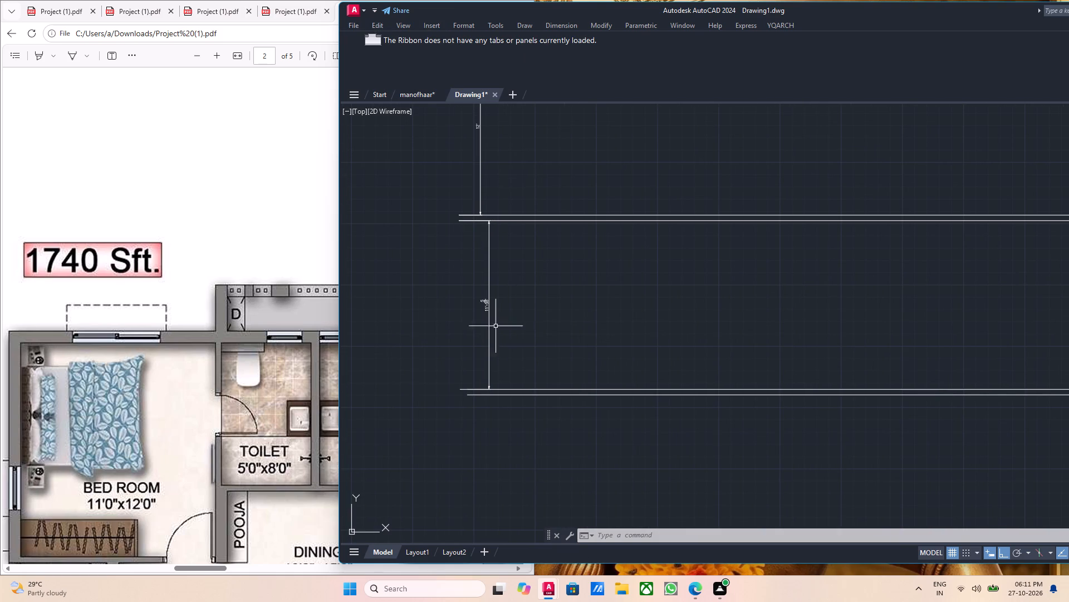
scroll(497, 350, up, 2)
scroll(465, 446, up, 6)
scroll(478, 435, down, 8)
middle_drag(521, 196, 521, 271)
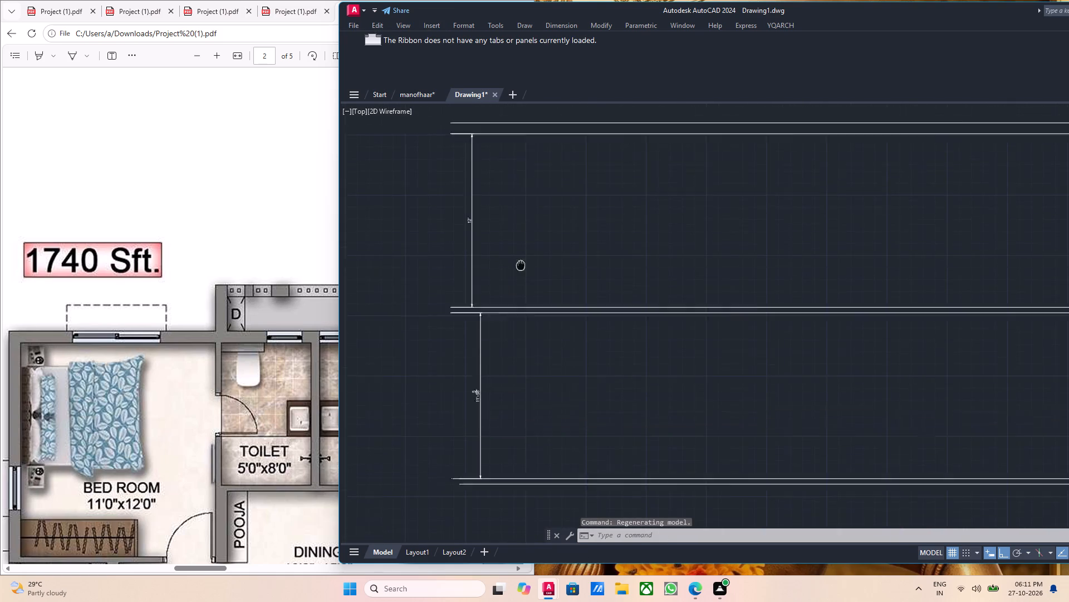
middle_drag(521, 271, 519, 294)
scroll(478, 342, up, 12)
scroll(506, 394, down, 5)
scroll(506, 384, up, 1)
scroll(506, 384, down, 6)
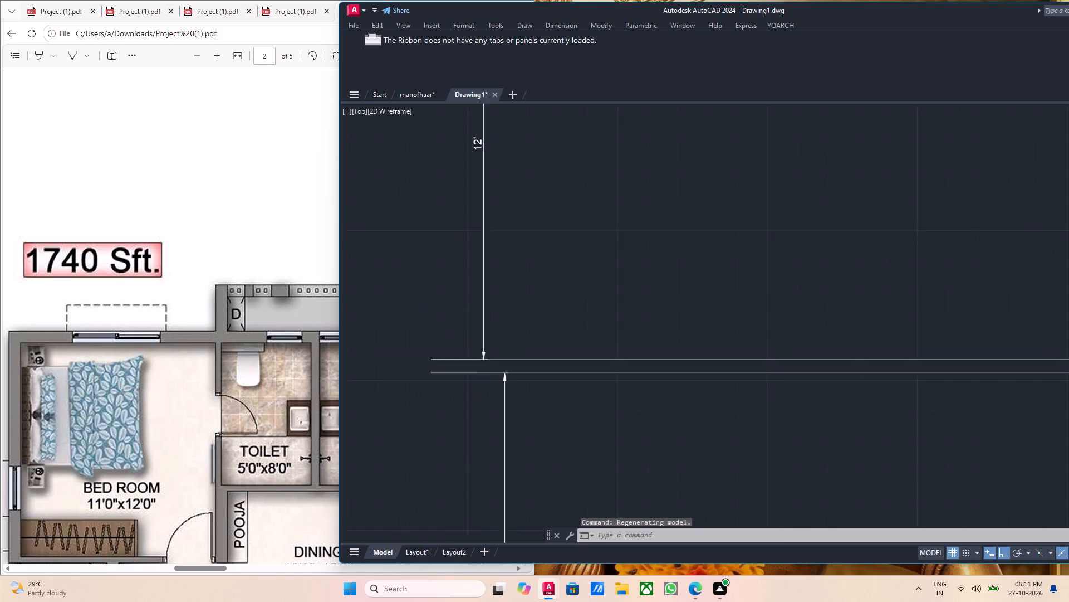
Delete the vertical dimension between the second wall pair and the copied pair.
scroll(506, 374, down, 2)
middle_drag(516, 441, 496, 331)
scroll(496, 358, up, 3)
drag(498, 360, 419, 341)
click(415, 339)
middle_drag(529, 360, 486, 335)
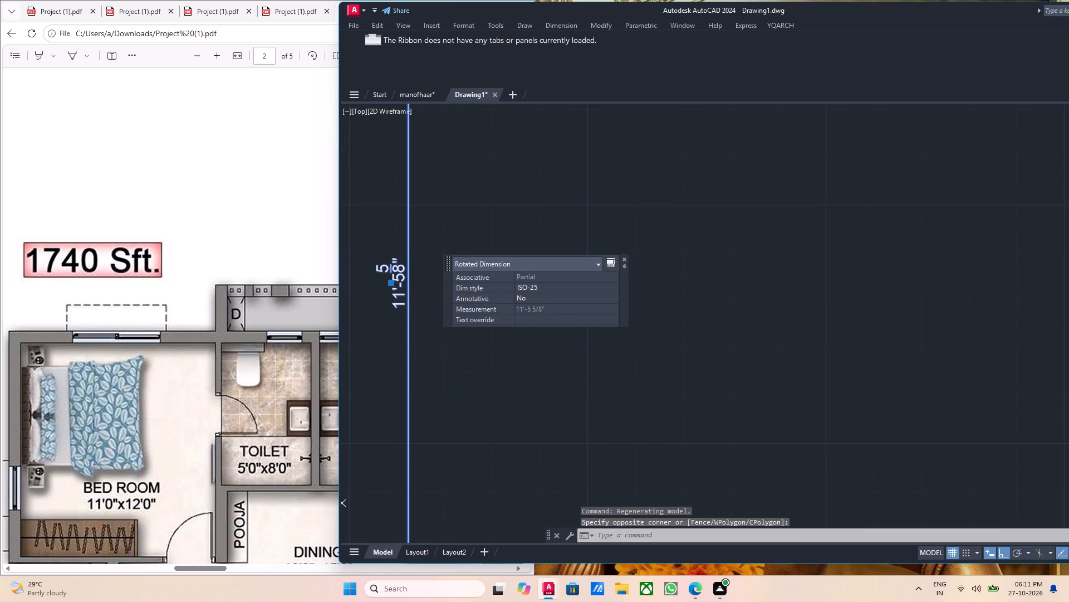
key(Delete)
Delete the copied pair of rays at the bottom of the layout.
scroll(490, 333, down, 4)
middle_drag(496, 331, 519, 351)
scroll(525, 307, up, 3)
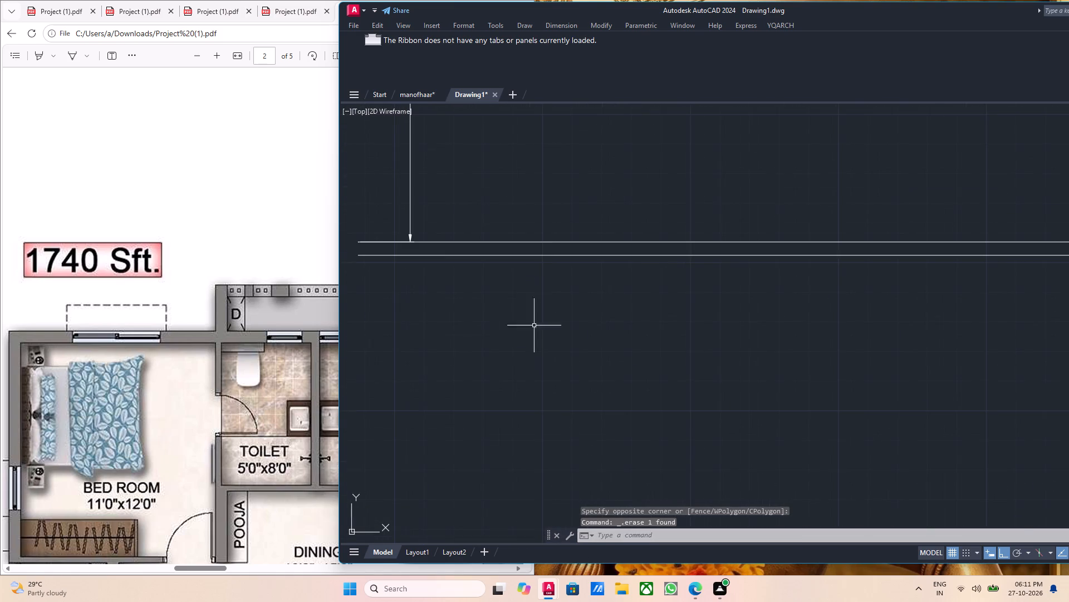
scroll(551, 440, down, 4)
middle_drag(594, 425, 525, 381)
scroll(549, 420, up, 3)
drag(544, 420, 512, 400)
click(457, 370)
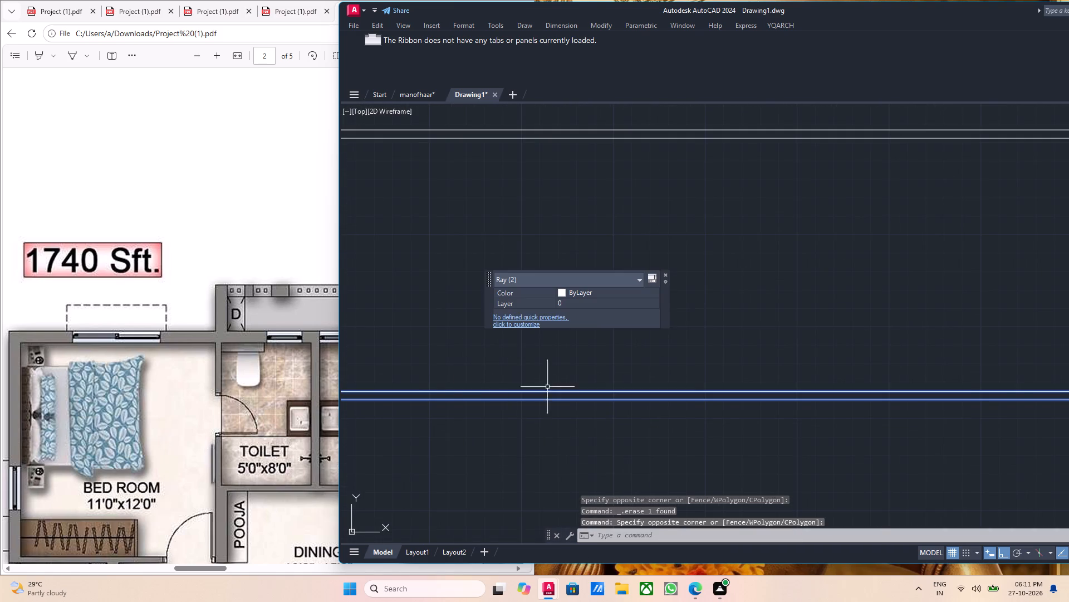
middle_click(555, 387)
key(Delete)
Offset the lower ray of the second wall pair 11'6" downward to match the brochure's living room depth.
scroll(548, 389, down, 4)
middle_drag(508, 355, 530, 358)
key(o)
key(Return)
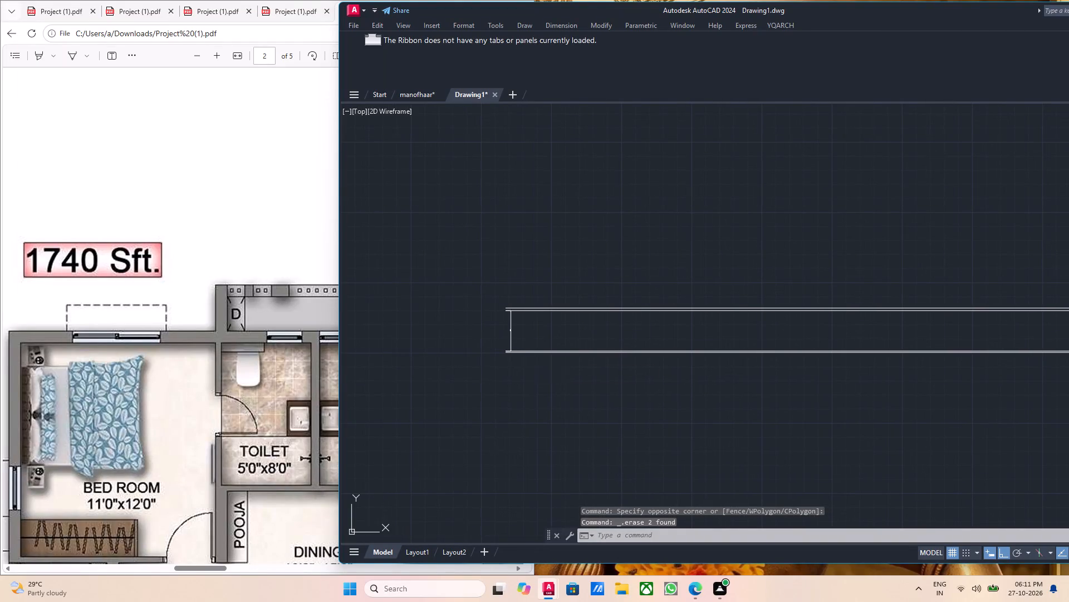
scroll(530, 358, up, 4)
click(404, 324)
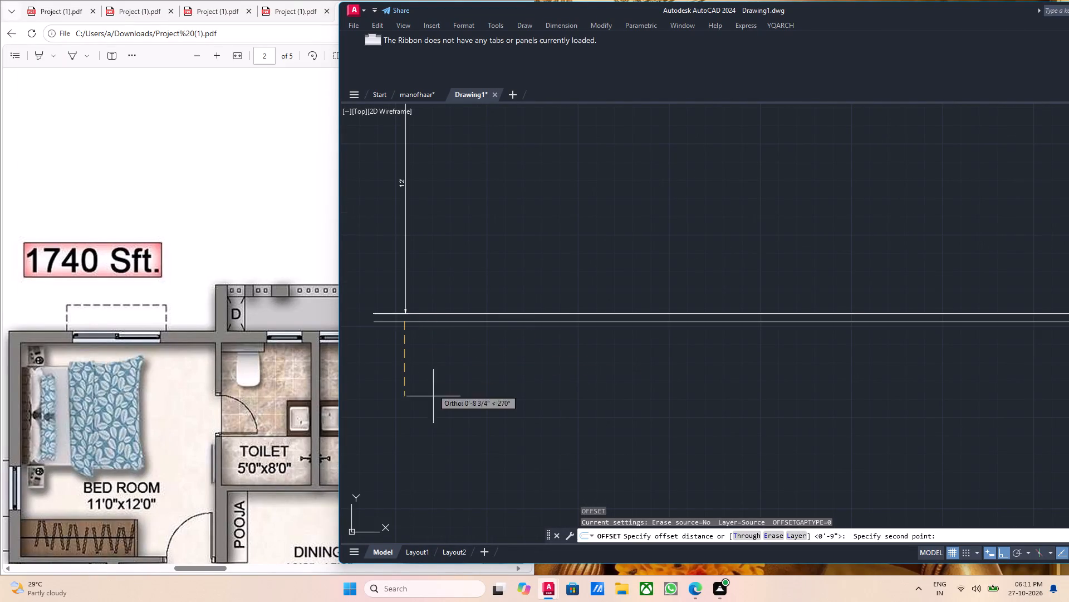
middle_drag(431, 420, 434, 279)
scroll(448, 316, down, 4)
text(11'6)
key(Return)
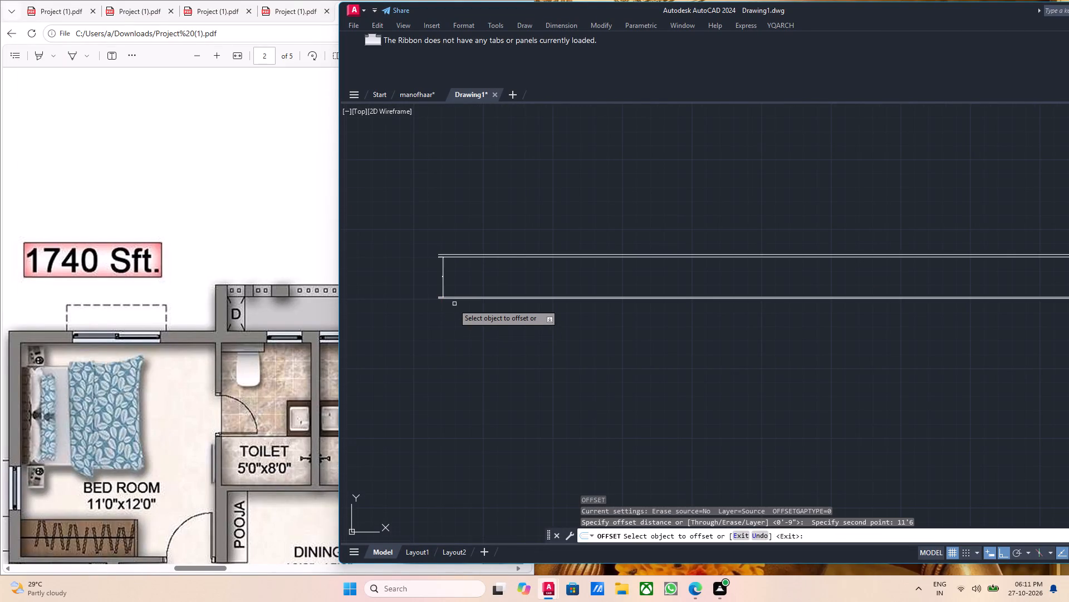
scroll(453, 303, up, 3)
click(441, 281)
click(460, 336)
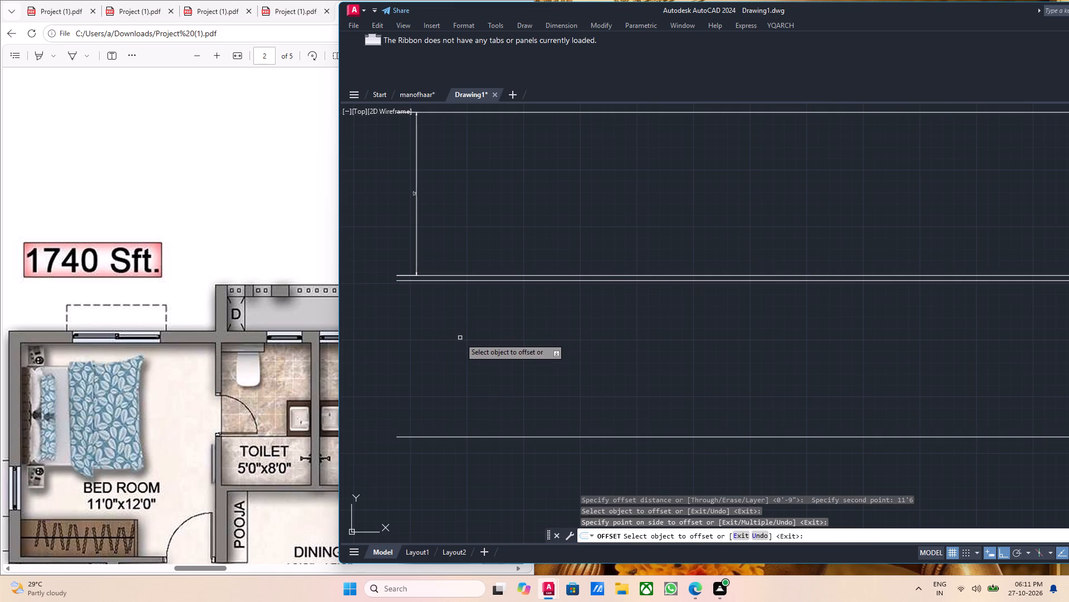
key(Escape)
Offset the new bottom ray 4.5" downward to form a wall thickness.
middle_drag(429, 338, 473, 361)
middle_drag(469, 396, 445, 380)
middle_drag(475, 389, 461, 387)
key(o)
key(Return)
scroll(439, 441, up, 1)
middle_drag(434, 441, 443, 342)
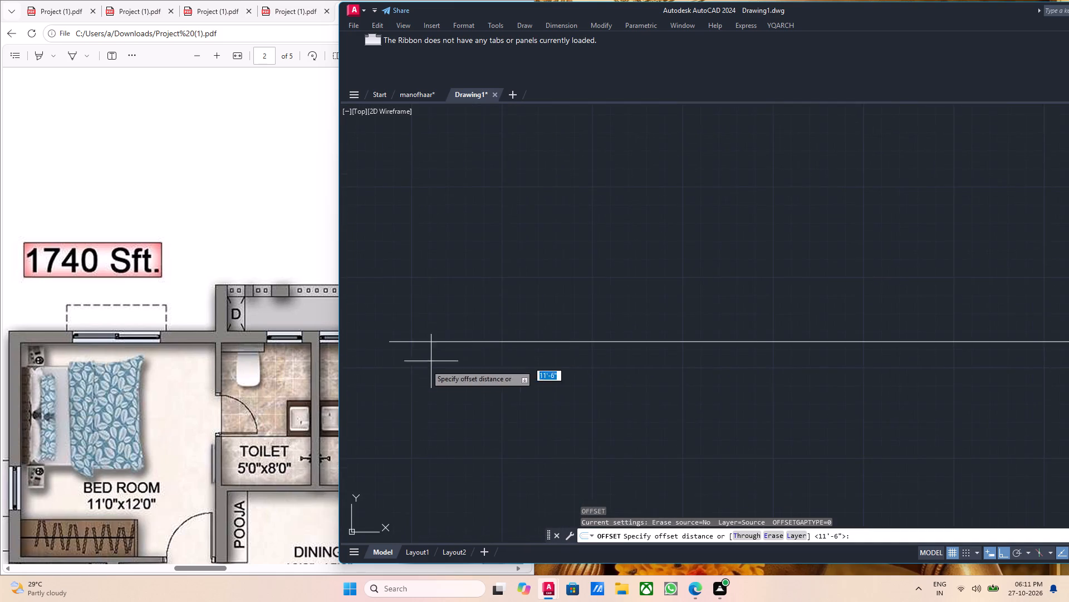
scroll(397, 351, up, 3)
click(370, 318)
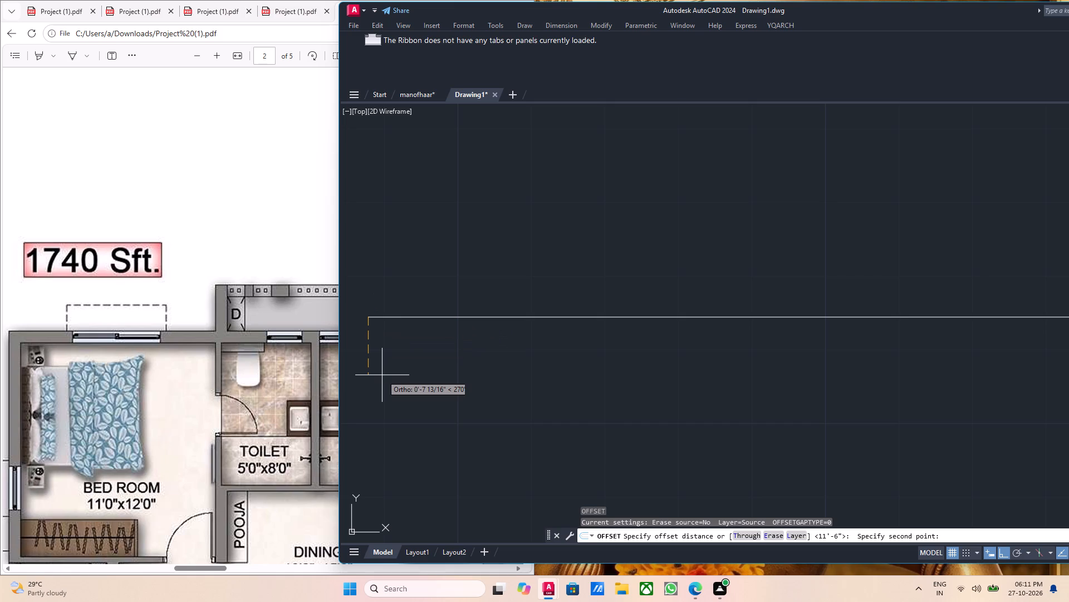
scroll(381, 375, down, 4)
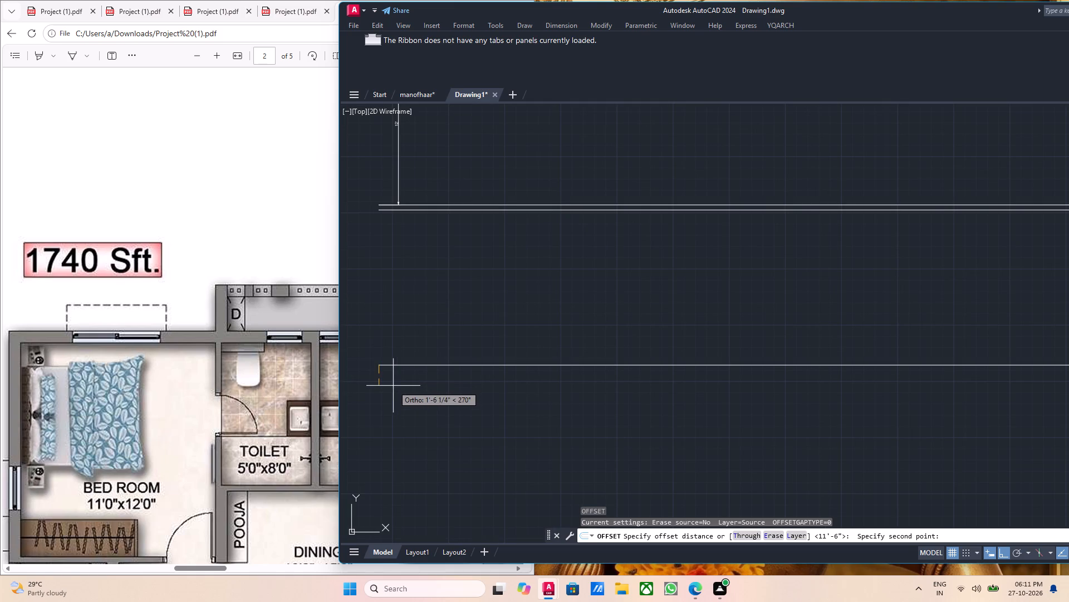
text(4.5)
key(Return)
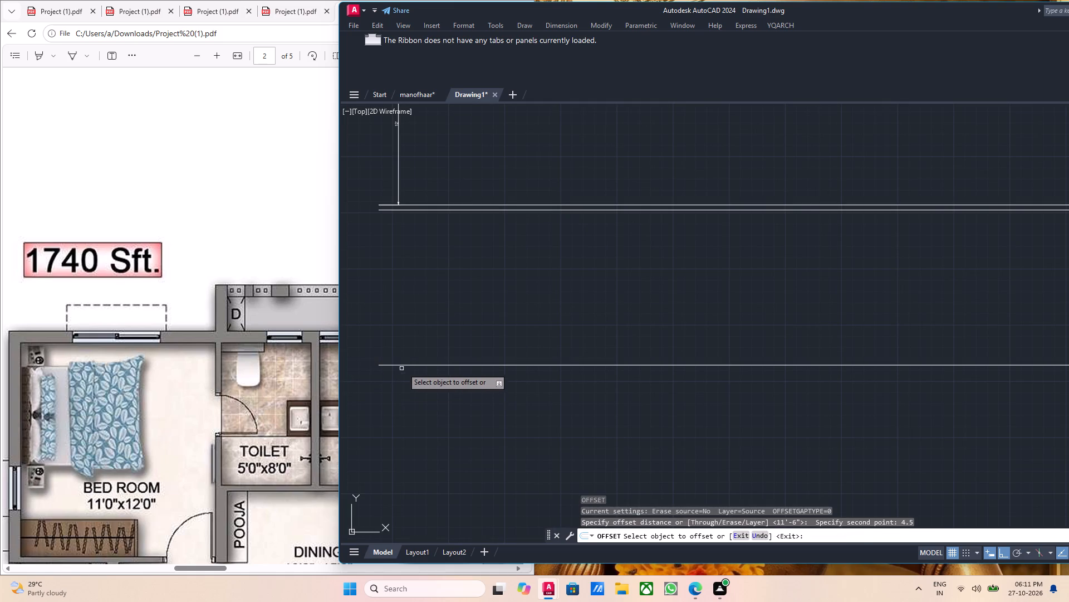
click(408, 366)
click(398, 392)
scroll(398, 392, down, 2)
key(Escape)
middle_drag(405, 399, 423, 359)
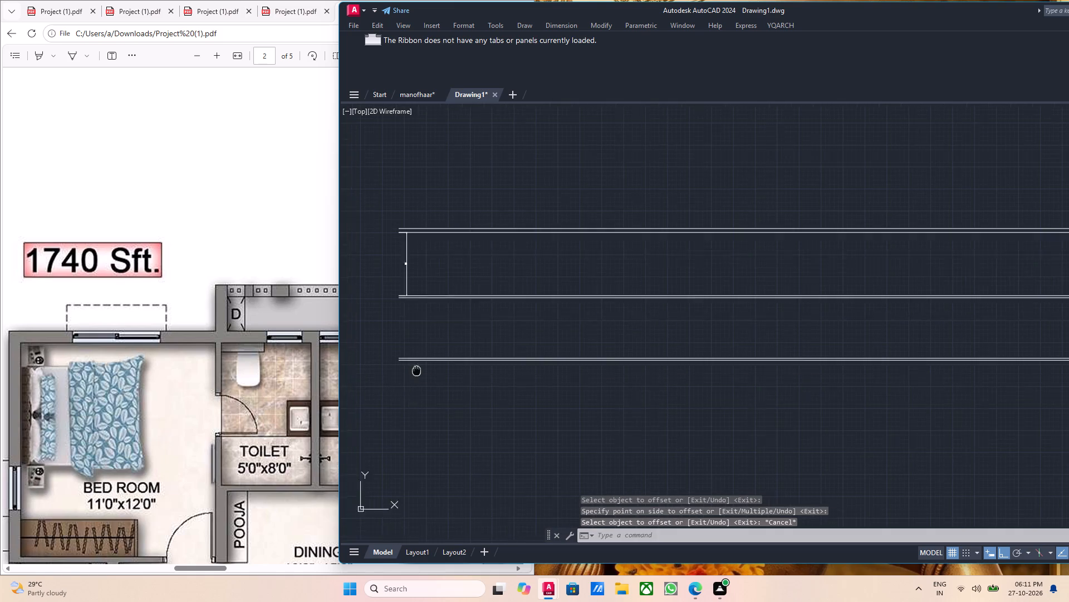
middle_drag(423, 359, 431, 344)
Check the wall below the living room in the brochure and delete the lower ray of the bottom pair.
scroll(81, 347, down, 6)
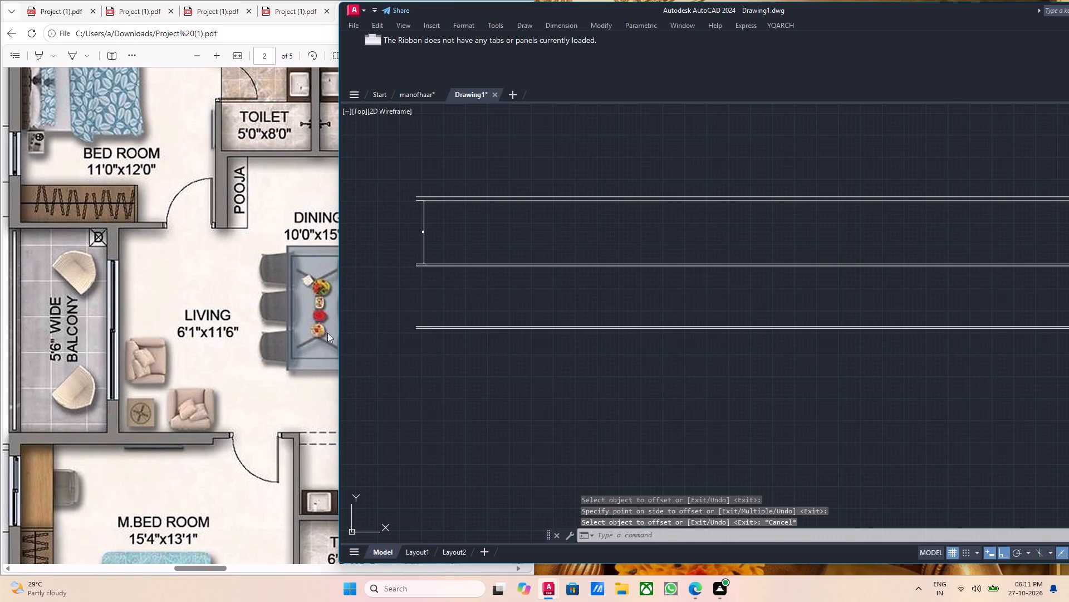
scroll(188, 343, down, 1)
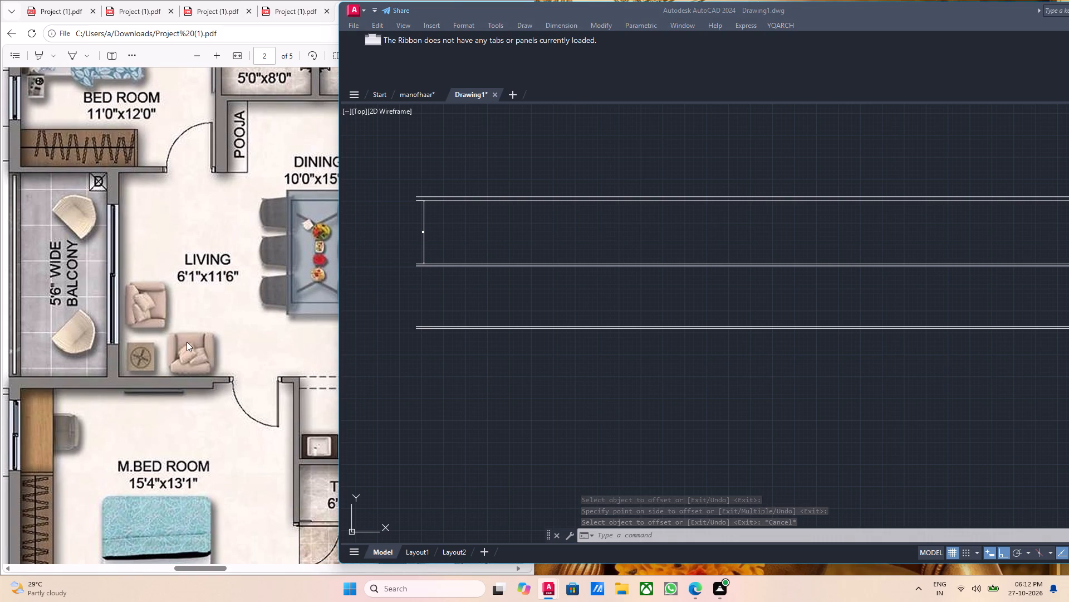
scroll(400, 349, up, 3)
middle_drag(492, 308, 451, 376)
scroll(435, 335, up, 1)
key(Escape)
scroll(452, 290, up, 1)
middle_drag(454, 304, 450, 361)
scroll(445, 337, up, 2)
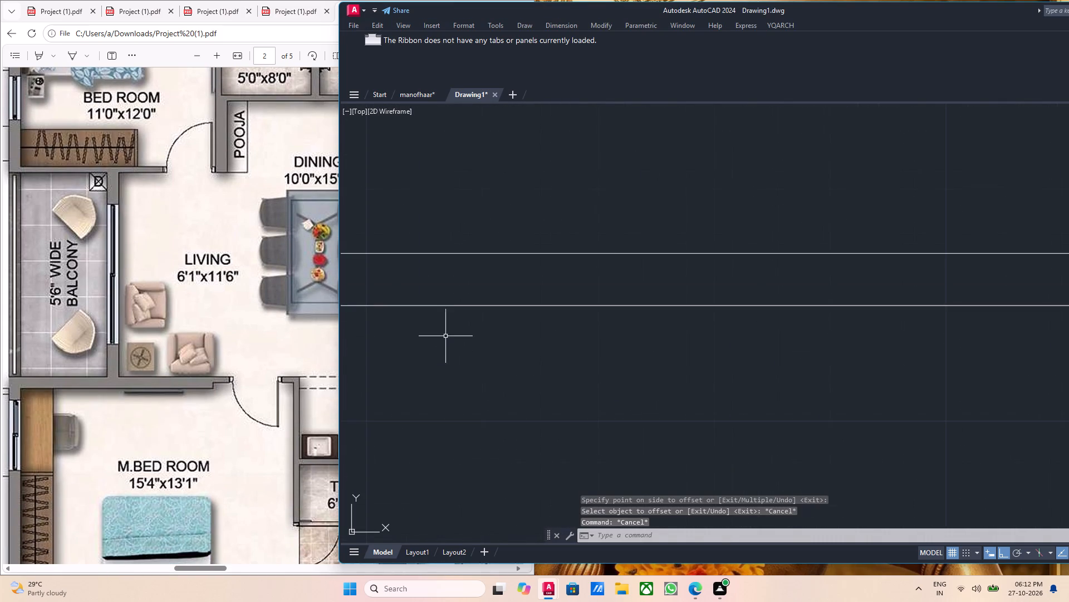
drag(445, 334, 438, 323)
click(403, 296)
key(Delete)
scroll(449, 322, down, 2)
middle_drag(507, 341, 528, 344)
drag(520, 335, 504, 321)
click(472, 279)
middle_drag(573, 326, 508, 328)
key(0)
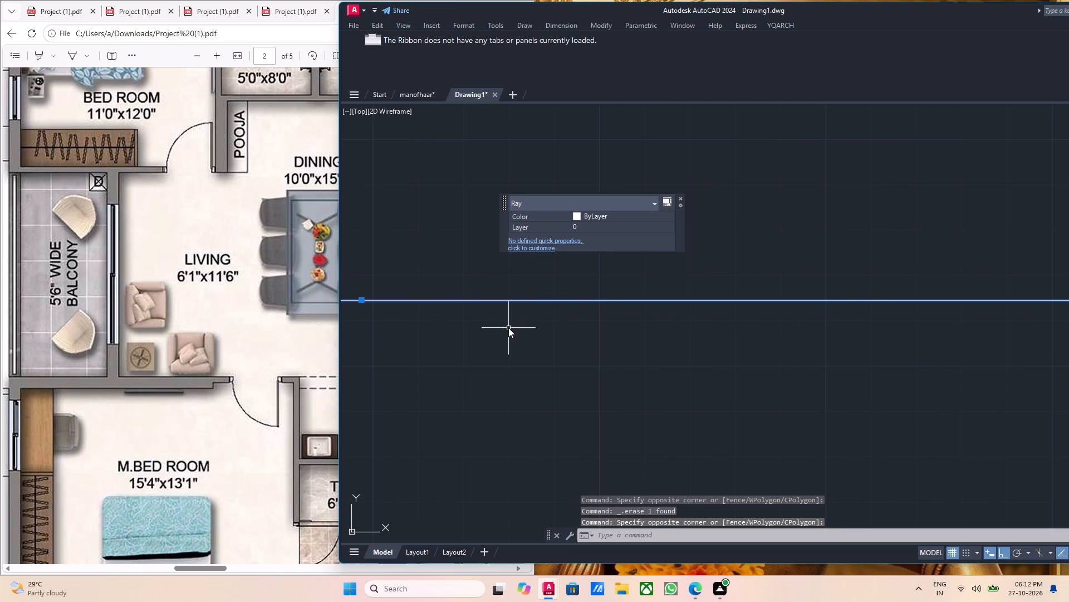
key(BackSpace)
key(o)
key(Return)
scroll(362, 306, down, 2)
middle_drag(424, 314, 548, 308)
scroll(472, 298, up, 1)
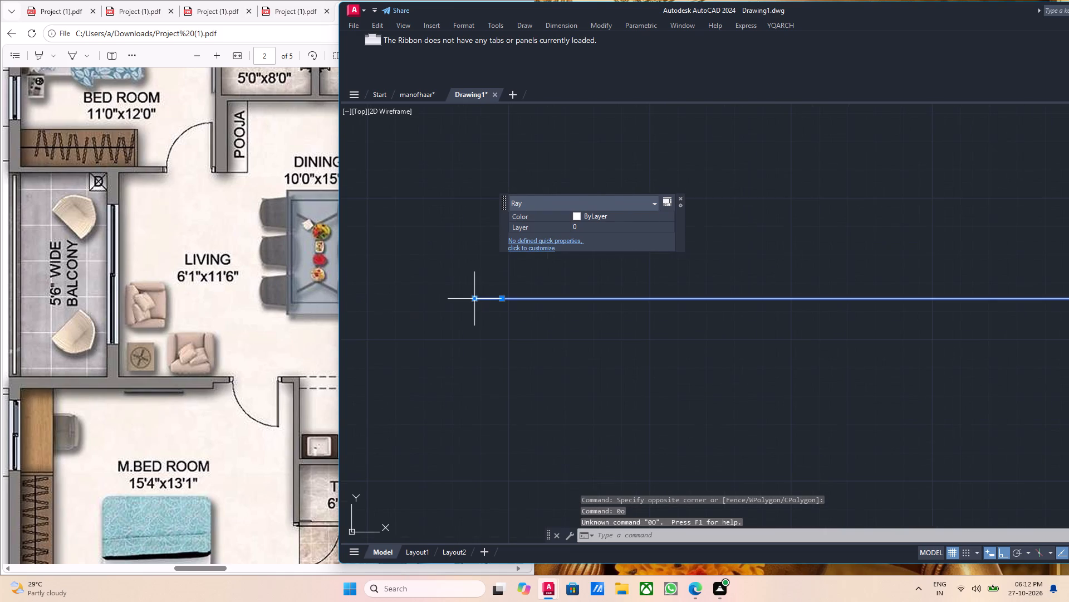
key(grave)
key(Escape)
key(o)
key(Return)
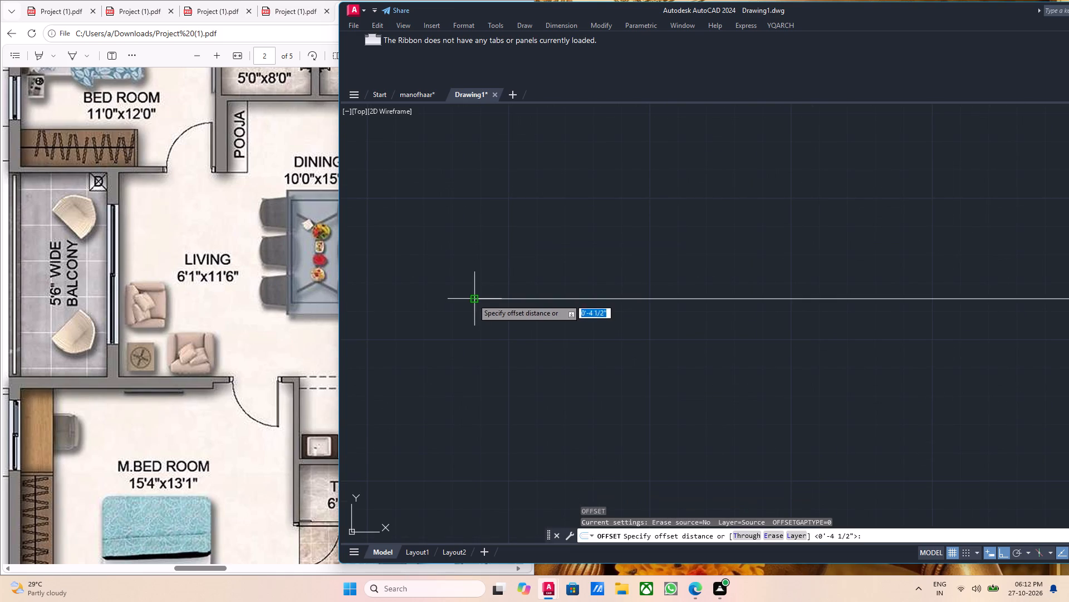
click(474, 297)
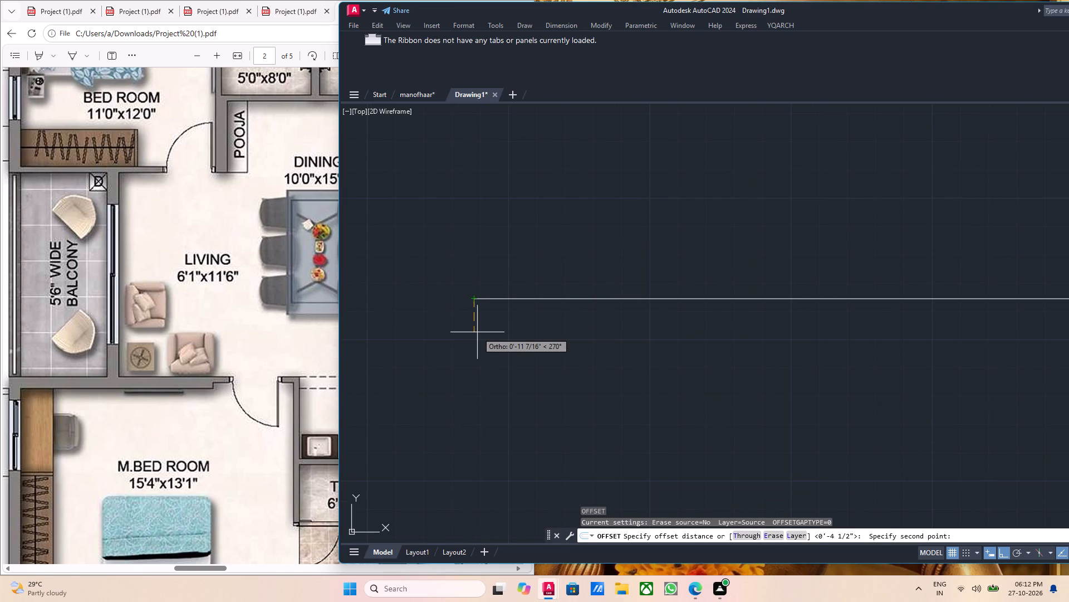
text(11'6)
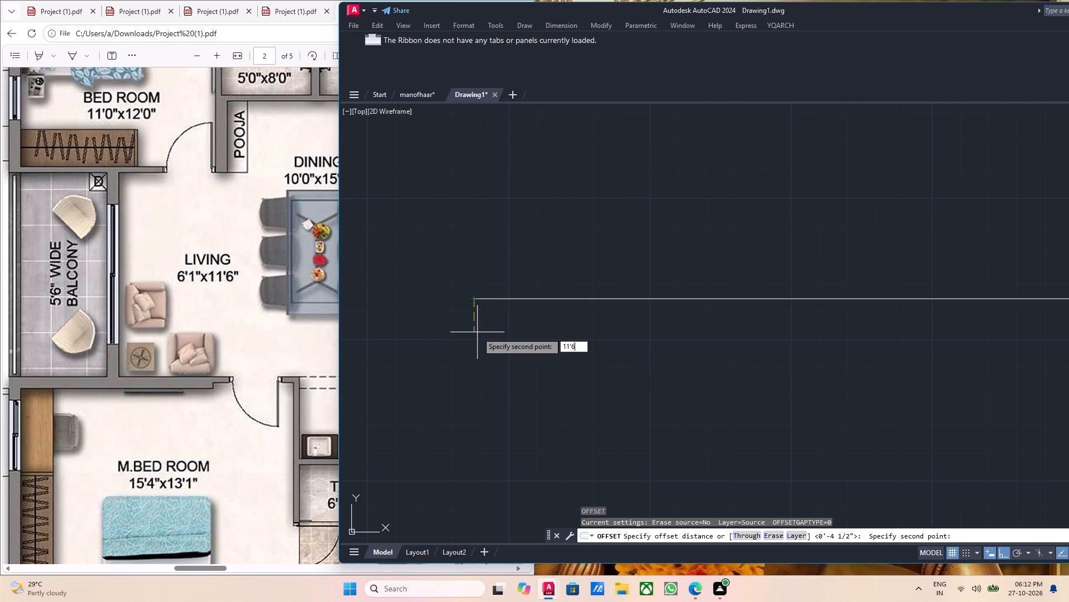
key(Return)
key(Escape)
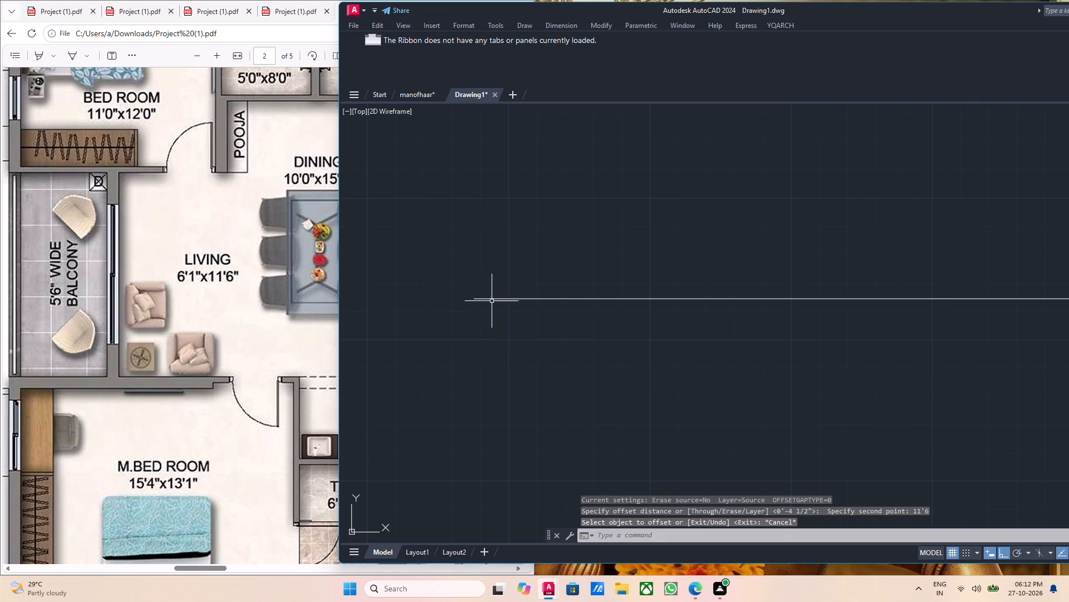
Offset the bottom ray 9" downward to form the wall between the living room and master bedroom.
key(o)
key(Return)
click(477, 300)
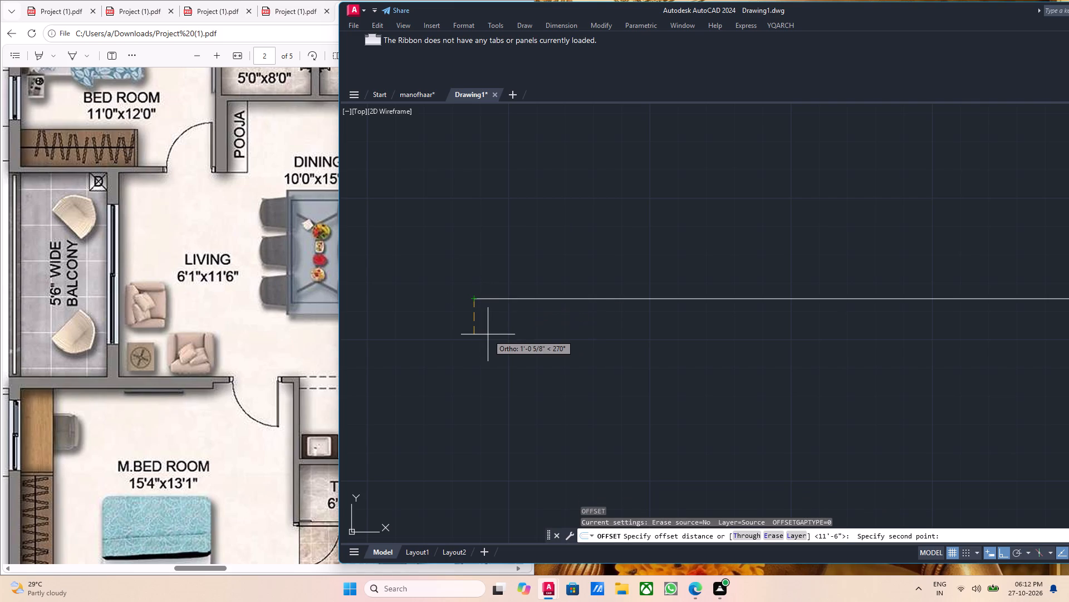
key(9)
key(shift+quotedbl)
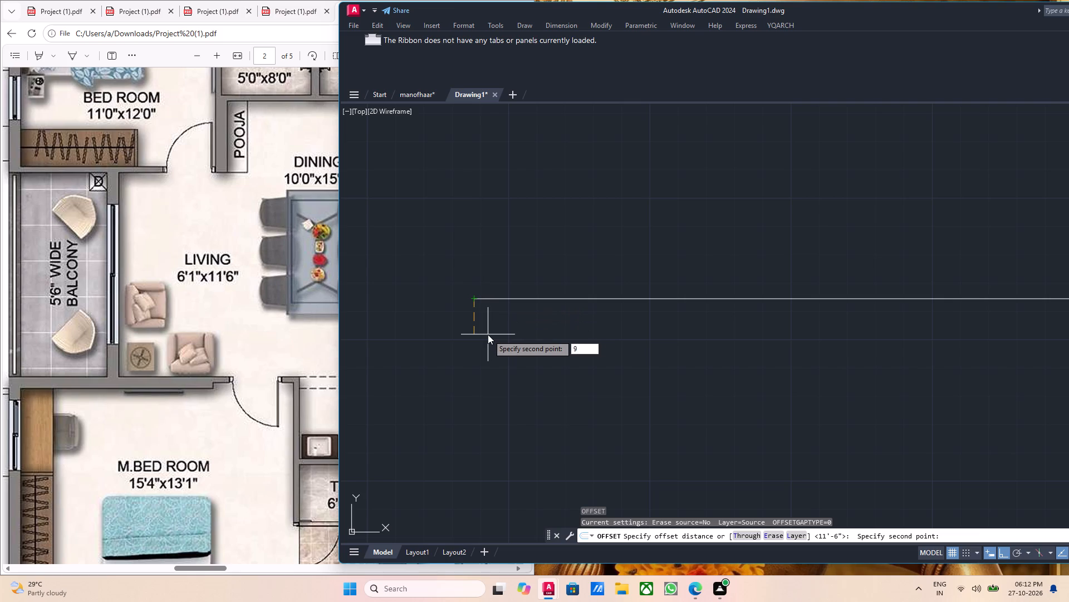
key(Return)
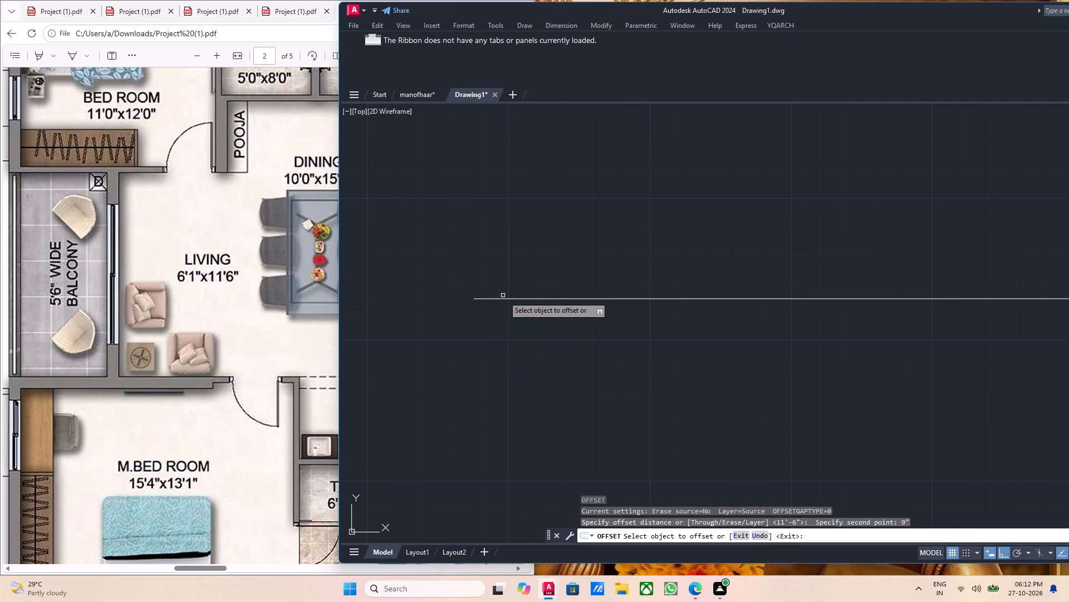
click(508, 300)
click(508, 344)
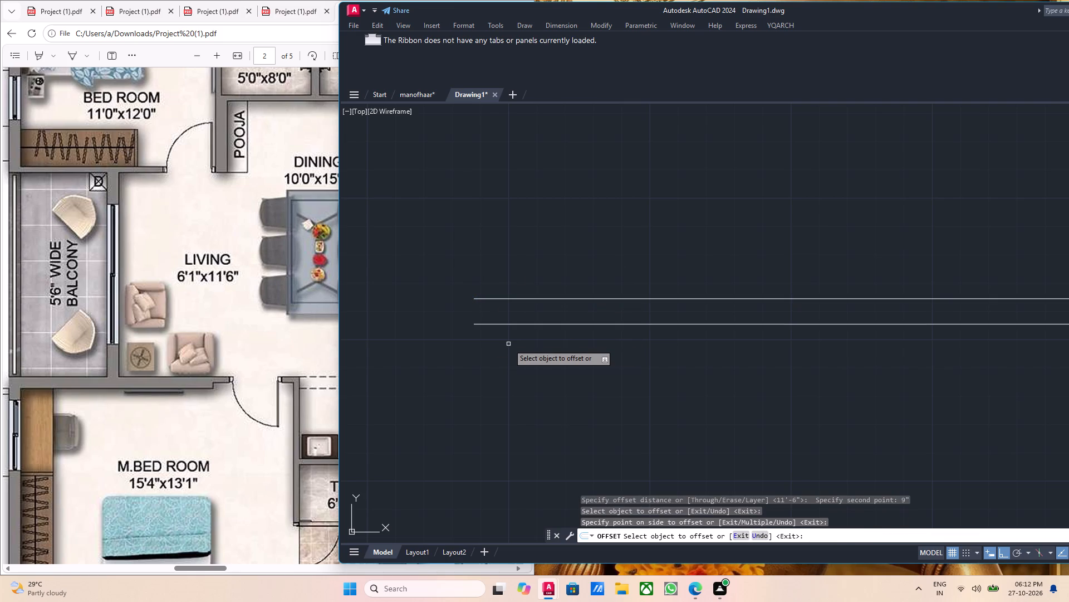
scroll(508, 344, down, 2)
key(Escape)
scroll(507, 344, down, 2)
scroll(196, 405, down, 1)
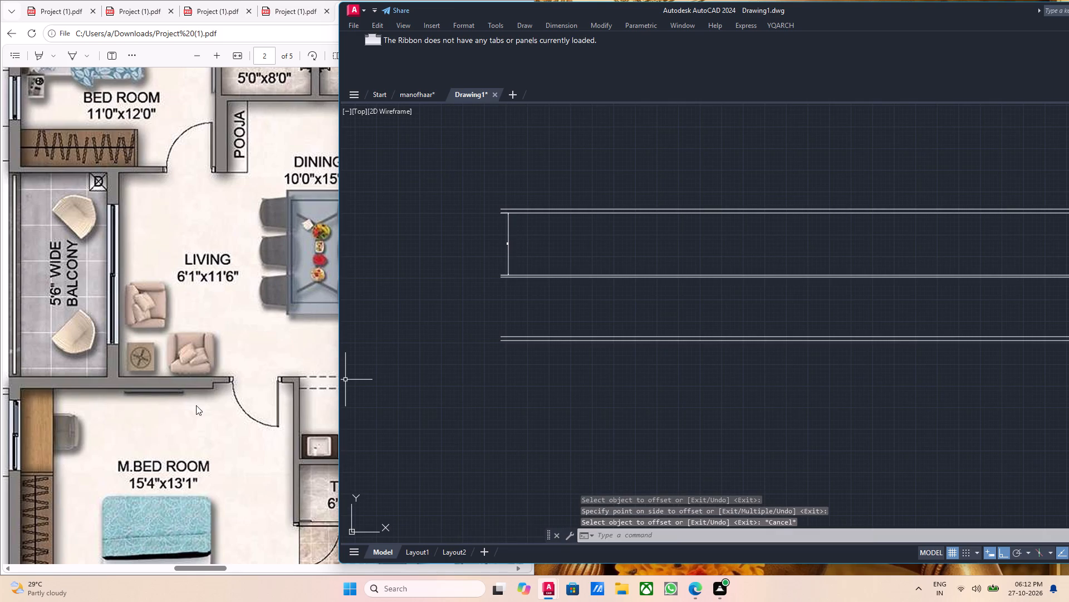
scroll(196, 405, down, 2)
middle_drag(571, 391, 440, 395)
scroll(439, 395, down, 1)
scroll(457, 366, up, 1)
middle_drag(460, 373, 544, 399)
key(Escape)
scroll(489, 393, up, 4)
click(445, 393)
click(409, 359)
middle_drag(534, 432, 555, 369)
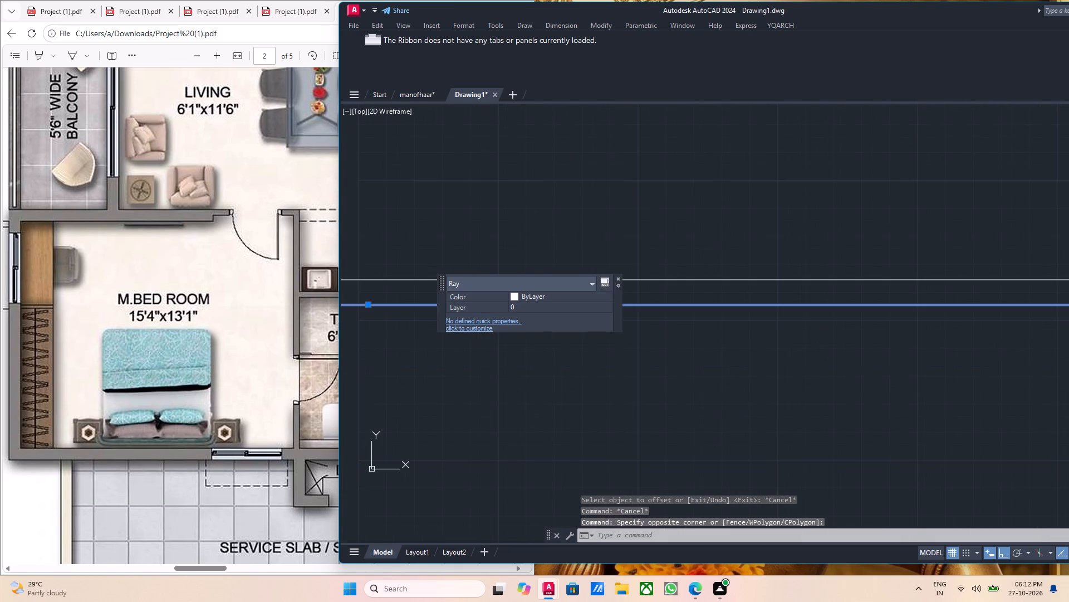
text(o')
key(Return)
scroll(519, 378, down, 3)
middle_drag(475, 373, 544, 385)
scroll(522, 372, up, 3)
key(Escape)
Offset the lower ray of the third wall pair 13'1" downward to match the brochure's master bedroom depth.
key(o)
key(Return)
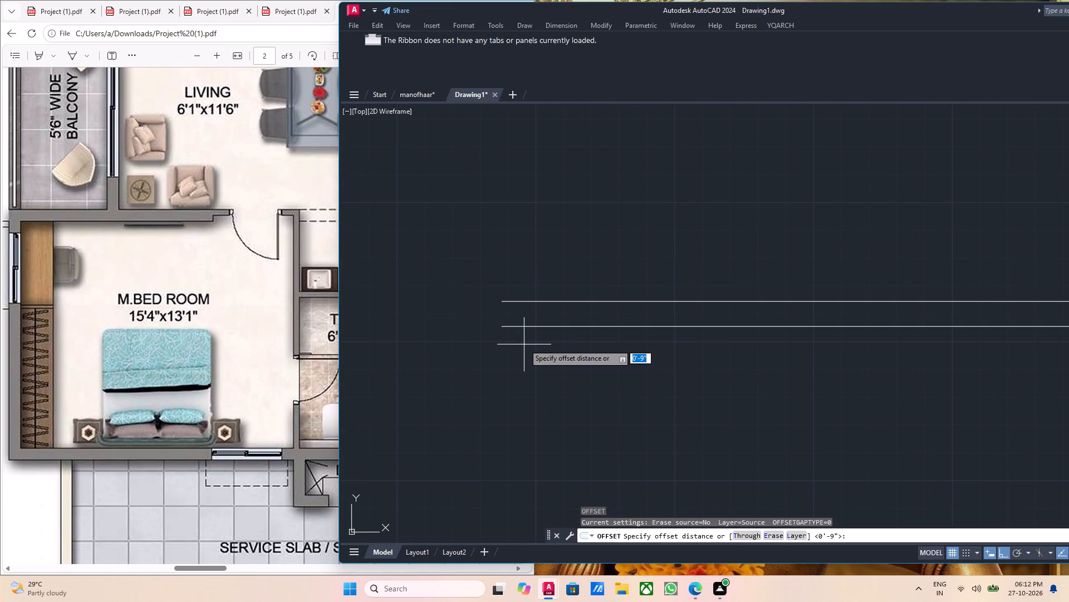
click(502, 327)
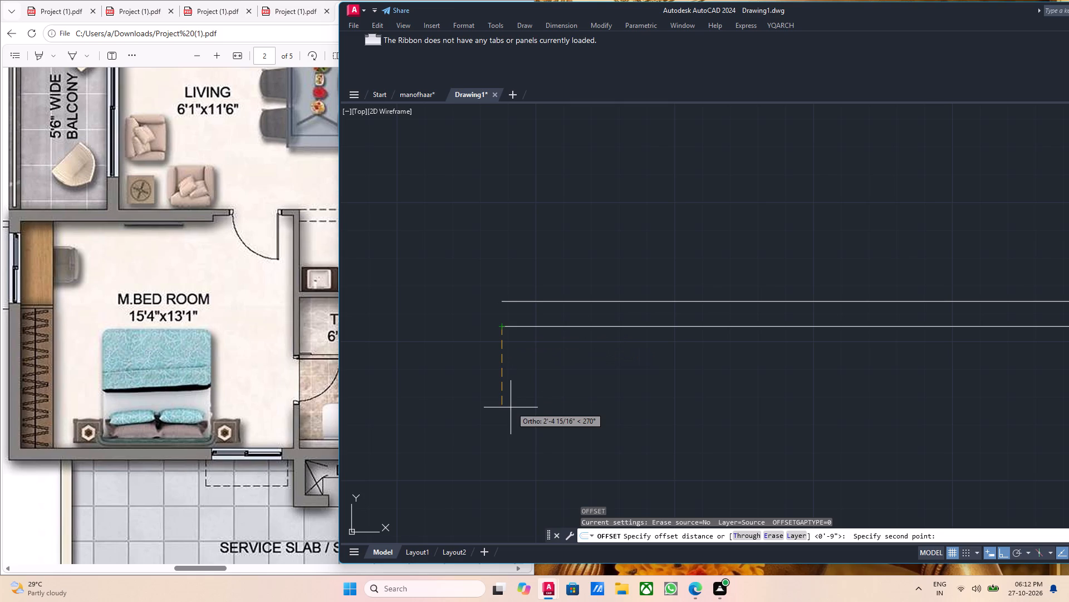
text(13'6)
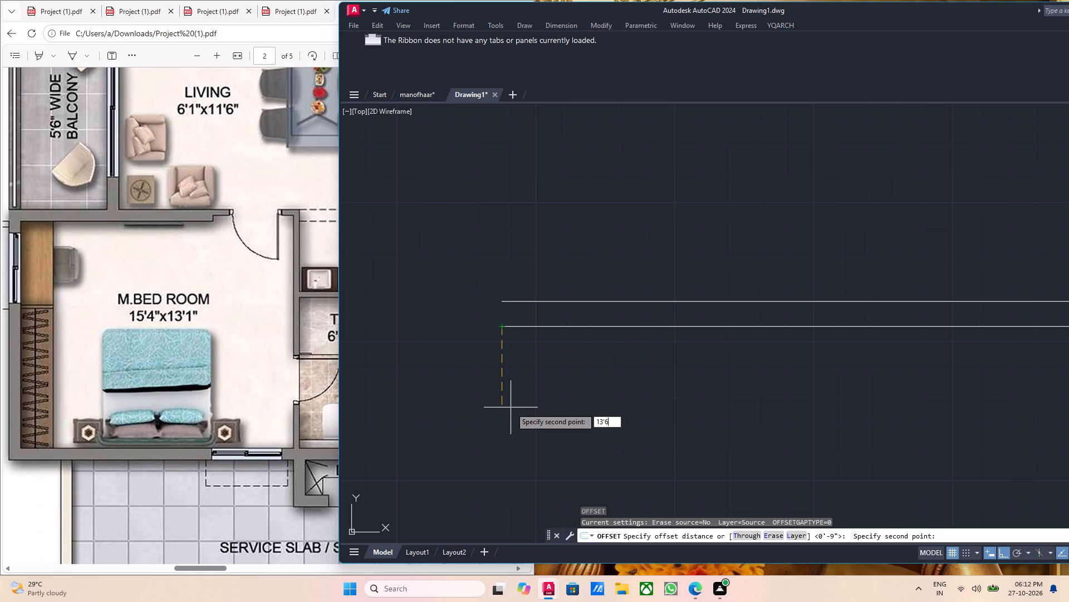
key(BackSpace)
key(1)
key(Return)
click(517, 326)
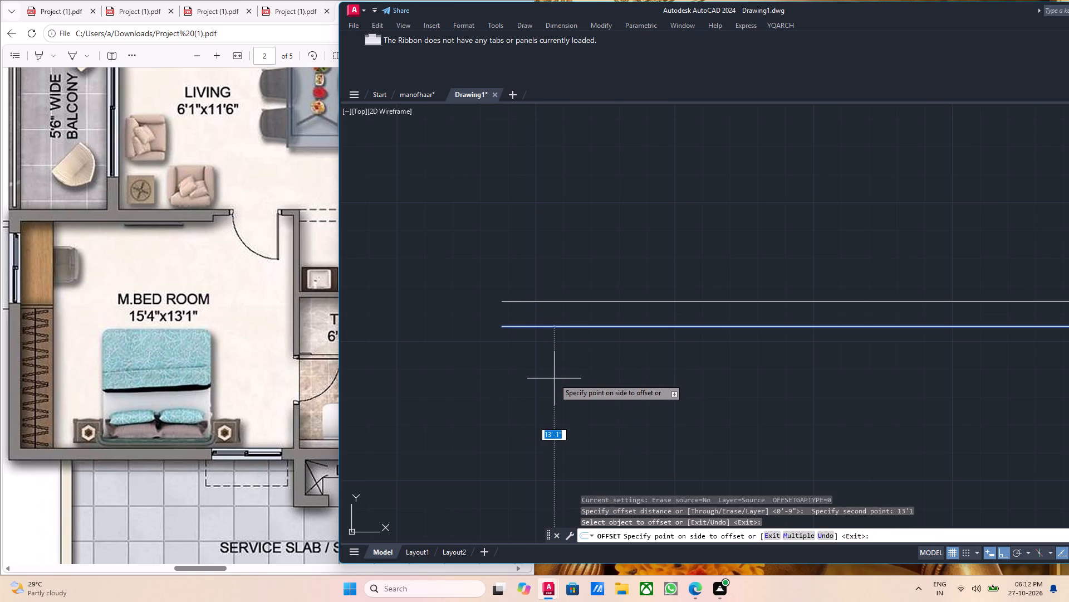
scroll(552, 380, down, 2)
middle_drag(580, 412, 493, 376)
click(506, 394)
key(Escape)
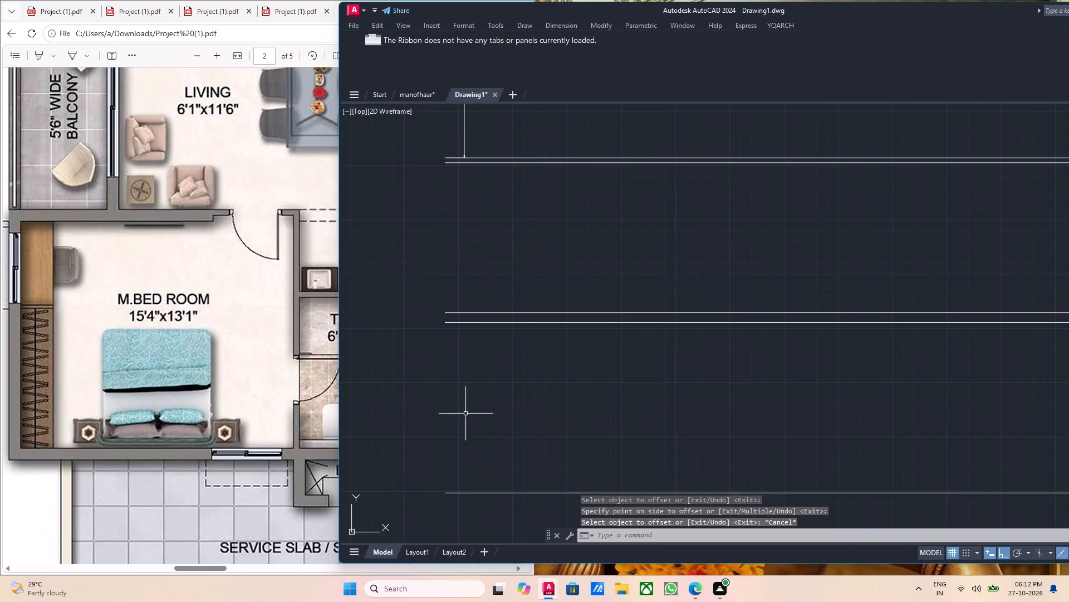
Offset the bottom ray 9" downward to form the master bedroom's lower wall.
scroll(462, 414, down, 1)
middle_drag(500, 436, 462, 386)
middle_drag(470, 385, 465, 378)
key(o)
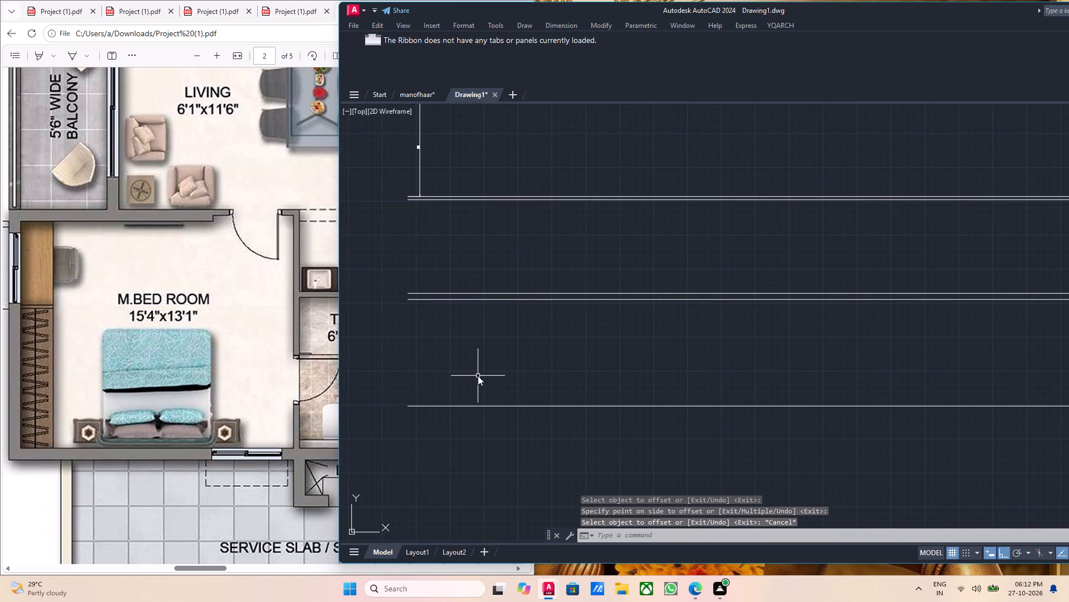
key(Return)
click(410, 405)
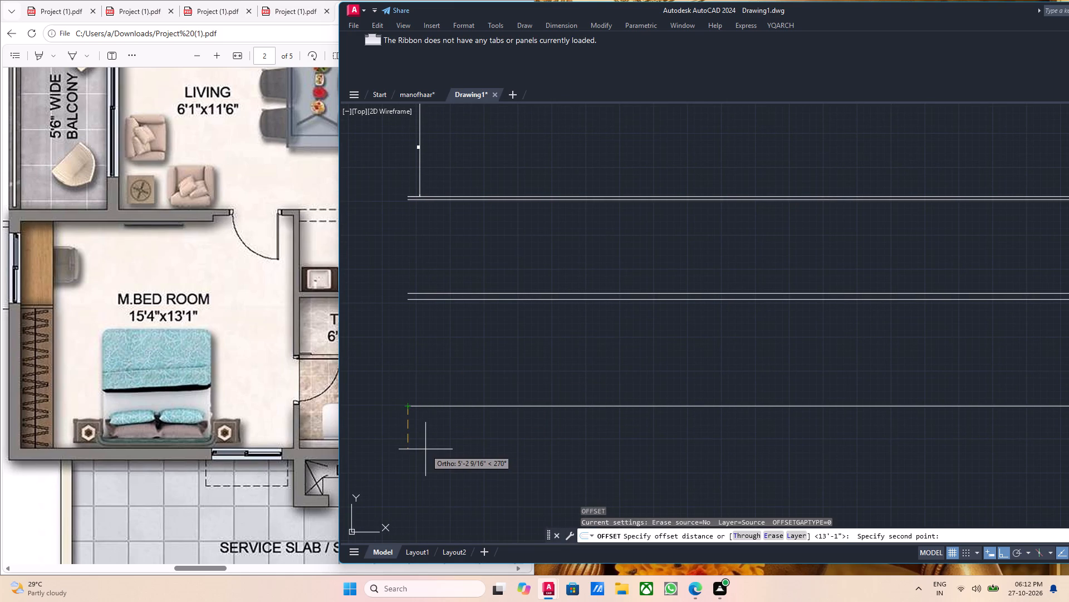
key(4)
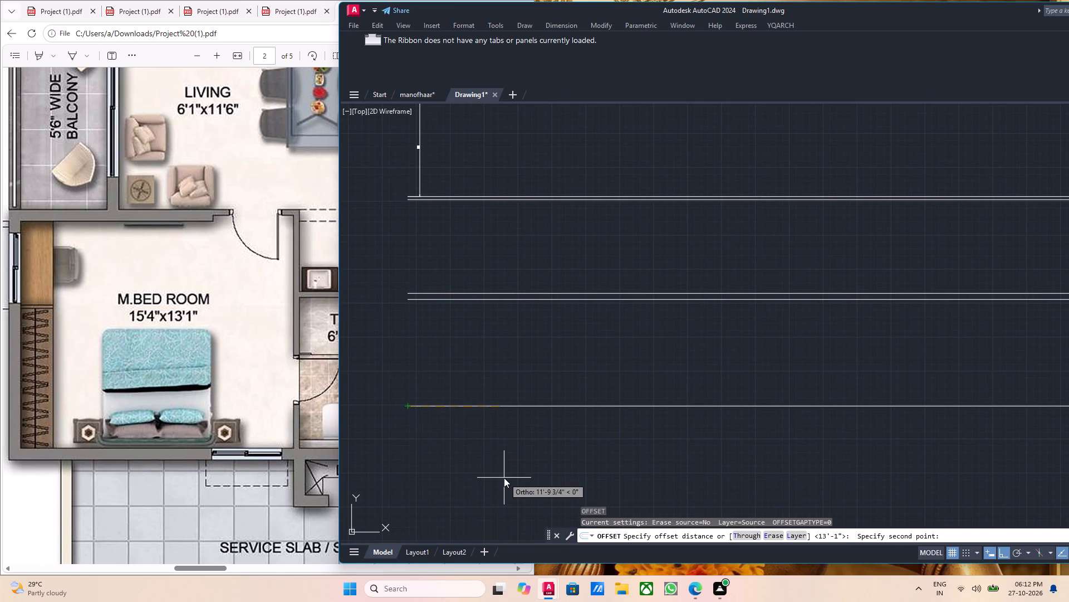
key(BackSpace)
key(9)
key(Return)
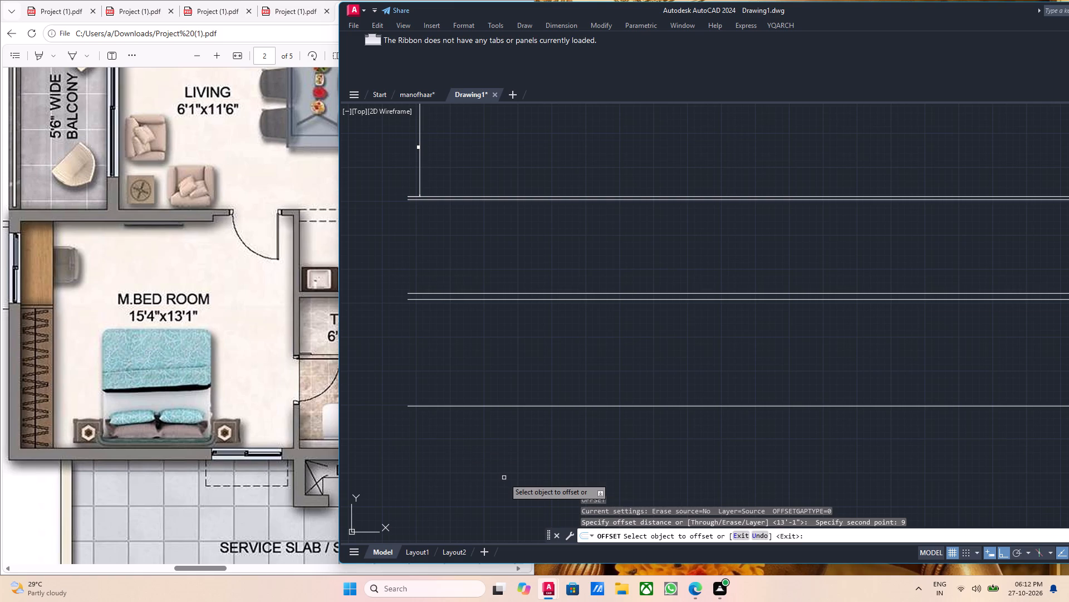
click(465, 406)
click(464, 426)
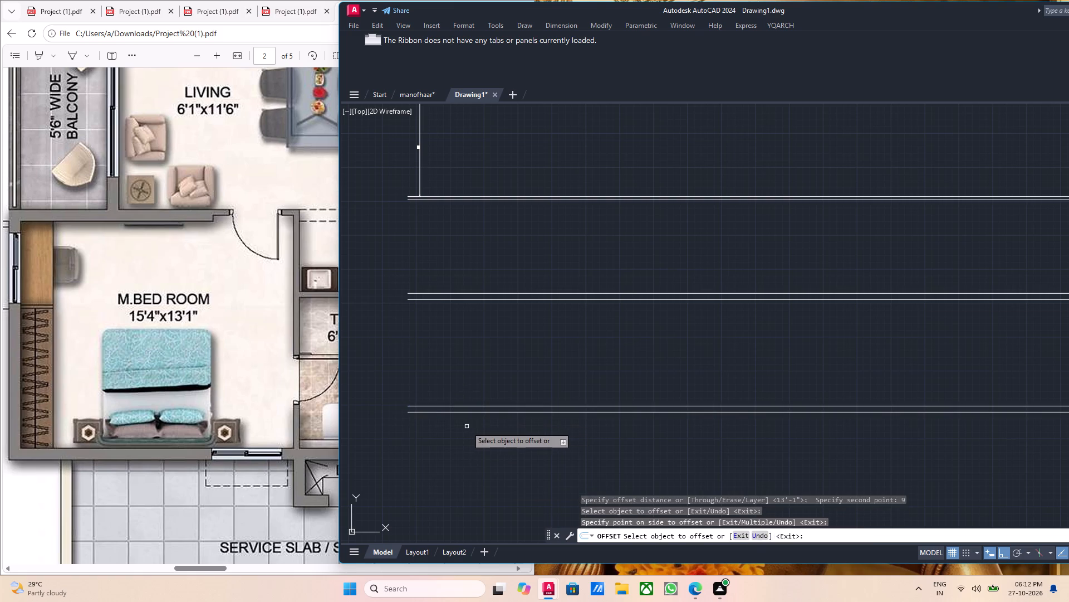
scroll(468, 426, down, 3)
key(Escape)
Review the horizontal wall pairs and compare them with the brochure plan, from the service slab up to the top bedroom.
middle_drag(472, 391, 486, 434)
scroll(468, 368, up, 3)
middle_drag(462, 434, 444, 392)
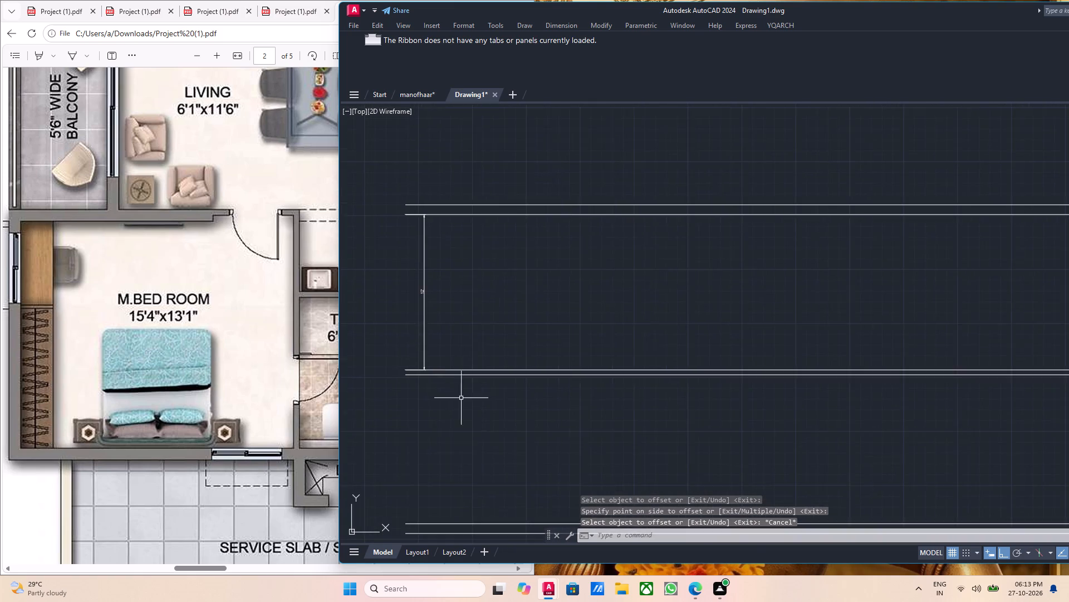
scroll(460, 398, down, 2)
middle_drag(462, 425, 449, 419)
middle_drag(479, 430, 448, 407)
middle_drag(468, 416, 463, 411)
middle_drag(460, 425, 457, 402)
middle_drag(449, 412, 460, 385)
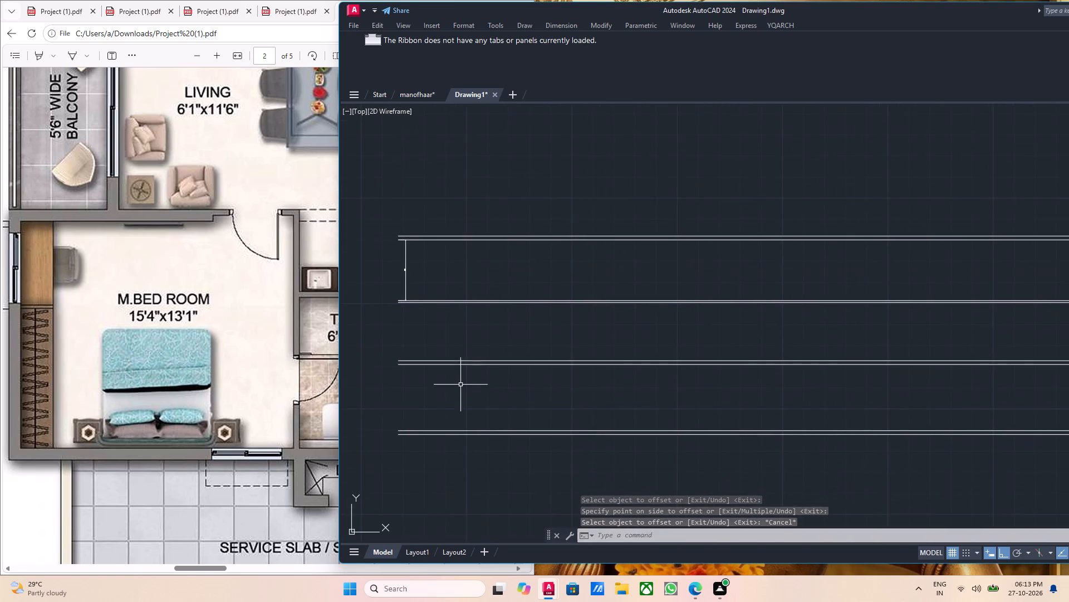
middle_drag(454, 398, 463, 401)
scroll(420, 403, down, 1)
middle_drag(430, 404, 462, 401)
middle_drag(458, 400, 468, 376)
scroll(467, 376, down, 1)
middle_click(459, 382)
scroll(459, 382, up, 1)
scroll(455, 380, down, 1)
scroll(452, 278, up, 5)
middle_drag(468, 344, 469, 357)
scroll(469, 355, down, 1)
middle_drag(480, 383, 438, 300)
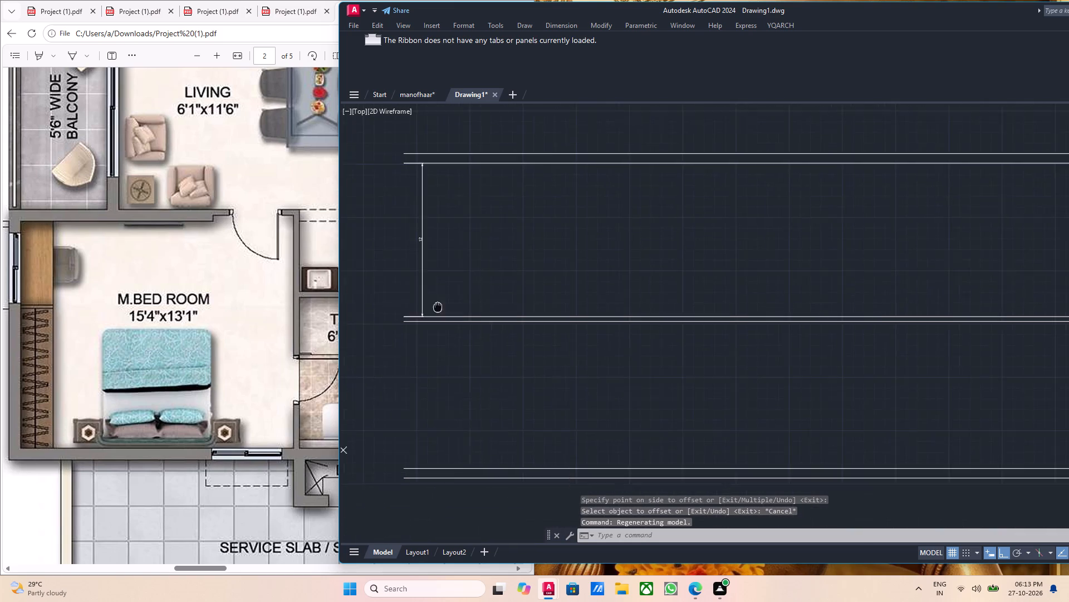
middle_drag(438, 300, 438, 297)
middle_drag(457, 338, 462, 392)
scroll(468, 341, down, 1)
middle_drag(468, 311, 474, 343)
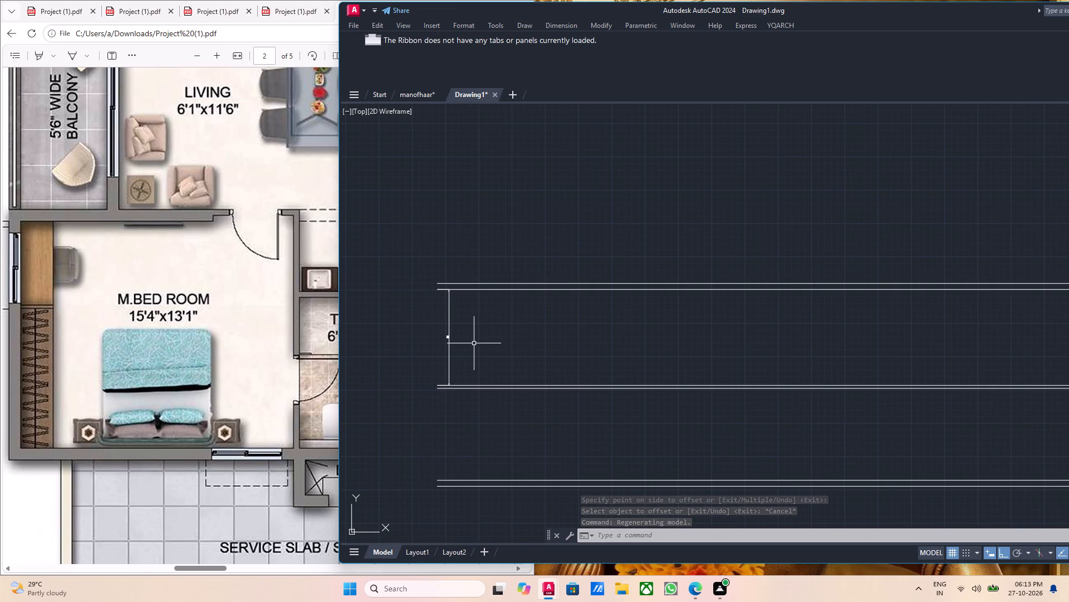
scroll(161, 348, down, 3)
scroll(163, 349, up, 3)
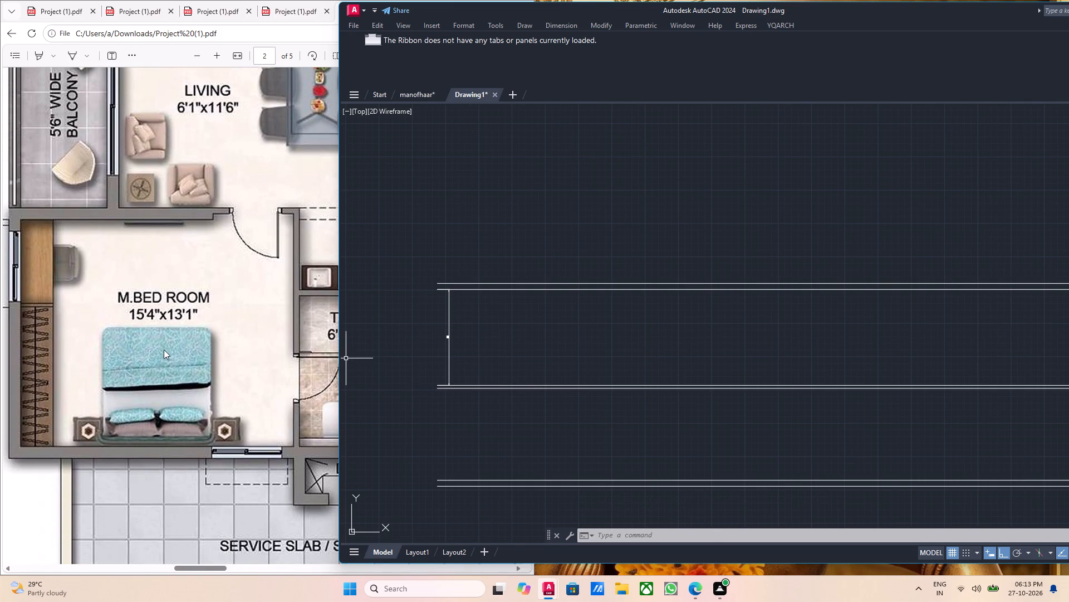
scroll(164, 349, down, 4)
middle_drag(164, 355, 164, 369)
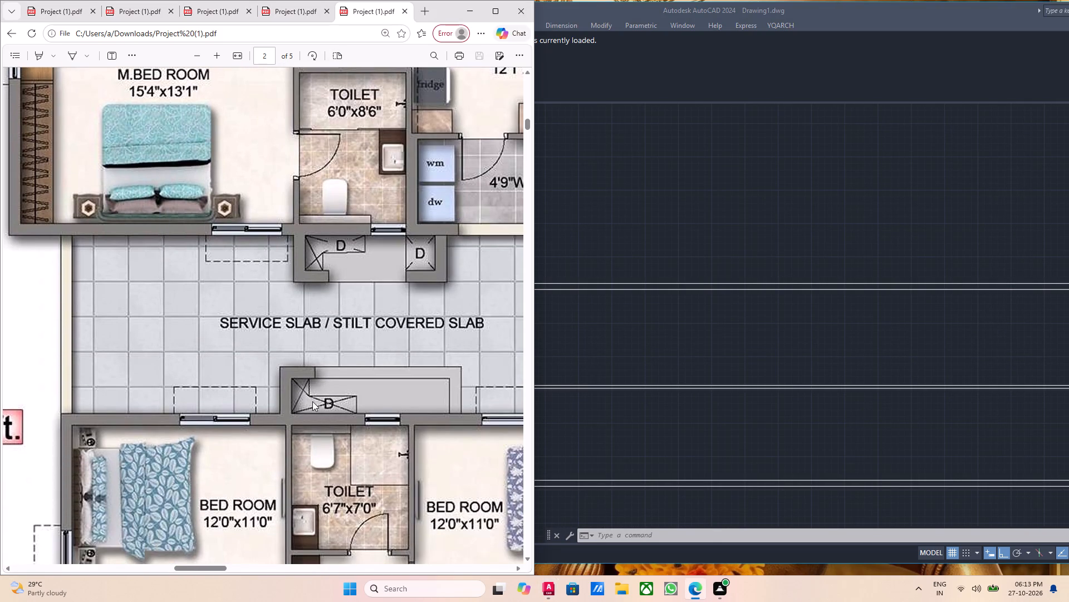
scroll(317, 394, up, 12)
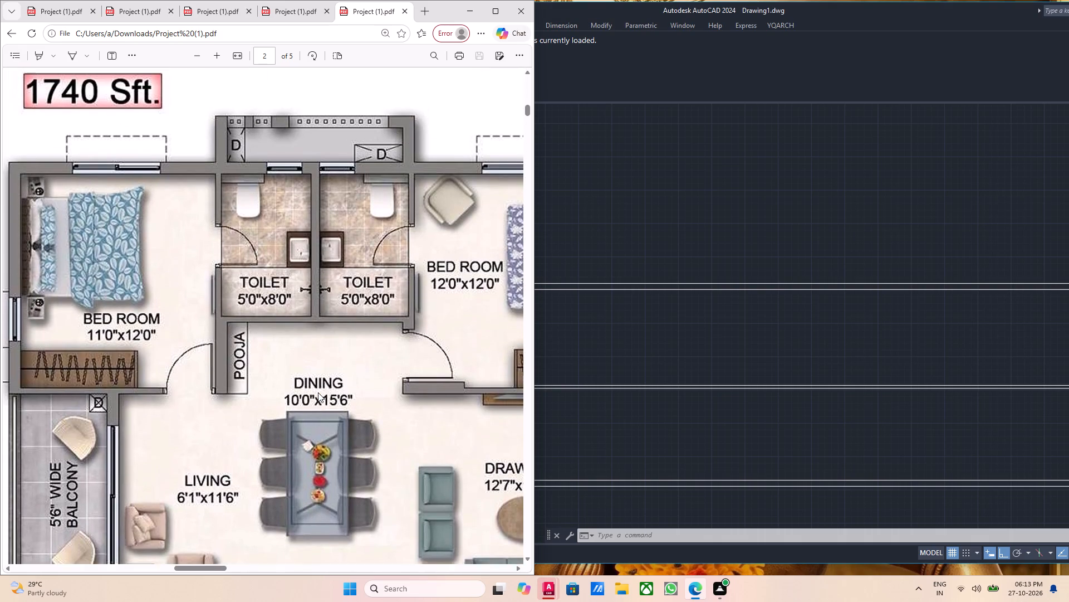
scroll(318, 392, up, 1)
scroll(655, 305, down, 3)
Delete the 12' dimension below the top wall pair.
middle_drag(661, 312, 636, 337)
scroll(565, 329, up, 6)
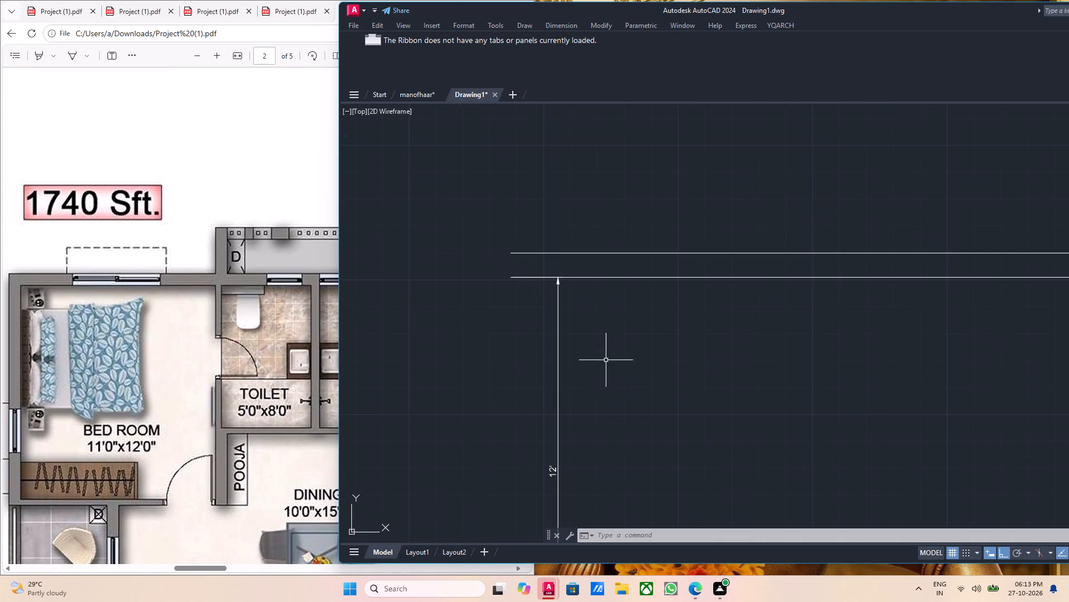
drag(595, 373, 565, 373)
click(504, 368)
middle_drag(681, 378, 654, 380)
key(Delete)
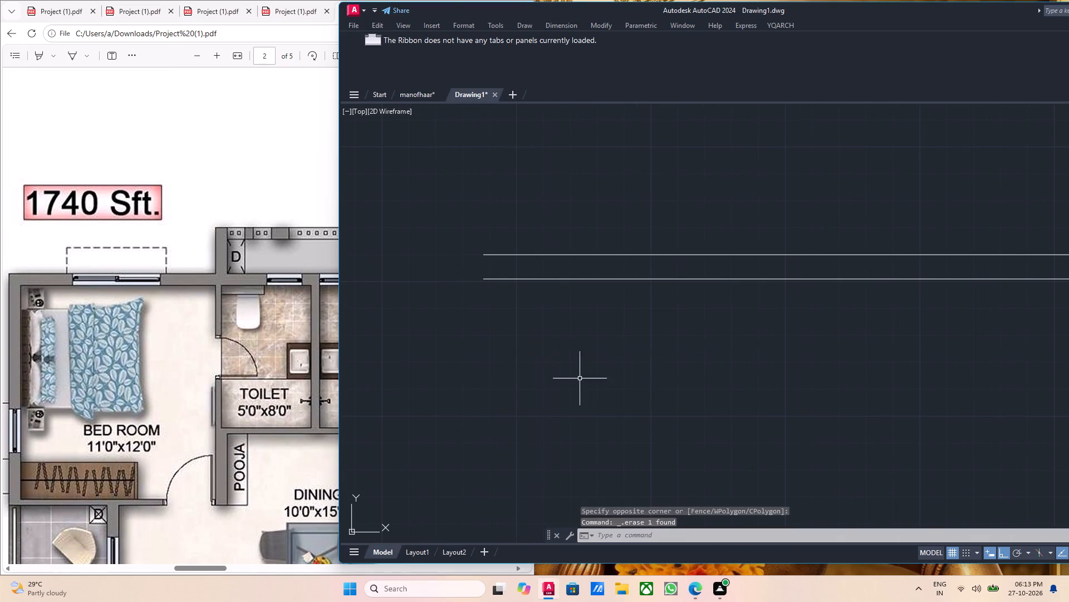
Draw a vertical ray straight down from the left end of the topmost ray.
middle_drag(537, 363, 531, 294)
scroll(531, 294, down, 2)
middle_drag(538, 285, 552, 321)
text(ray)
key(Return)
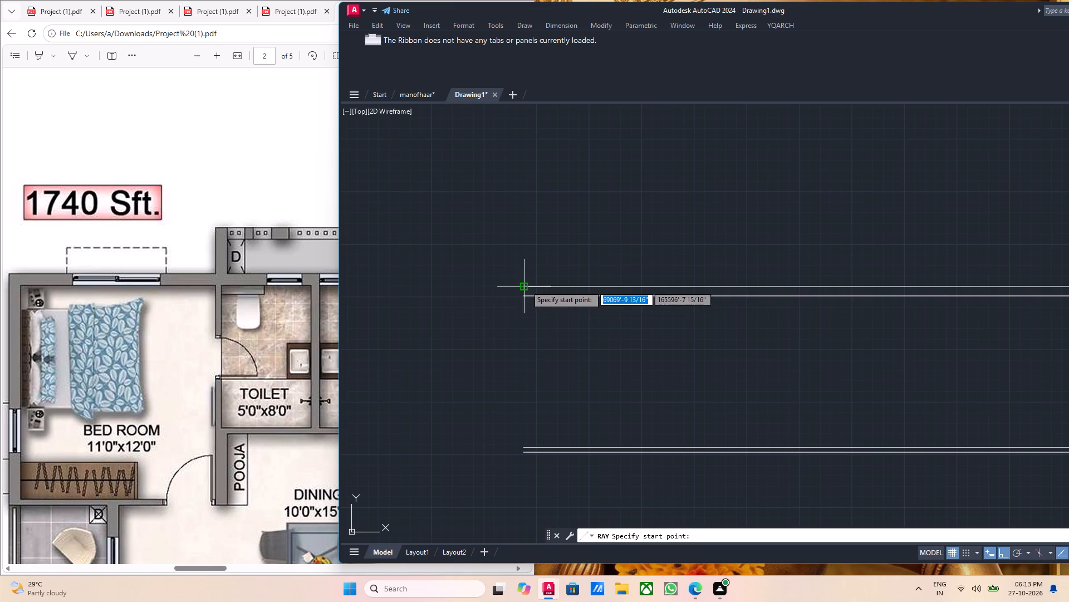
click(526, 285)
click(540, 349)
middle_drag(563, 355, 538, 343)
key(Escape)
scroll(538, 343, down, 2)
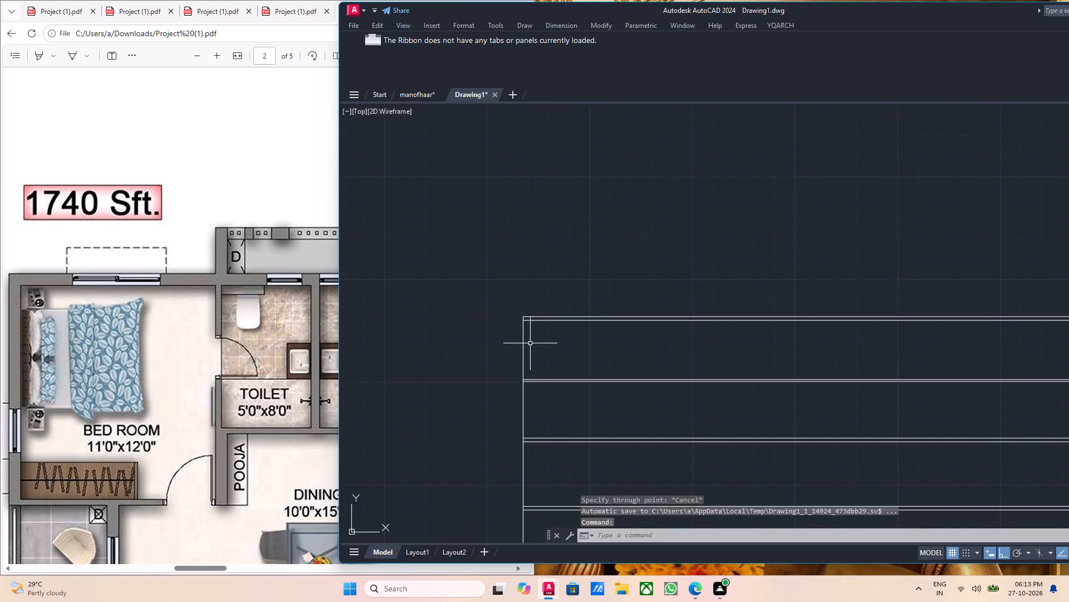
Offset the vertical ray 9" to the right to form the outer left wall.
middle_drag(529, 343, 560, 349)
scroll(564, 353, up, 3)
drag(552, 353, 535, 353)
click(500, 352)
middle_drag(606, 359, 570, 358)
key(o)
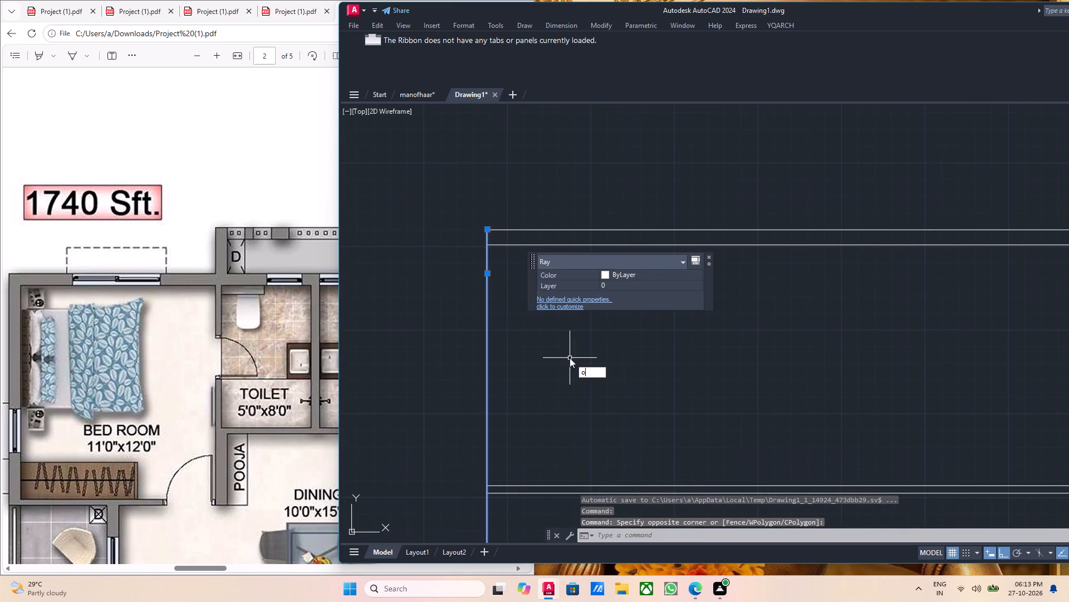
key(Return)
scroll(504, 262, up, 1)
drag(477, 209, 488, 209)
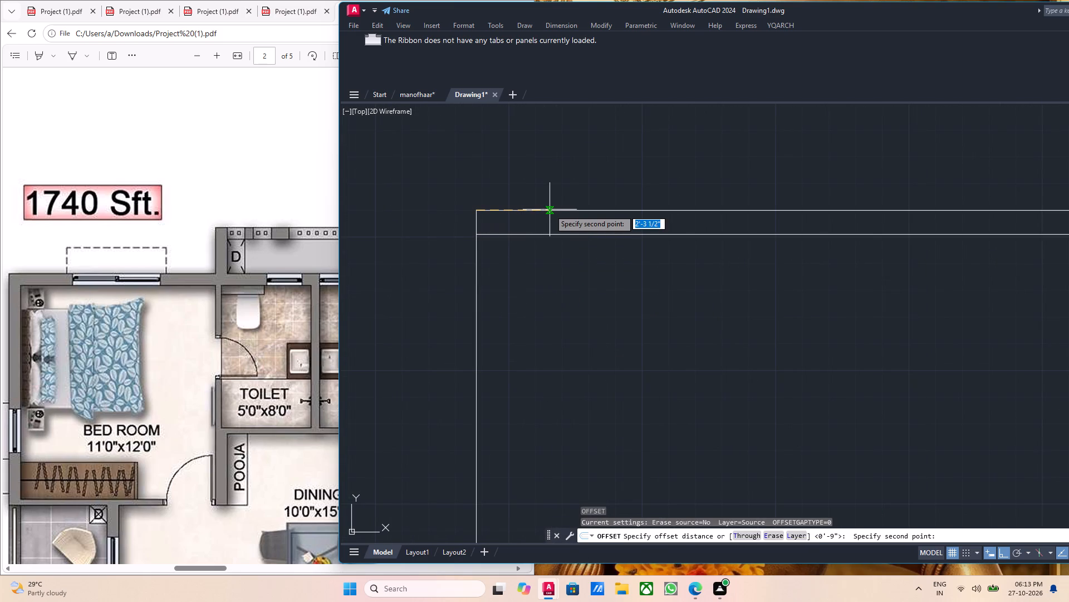
key(9)
key(Return)
click(565, 268)
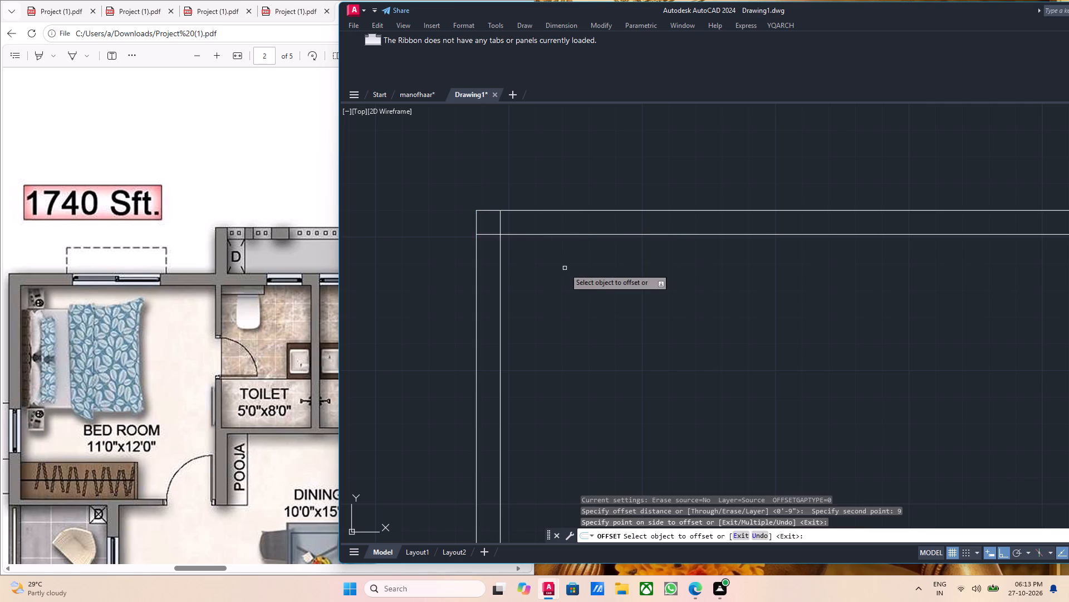
key(Escape)
Offset the inner line of the left wall 11' to the right to match the brochure's top-left bedroom width.
scroll(552, 279, down, 3)
middle_drag(579, 300, 501, 309)
middle_drag(537, 320, 528, 320)
scroll(473, 319, up, 3)
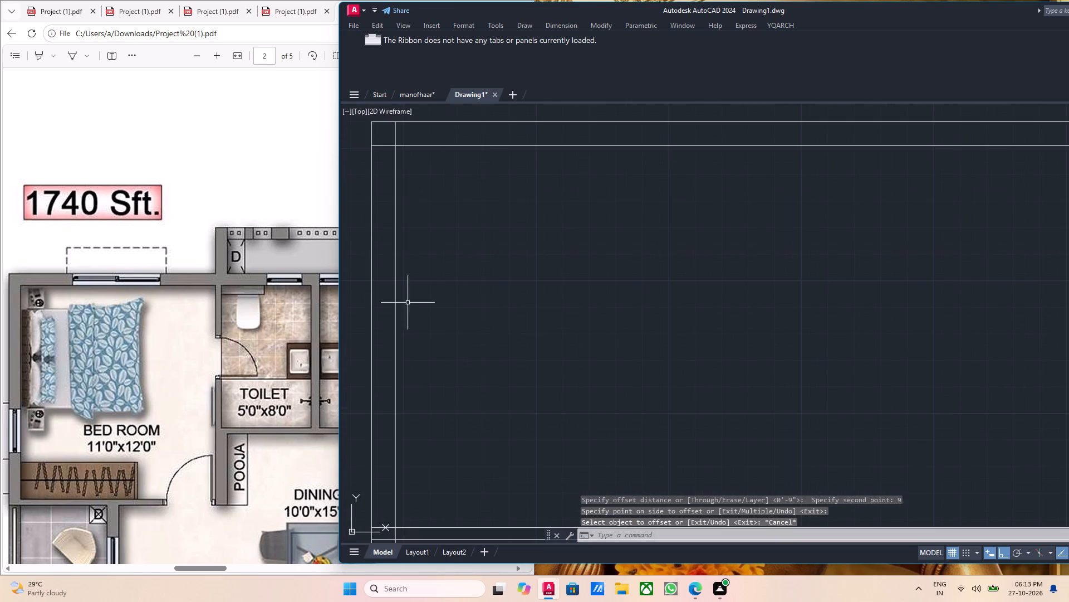
click(397, 290)
click(391, 285)
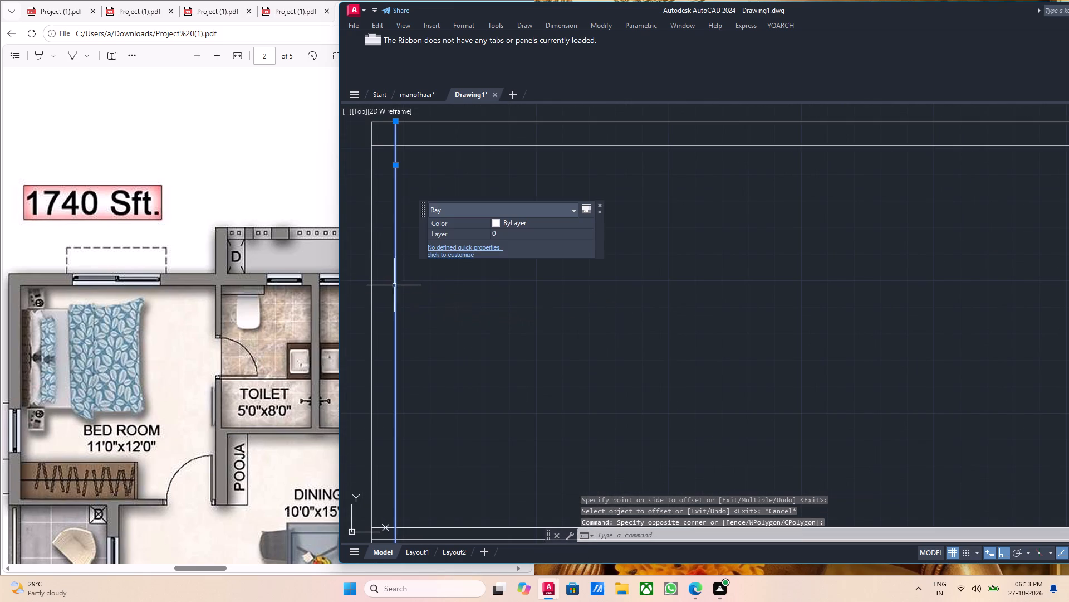
middle_drag(461, 306, 454, 307)
key(o)
key(Return)
middle_drag(413, 191, 439, 285)
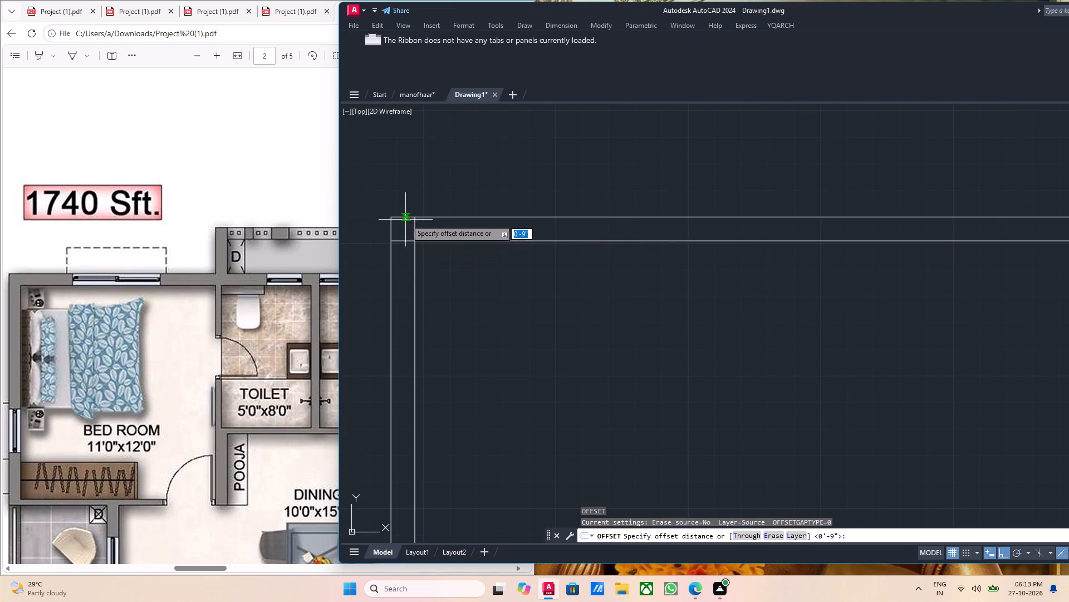
drag(414, 216, 419, 217)
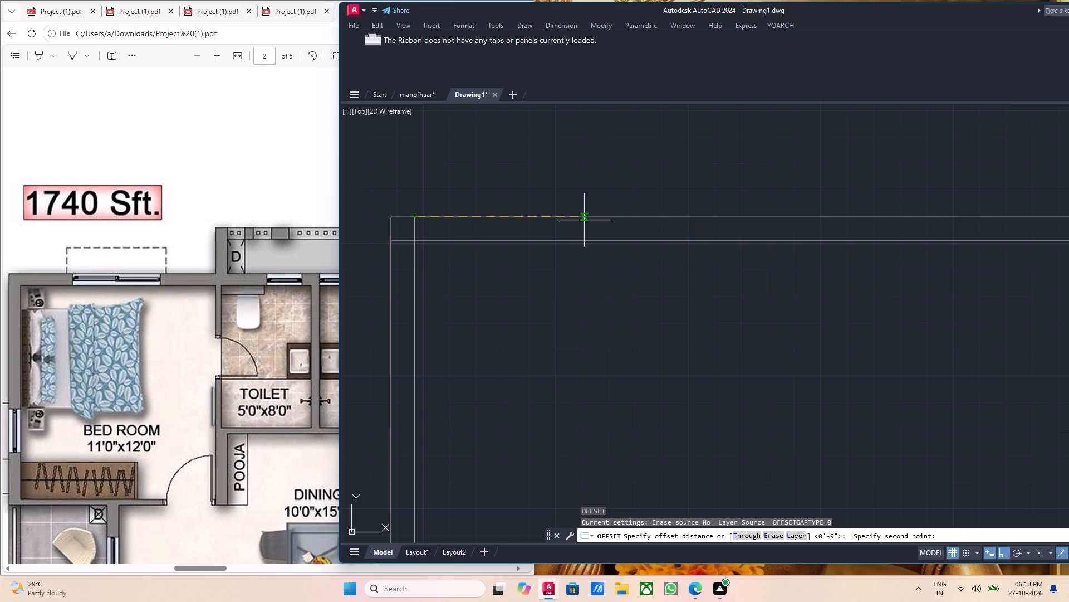
text(11')
key(Return)
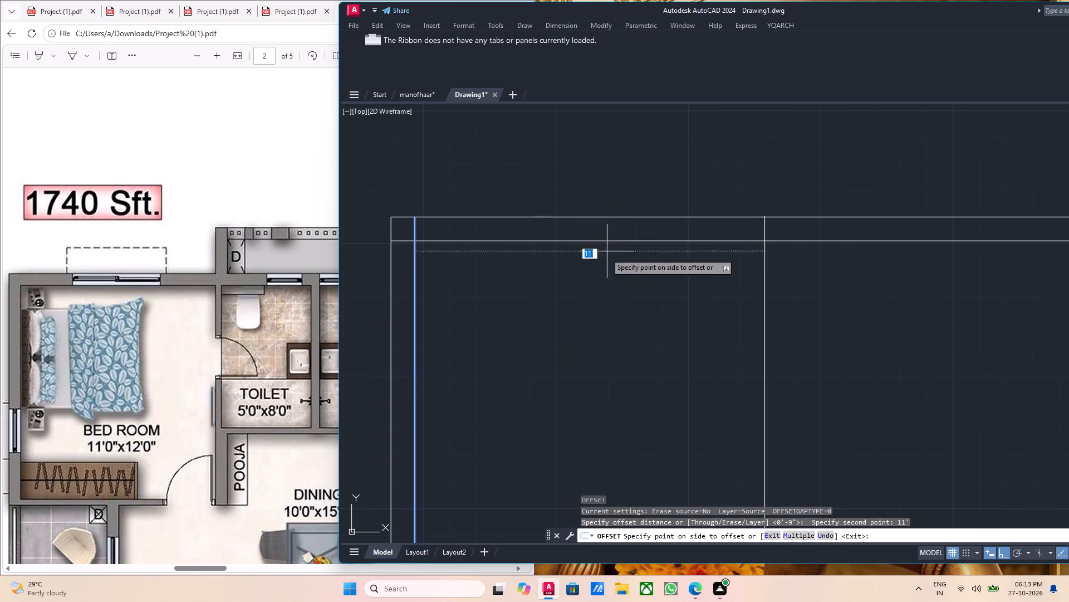
click(603, 264)
scroll(603, 263, down, 3)
key(Escape)
Offset the bedroom's right-hand ray 4.5" to the right to form the partition between bedroom and toilet.
middle_drag(676, 306, 635, 297)
scroll(636, 297, up, 3)
click(552, 304)
click(488, 289)
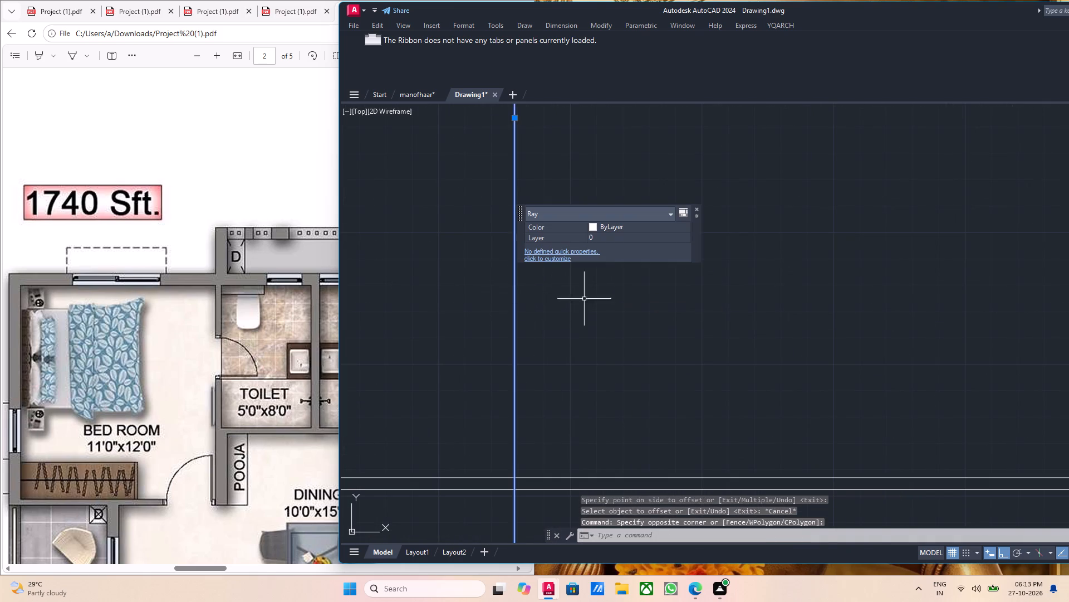
middle_drag(621, 292, 614, 294)
key(o)
key(Return)
scroll(545, 211, down, 2)
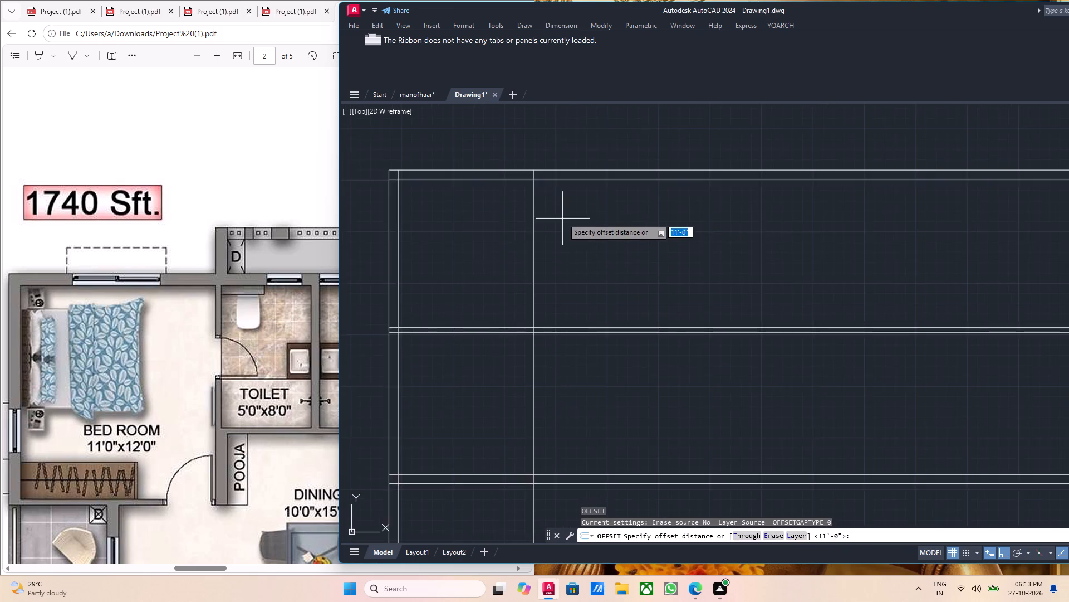
middle_drag(562, 220, 570, 293)
scroll(545, 242, up, 3)
click(531, 247)
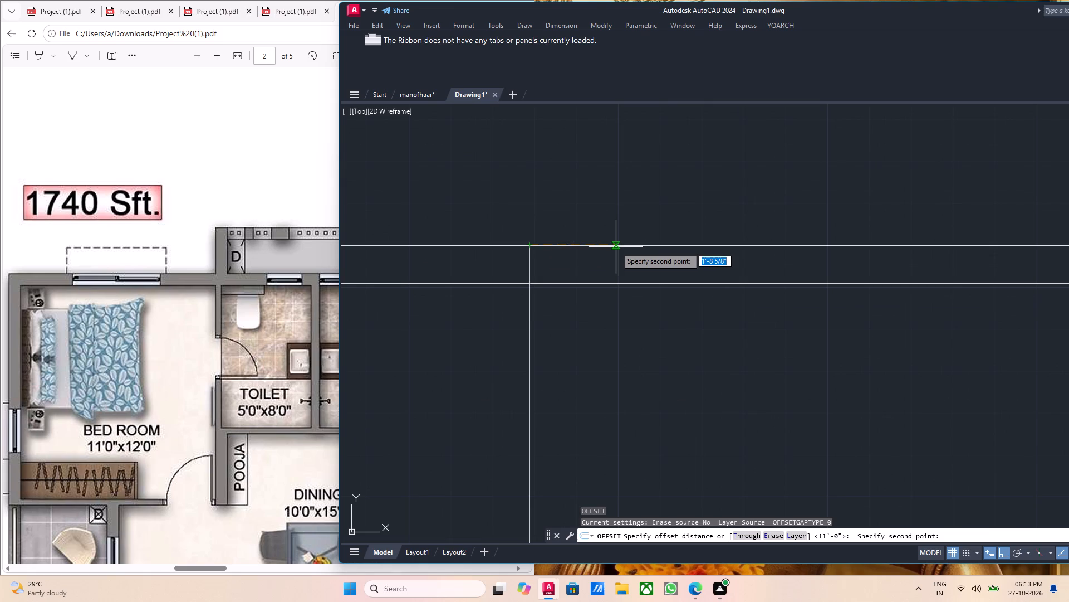
text(4.)
key(5)
key(Return)
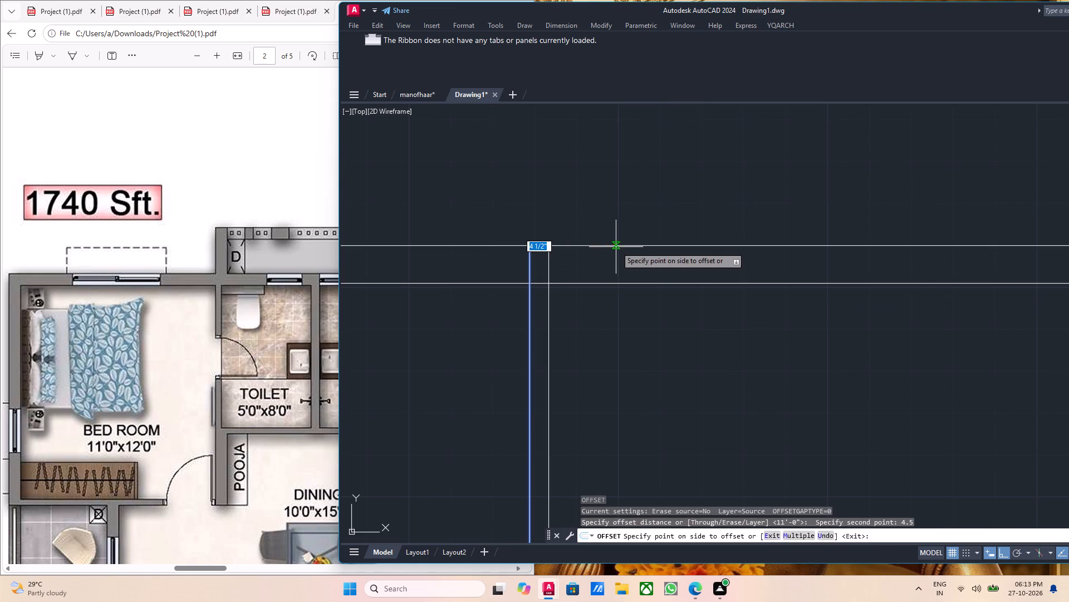
click(665, 407)
scroll(680, 400, down, 2)
key(Escape)
Offset the right line of the bedroom partition 5' to the right to match the brochure's first toilet width.
middle_drag(591, 400, 470, 397)
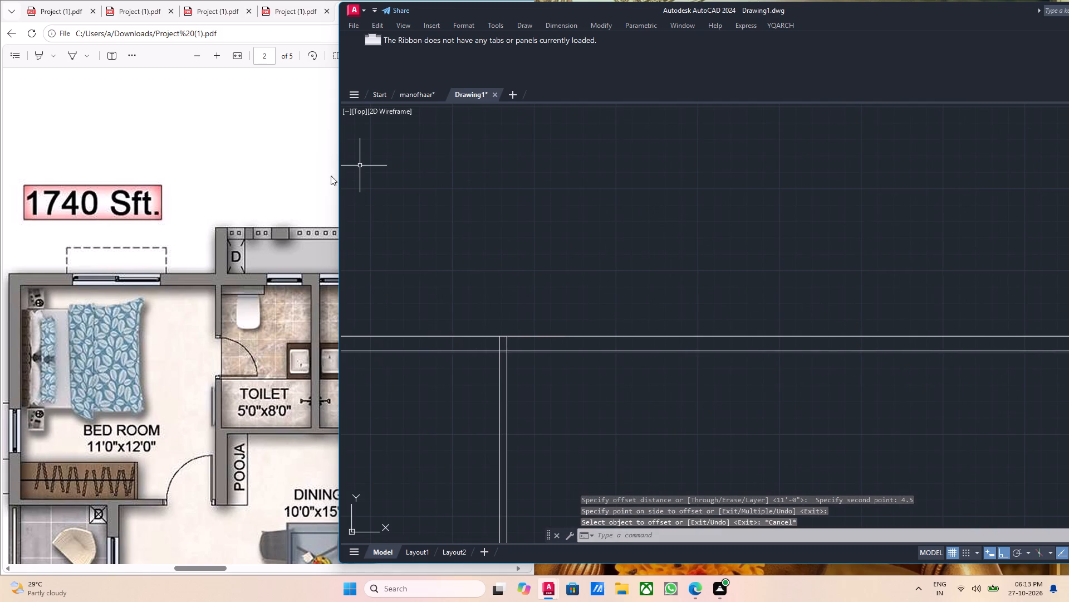
scroll(228, 333, down, 2)
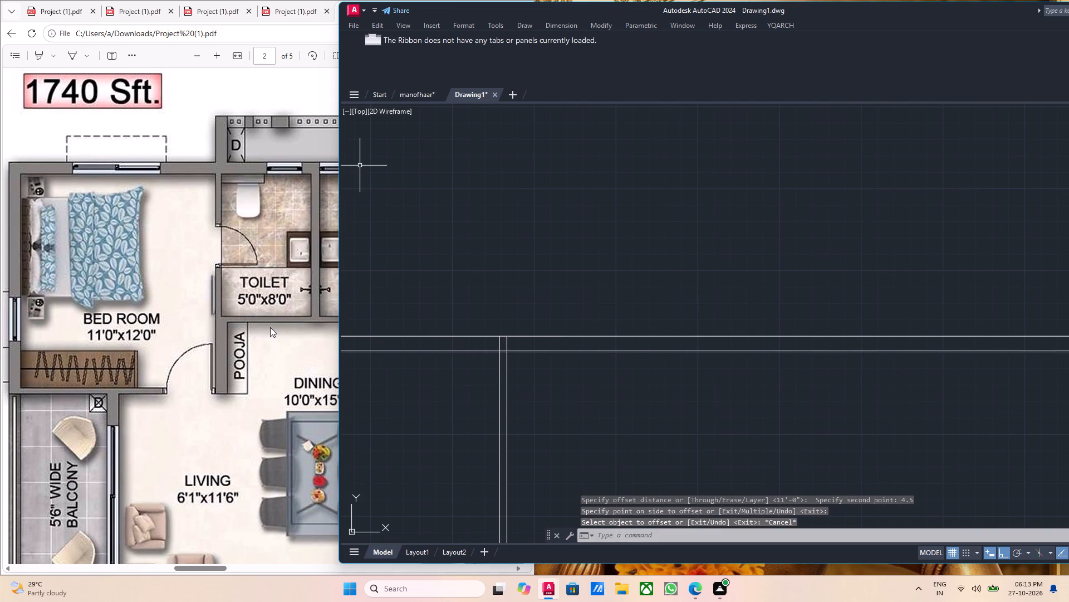
scroll(517, 394, up, 3)
click(493, 384)
click(465, 370)
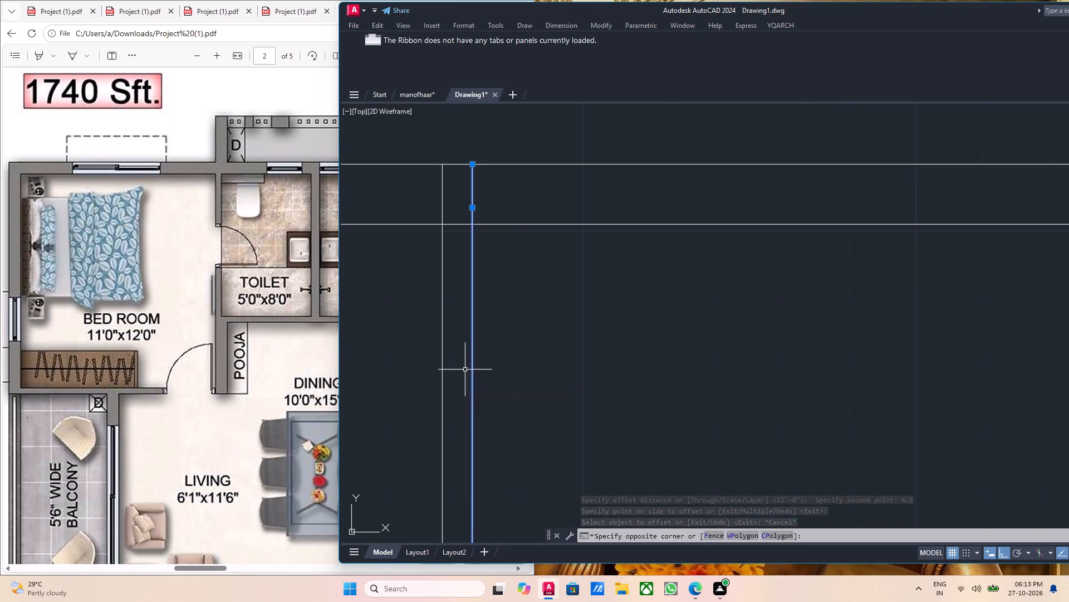
middle_drag(566, 397, 553, 400)
key(o)
key(Return)
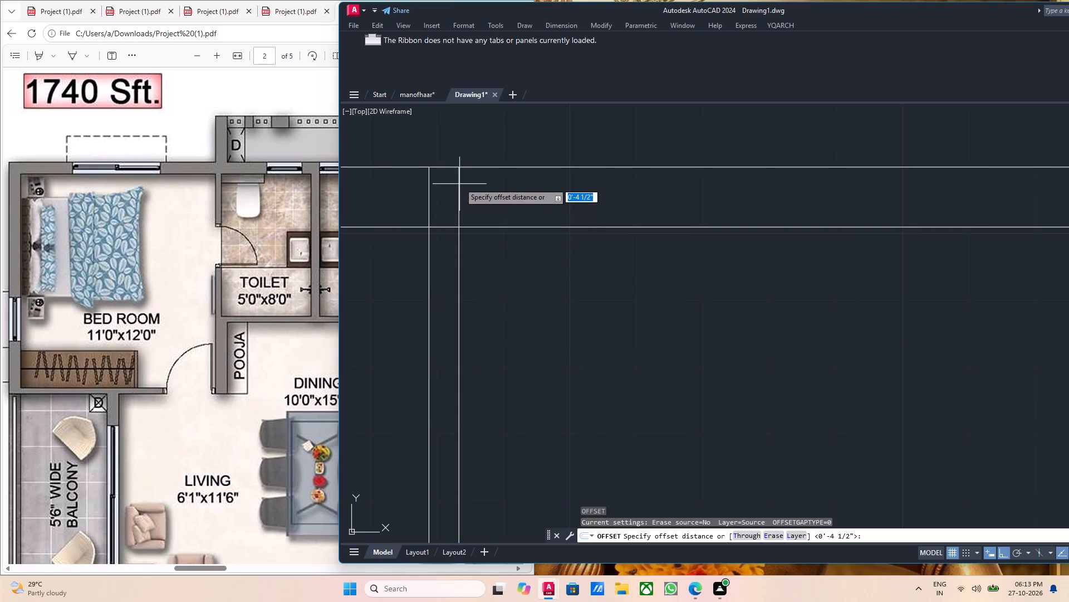
click(457, 168)
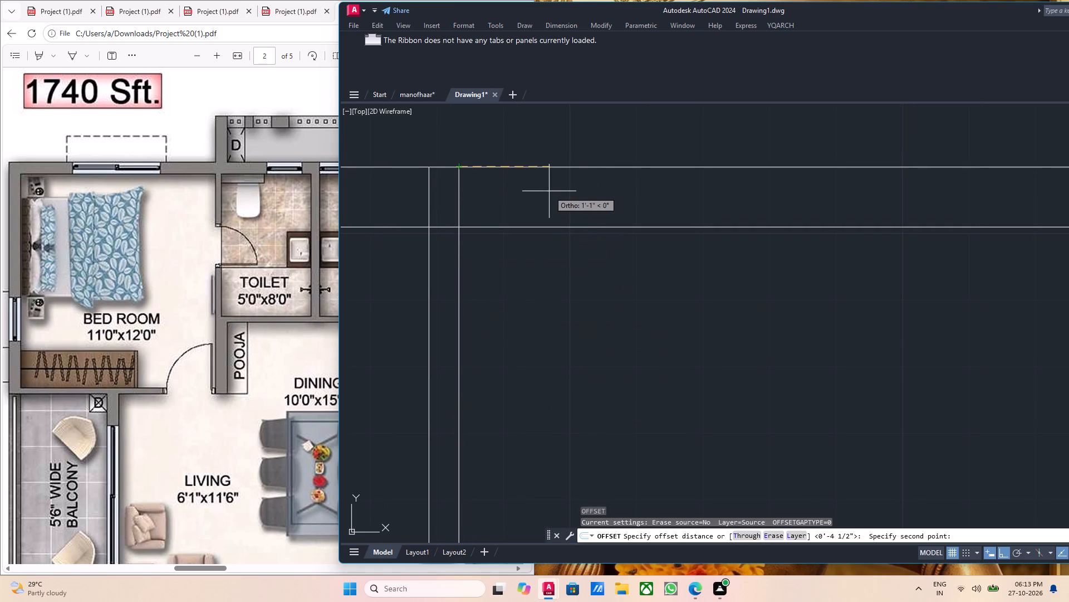
text(5')
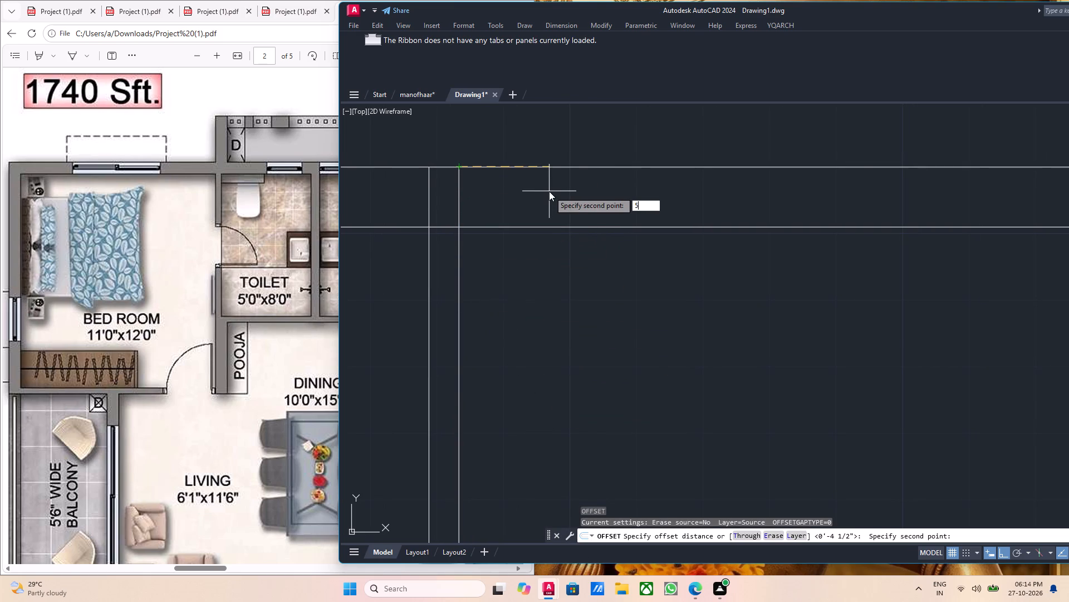
key(Return)
click(599, 288)
scroll(631, 280, down, 2)
middle_drag(718, 280, 671, 293)
key(Escape)
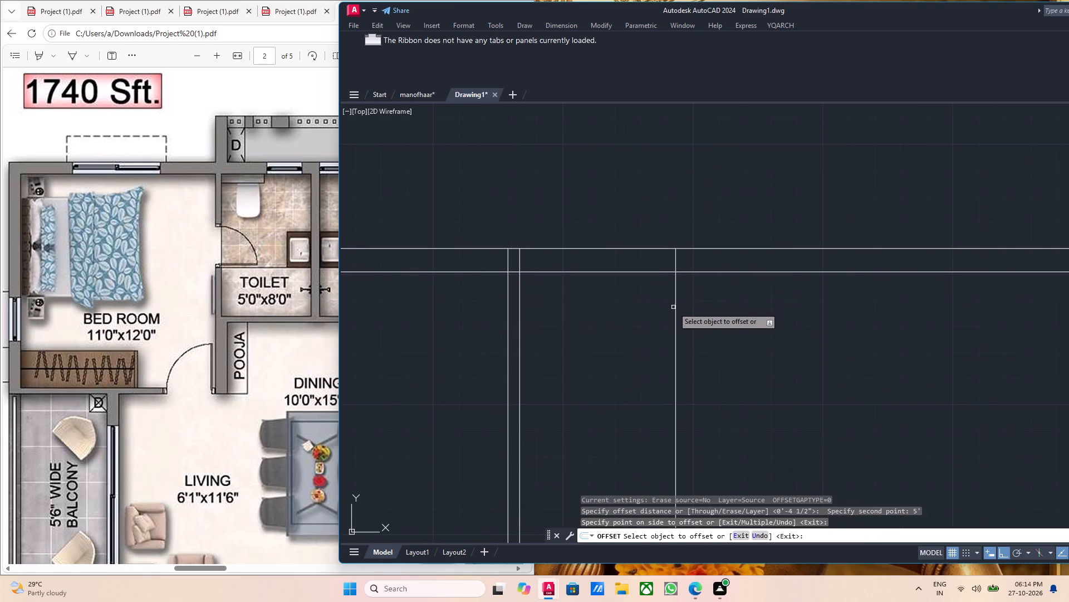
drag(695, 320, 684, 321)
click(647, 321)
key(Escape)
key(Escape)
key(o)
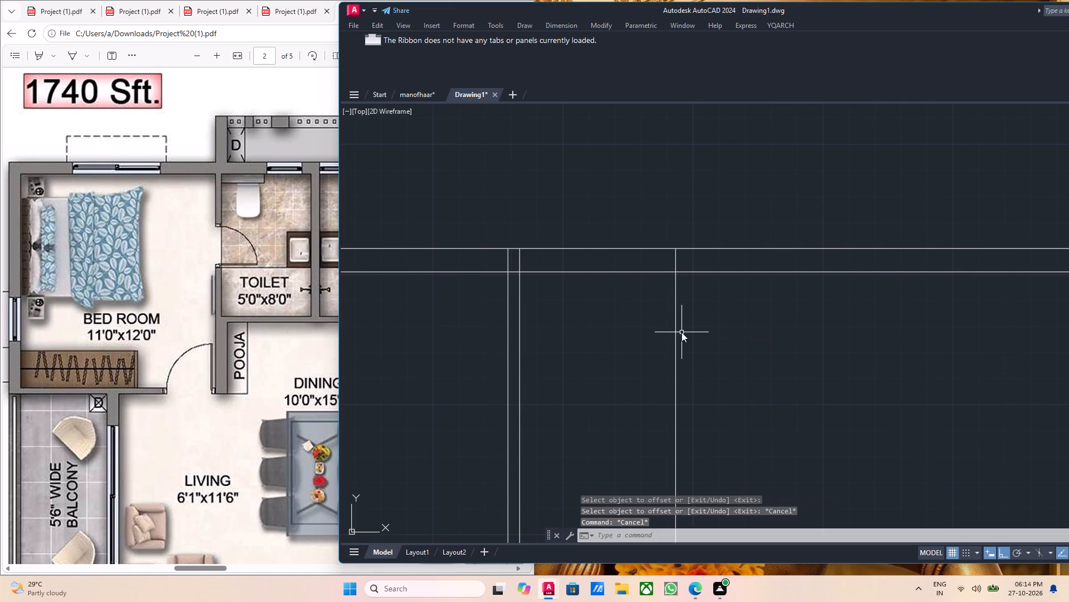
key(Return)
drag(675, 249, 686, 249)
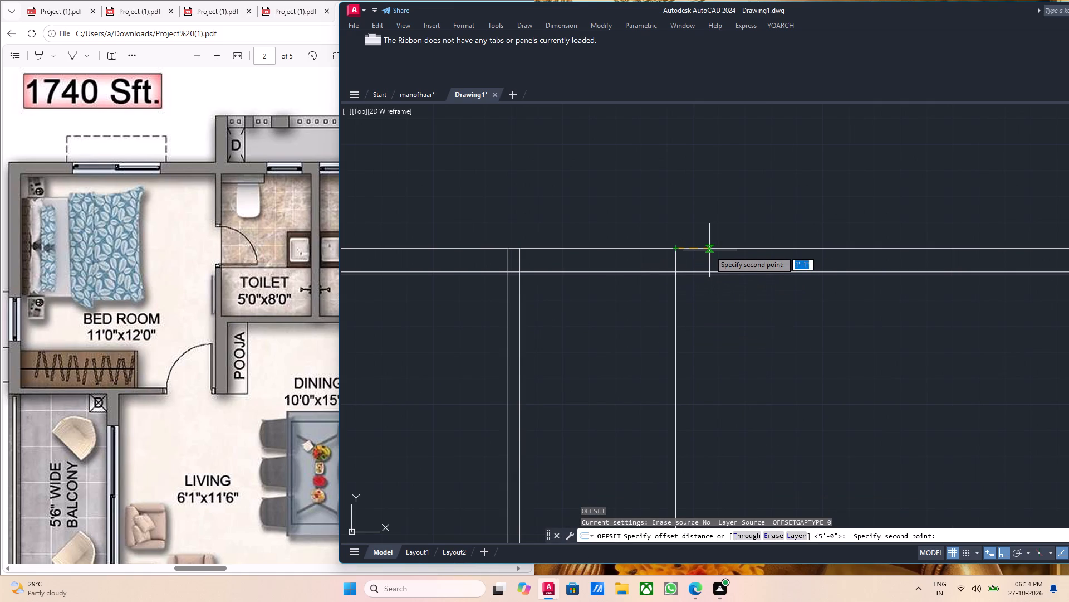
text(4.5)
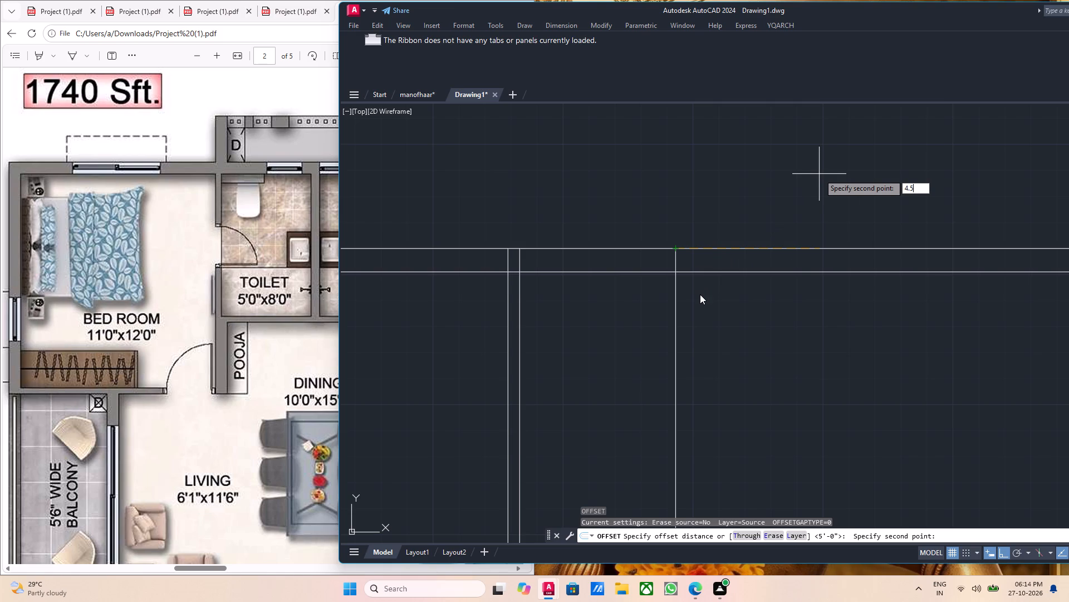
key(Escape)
Offset the first toilet's right-hand ray 6" to the right to form the wall beyond the toilet.
drag(692, 334, 680, 337)
click(653, 337)
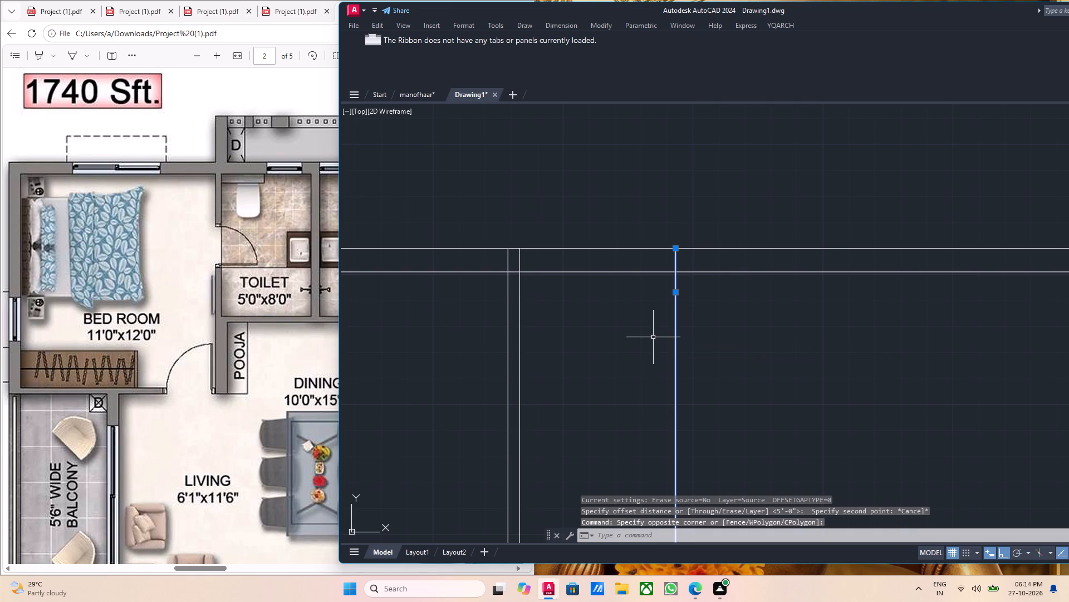
key(o)
key(Return)
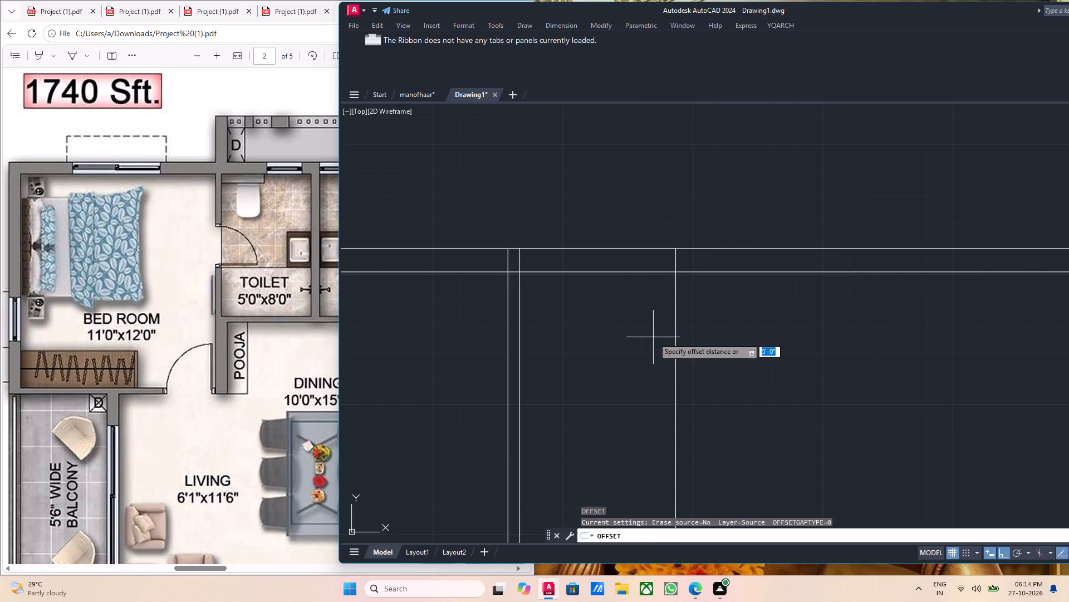
drag(678, 250, 699, 245)
key(6)
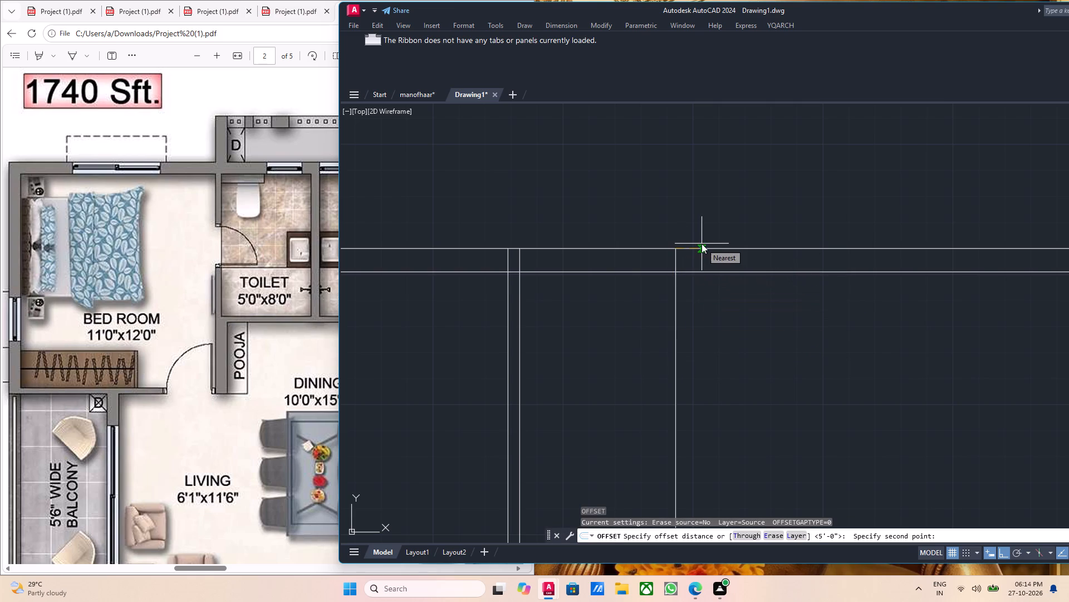
key(Return)
click(735, 338)
scroll(751, 336, down, 3)
middle_drag(733, 352, 672, 314)
key(Escape)
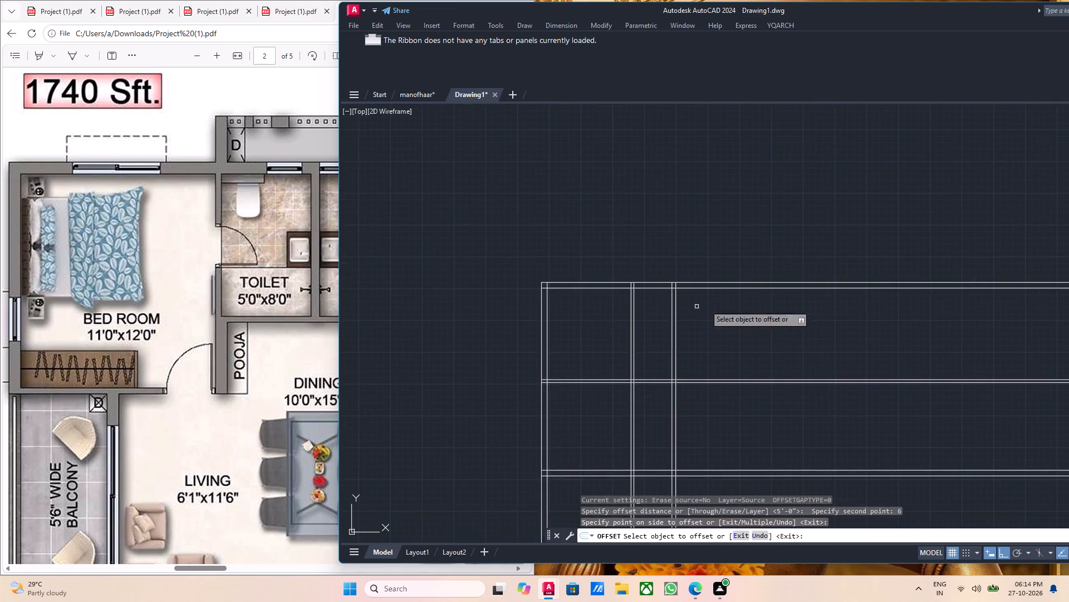
Examine the brochure's two toilets, the adjoining bedroom and the drawing room for the rooms right of the first toilet.
middle_drag(729, 332, 692, 278)
scroll(695, 276, down, 1)
middle_drag(699, 276, 679, 282)
scroll(703, 276, up, 1)
middle_drag(701, 279, 689, 283)
scroll(688, 283, down, 1)
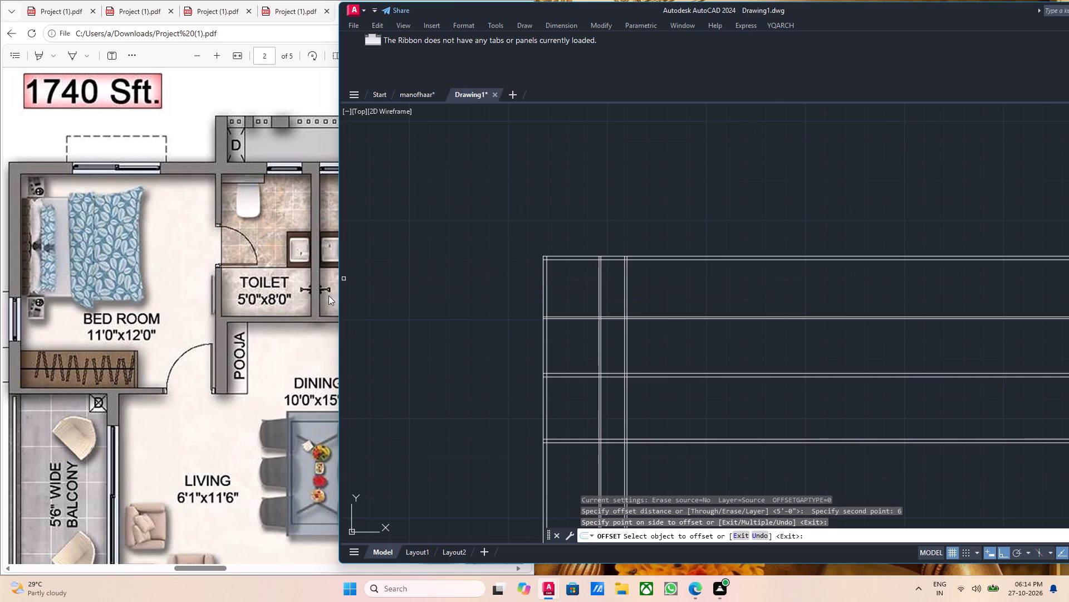
middle_drag(100, 311, 154, 319)
scroll(769, 271, up, 1)
scroll(737, 298, down, 4)
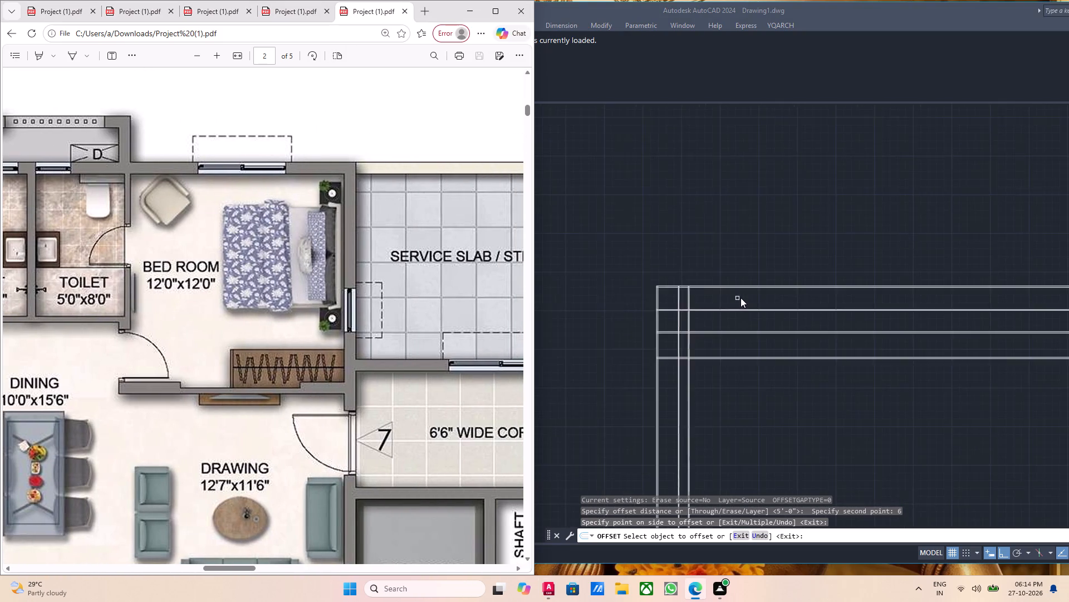
middle_drag(740, 300, 769, 313)
scroll(728, 313, up, 3)
key(Escape)
middle_drag(733, 314, 760, 344)
middle_drag(752, 332, 800, 358)
scroll(796, 349, down, 1)
scroll(758, 322, up, 2)
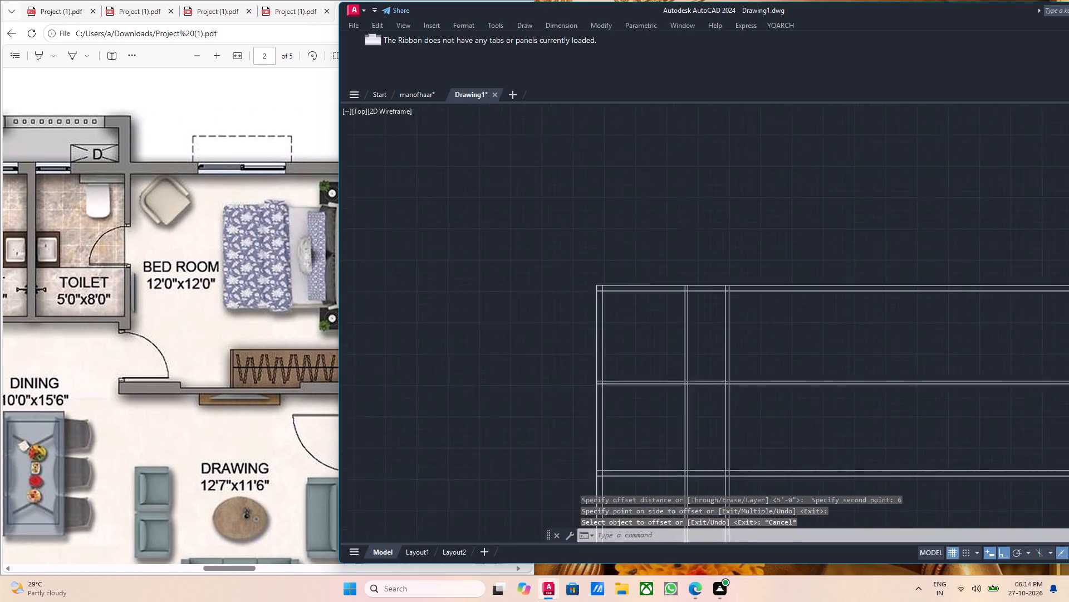
scroll(757, 315, up, 2)
middle_drag(756, 331, 771, 303)
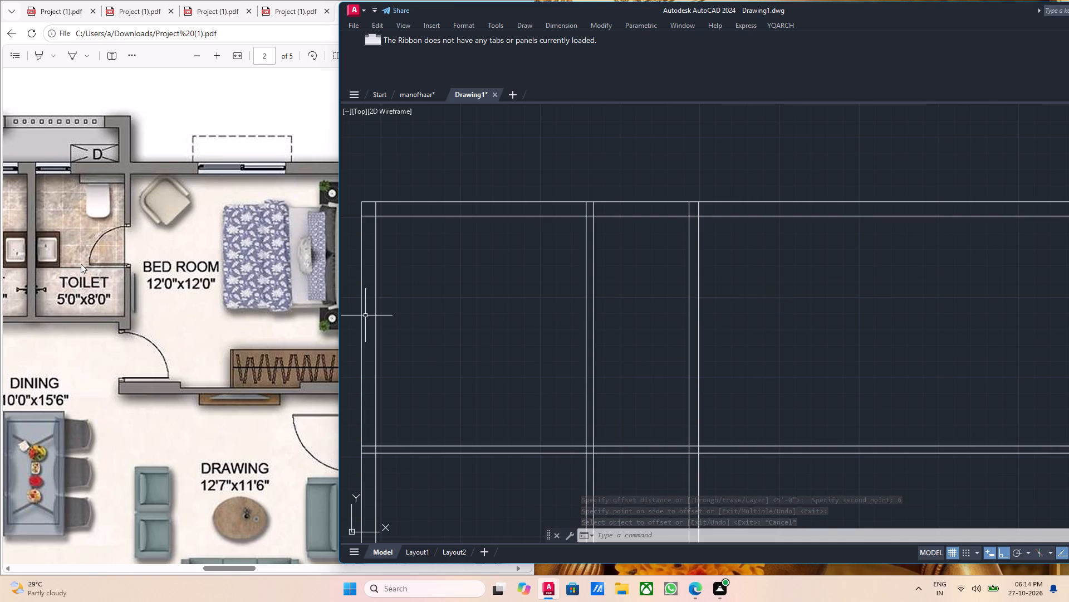
middle_drag(124, 298, 173, 302)
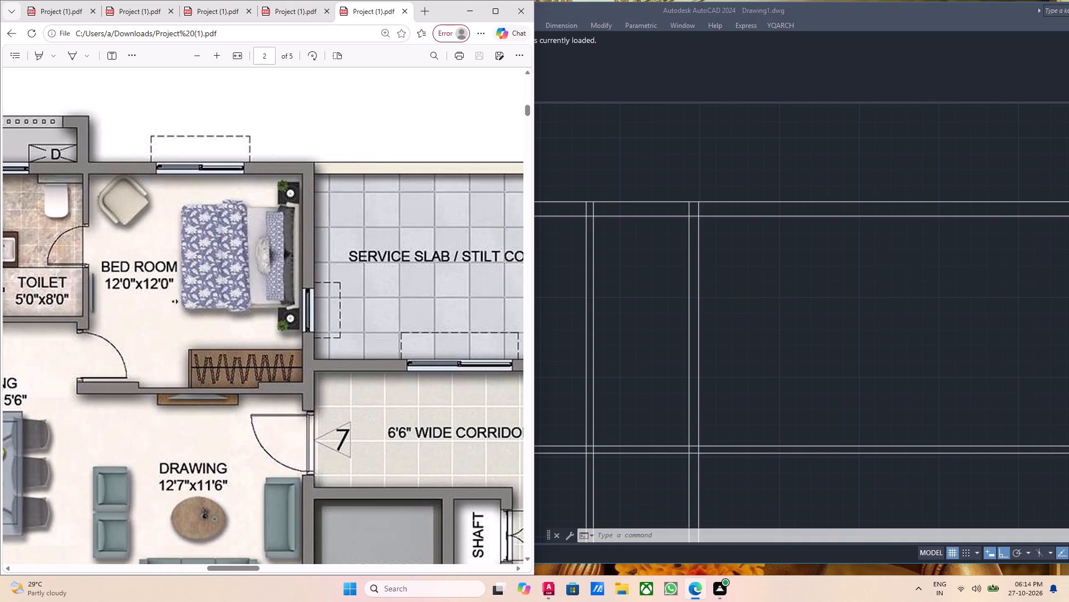
middle_drag(173, 302, 187, 305)
scroll(215, 298, down, 2)
middle_drag(206, 285, 174, 288)
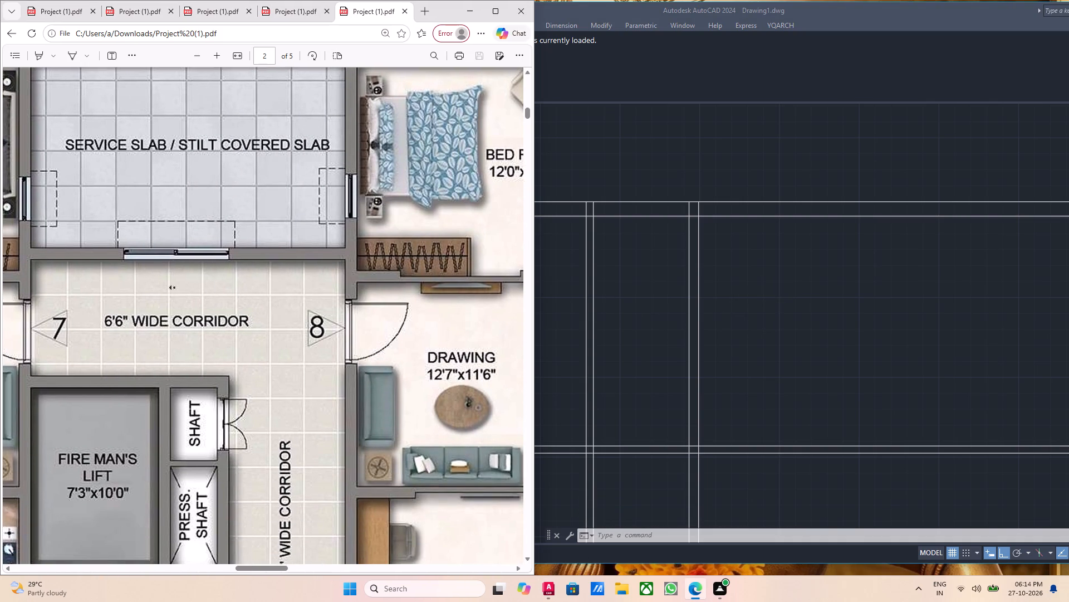
middle_drag(174, 288, 165, 289)
scroll(165, 289, down, 2)
middle_drag(193, 286, 133, 287)
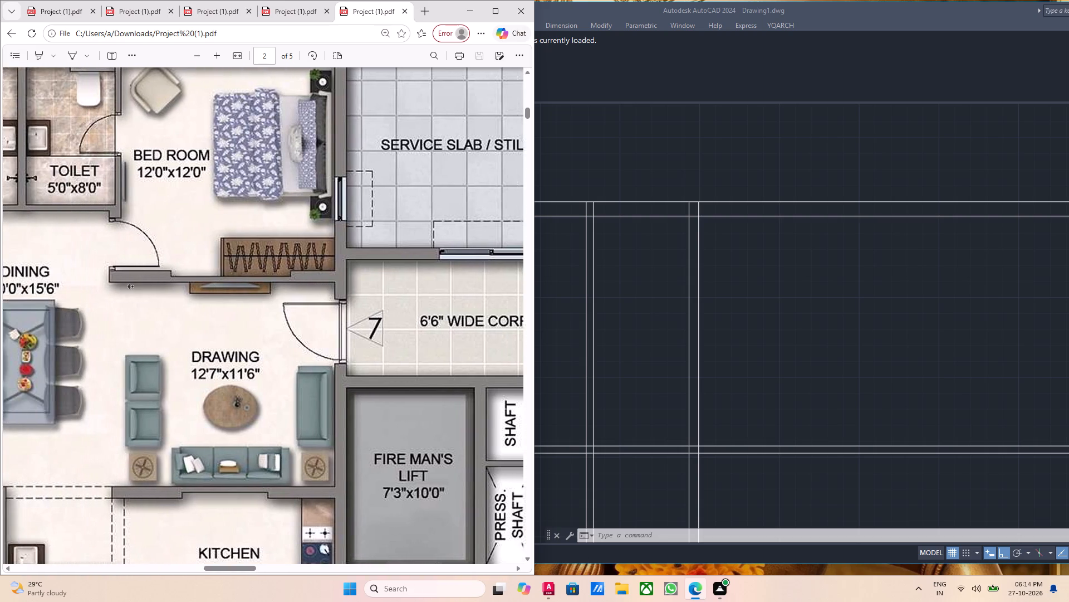
middle_drag(133, 287, 133, 315)
scroll(189, 297, up, 3)
scroll(659, 325, down, 3)
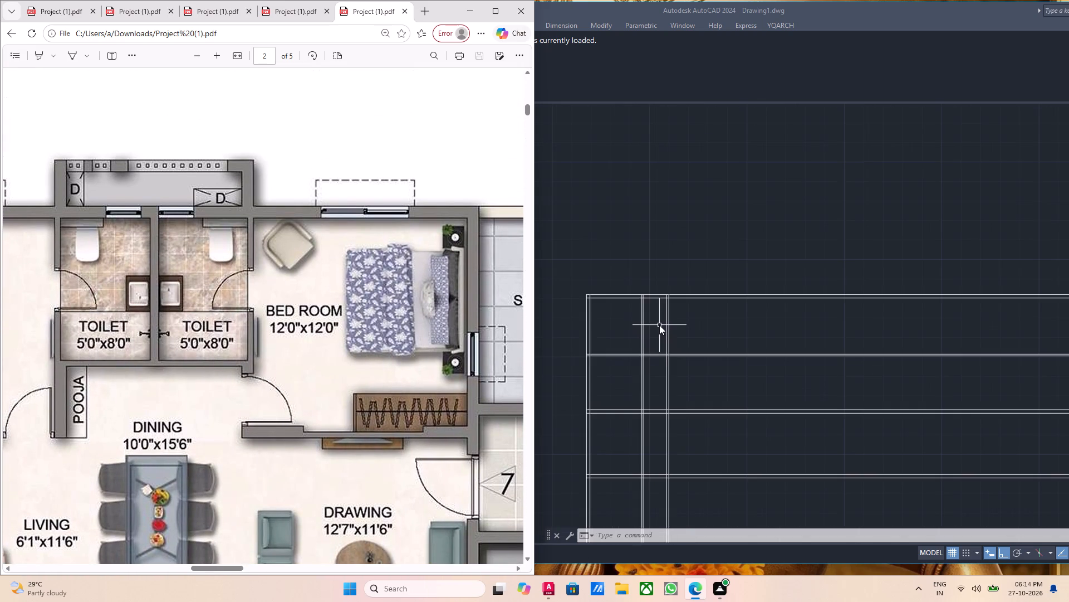
middle_drag(660, 325, 612, 333)
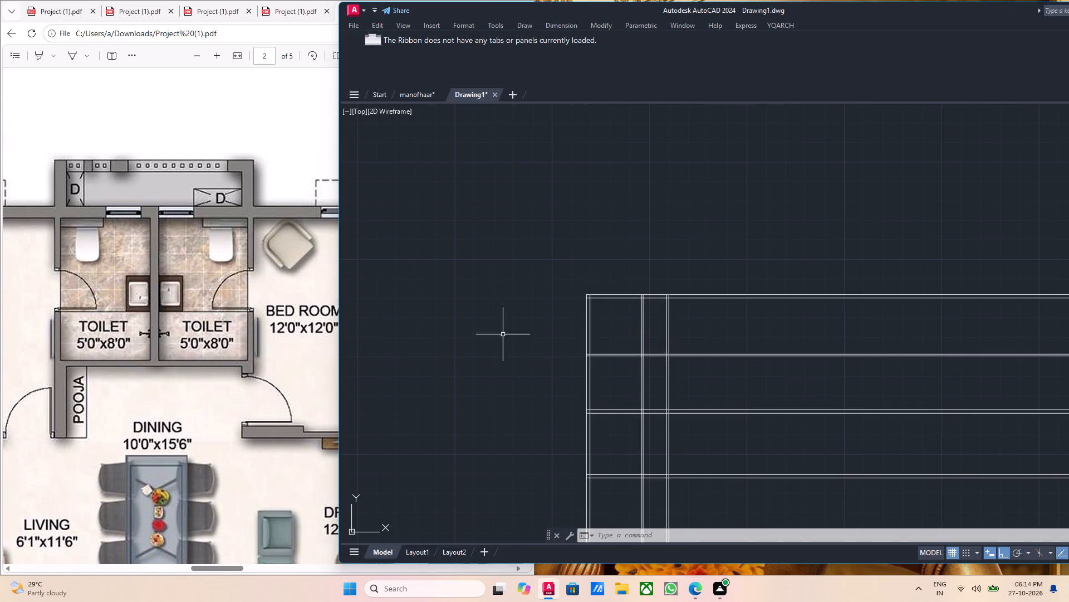
scroll(282, 342, up, 1)
middle_drag(192, 340, 220, 340)
scroll(715, 371, up, 2)
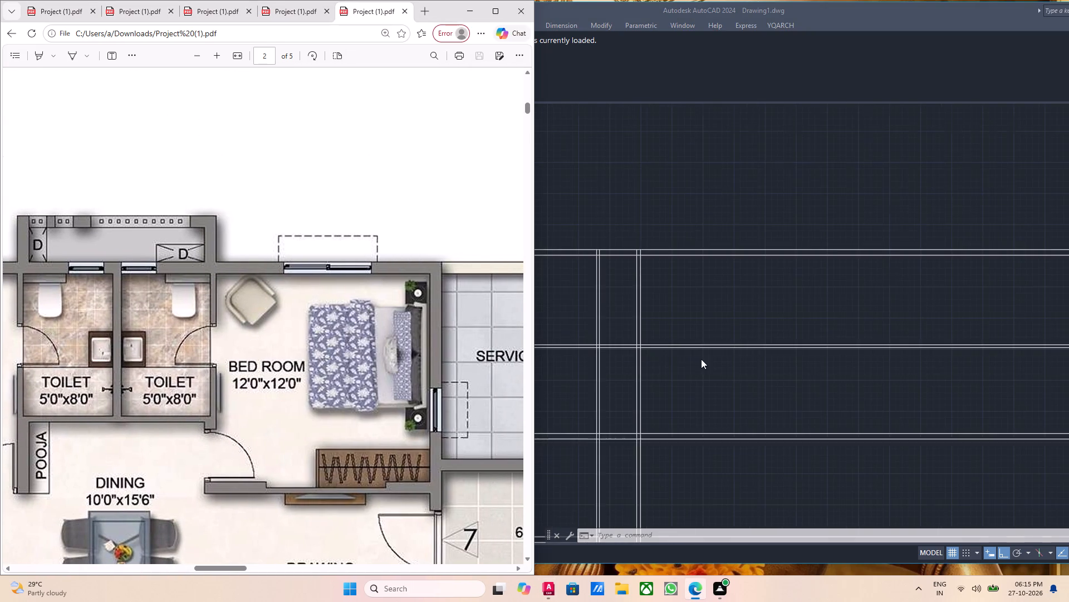
Offset the right line of the toilet wall 12' to the right to match the width of the brochure's second bedroom.
middle_drag(616, 333, 625, 396)
key(grave)
key(Tab)
scroll(606, 307, up, 2)
key(grave)
key(Escape)
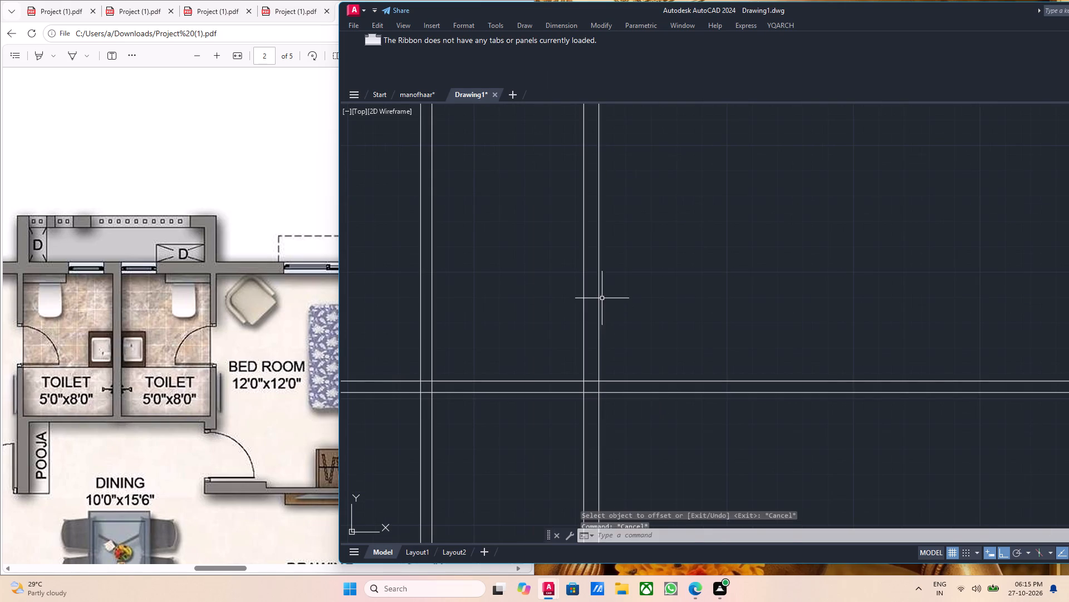
click(597, 298)
double_click(600, 295)
click(595, 292)
middle_drag(663, 305, 647, 310)
key(o)
key(Return)
scroll(610, 251, up, 1)
middle_drag(621, 362, 621, 373)
scroll(643, 320, down, 4)
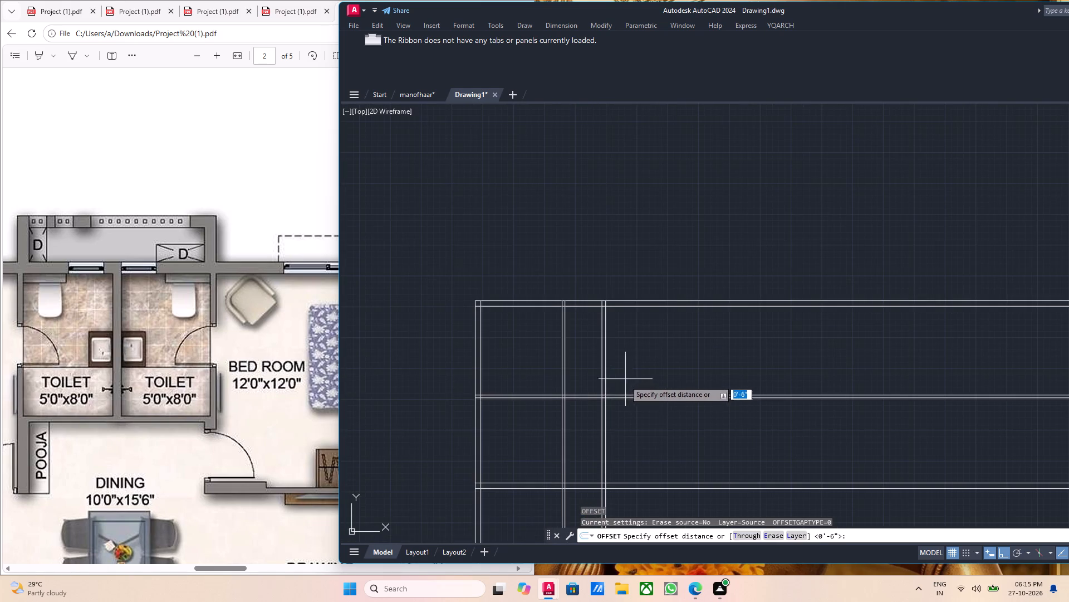
middle_click(621, 399)
scroll(595, 312, up, 4)
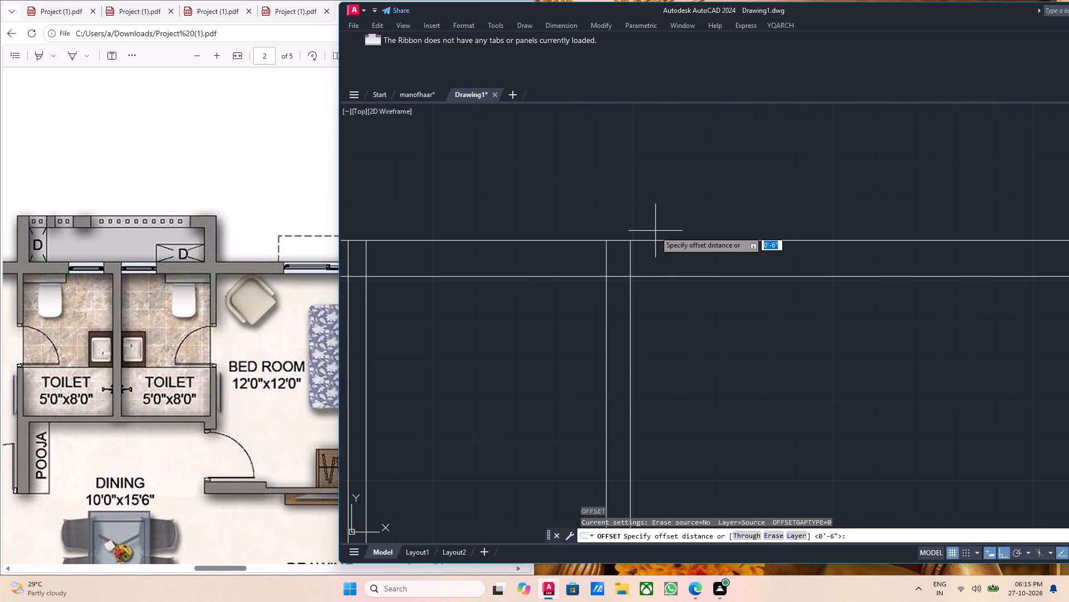
click(632, 238)
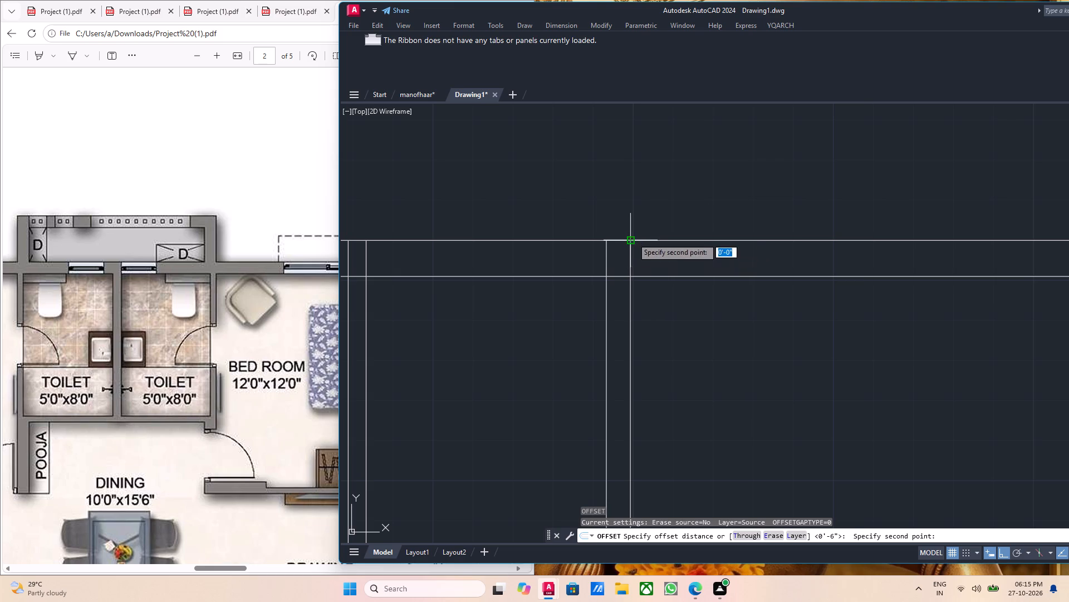
text(12')
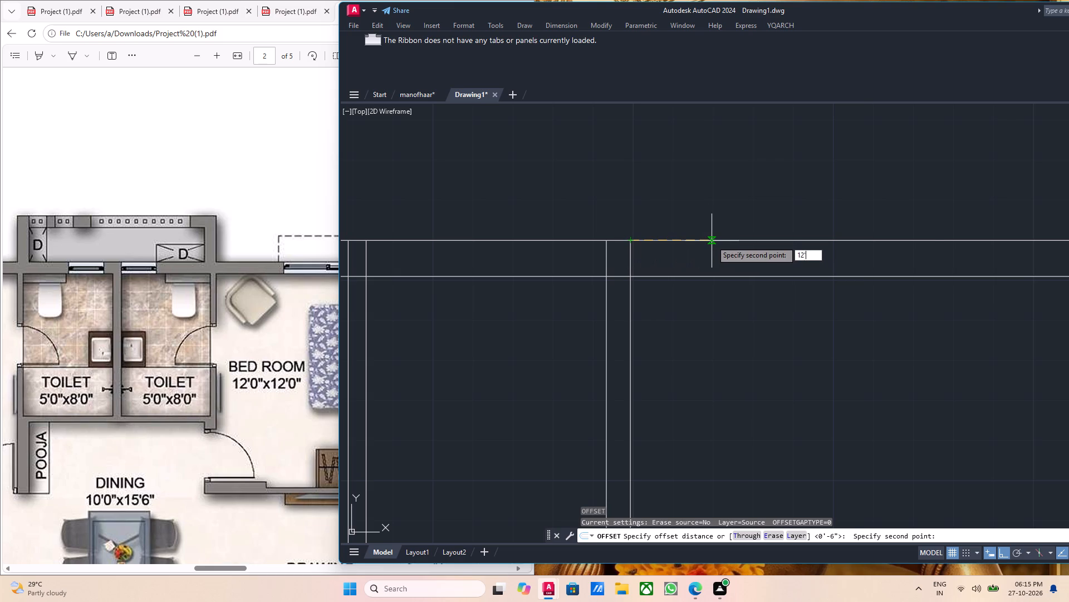
key(Return)
scroll(870, 331, down, 3)
middle_drag(846, 347, 813, 355)
click(823, 358)
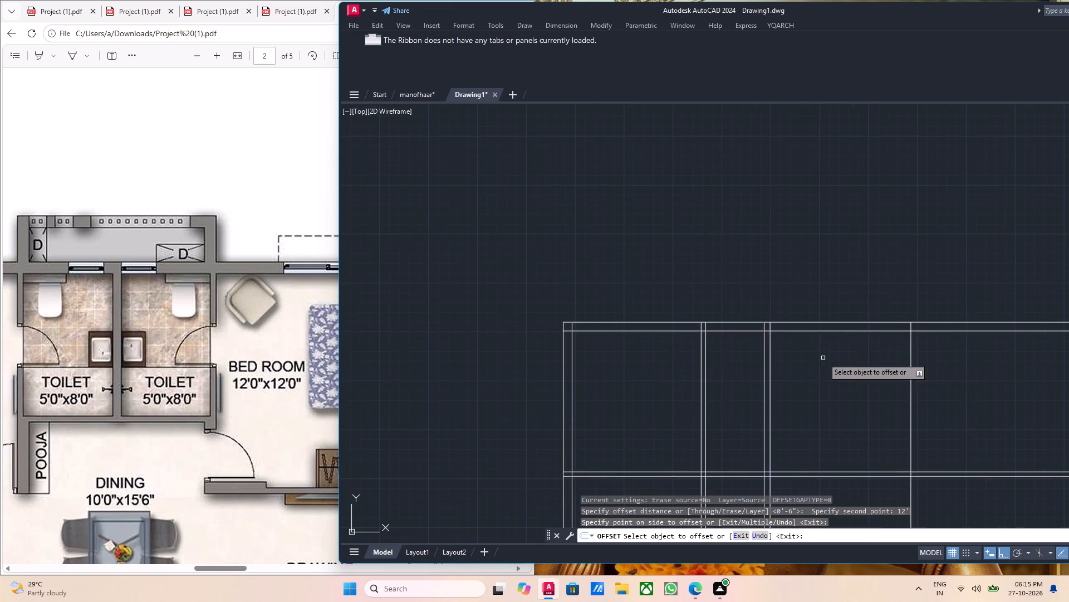
middle_drag(849, 370, 779, 351)
key(Escape)
Offset the second bedroom's right-hand ray 9" to the right to form its outer wall.
scroll(875, 356, up, 2)
middle_drag(861, 360, 849, 359)
drag(840, 356, 829, 352)
click(769, 336)
key(Escape)
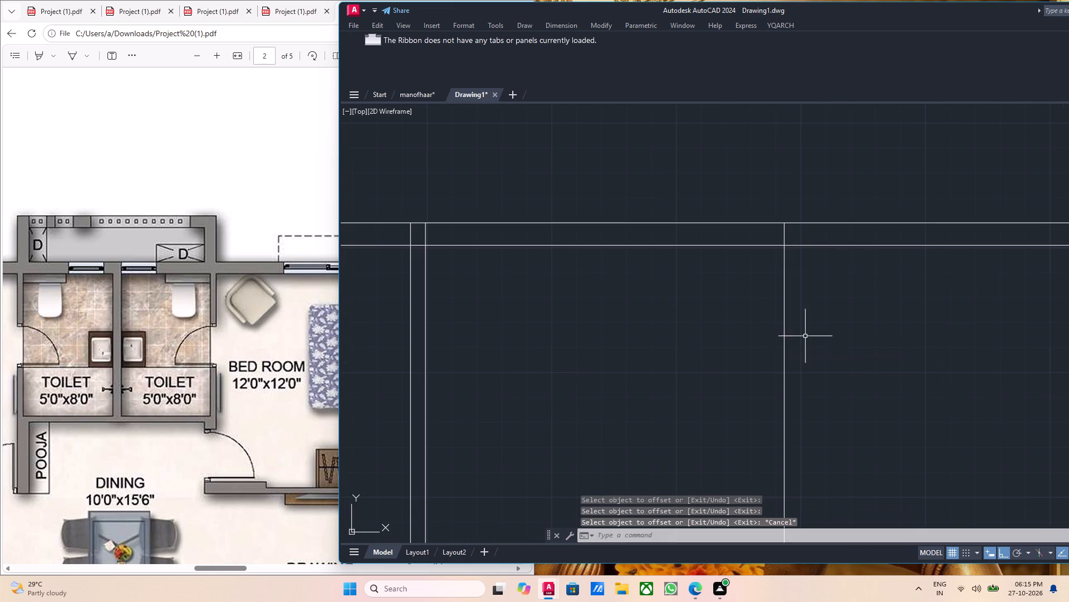
key(Escape)
drag(807, 338, 799, 337)
key(Escape)
click(769, 328)
key(Escape)
click(787, 324)
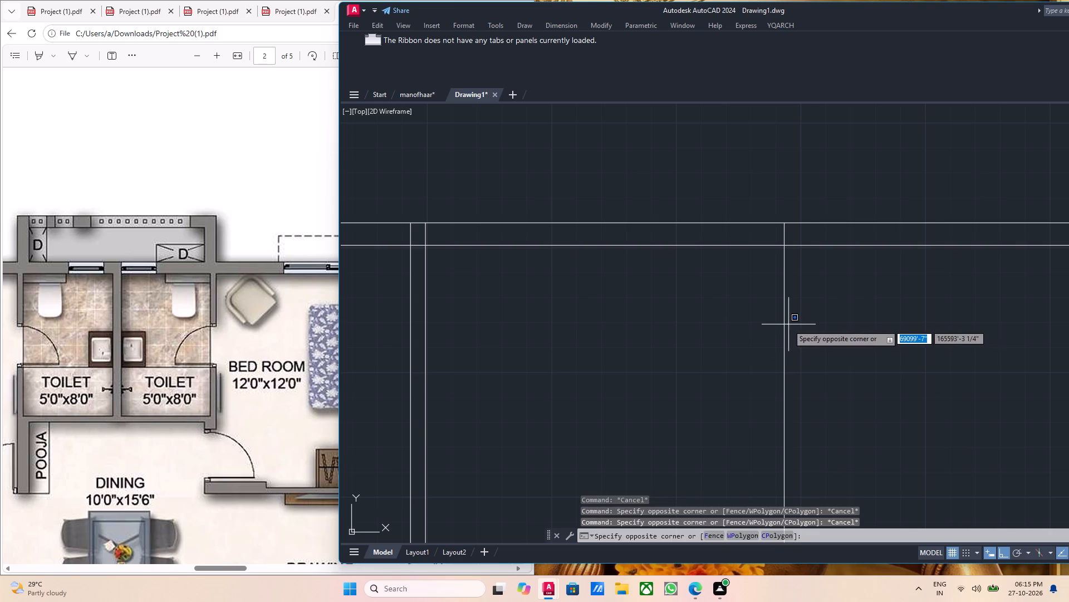
click(784, 324)
key(o)
key(Return)
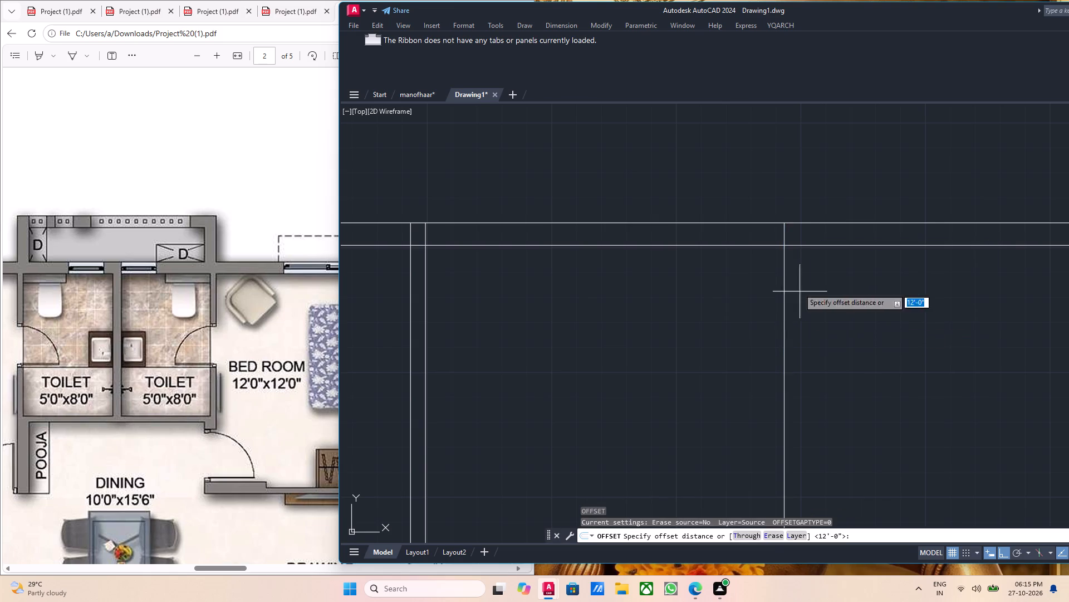
click(786, 226)
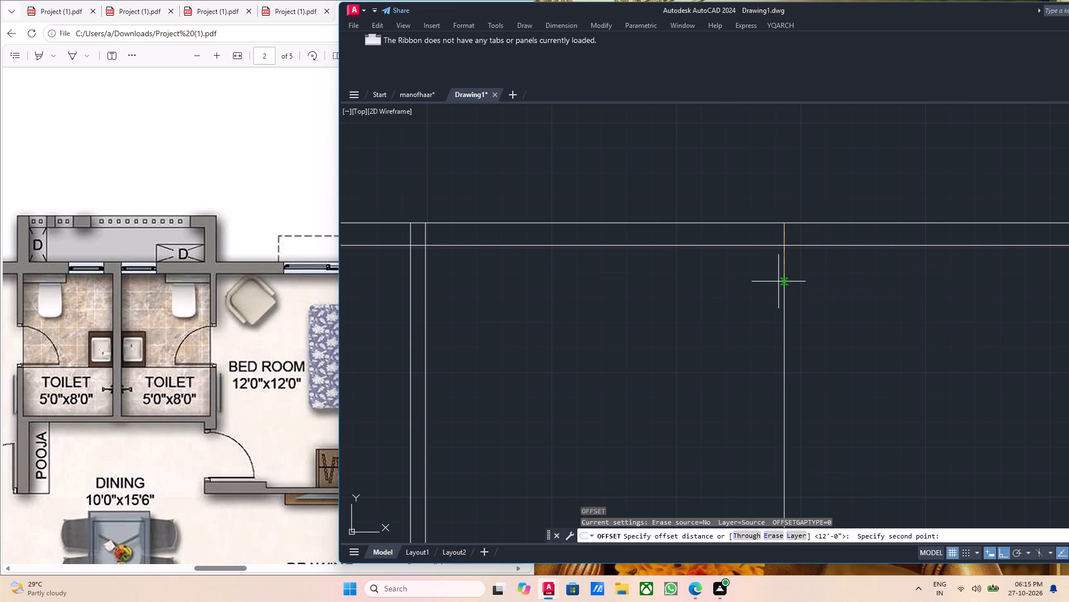
key(9)
key(Return)
click(849, 274)
scroll(849, 275, down, 3)
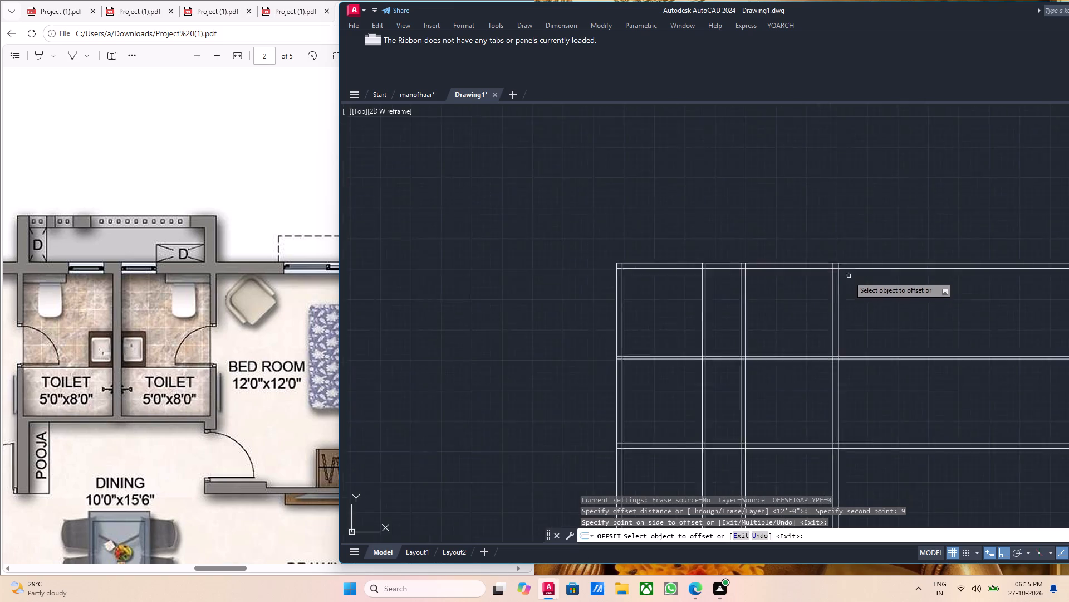
key(Escape)
Compare the brochure's overall 1740 Sft. apartment layout with the wall lines drafted so far.
scroll(849, 294, up, 1)
middle_drag(835, 304, 777, 309)
scroll(727, 318, down, 1)
middle_drag(725, 344, 714, 318)
middle_drag(713, 342, 690, 302)
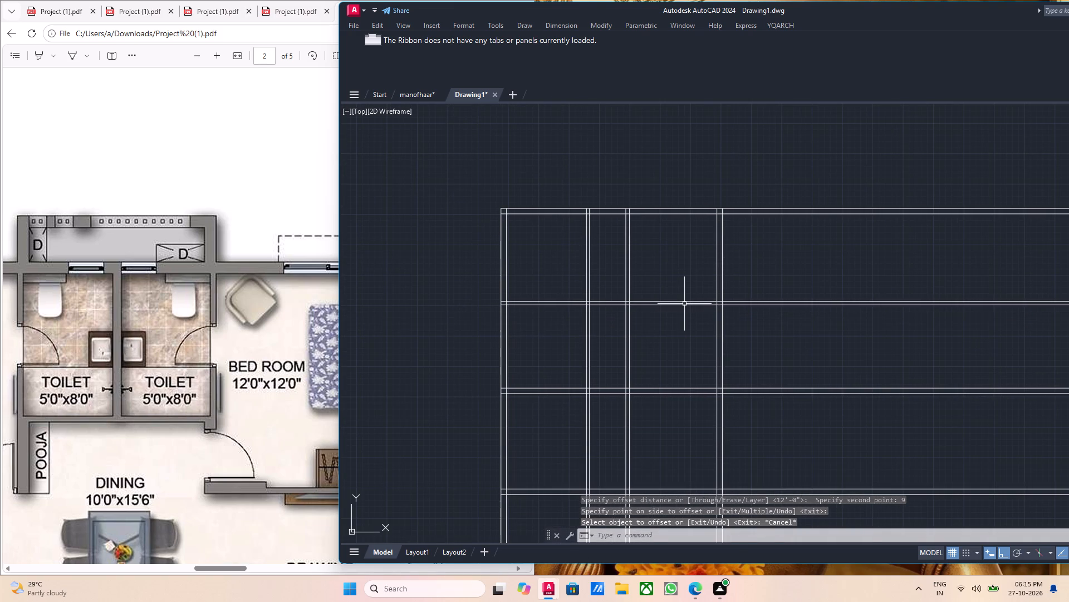
scroll(239, 327, down, 1)
scroll(195, 326, down, 2)
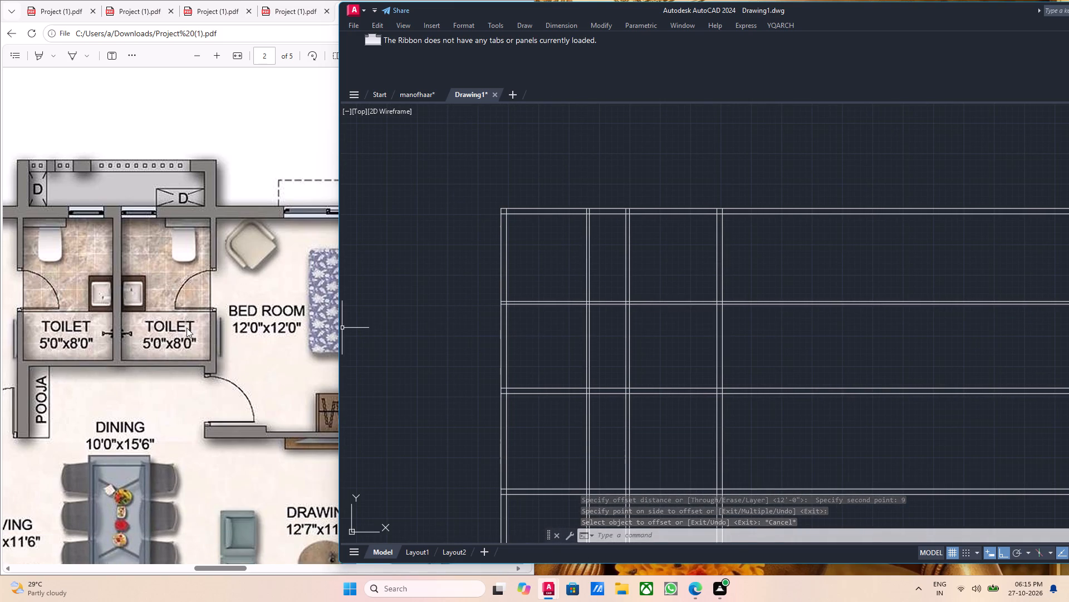
scroll(185, 326, up, 2)
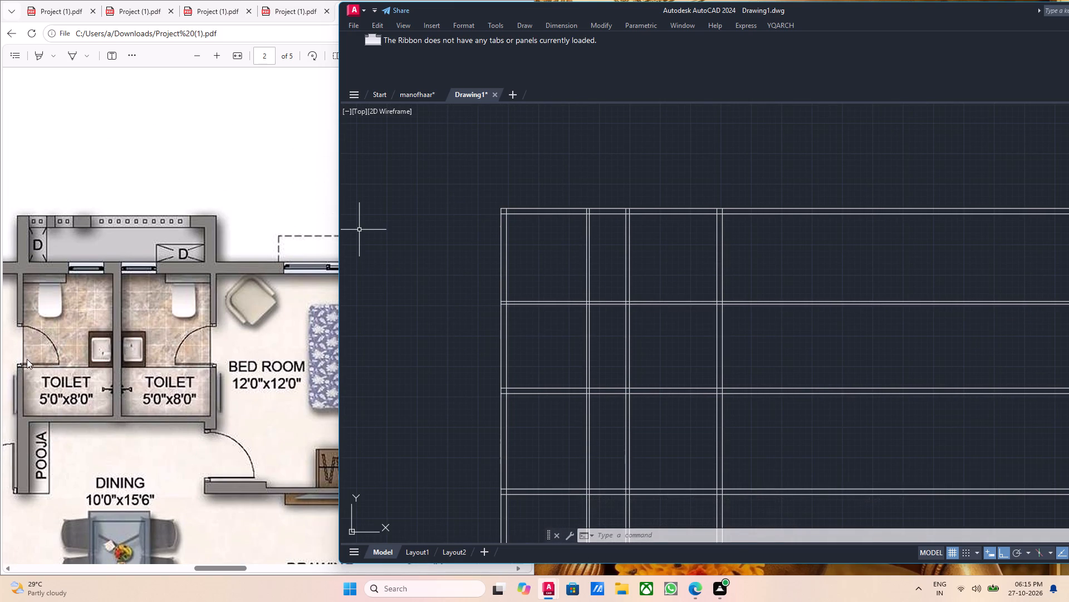
ctrl+scroll(105, 375, down, 2)
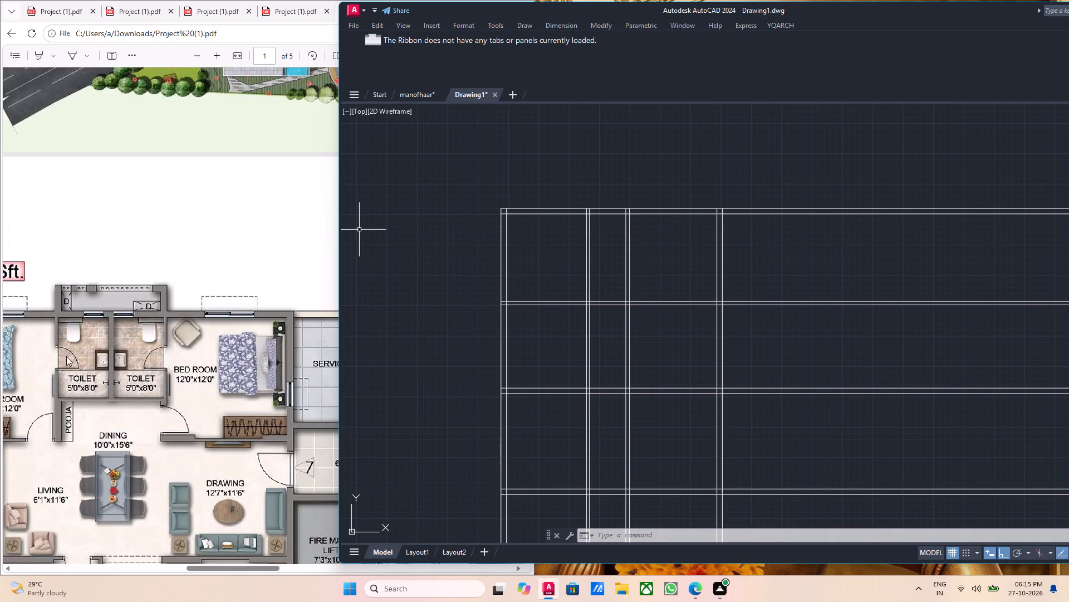
ctrl+scroll(66, 356, down, 4)
ctrl+scroll(12, 319, up, 2)
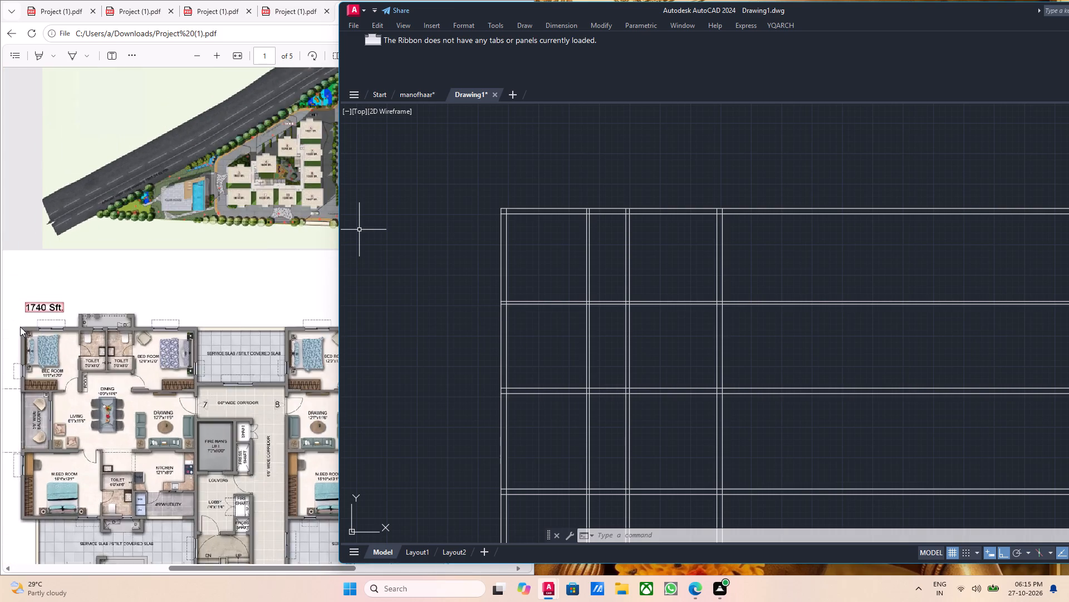
ctrl+scroll(20, 327, up, 3)
ctrl+scroll(23, 328, down, 3)
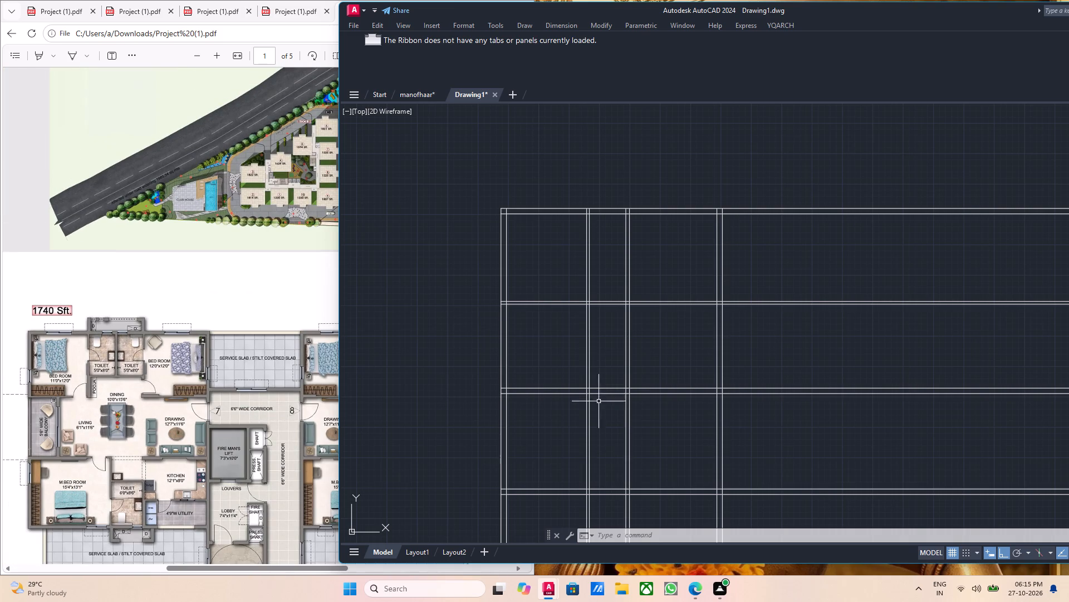
scroll(597, 396, up, 2)
scroll(596, 386, down, 4)
middle_drag(615, 415, 604, 377)
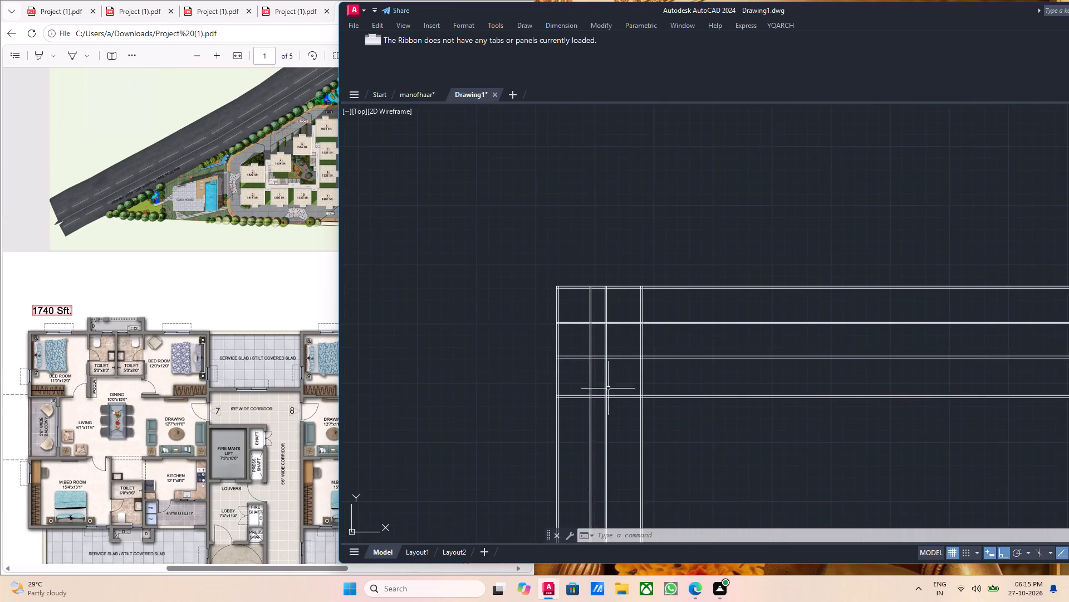
Compare the drafted wall grid in Drawing1 with the brochure's 1740 Sft. apartment plan.
middle_drag(608, 396, 606, 360)
middle_drag(608, 376, 604, 353)
middle_click(581, 374)
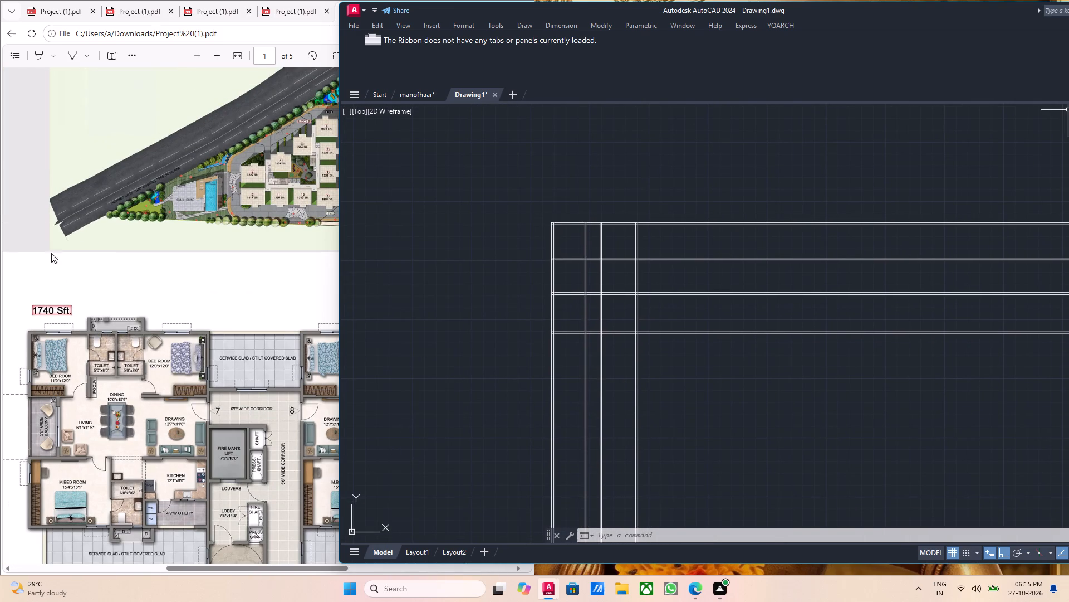
scroll(100, 441, up, 1)
scroll(85, 462, down, 4)
middle_drag(70, 396, 73, 408)
scroll(609, 392, up, 2)
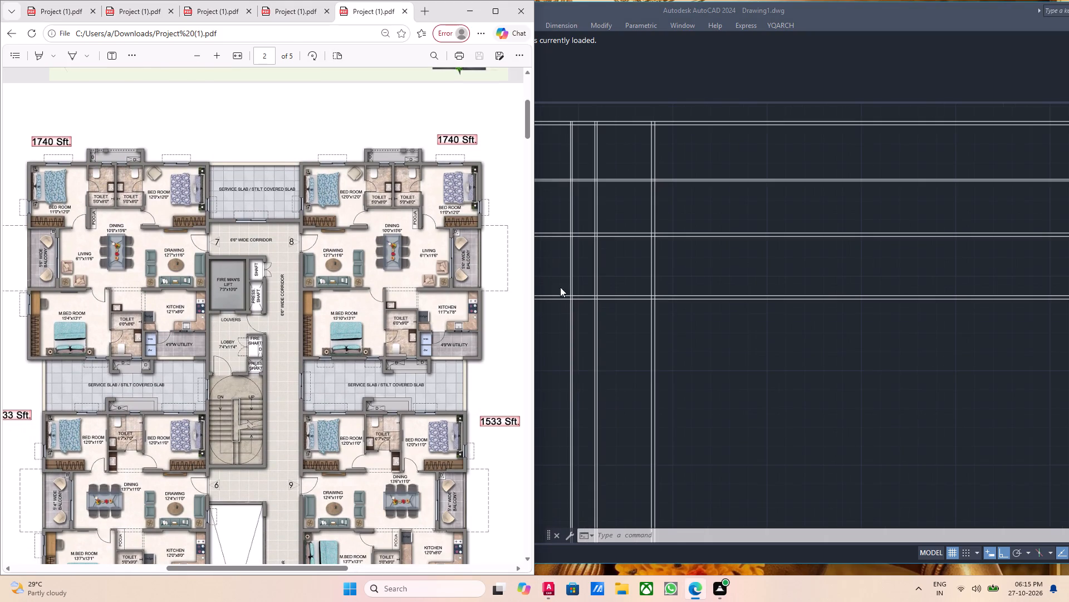
click(658, 128)
middle_drag(462, 275, 493, 198)
middle_drag(439, 263, 420, 247)
middle_drag(417, 315, 391, 297)
middle_drag(560, 283, 425, 478)
middle_drag(468, 371, 546, 401)
scroll(540, 397, down, 1)
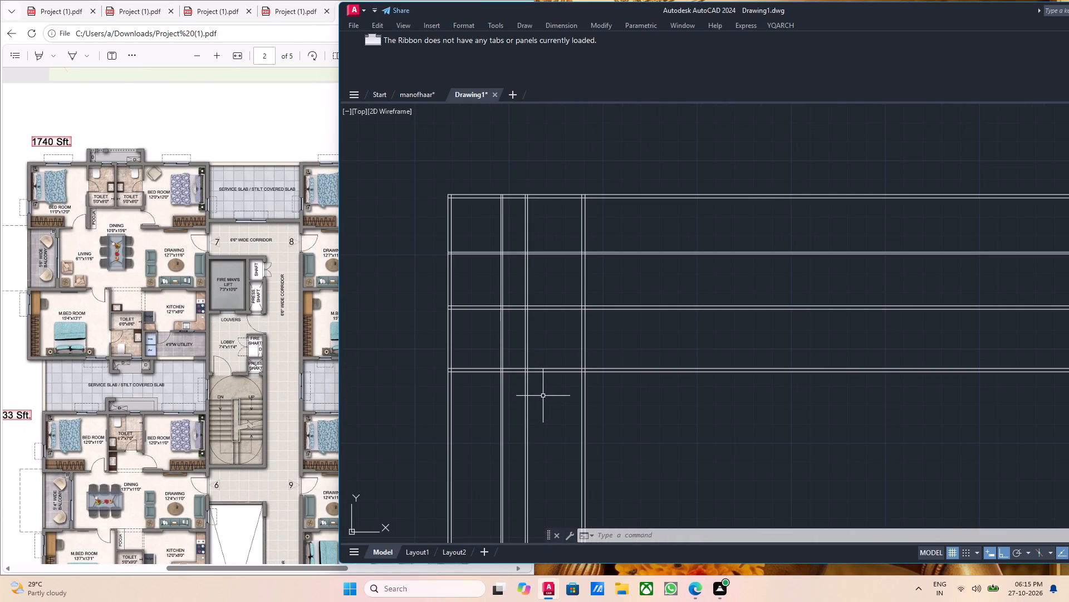
middle_drag(549, 394, 548, 412)
middle_drag(522, 375, 536, 411)
middle_drag(522, 383, 535, 395)
middle_drag(530, 410, 483, 410)
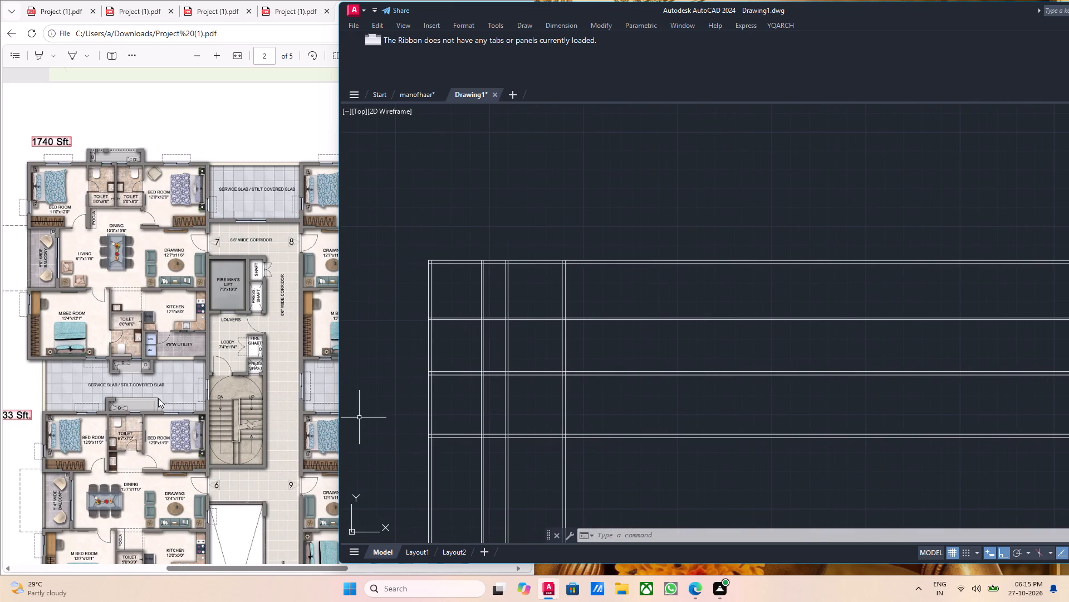
Examine the brochure's kitchen, utility, adjoining toilet and drawing room for their sizes and wall positions.
scroll(123, 348, up, 3)
ctrl+scroll(146, 478, down, 4)
ctrl+scroll(149, 455, up, 5)
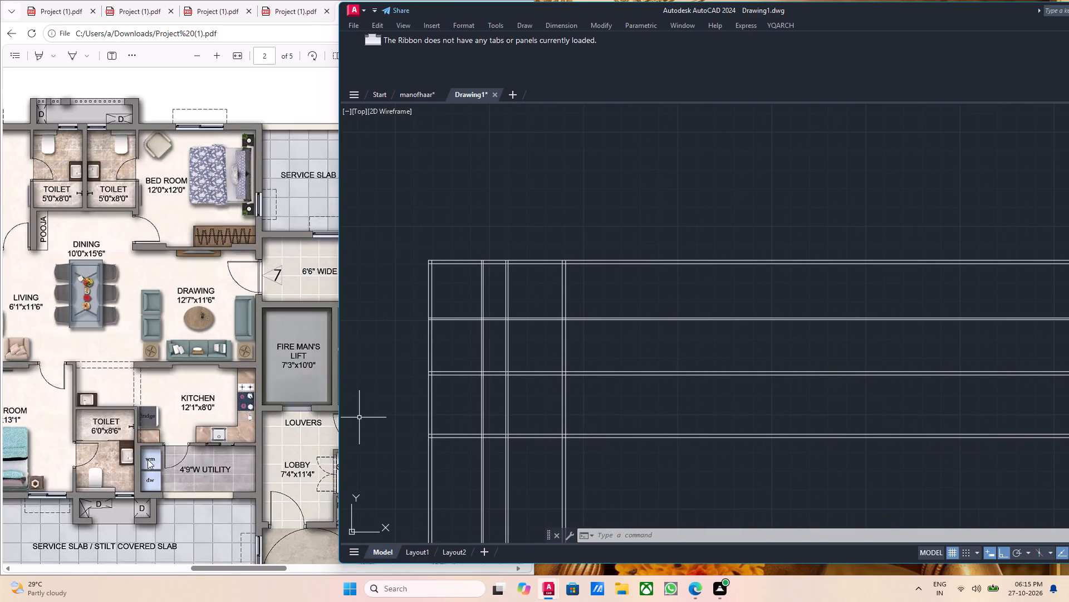
ctrl+scroll(148, 459, up, 1)
scroll(159, 455, down, 1)
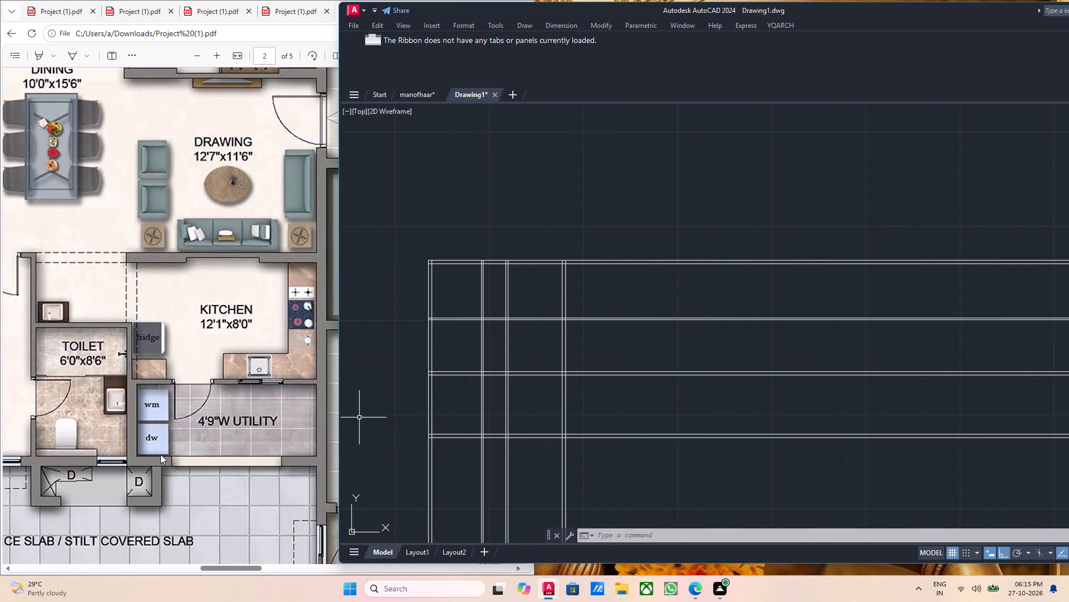
scroll(170, 440, up, 3)
scroll(185, 442, down, 1)
middle_click(342, 430)
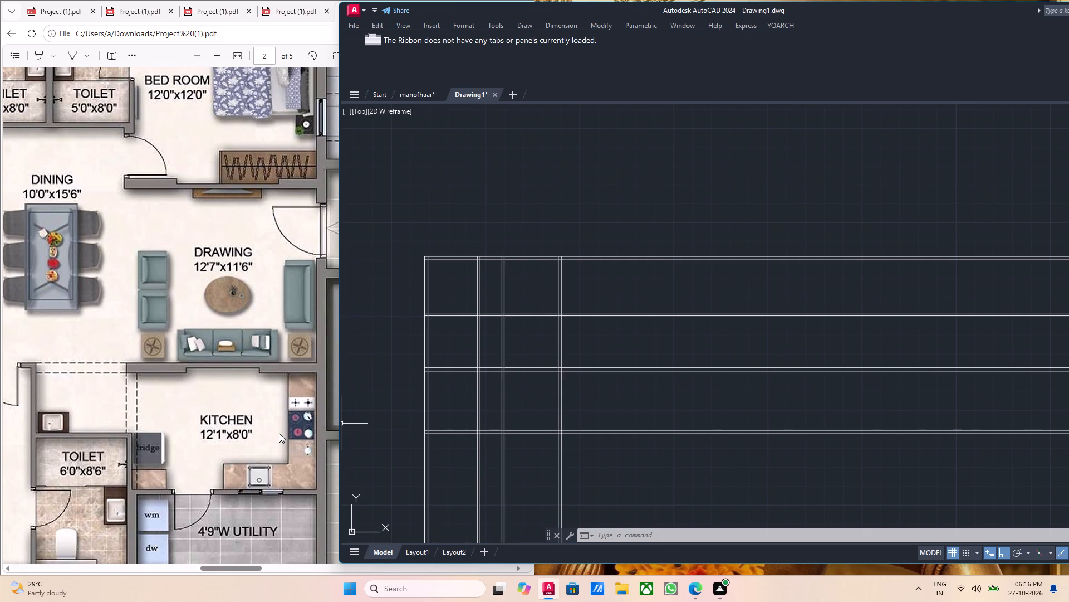
scroll(279, 433, down, 2)
middle_drag(493, 452, 496, 485)
middle_drag(501, 424, 504, 433)
middle_drag(507, 407, 513, 423)
middle_drag(511, 417, 516, 427)
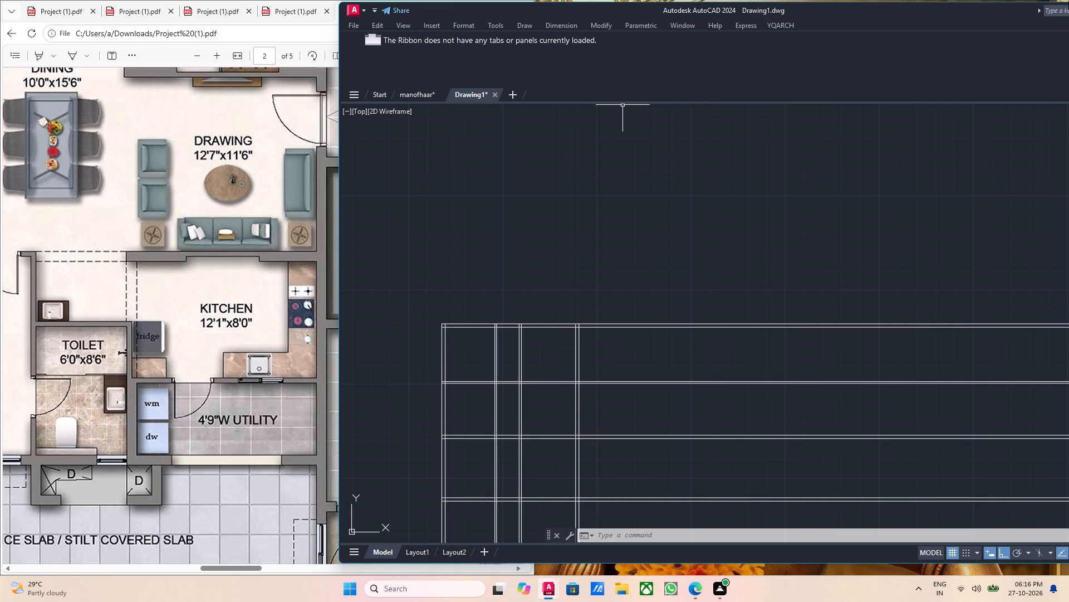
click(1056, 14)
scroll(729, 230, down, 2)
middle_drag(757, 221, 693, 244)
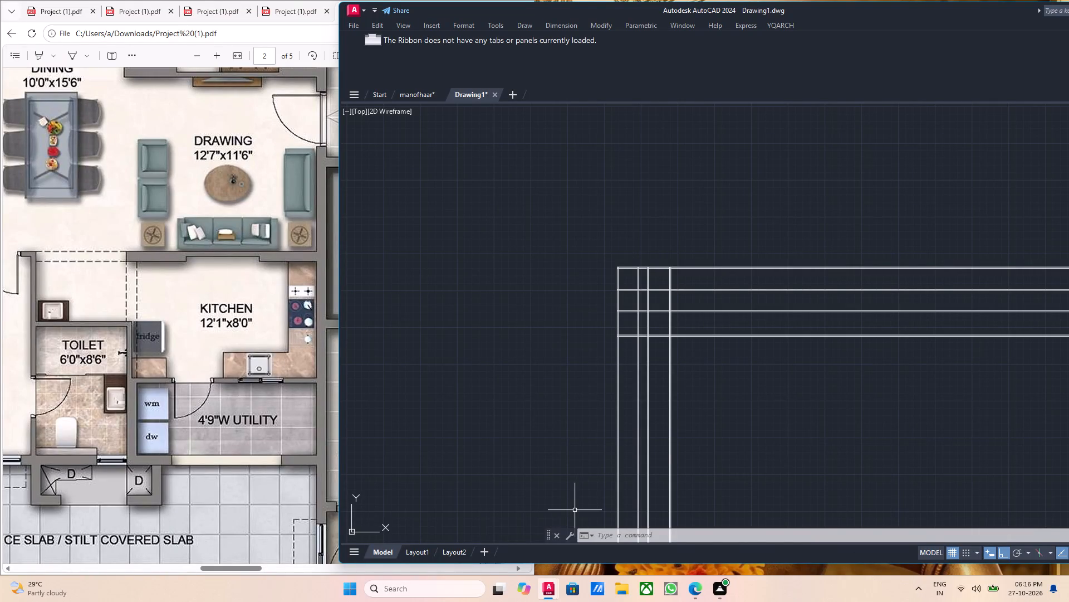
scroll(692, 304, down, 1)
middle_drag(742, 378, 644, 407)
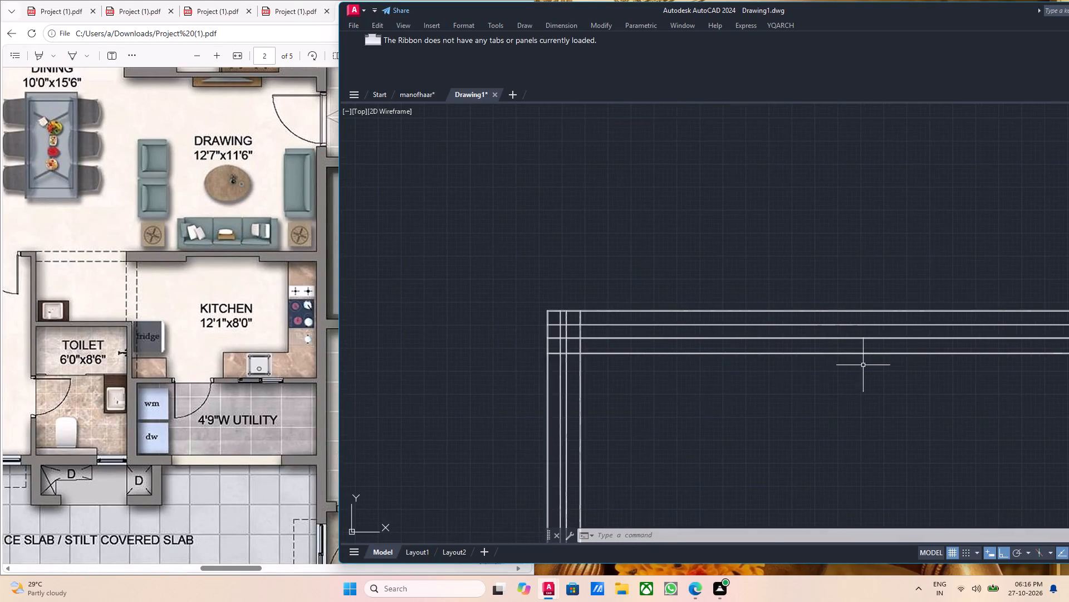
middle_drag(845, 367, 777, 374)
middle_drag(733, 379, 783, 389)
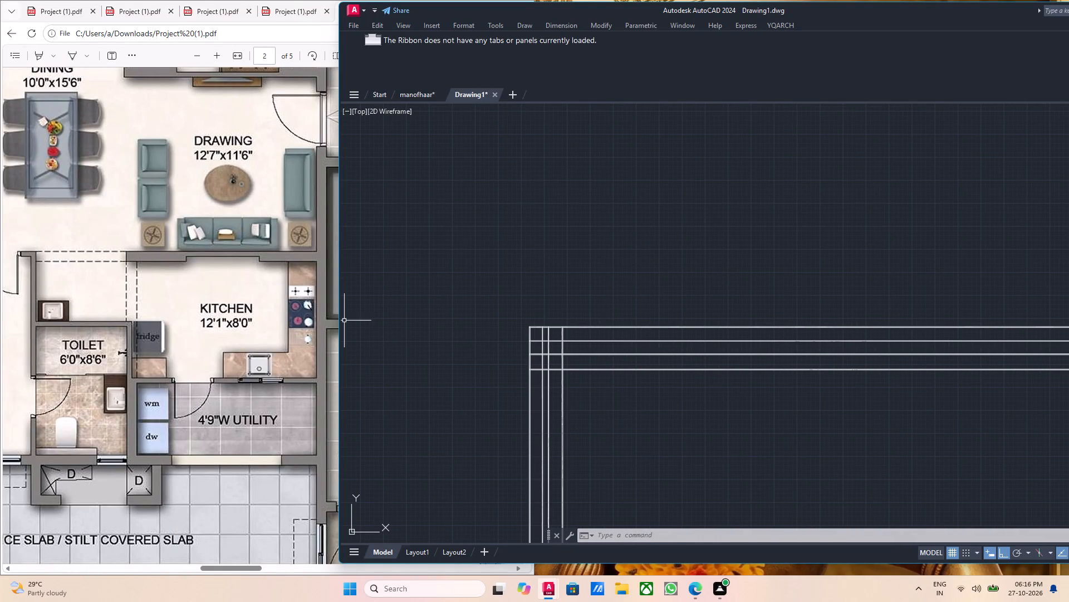
Examine the brochure's 12'0"x12'0" bedroom, service slab, corridor and lift area beside the 1740 Sft. apartment.
ctrl+scroll(194, 351, up, 2)
ctrl+scroll(194, 351, down, 5)
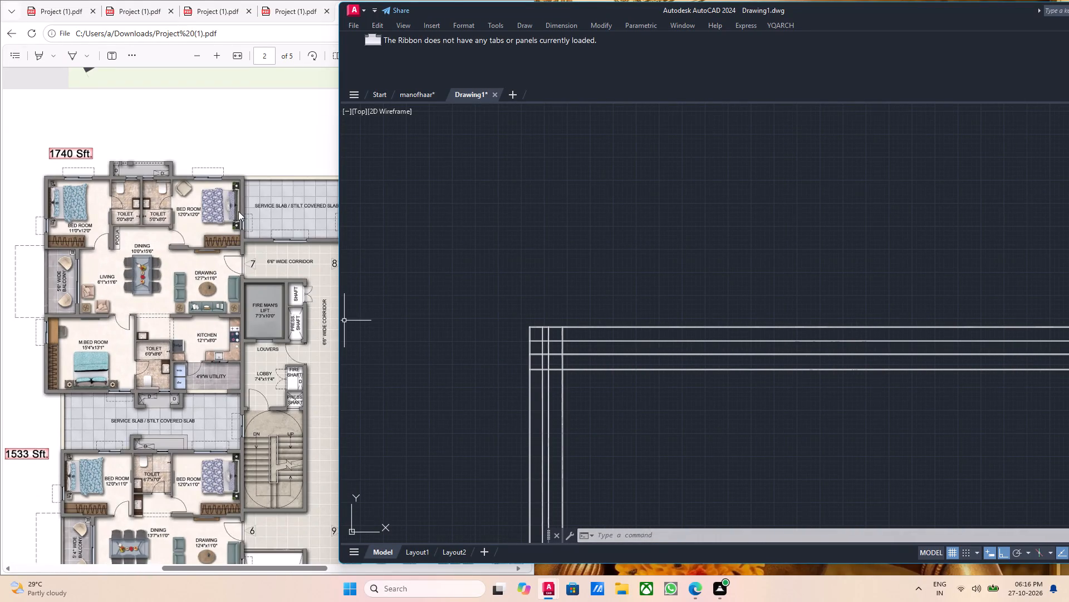
scroll(238, 211, up, 3)
scroll(223, 376, down, 2)
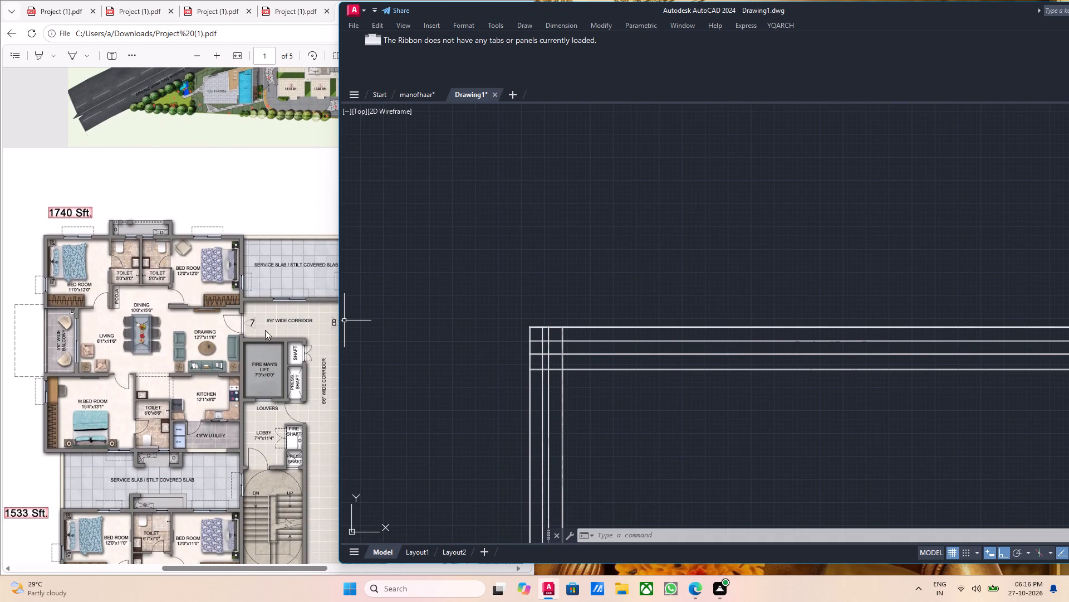
ctrl+scroll(234, 316, up, 2)
ctrl+scroll(234, 316, down, 4)
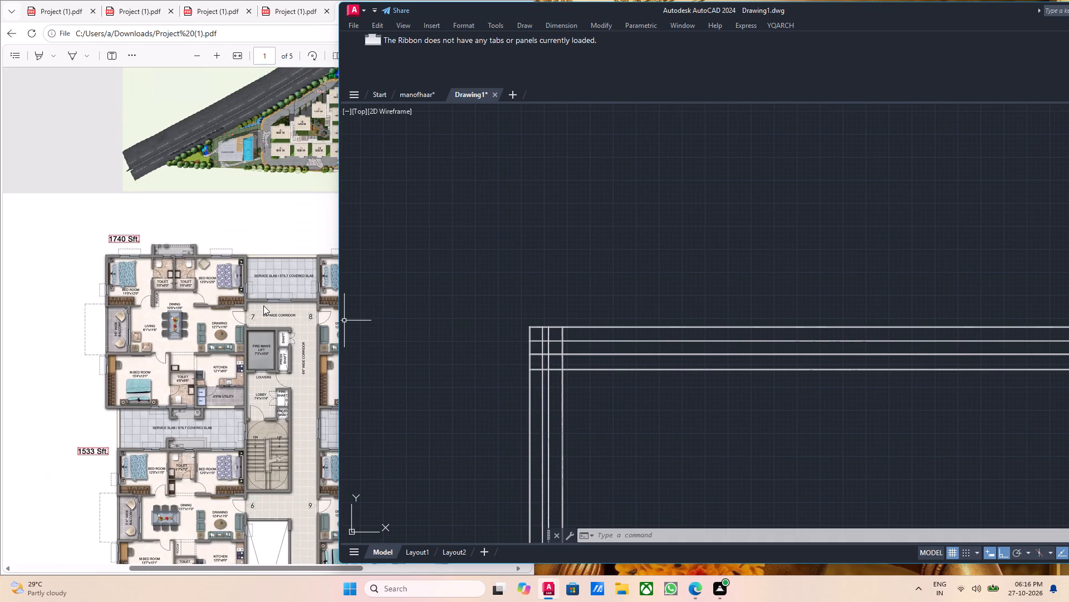
ctrl+scroll(330, 285, up, 4)
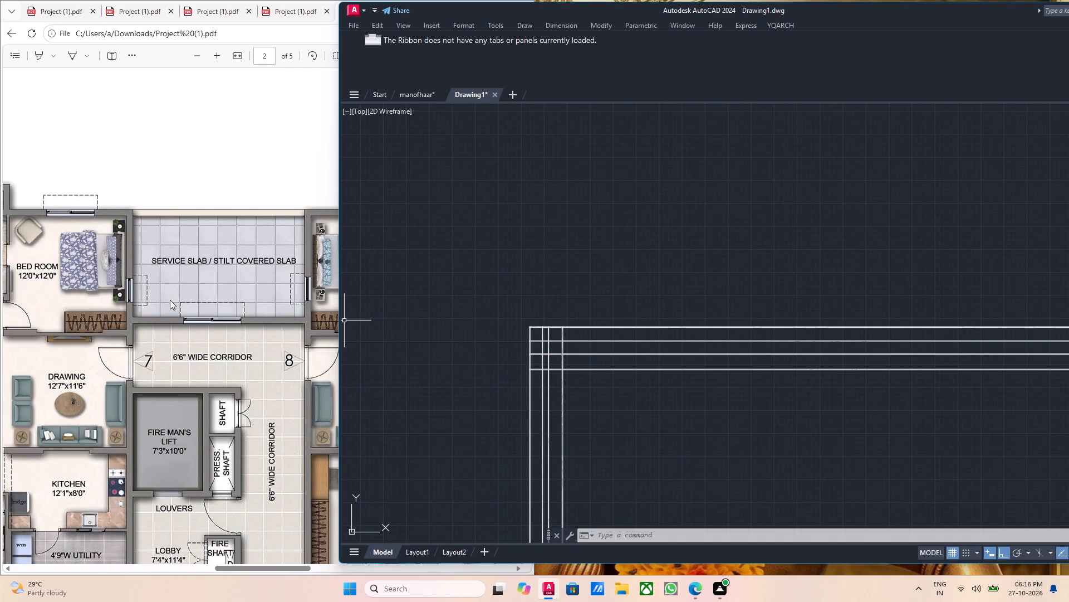
scroll(139, 324, down, 2)
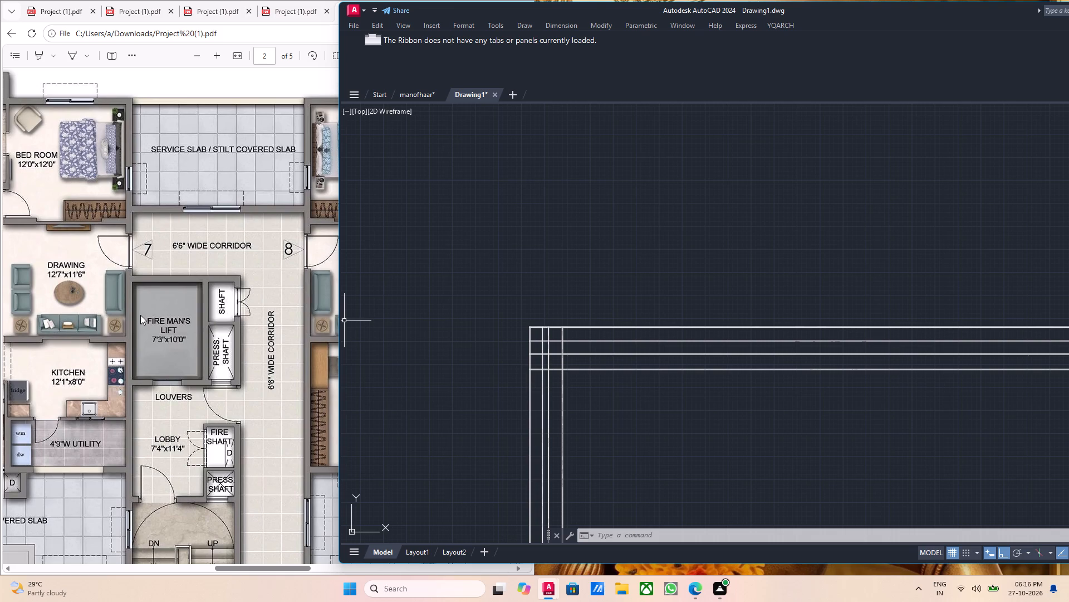
ctrl+scroll(144, 305, up, 2)
ctrl+scroll(144, 305, down, 2)
scroll(133, 308, up, 1)
scroll(420, 326, up, 2)
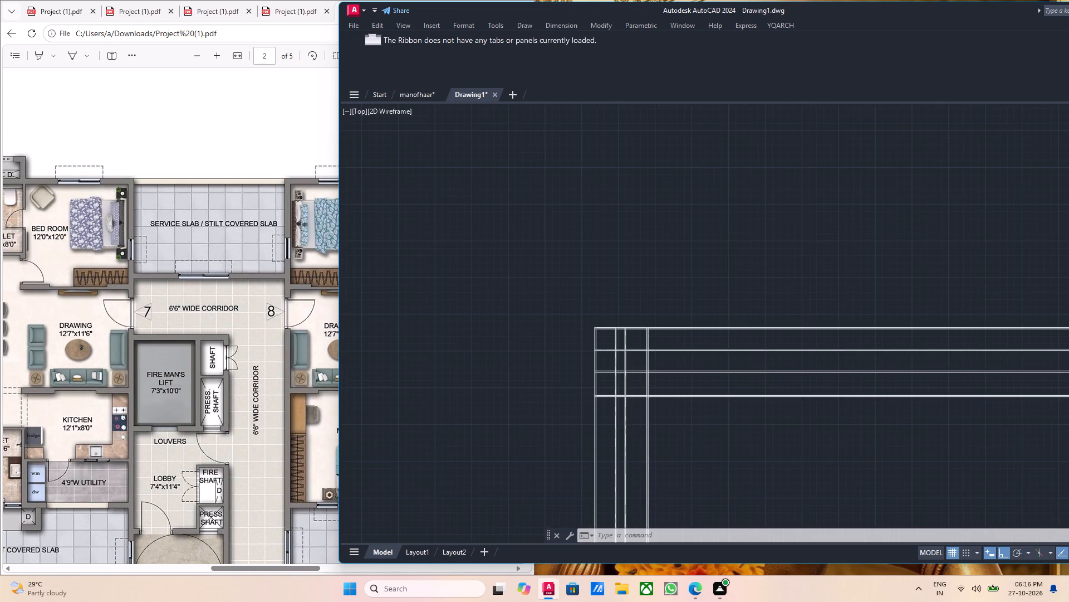
ctrl+scroll(223, 317, down, 4)
middle_drag(111, 300, 130, 328)
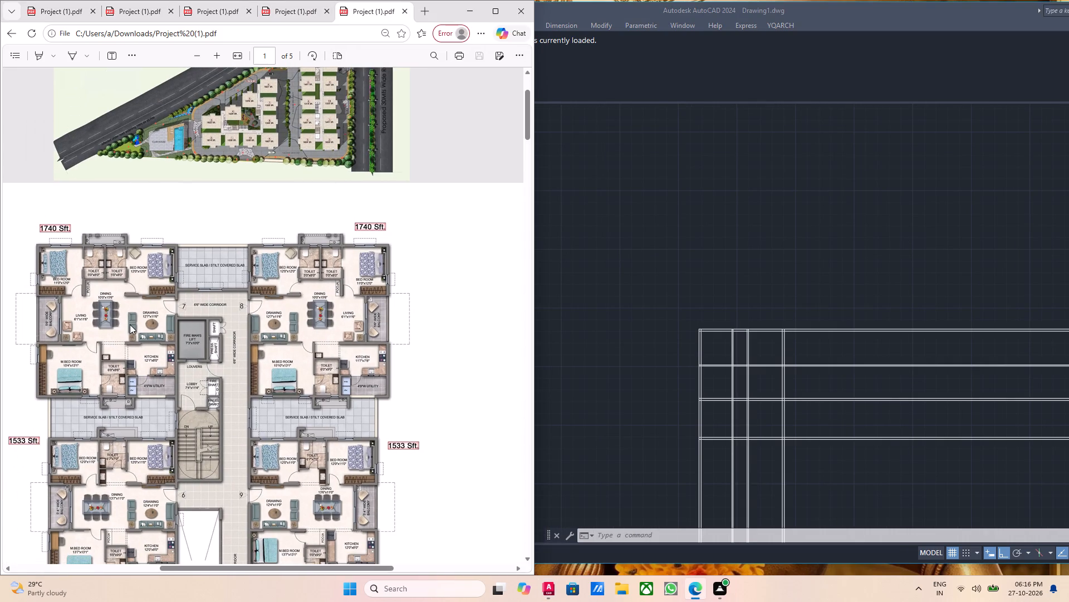
middle_drag(667, 289, 536, 337)
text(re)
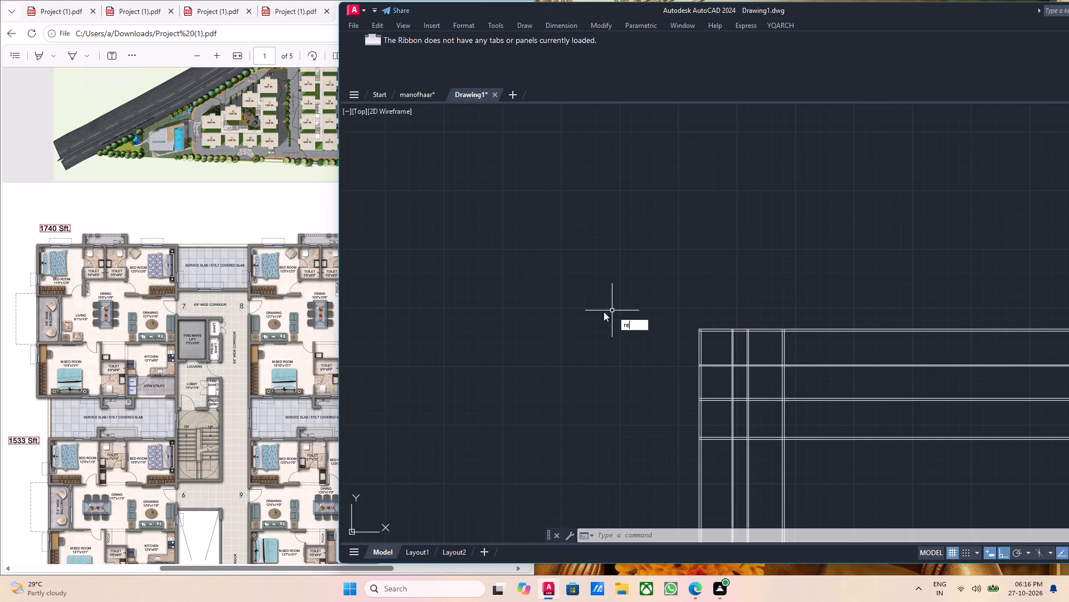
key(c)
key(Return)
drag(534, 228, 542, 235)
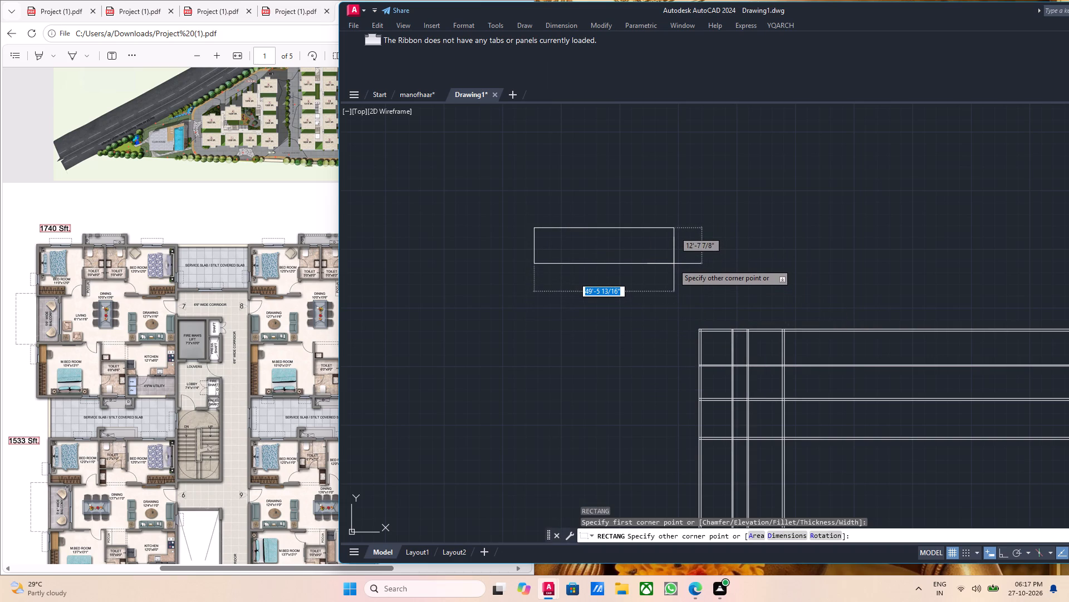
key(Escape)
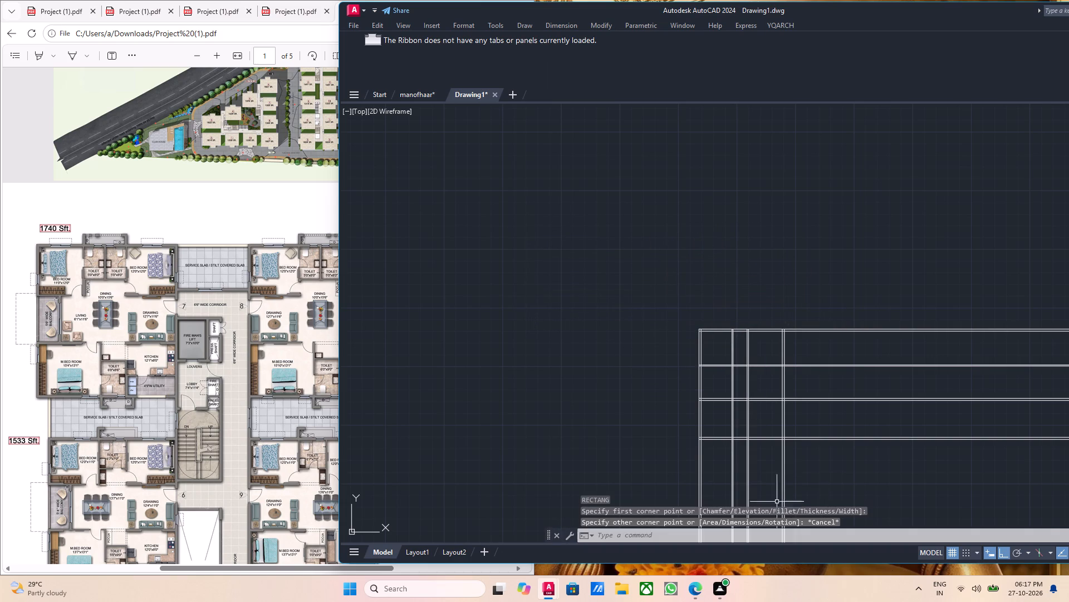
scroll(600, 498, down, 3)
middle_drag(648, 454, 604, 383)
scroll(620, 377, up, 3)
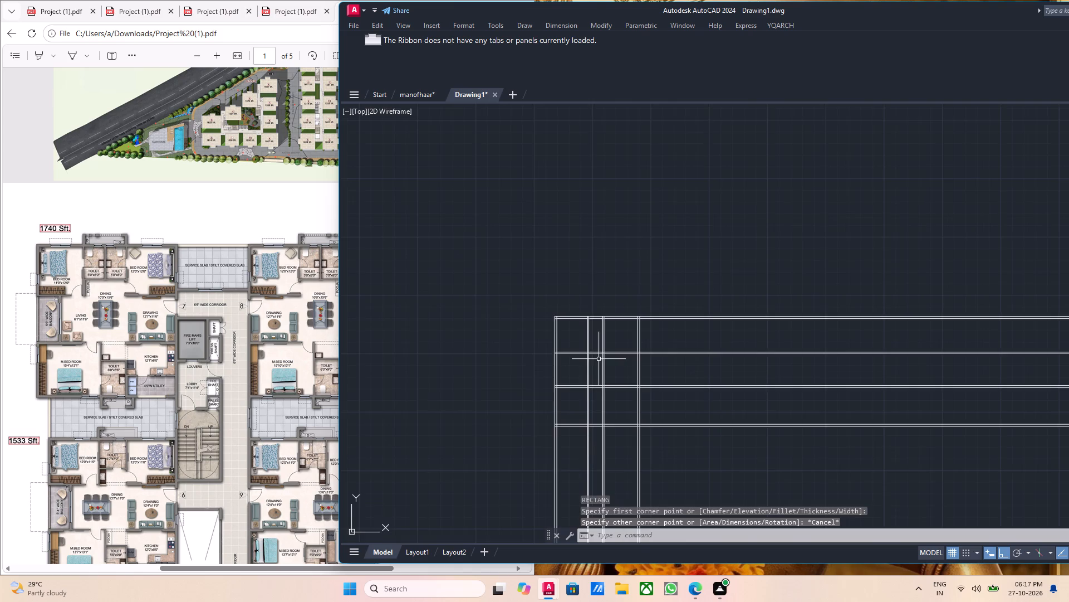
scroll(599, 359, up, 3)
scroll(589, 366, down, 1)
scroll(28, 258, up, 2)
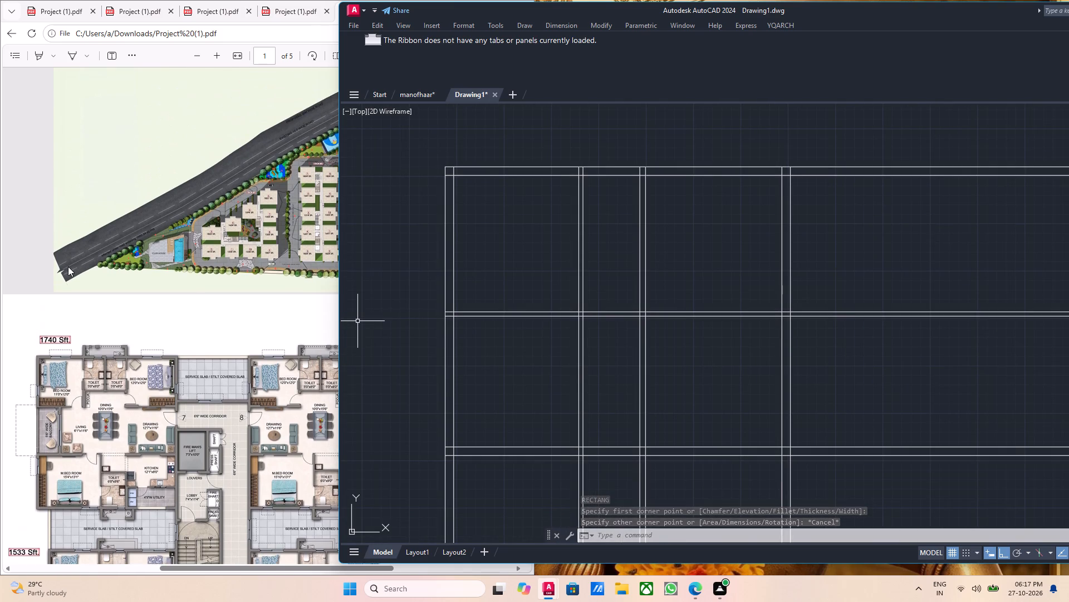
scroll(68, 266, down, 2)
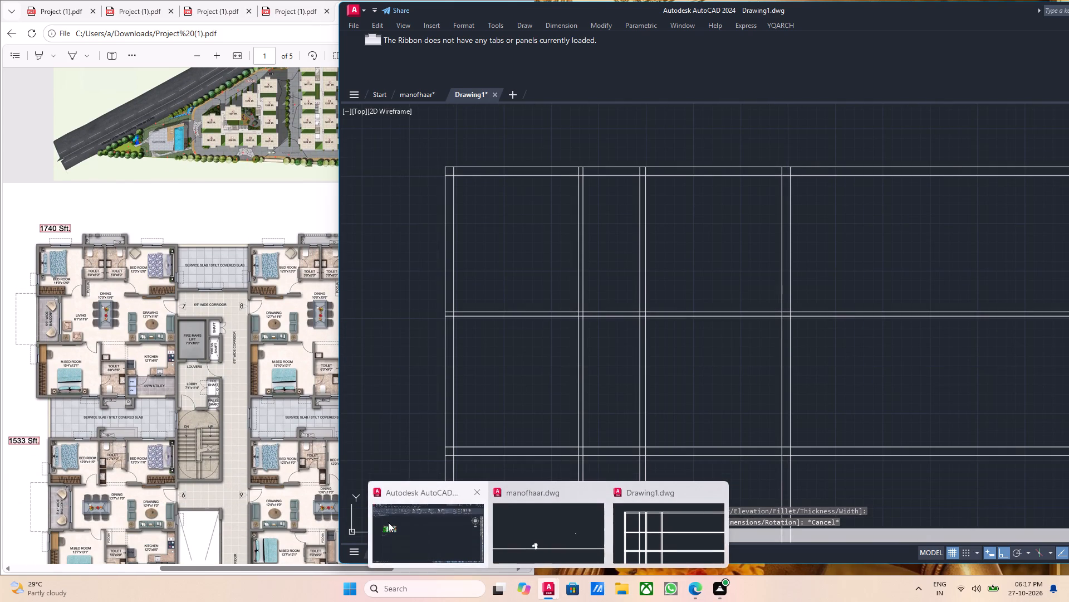
Switch to the Autocad Blocks (2) drawing and copy the red double bed block with side tables and round rug.
click(388, 522)
middle_drag(219, 294, 331, 349)
scroll(284, 285, up, 8)
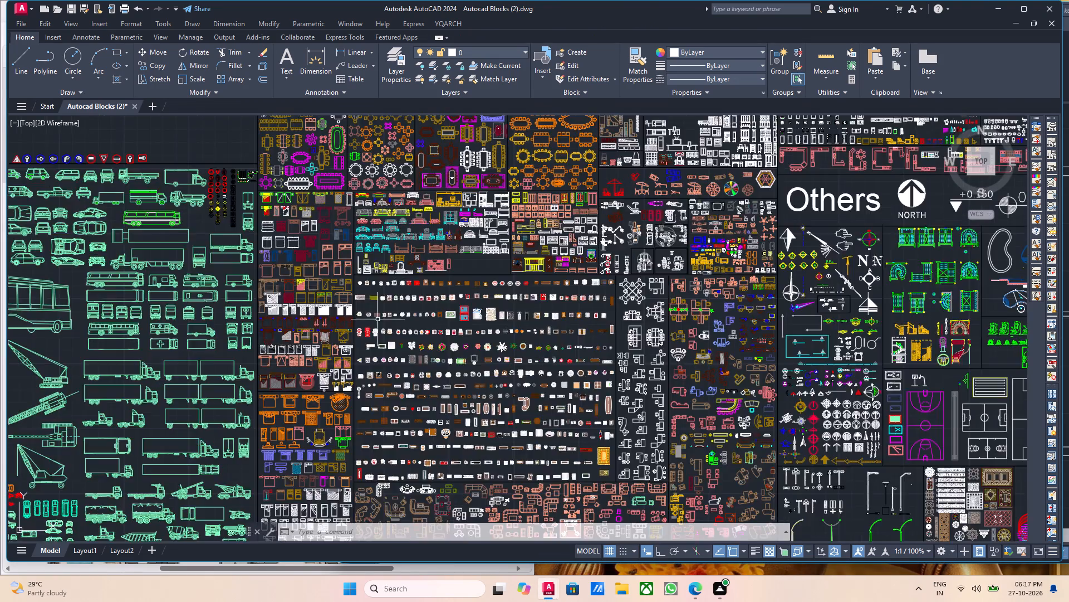
scroll(394, 321, up, 2)
middle_drag(339, 304, 372, 386)
scroll(277, 355, down, 2)
middle_drag(210, 336, 301, 387)
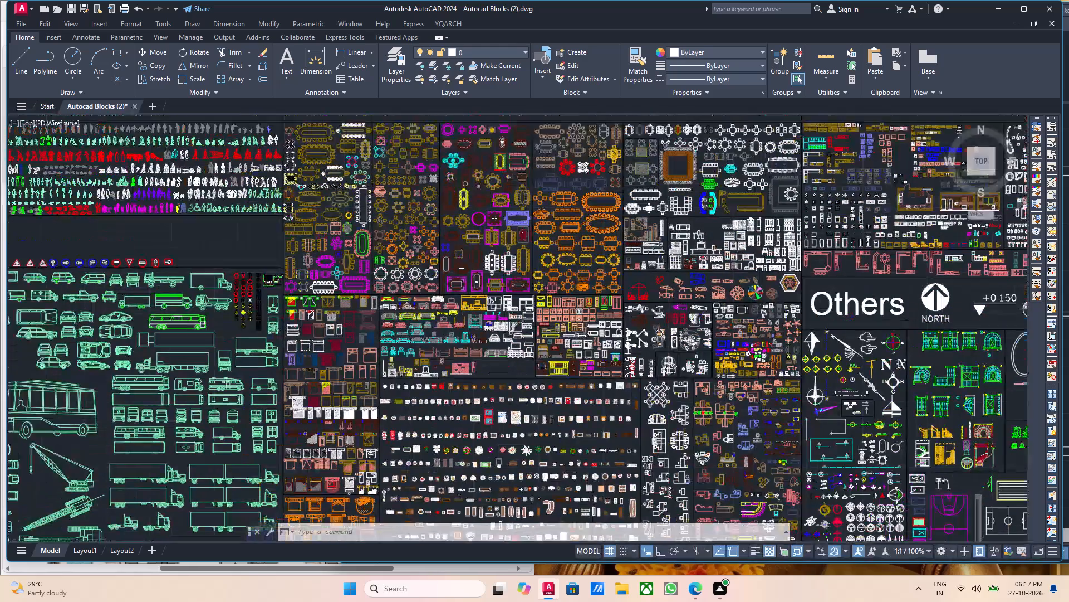
middle_drag(218, 319, 279, 346)
middle_drag(305, 333, 357, 356)
scroll(412, 376, up, 4)
middle_drag(443, 423, 410, 352)
middle_drag(462, 355, 430, 299)
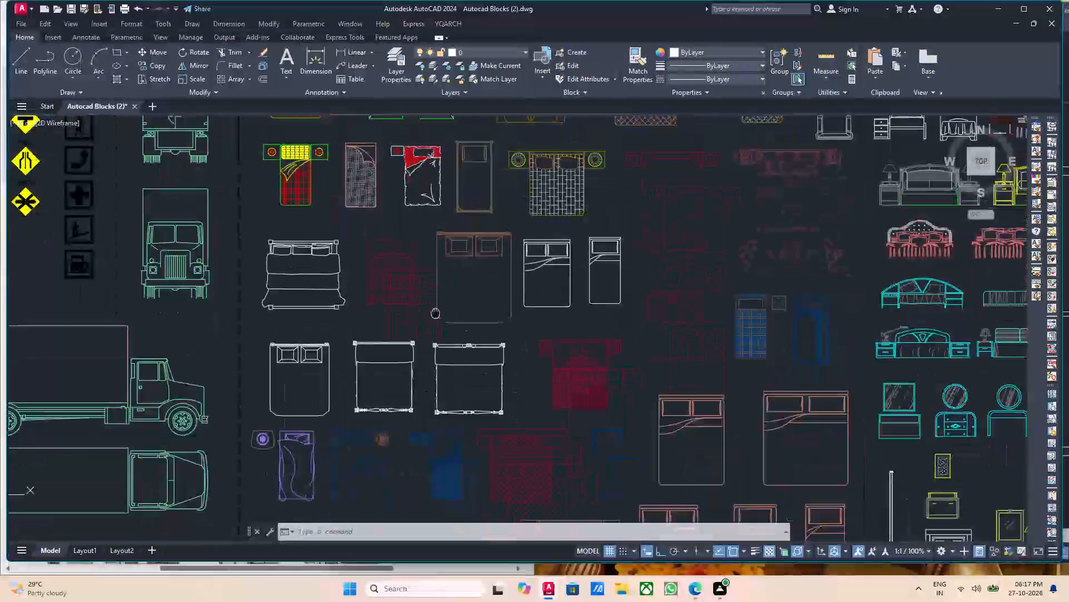
middle_drag(430, 299, 420, 266)
scroll(420, 263, down, 3)
middle_drag(434, 394, 429, 342)
scroll(453, 454, up, 2)
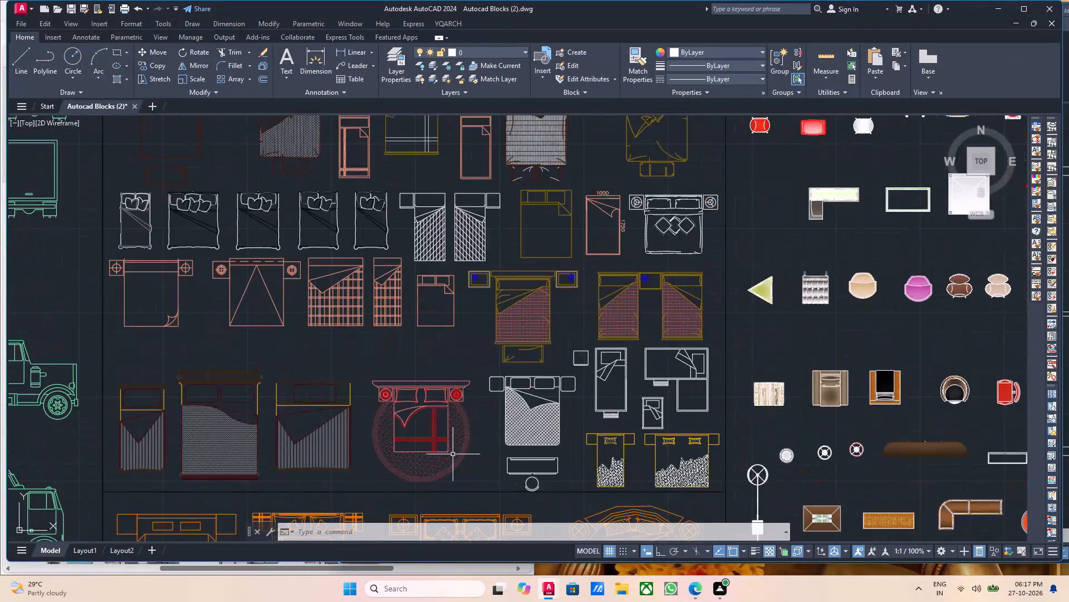
scroll(453, 454, up, 4)
scroll(514, 467, down, 3)
click(527, 479)
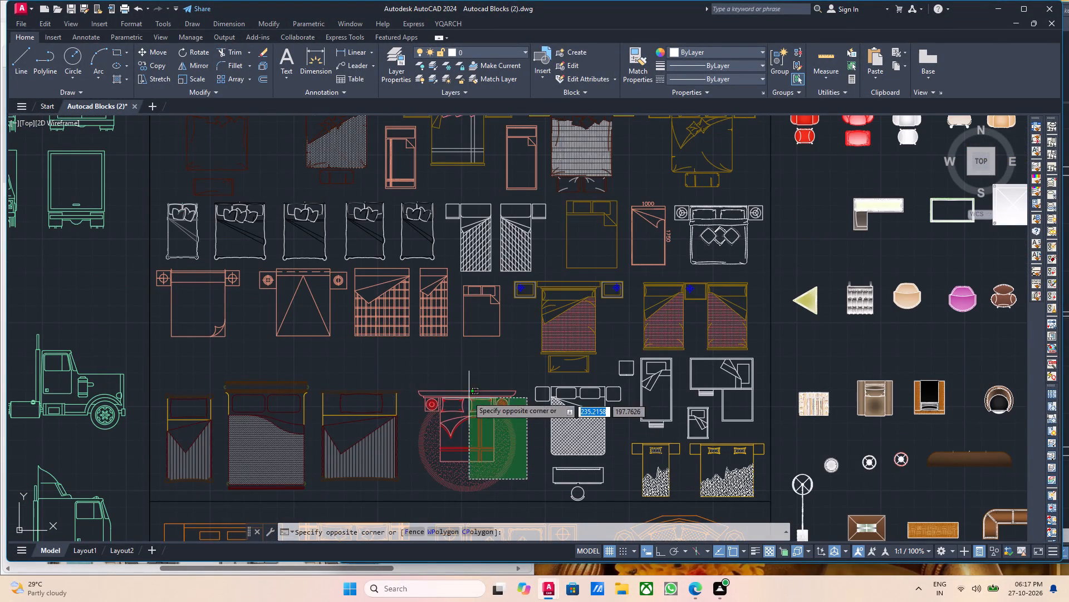
click(442, 376)
middle_drag(468, 419, 443, 374)
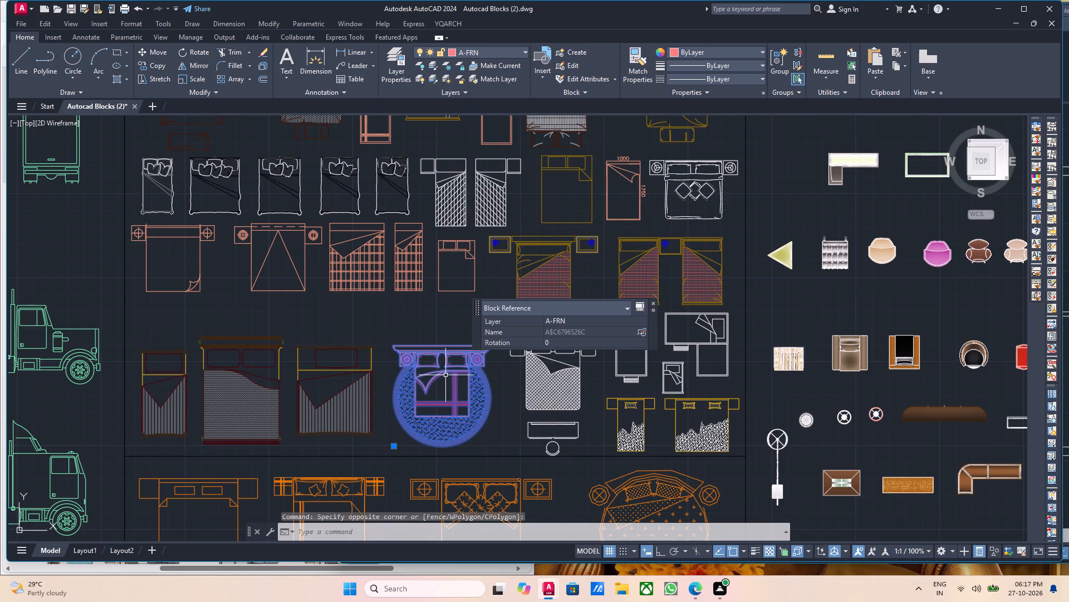
key(ctrl+c)
Select the round brown armchair with the black seat in the seating block rows, keeping the double bed selected.
scroll(467, 381, down, 2)
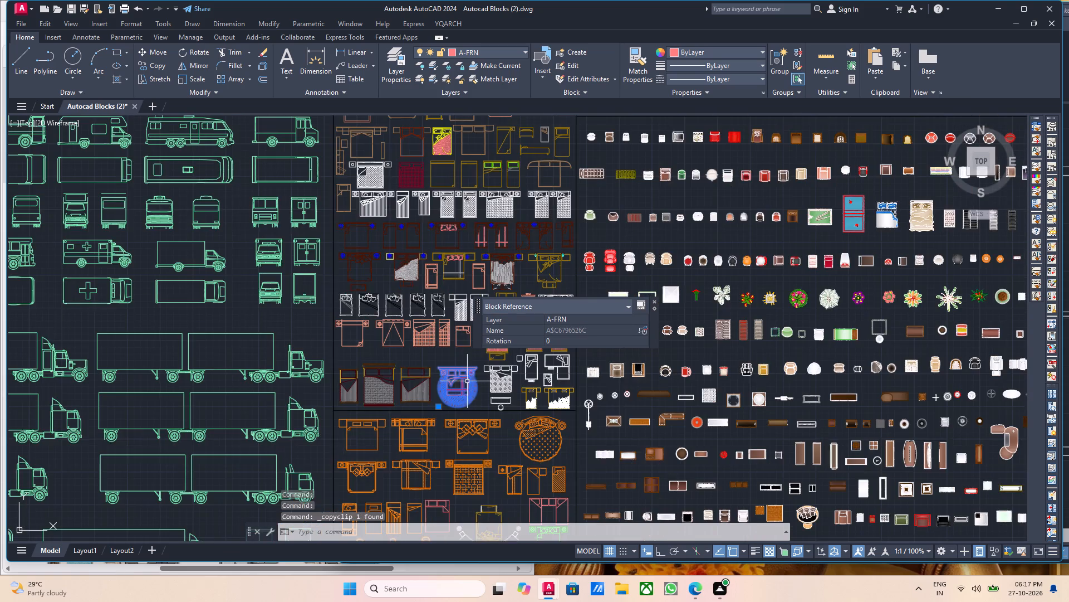
middle_drag(617, 407, 482, 427)
scroll(573, 390, up, 2)
scroll(512, 394, up, 2)
scroll(488, 397, down, 2)
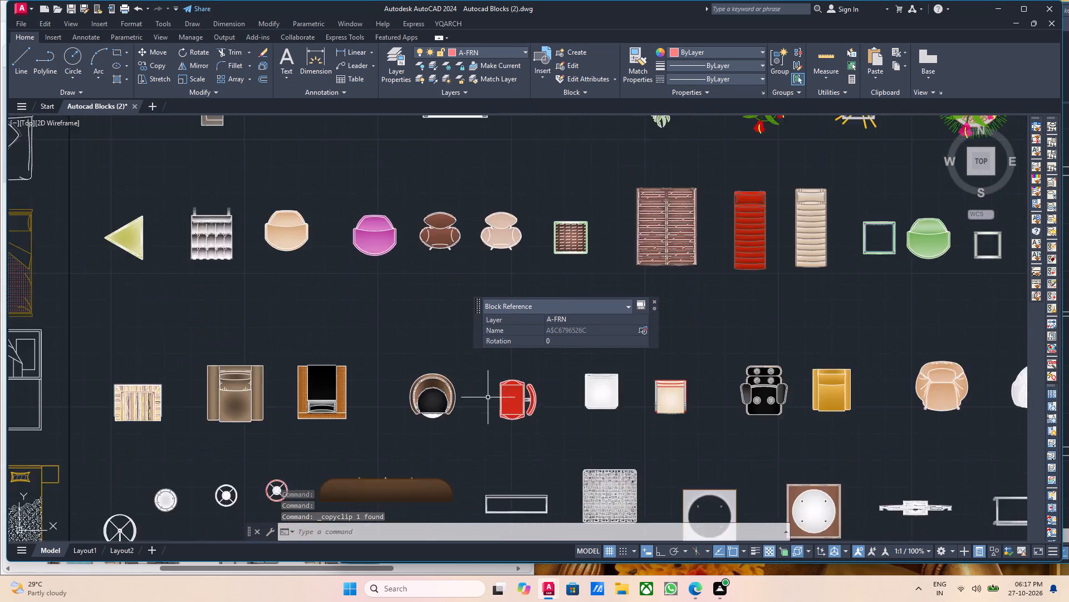
scroll(488, 397, down, 2)
middle_drag(484, 378, 475, 445)
middle_drag(472, 404, 469, 421)
scroll(466, 469, up, 5)
middle_drag(474, 493, 474, 493)
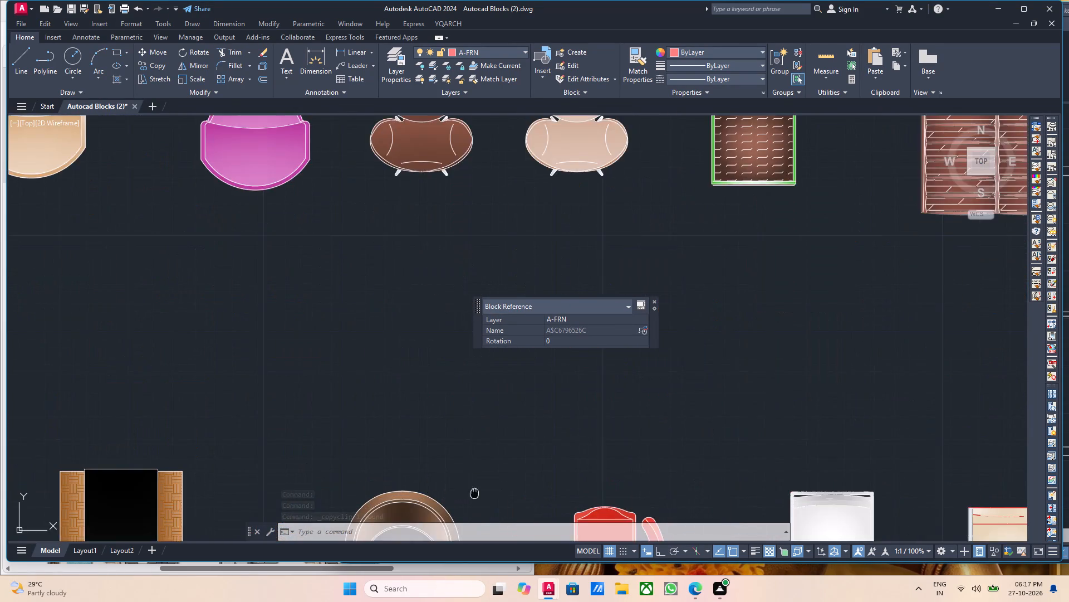
middle_drag(474, 493, 475, 358)
scroll(469, 420, down, 1)
scroll(468, 420, up, 2)
drag(462, 453, 450, 439)
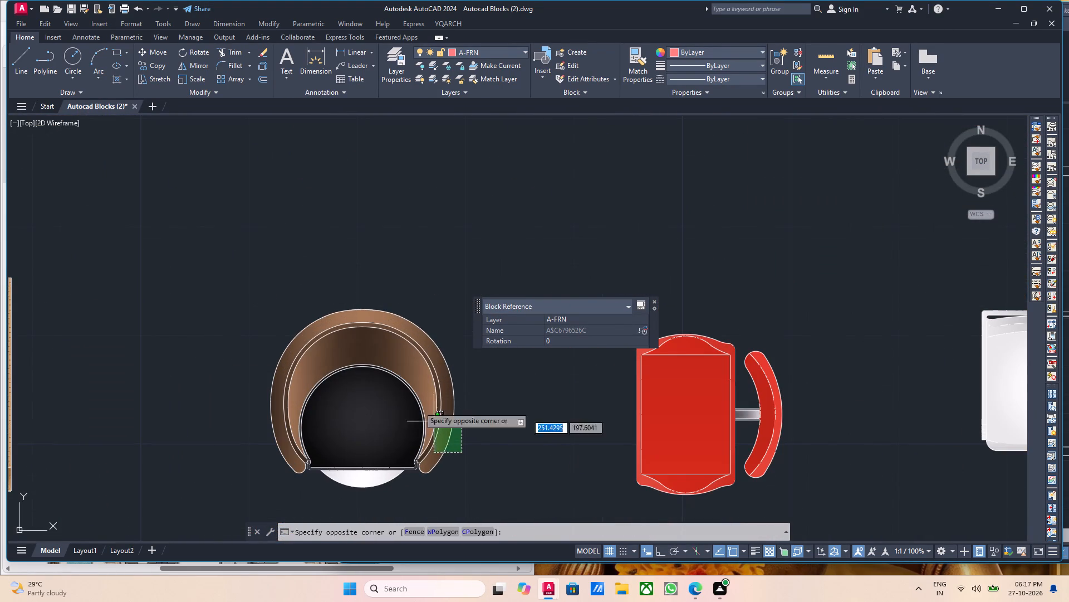
drag(310, 328, 305, 325)
scroll(304, 325, down, 4)
scroll(304, 325, up, 1)
scroll(316, 329, down, 1)
scroll(332, 373, up, 3)
drag(327, 339, 299, 311)
click(220, 200)
Add the white oval eight-seat dining table block from the Furniture section to the selection.
scroll(223, 202, down, 3)
middle_drag(237, 219, 277, 266)
middle_drag(249, 279, 257, 292)
middle_drag(184, 292, 241, 302)
middle_drag(321, 373, 251, 321)
middle_drag(366, 357, 298, 344)
scroll(449, 389, down, 2)
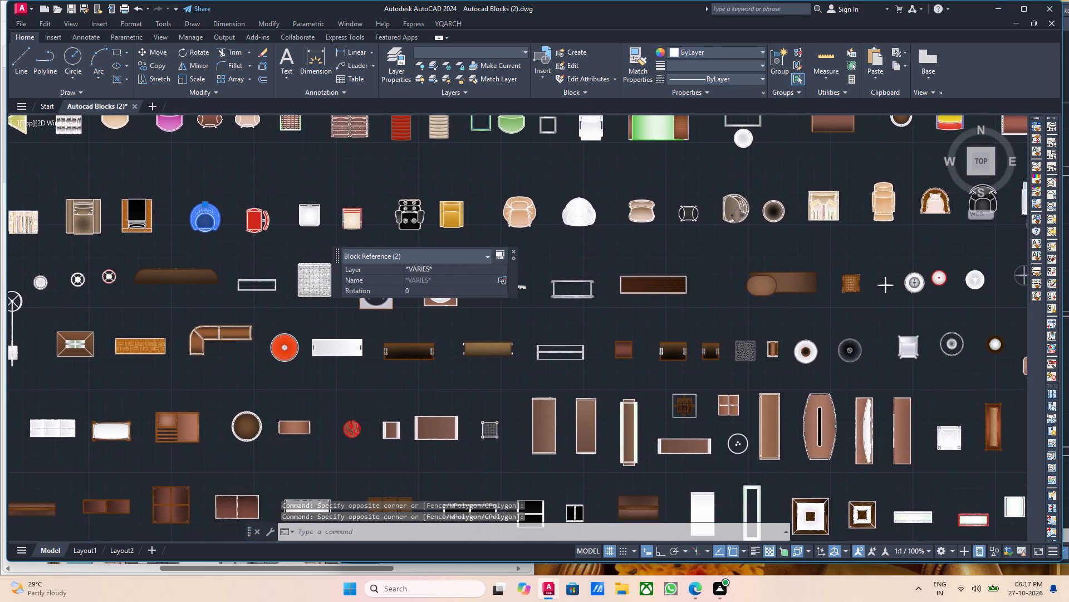
scroll(501, 360, down, 2)
middle_drag(589, 351, 539, 369)
middle_drag(733, 317, 630, 352)
middle_drag(636, 295, 610, 357)
scroll(586, 372, up, 1)
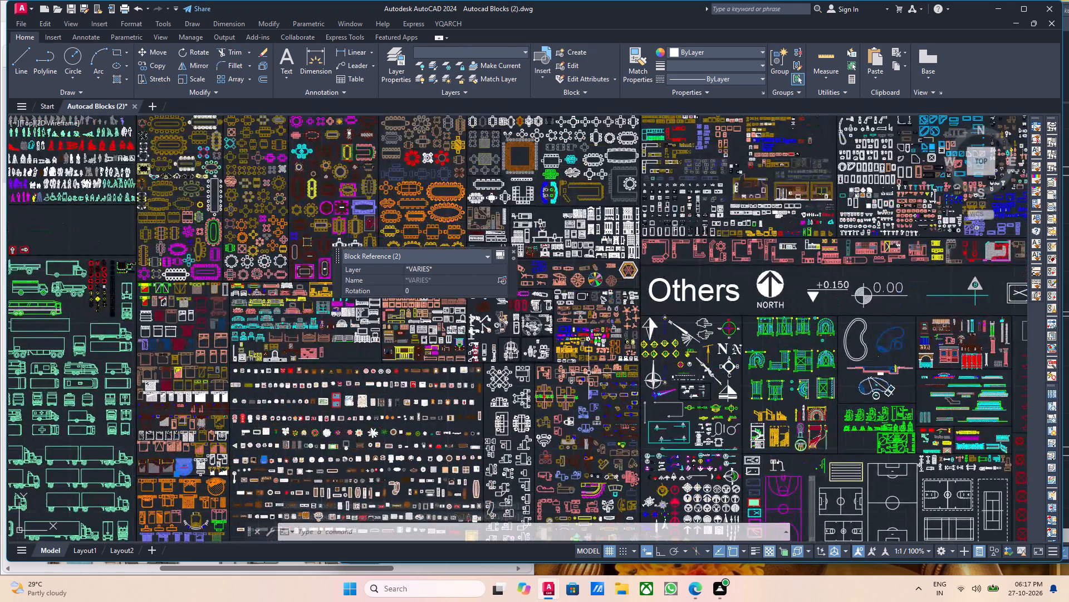
scroll(581, 372, up, 4)
scroll(550, 395, down, 4)
scroll(439, 387, down, 1)
middle_drag(380, 370, 403, 424)
scroll(500, 387, up, 3)
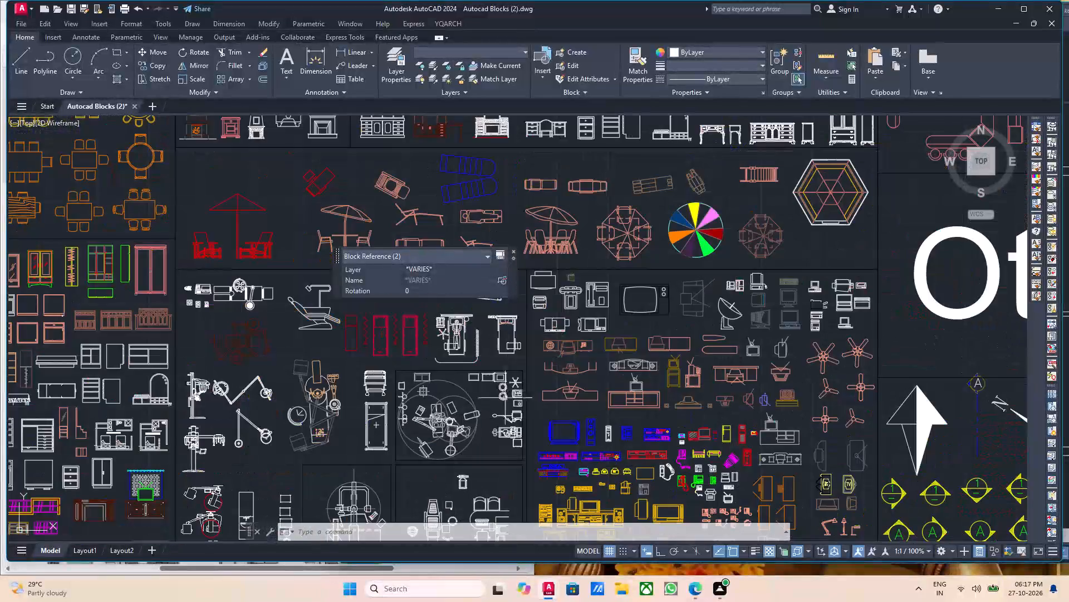
middle_drag(503, 443, 482, 263)
scroll(409, 322, down, 3)
middle_drag(391, 322, 393, 371)
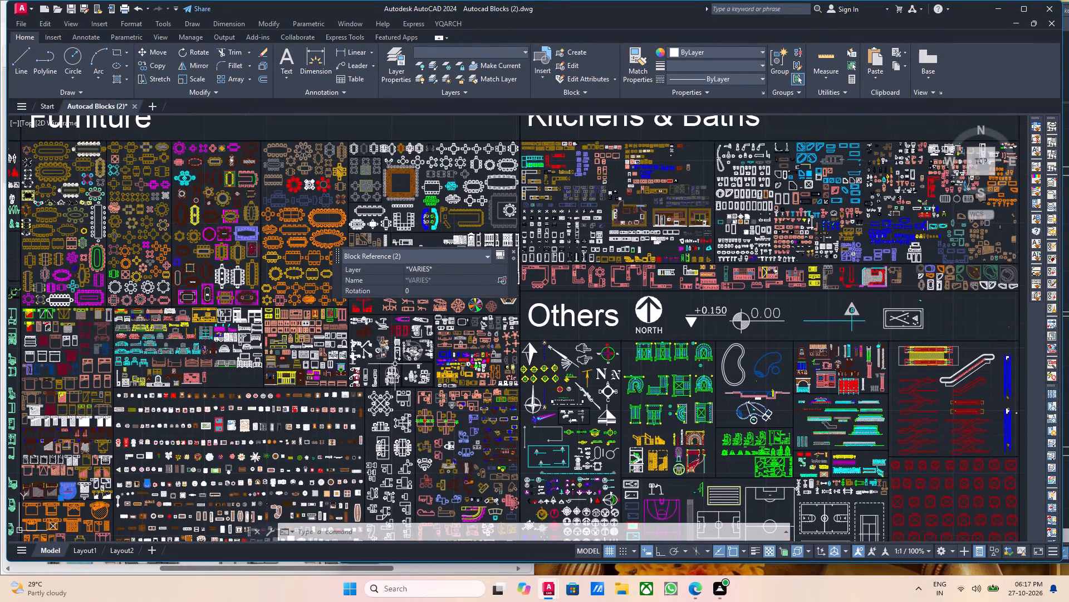
scroll(414, 443, up, 3)
scroll(409, 445, down, 3)
middle_drag(401, 366, 394, 429)
middle_drag(413, 368, 405, 415)
middle_drag(409, 386, 406, 413)
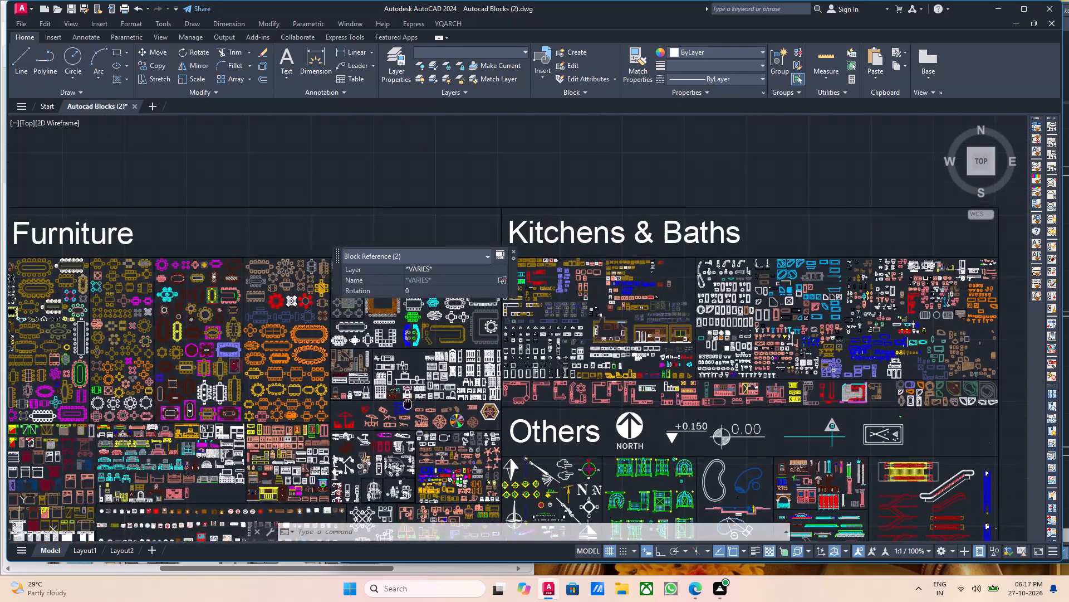
middle_drag(406, 413, 404, 435)
scroll(450, 383, up, 3)
middle_drag(453, 374, 440, 480)
middle_drag(444, 436, 441, 492)
middle_drag(457, 440, 457, 455)
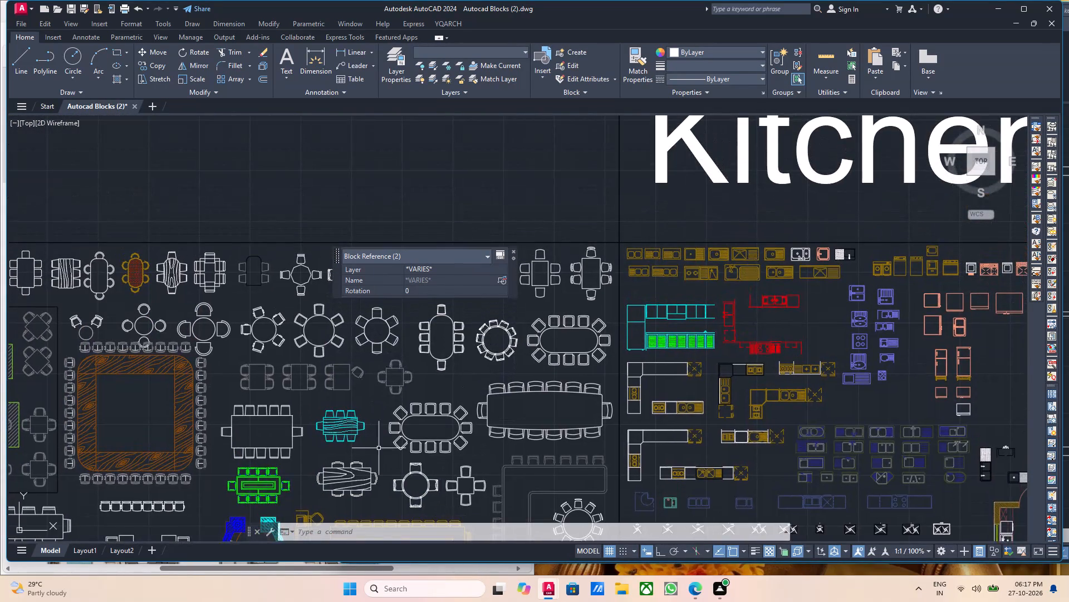
middle_drag(379, 448, 394, 492)
middle_drag(475, 395, 468, 435)
scroll(468, 435, up, 3)
drag(478, 481, 442, 450)
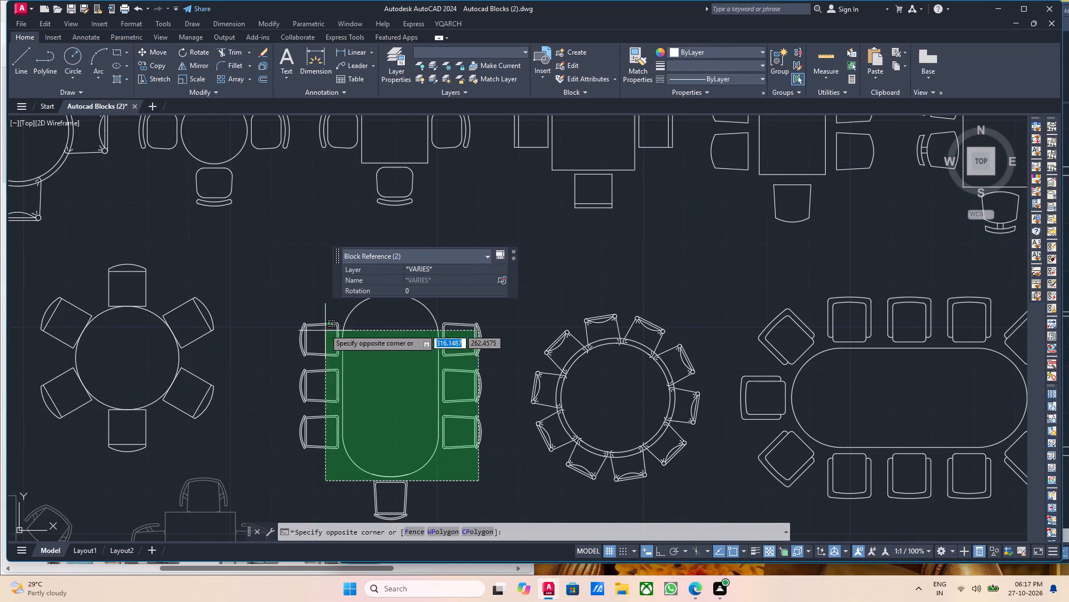
click(325, 329)
Add the five-burner hob block from the Kitchens & Baths section to the selection.
scroll(324, 328, down, 2)
middle_click(365, 389)
scroll(365, 389, down, 3)
scroll(454, 395, up, 1)
middle_drag(454, 395, 440, 389)
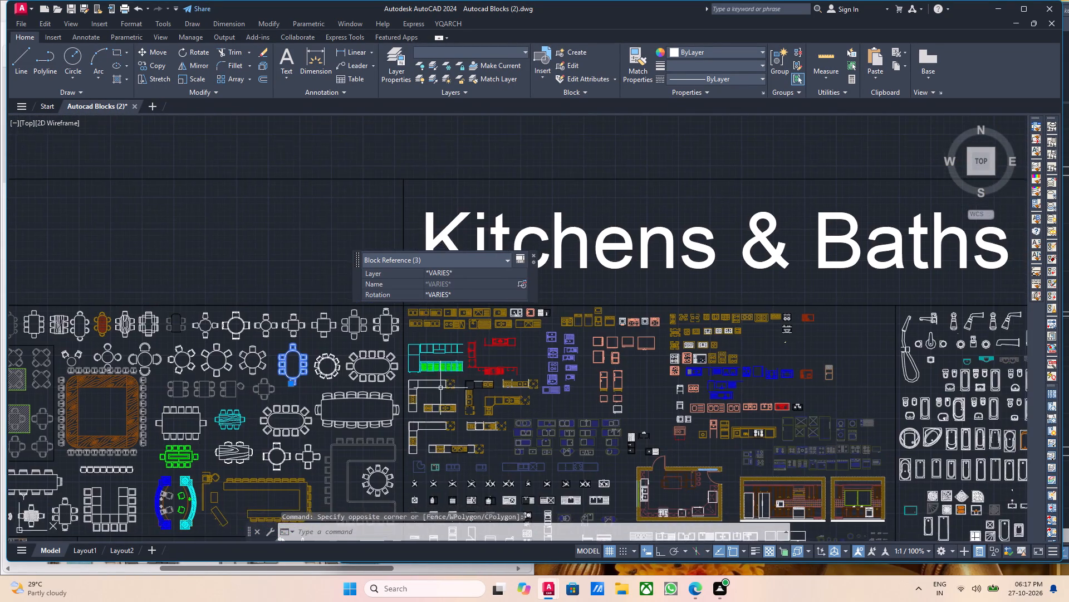
scroll(452, 365, up, 3)
middle_drag(528, 366, 455, 384)
middle_drag(594, 375, 562, 390)
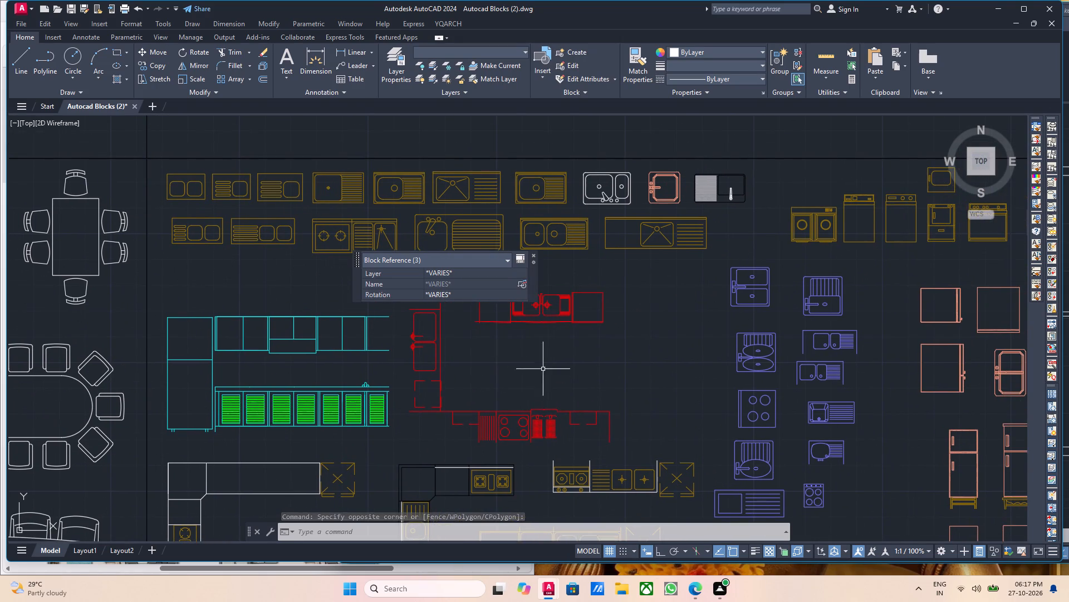
middle_drag(536, 355, 445, 347)
scroll(519, 373, down, 1)
middle_drag(692, 375, 618, 293)
middle_drag(771, 315, 637, 358)
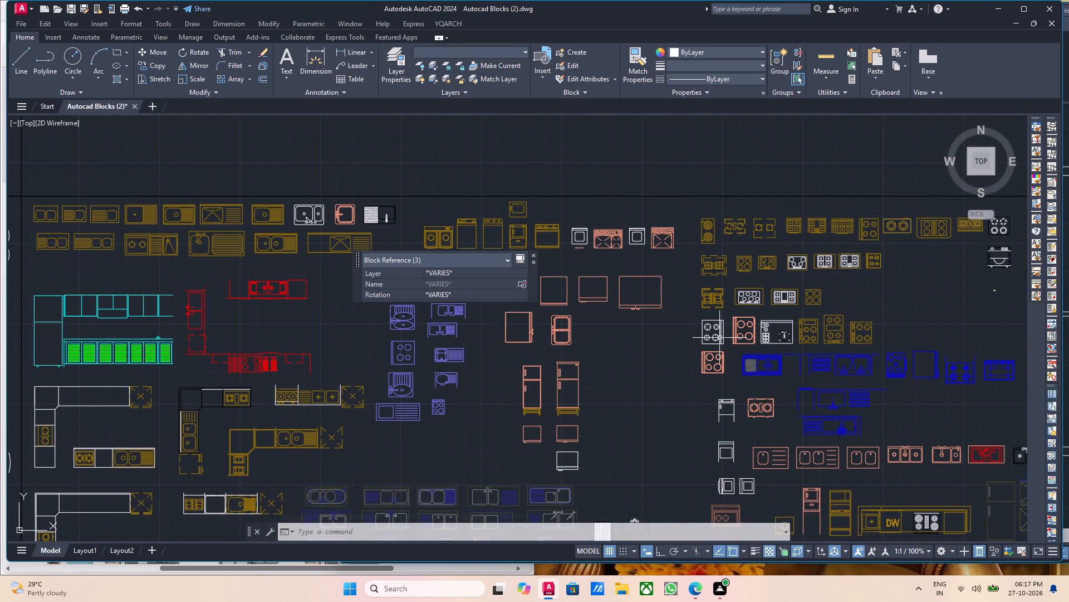
middle_drag(720, 338, 681, 355)
scroll(683, 353, up, 5)
scroll(712, 387, down, 4)
middle_drag(736, 395, 714, 405)
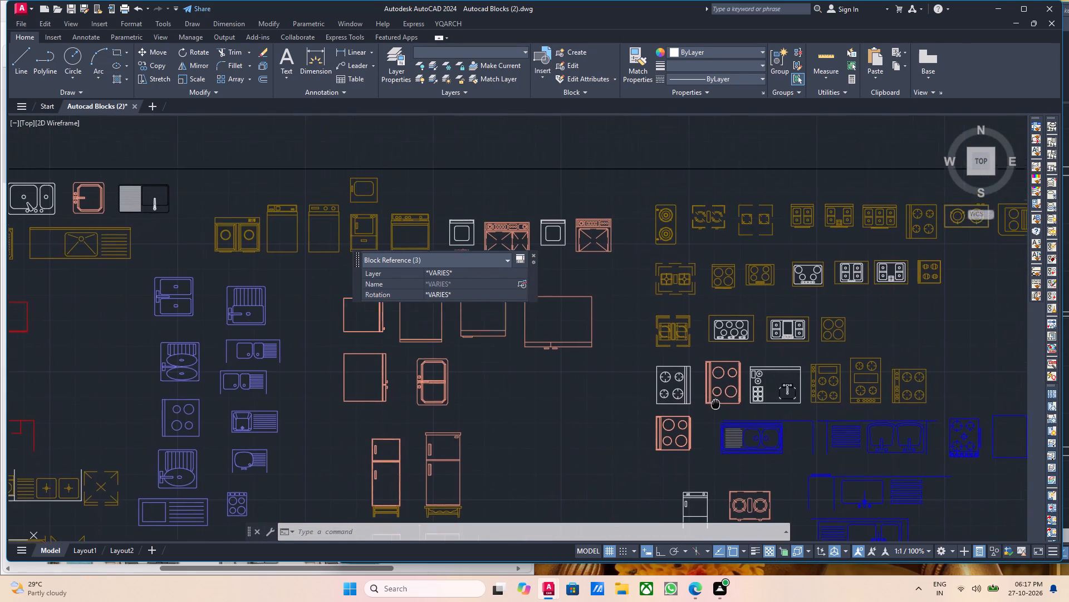
middle_drag(714, 405, 711, 406)
scroll(713, 406, up, 1)
middle_drag(732, 370, 625, 383)
scroll(683, 366, down, 1)
middle_drag(756, 396, 672, 367)
middle_drag(727, 406, 698, 374)
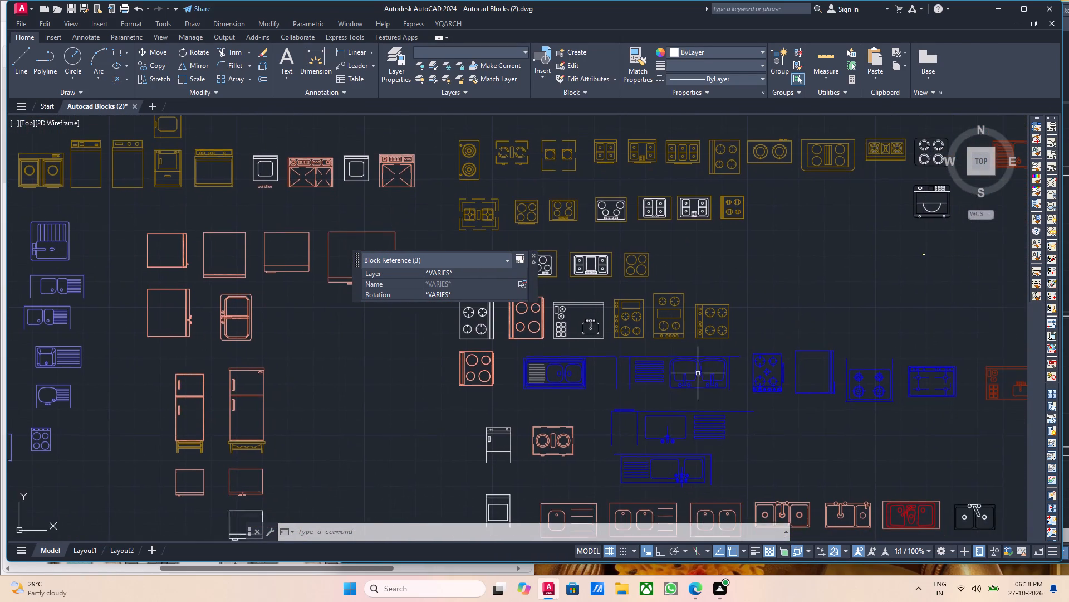
middle_drag(693, 412, 659, 288)
middle_drag(671, 365, 658, 321)
scroll(625, 356, up, 3)
scroll(634, 398, down, 3)
middle_drag(644, 403, 613, 379)
scroll(625, 370, up, 2)
scroll(659, 374, down, 3)
middle_drag(654, 393, 594, 356)
middle_drag(639, 377, 617, 326)
middle_drag(641, 380, 625, 334)
scroll(649, 383, up, 3)
middle_drag(669, 378, 558, 394)
middle_drag(709, 379, 615, 389)
scroll(753, 362, down, 1)
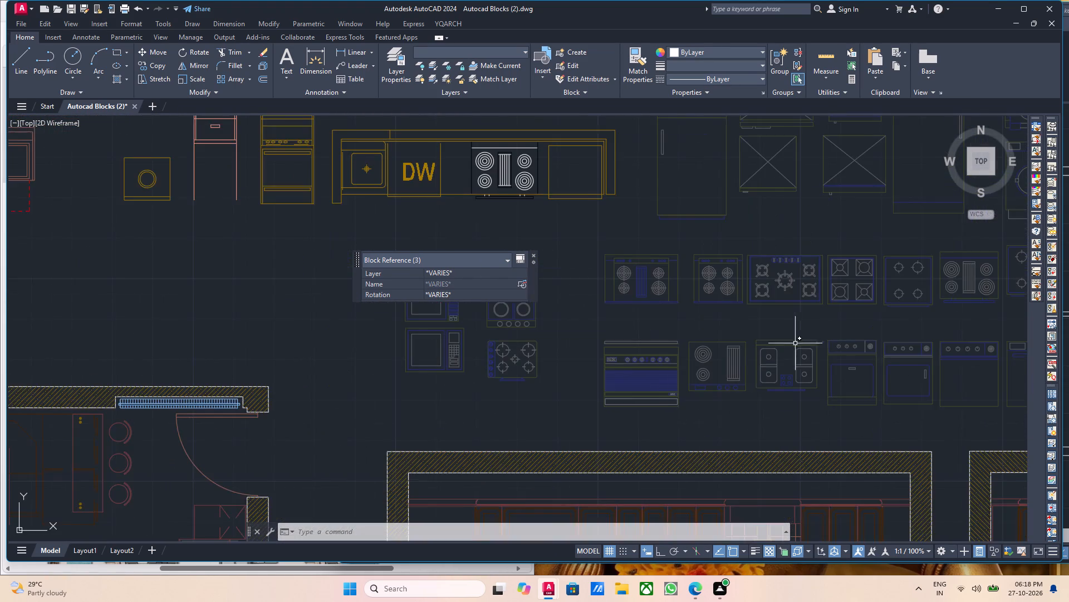
middle_drag(801, 342, 715, 357)
middle_drag(747, 329, 729, 380)
scroll(724, 352, up, 3)
click(706, 440)
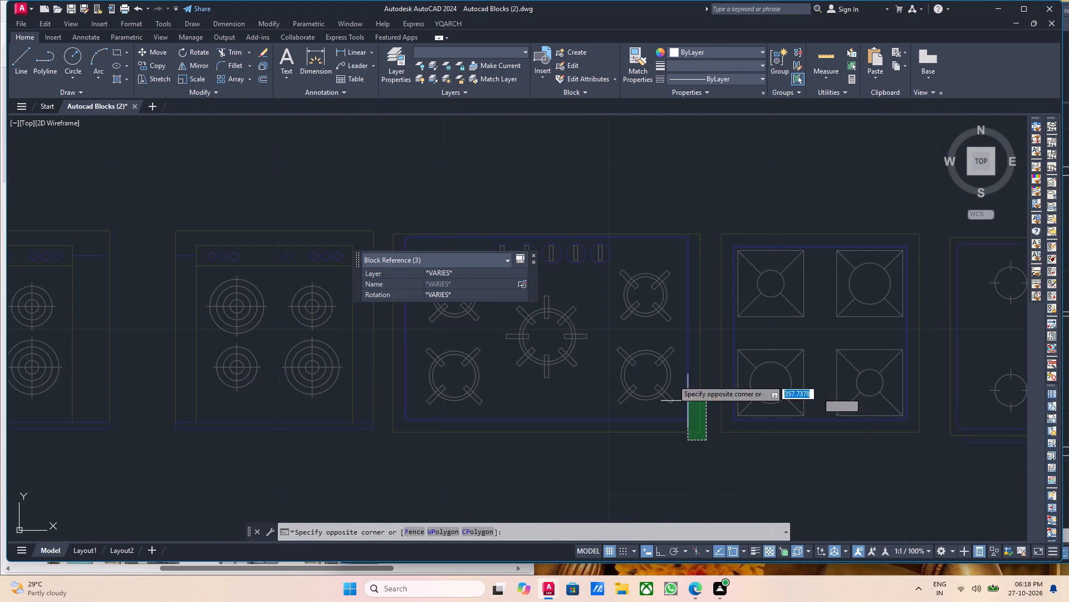
click(383, 210)
Examine the kitchen sink, refrigerator and appliance blocks below the kitchen plan and elevations.
scroll(409, 220, down, 6)
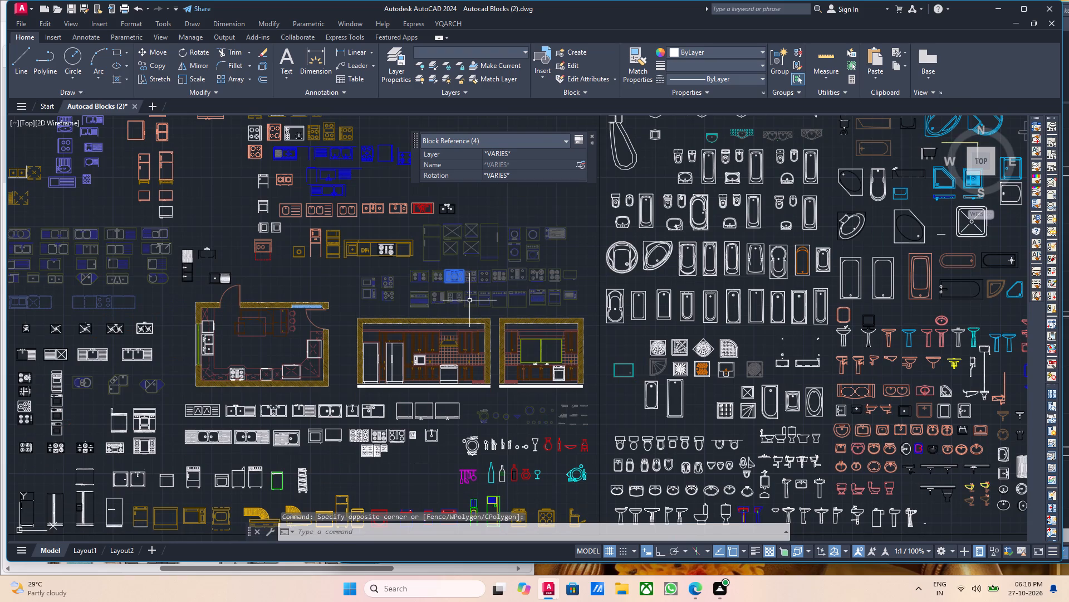
middle_drag(529, 352, 509, 340)
middle_drag(439, 377, 475, 312)
middle_drag(238, 353, 363, 341)
scroll(375, 395, up, 2)
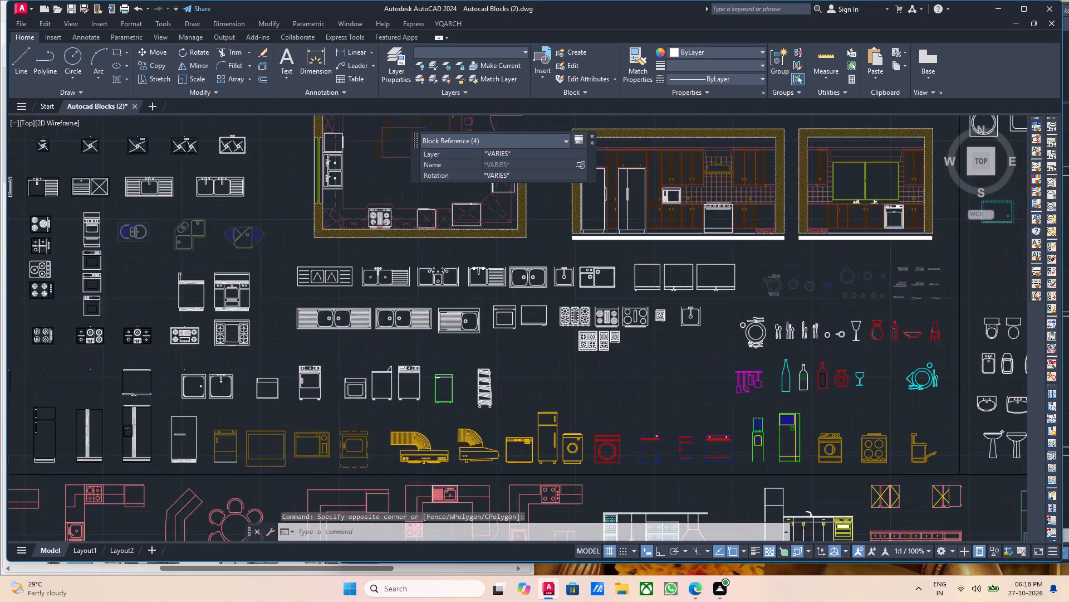
scroll(375, 395, down, 3)
Examine the bathtub, shower tray and washbasin blocks in the Kitchens & Baths section.
middle_drag(380, 395, 298, 383)
middle_drag(650, 366, 558, 394)
middle_drag(608, 340, 514, 391)
middle_drag(600, 331, 582, 340)
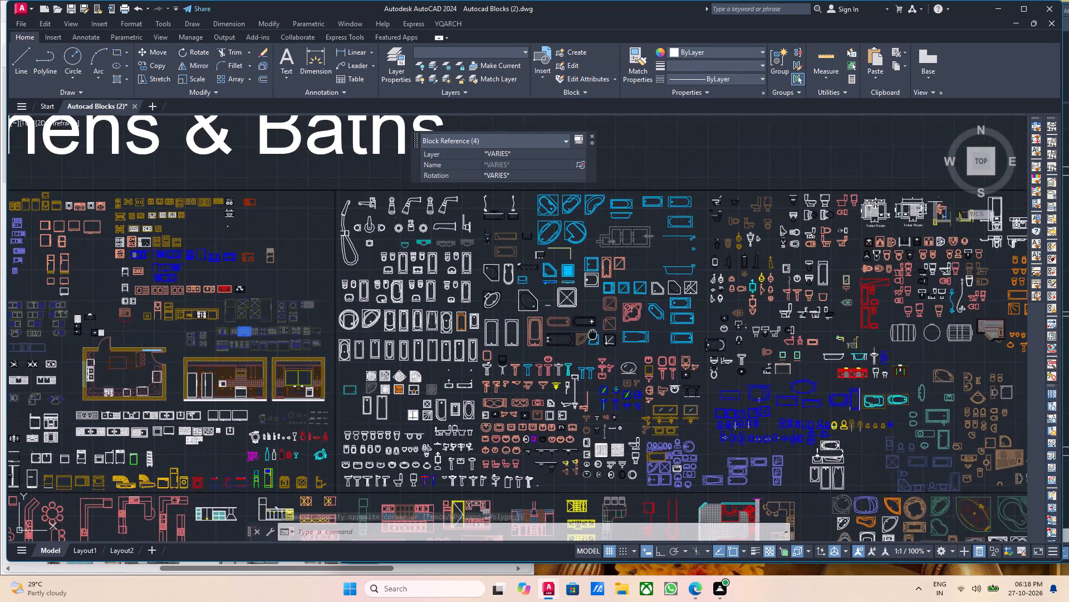
middle_drag(582, 340, 523, 380)
scroll(327, 331, up, 3)
scroll(327, 331, down, 2)
middle_drag(724, 348, 574, 348)
middle_drag(695, 361, 638, 361)
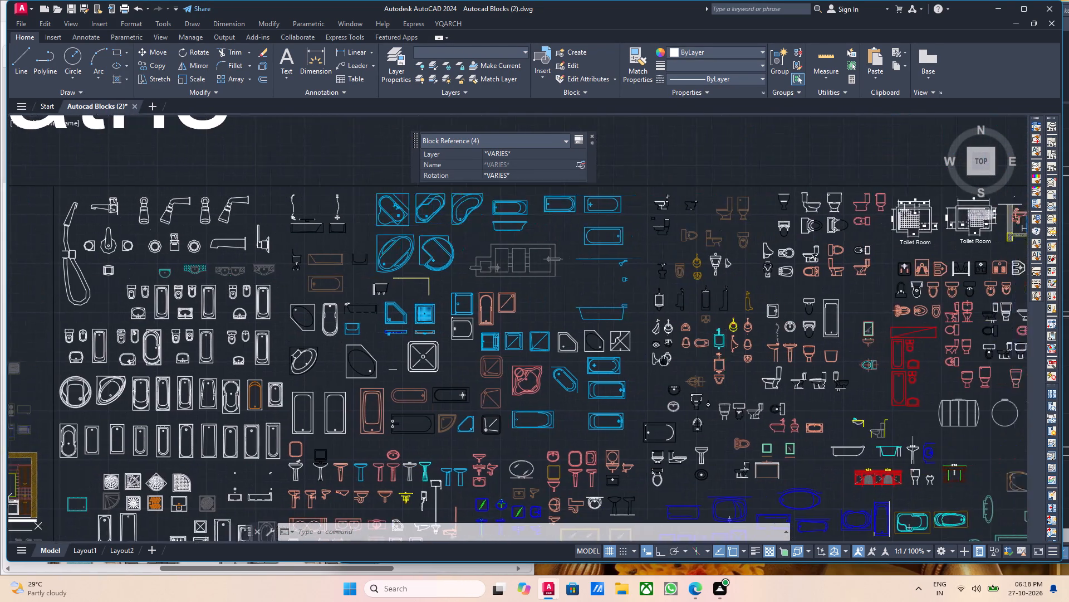
middle_drag(638, 361, 611, 363)
scroll(712, 361, up, 3)
scroll(712, 361, down, 3)
middle_drag(686, 377, 674, 336)
middle_drag(610, 394, 627, 383)
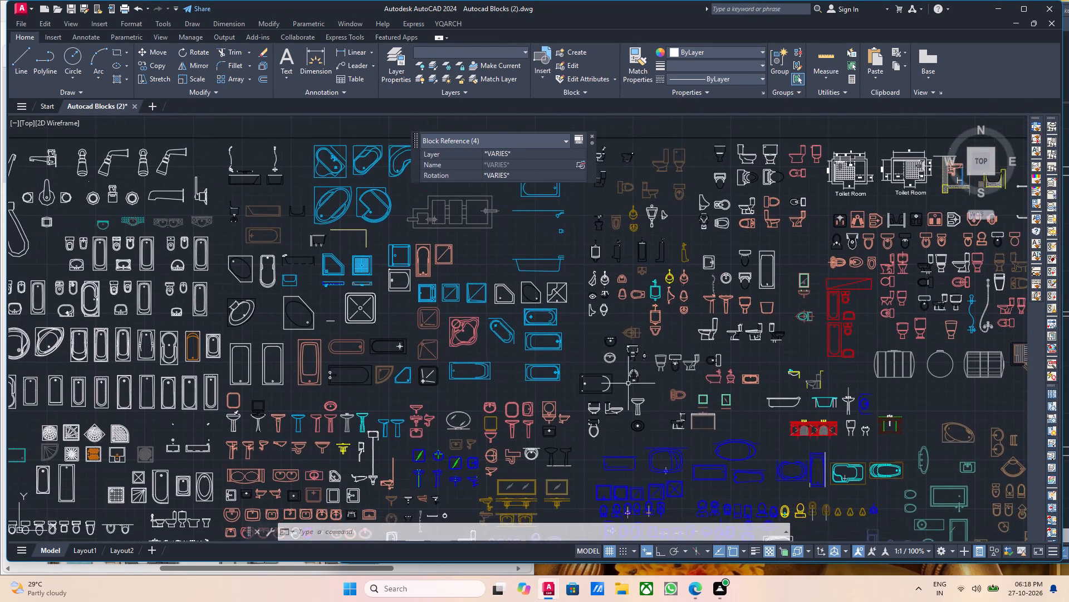
scroll(622, 407, up, 2)
scroll(463, 443, down, 2)
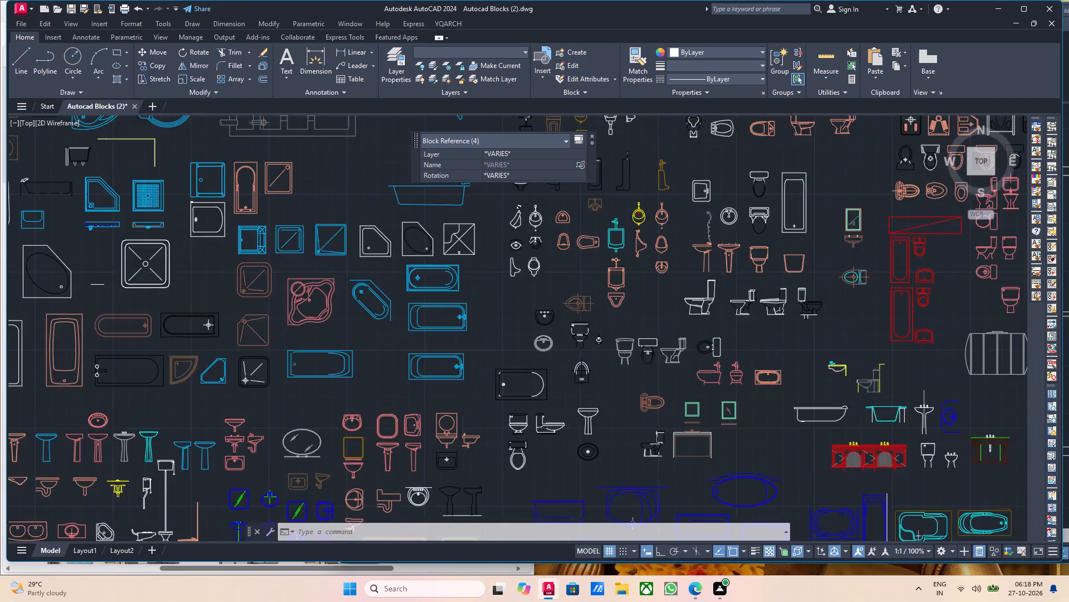
middle_drag(345, 440, 391, 427)
middle_drag(323, 432, 416, 422)
scroll(410, 423, up, 3)
scroll(410, 423, down, 3)
middle_drag(430, 442, 438, 420)
scroll(438, 422, up, 1)
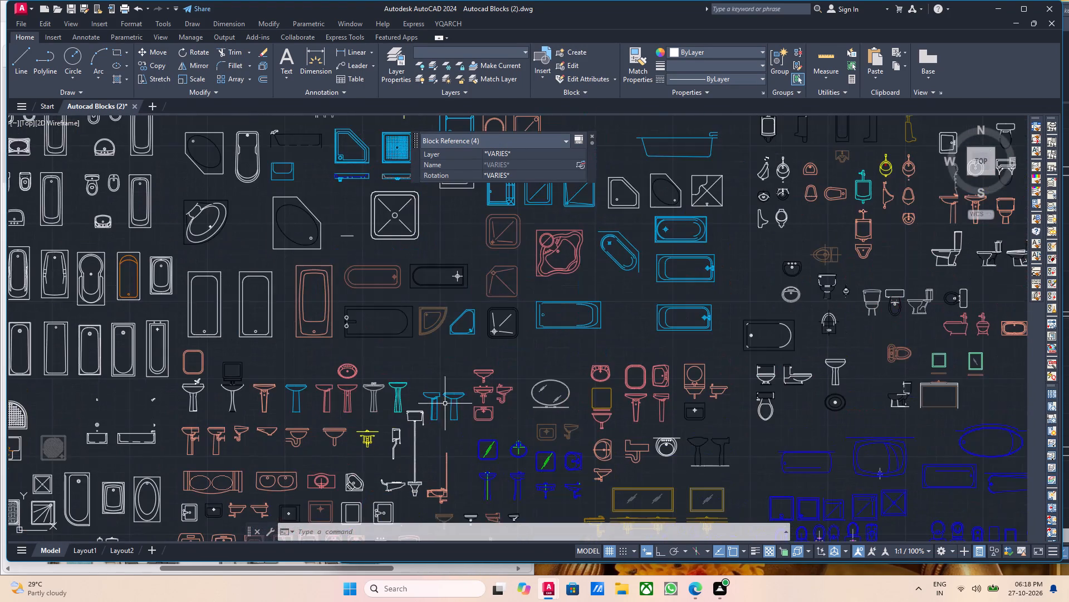
middle_drag(426, 433, 448, 381)
middle_drag(411, 396, 445, 351)
middle_drag(472, 316, 488, 289)
middle_drag(379, 360, 598, 338)
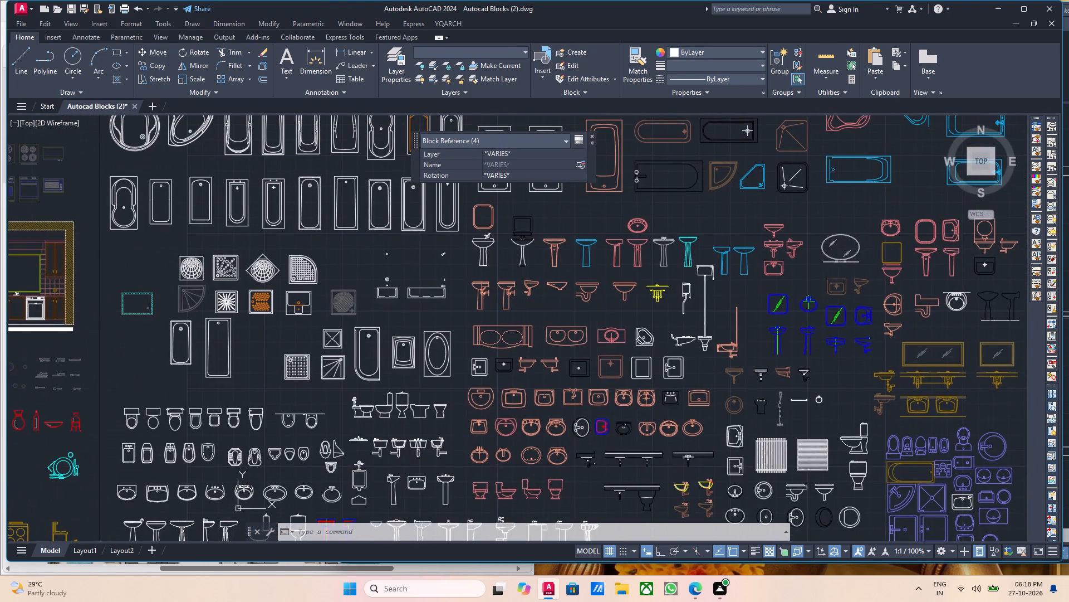
scroll(484, 380, down, 1)
middle_drag(325, 421, 333, 414)
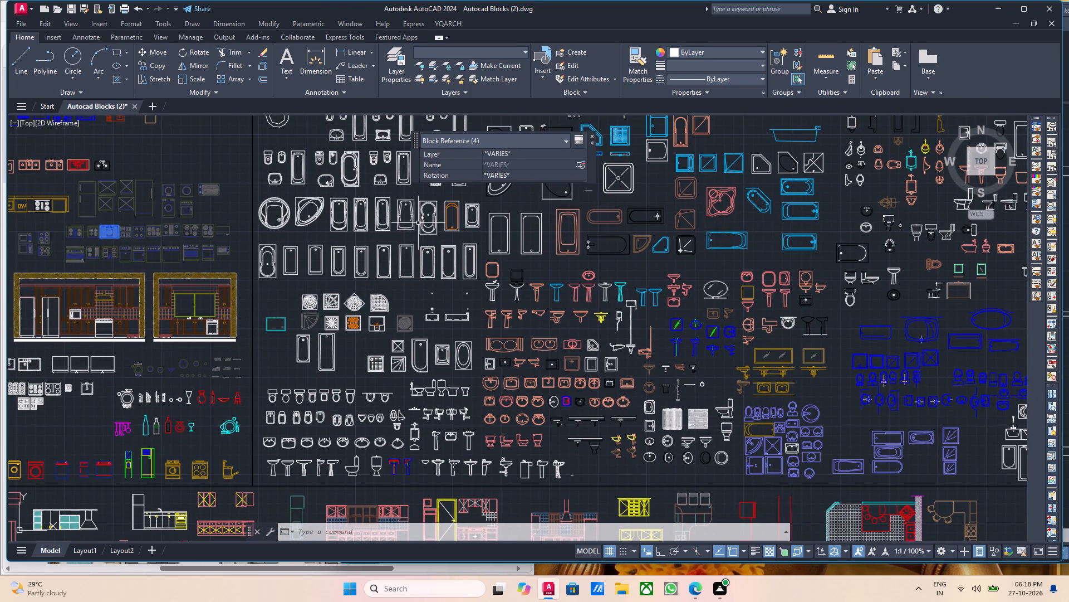
Examine the bathtub, shower, toilet and washbasin blocks across the Kitchens & Baths section, up to the tap blocks in its far corner.
scroll(451, 319, down, 1)
middle_drag(500, 338, 395, 300)
middle_drag(577, 321, 512, 333)
middle_drag(525, 340, 511, 367)
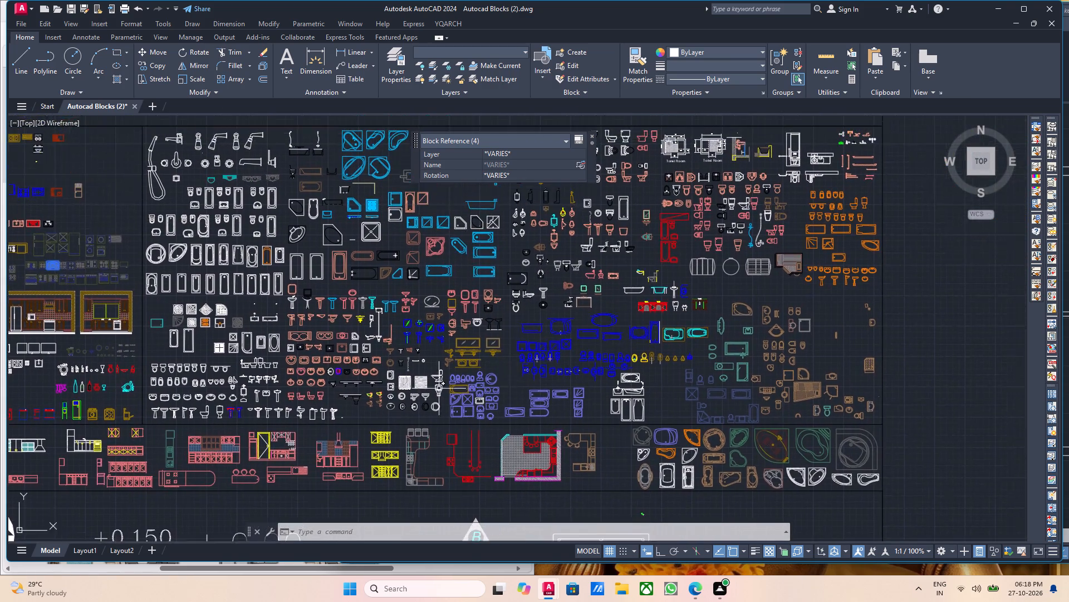
scroll(380, 407, up, 3)
scroll(392, 402, down, 2)
middle_drag(633, 371, 552, 394)
middle_drag(621, 368, 608, 390)
scroll(705, 399, up, 3)
scroll(703, 399, down, 1)
scroll(699, 400, up, 1)
scroll(752, 381, down, 3)
middle_drag(792, 360, 781, 383)
middle_drag(803, 326, 786, 362)
middle_drag(786, 356, 764, 411)
middle_drag(758, 376, 715, 417)
middle_drag(699, 376, 681, 425)
middle_drag(676, 371, 655, 412)
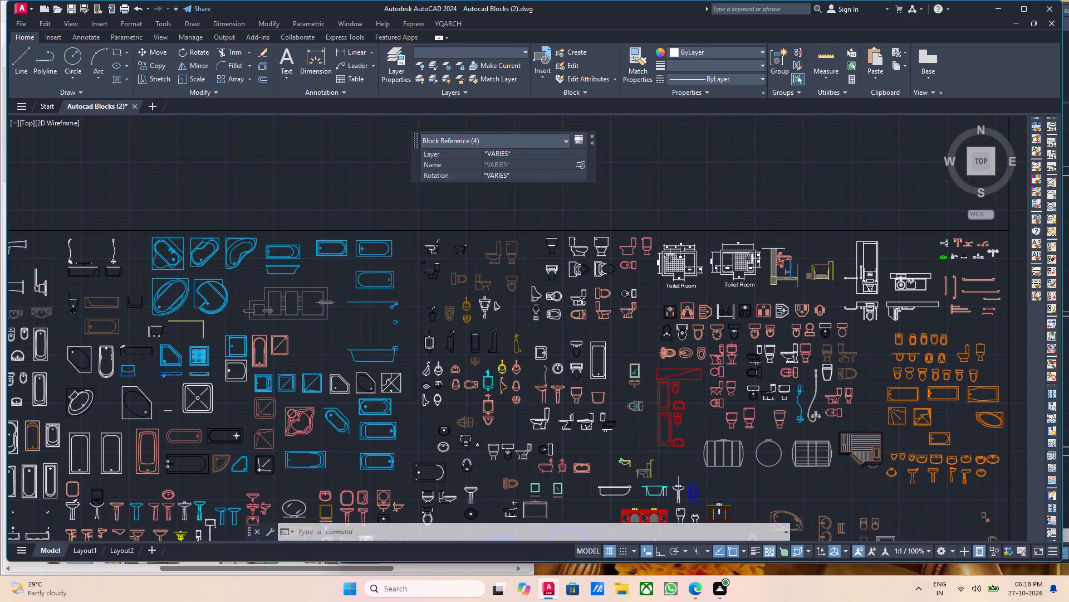
middle_drag(795, 353, 752, 378)
scroll(739, 360, up, 2)
middle_drag(820, 397, 775, 401)
middle_drag(646, 390, 632, 402)
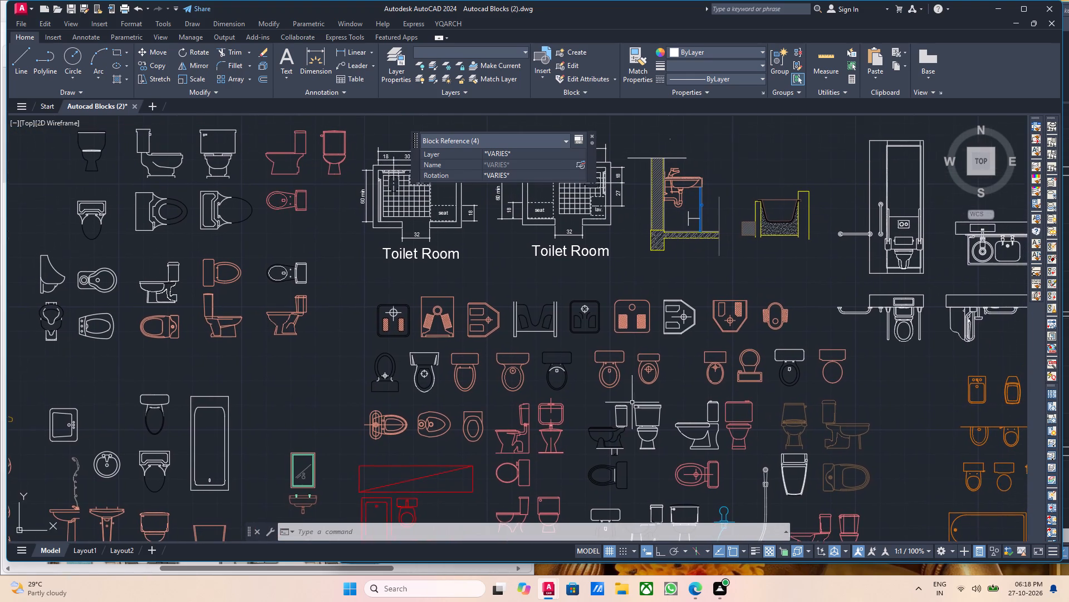
middle_drag(513, 334, 509, 406)
middle_drag(434, 362, 448, 405)
scroll(471, 360, down, 2)
middle_drag(606, 360, 547, 350)
Add the white plan-view tap set with two round cross handles to the selection.
scroll(730, 323, up, 3)
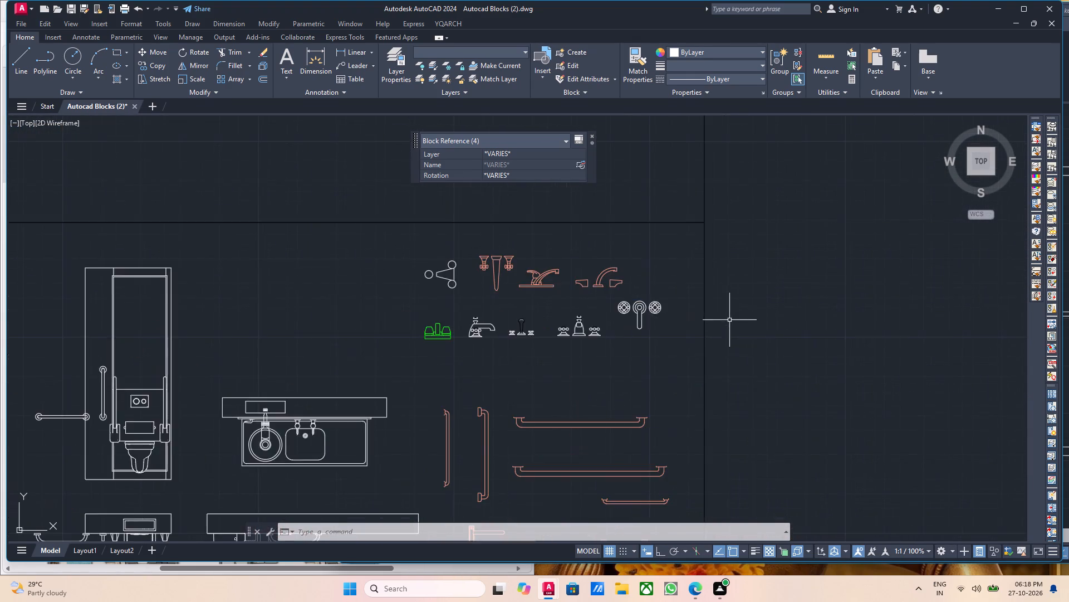
scroll(607, 313, up, 1)
middle_drag(607, 315, 610, 333)
scroll(670, 349, up, 2)
drag(751, 376, 749, 361)
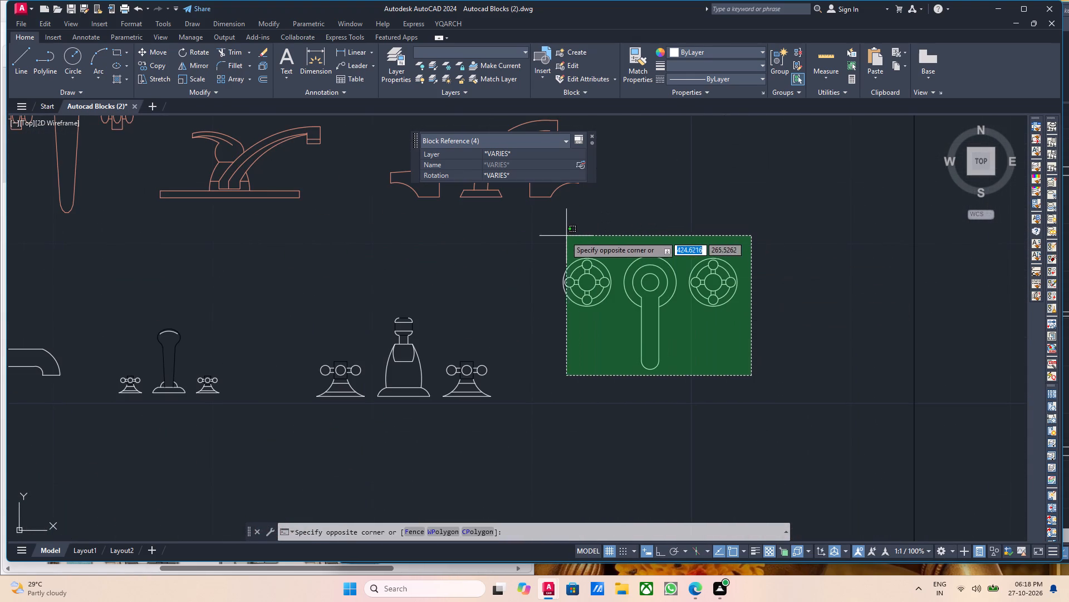
click(553, 239)
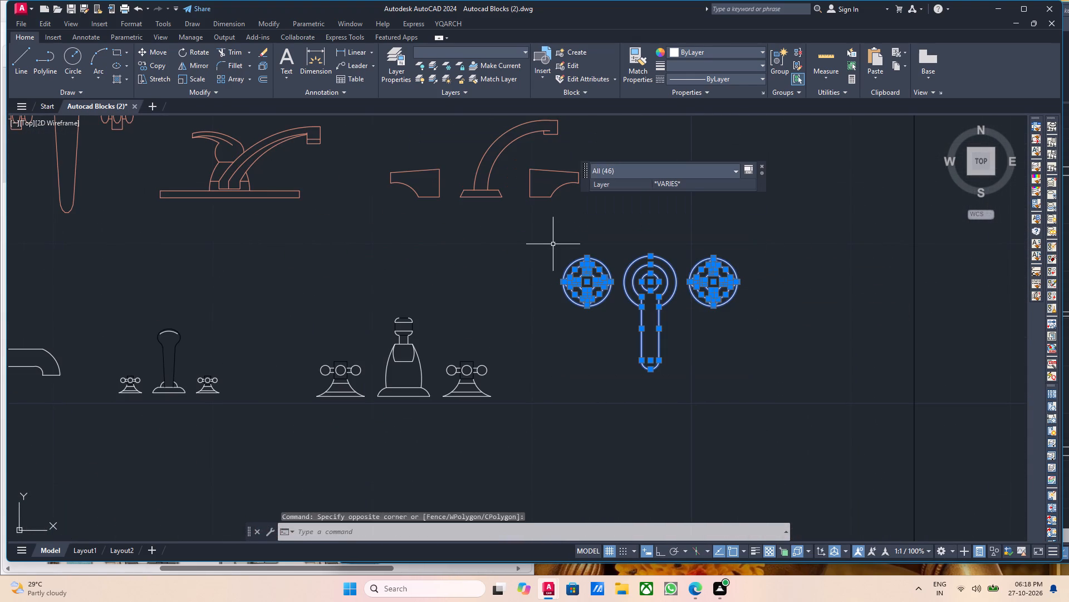
Add the orange curved-spout tap set with two side handles to the selection.
scroll(553, 246, down, 2)
scroll(563, 226, up, 1)
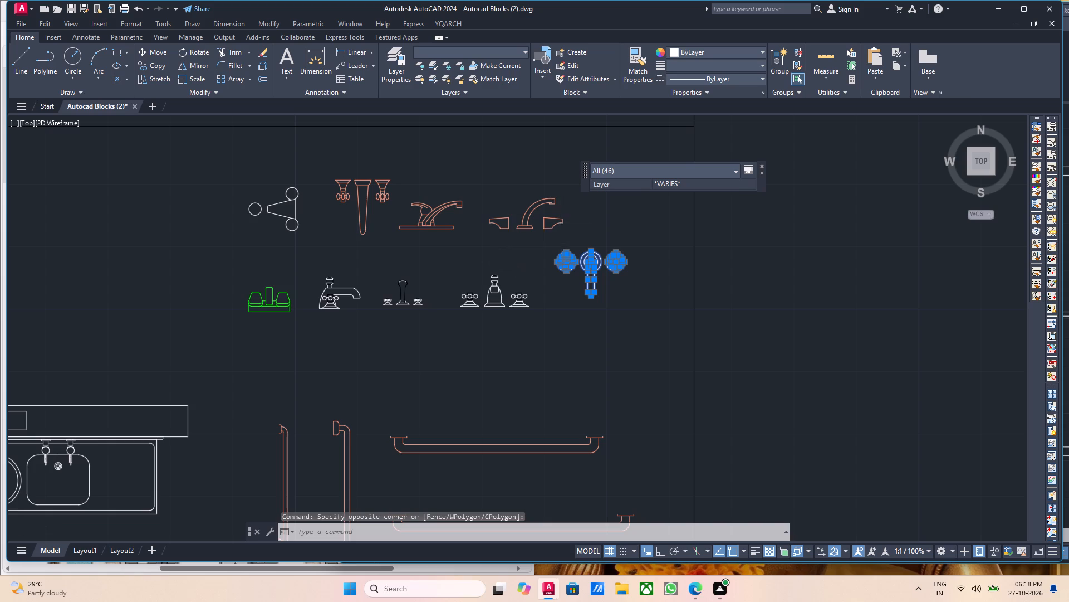
scroll(563, 226, up, 1)
middle_drag(564, 239, 566, 274)
scroll(582, 284, down, 1)
drag(609, 284, 600, 279)
click(456, 216)
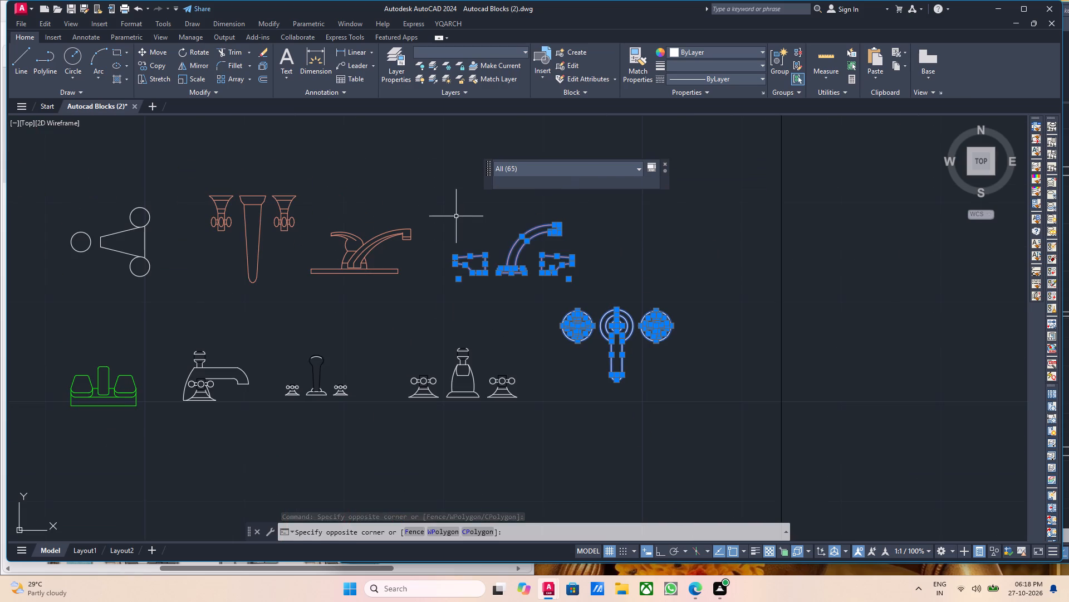
Examine the grab rails and the orange, green and brown bathroom fixture blocks below the taps.
scroll(479, 259, down, 2)
middle_drag(527, 319, 522, 236)
middle_drag(530, 303, 512, 275)
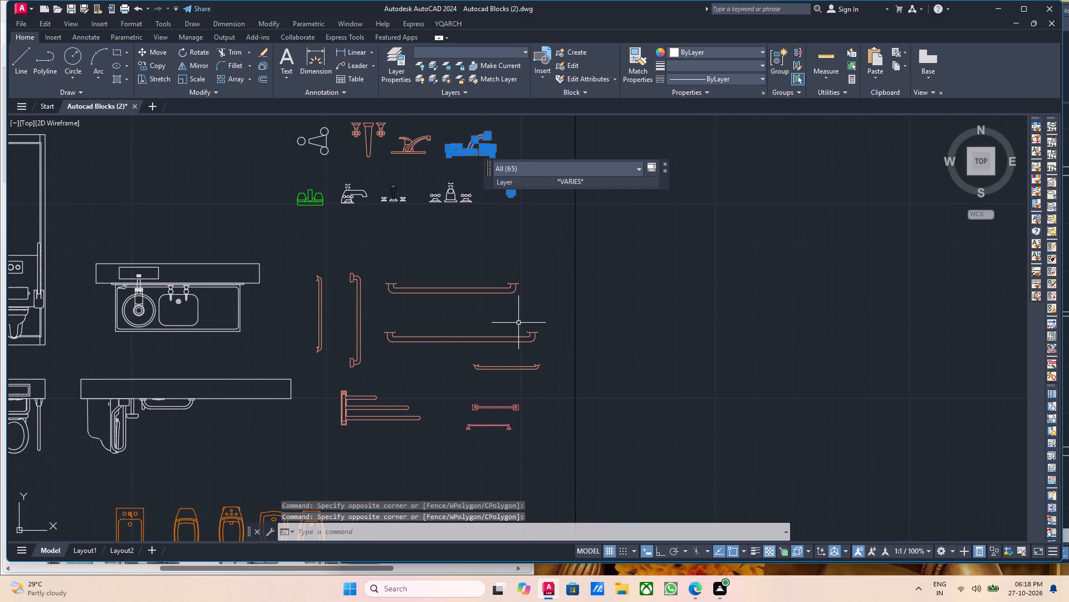
scroll(521, 329, down, 3)
middle_drag(508, 376, 501, 344)
middle_drag(492, 389, 488, 309)
middle_drag(474, 364, 482, 321)
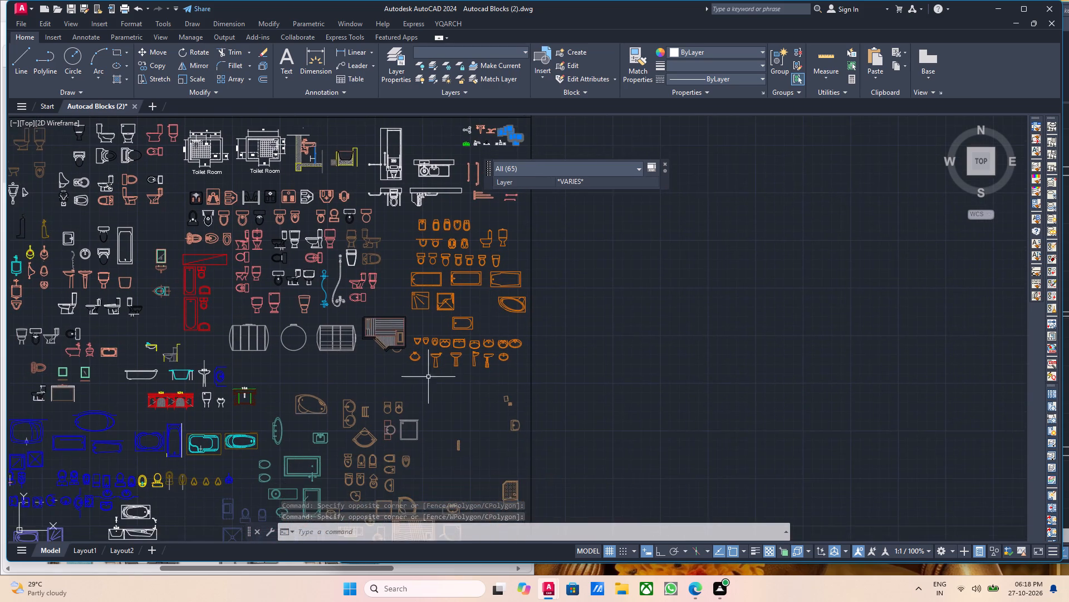
scroll(445, 370, up, 1)
middle_drag(457, 408, 491, 331)
middle_drag(437, 384, 499, 338)
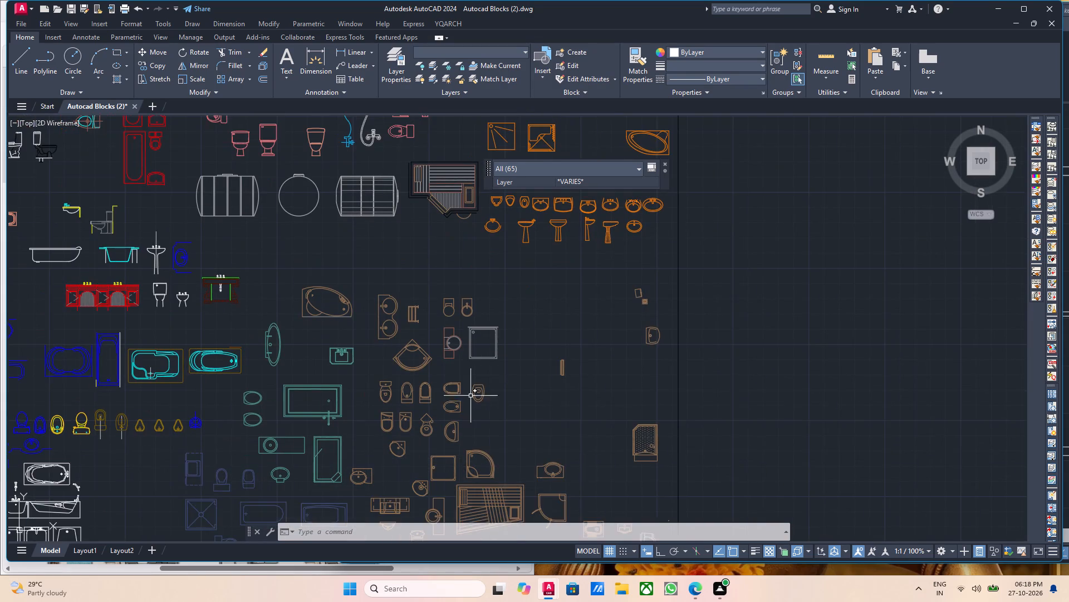
middle_drag(470, 396, 487, 342)
middle_drag(452, 409, 470, 357)
scroll(408, 379, down, 2)
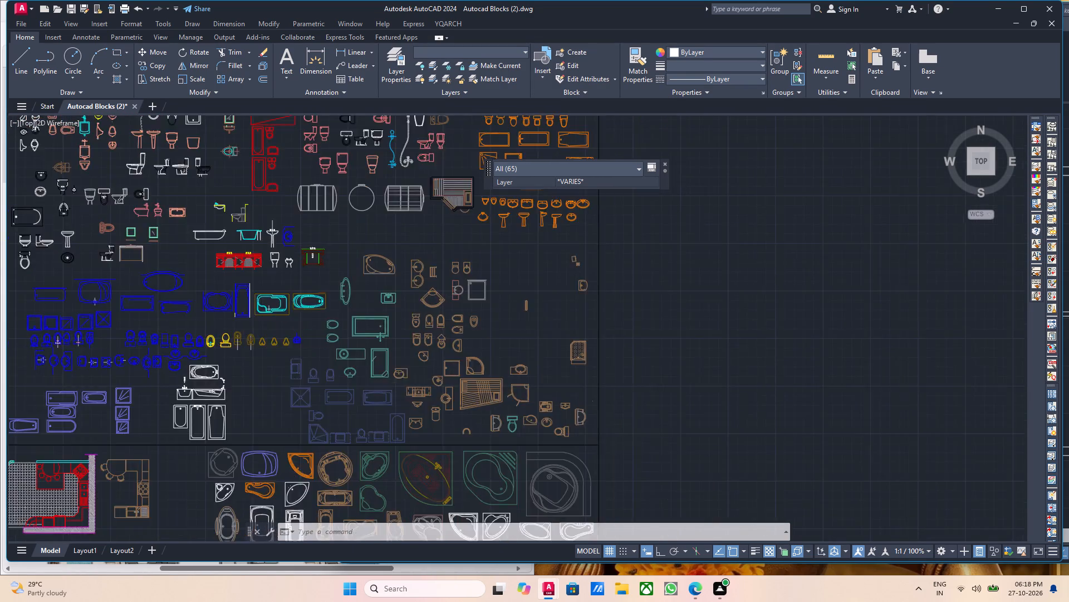
Look through the office desk, coloured chair and bed blocks in the Furniture section.
scroll(405, 379, down, 1)
middle_drag(379, 377, 400, 370)
middle_drag(321, 392, 519, 360)
middle_drag(356, 368, 445, 315)
middle_drag(277, 351, 309, 341)
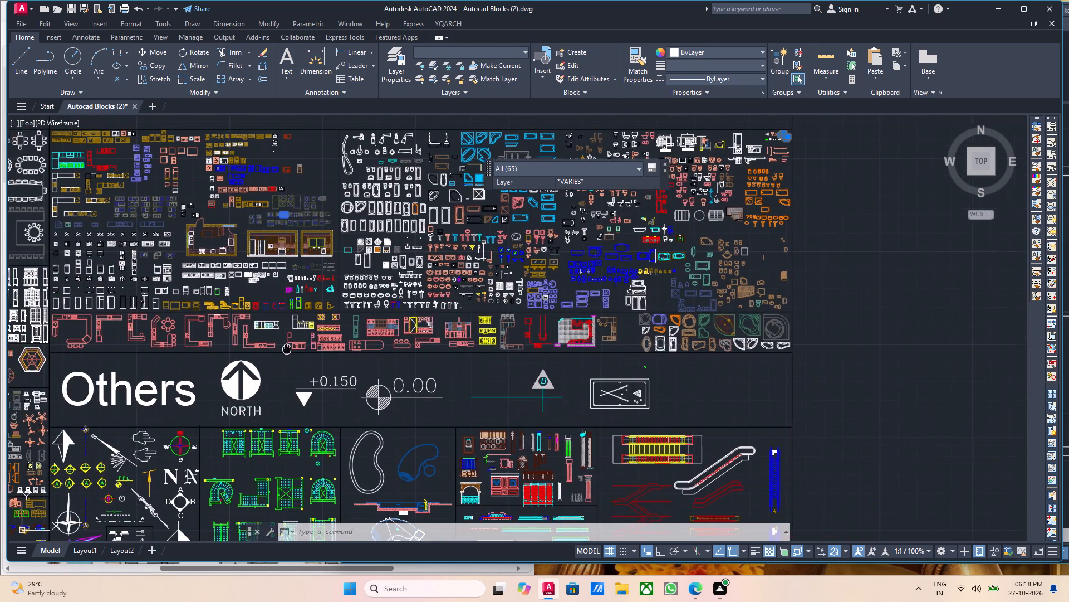
middle_drag(309, 341, 431, 303)
middle_drag(273, 343, 434, 302)
middle_drag(208, 349, 428, 337)
scroll(286, 459, up, 2)
middle_drag(186, 407, 226, 396)
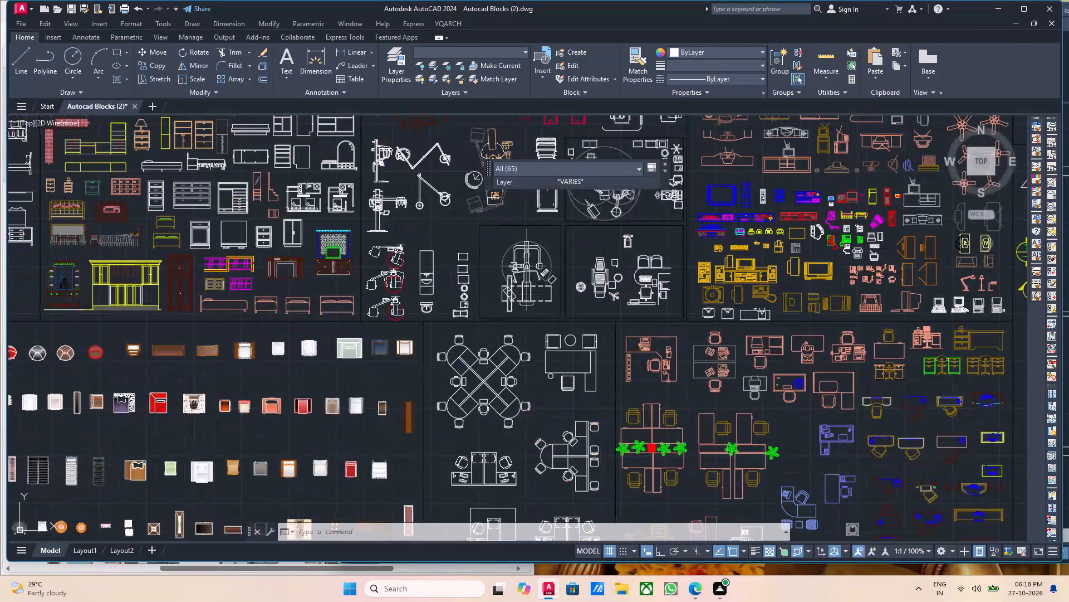
middle_drag(226, 396, 352, 382)
middle_drag(174, 393, 504, 379)
middle_drag(381, 382, 503, 352)
scroll(570, 396, up, 3)
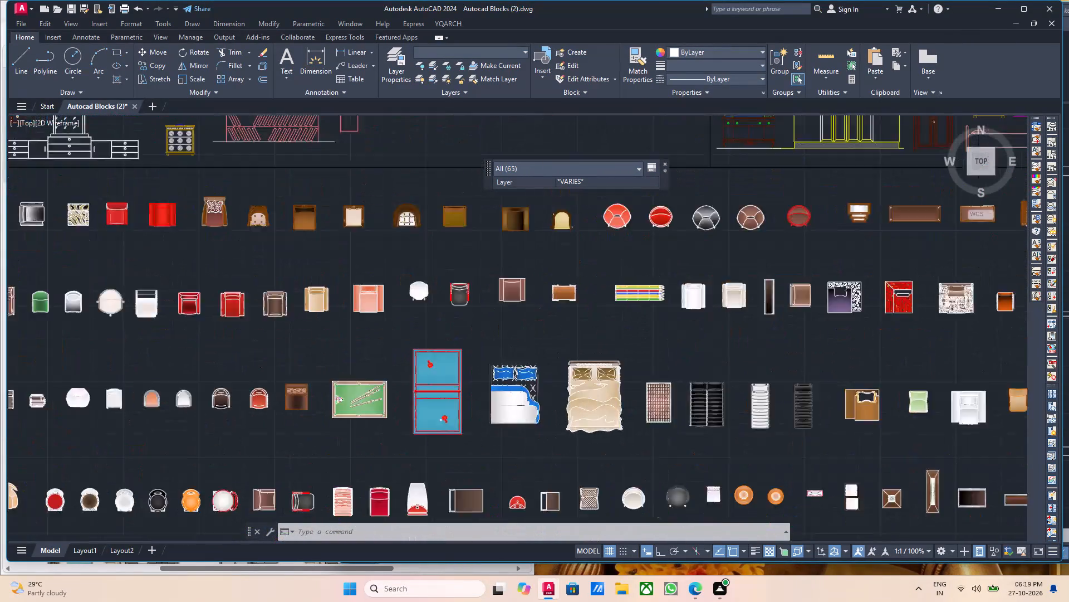
scroll(576, 408, down, 2)
middle_drag(617, 408, 619, 400)
scroll(703, 412, up, 2)
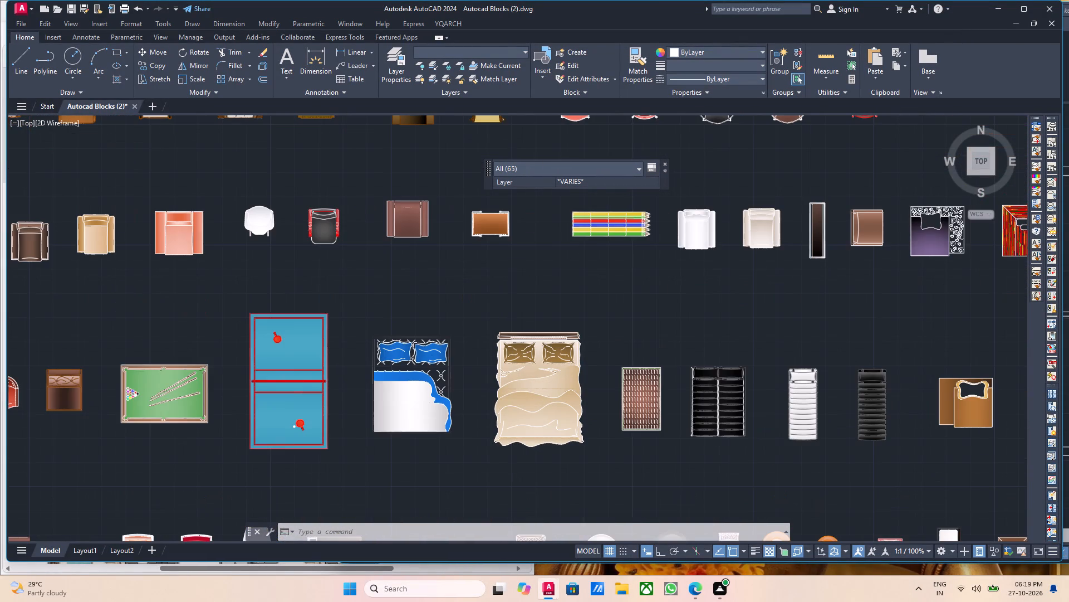
scroll(703, 412, down, 4)
middle_drag(464, 419, 575, 387)
middle_drag(322, 397, 354, 390)
scroll(289, 380, up, 4)
scroll(289, 380, down, 3)
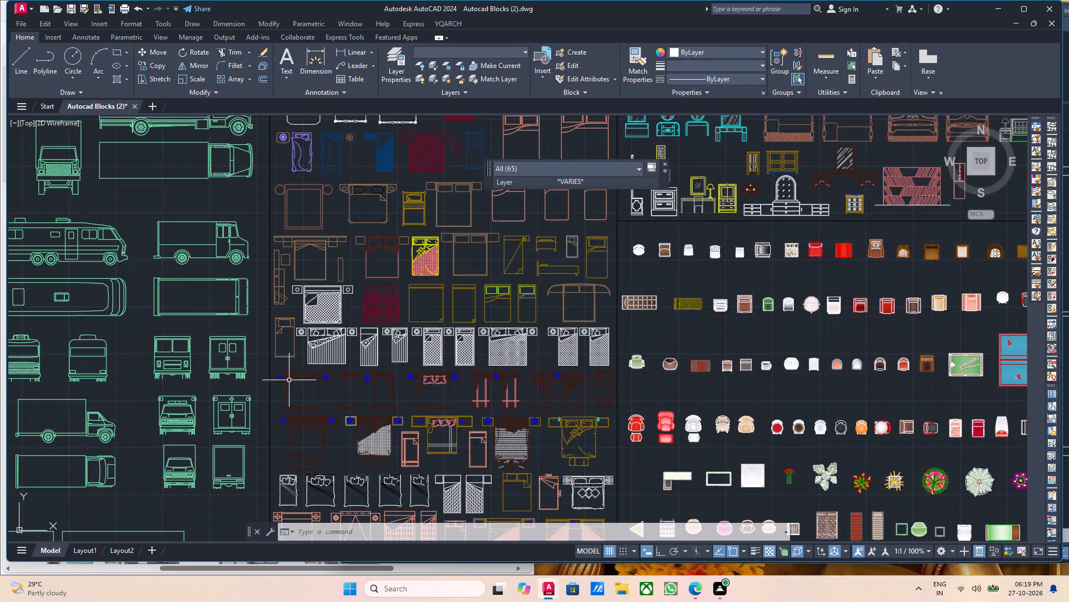
Copy the selected library blocks and paste them into Drawing1 in the empty area above the floor plan grid.
key(ctrl+c)
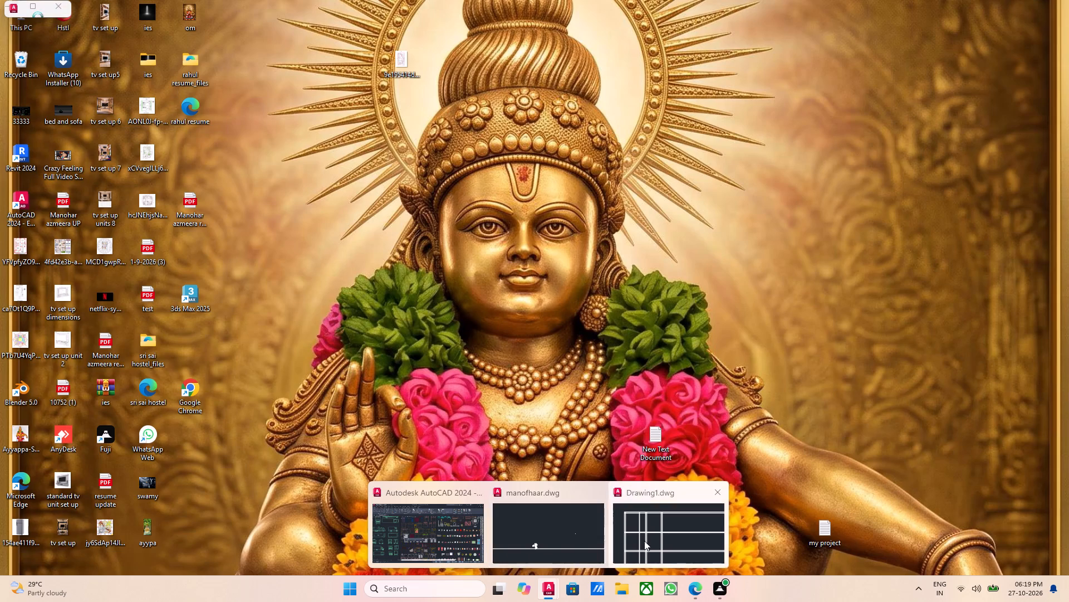
click(644, 541)
scroll(566, 357, down, 5)
middle_drag(592, 284, 576, 343)
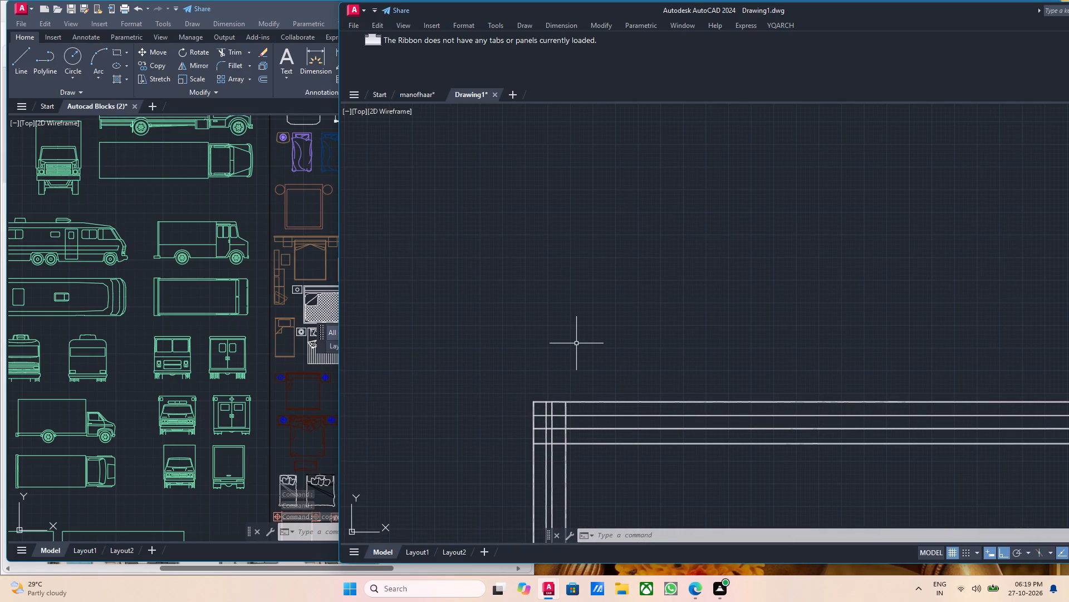
key(ctrl+v)
scroll(576, 343, up, 3)
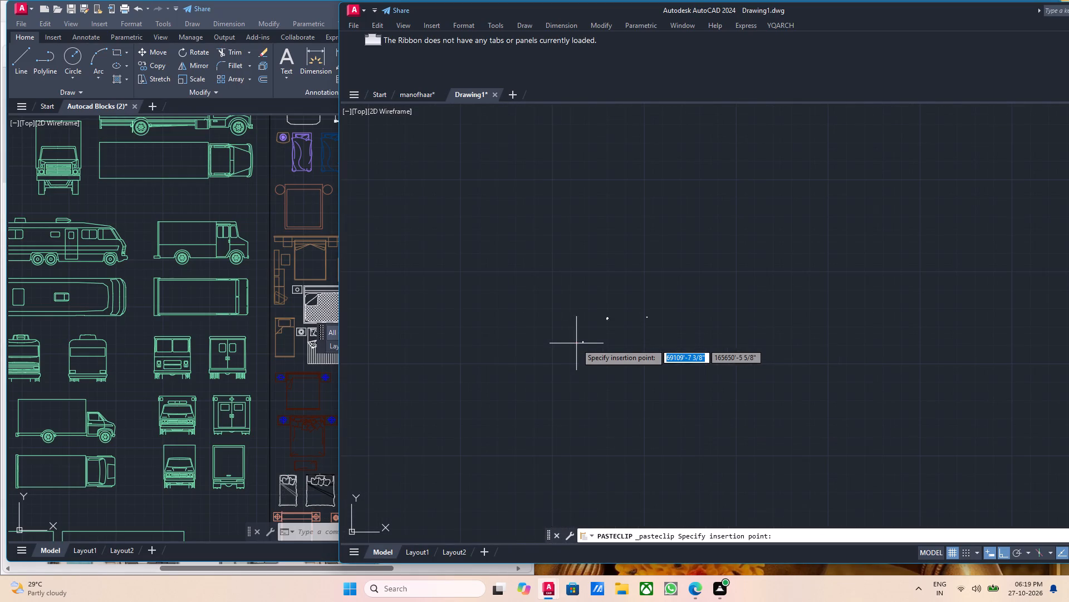
click(578, 342)
Scale up all the pasted blocks from a base point beside them, with a freehand factor distance of about 53'-8".
drag(702, 386, 699, 380)
click(480, 256)
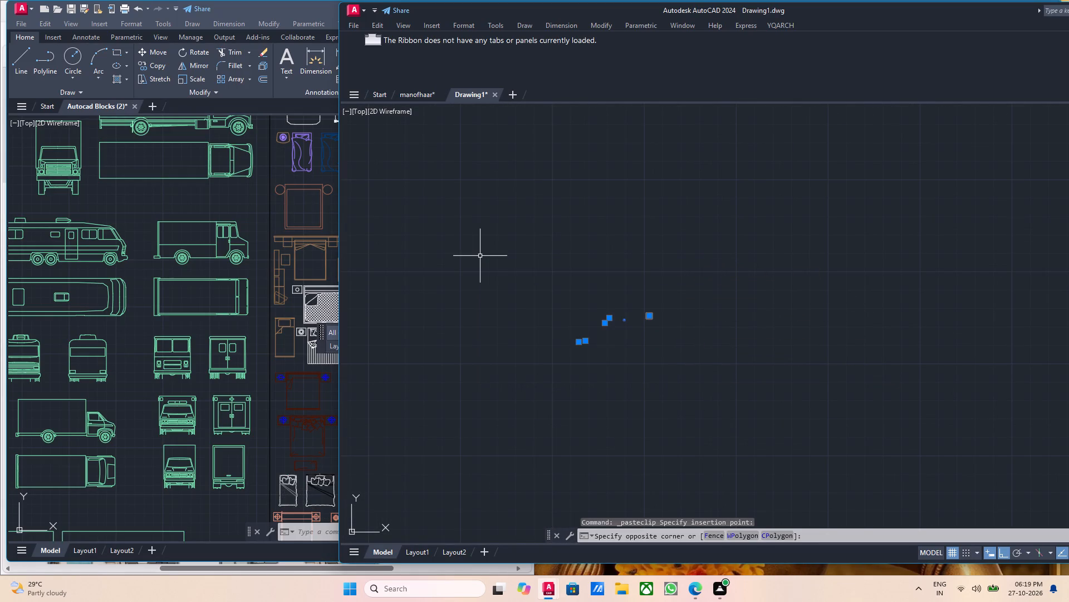
text(sc)
key(Return)
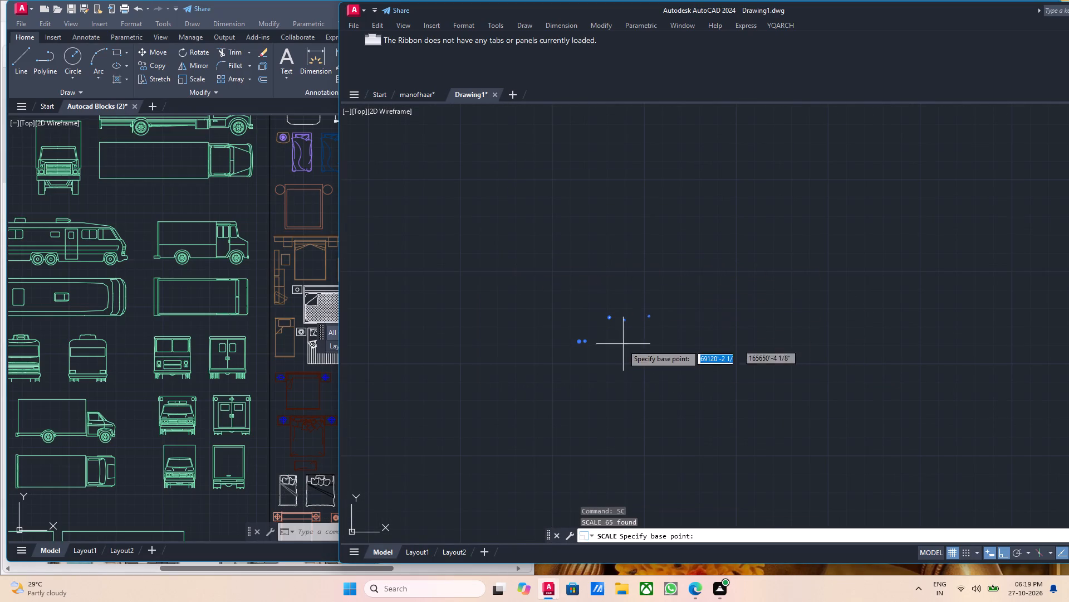
click(622, 344)
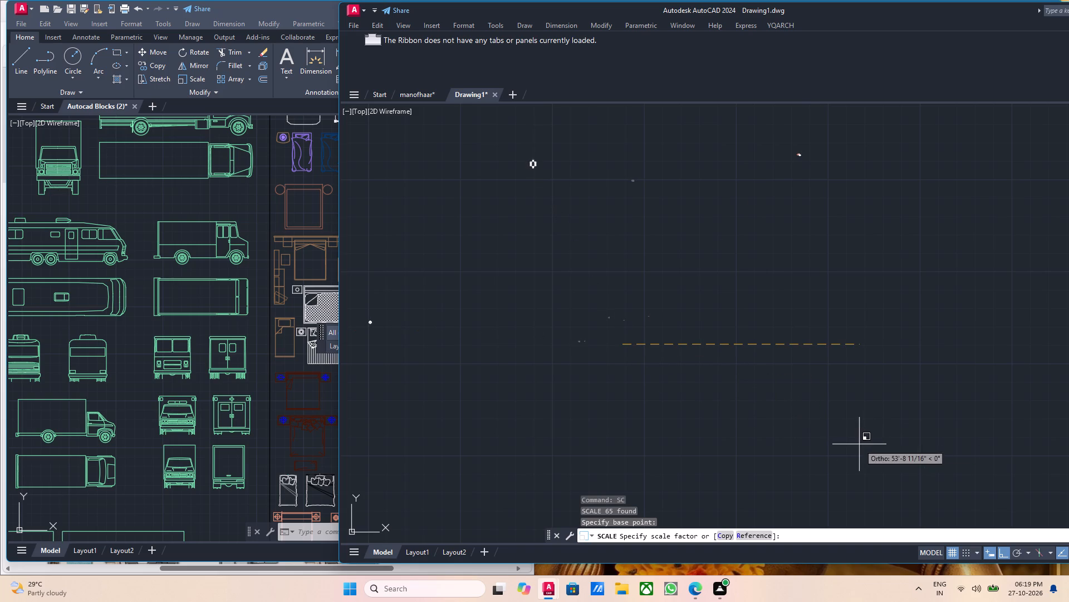
click(859, 444)
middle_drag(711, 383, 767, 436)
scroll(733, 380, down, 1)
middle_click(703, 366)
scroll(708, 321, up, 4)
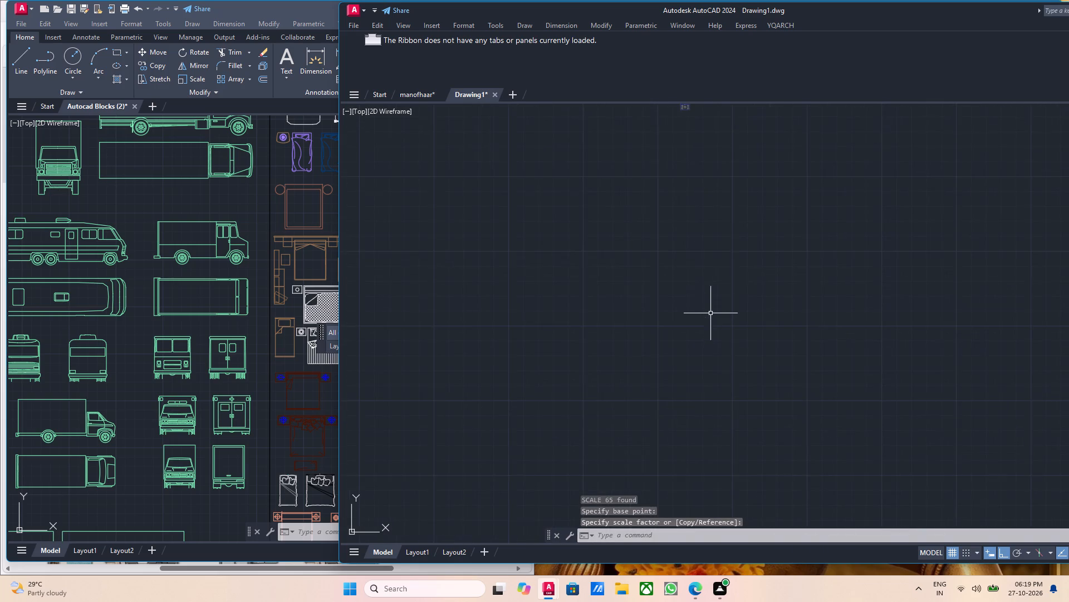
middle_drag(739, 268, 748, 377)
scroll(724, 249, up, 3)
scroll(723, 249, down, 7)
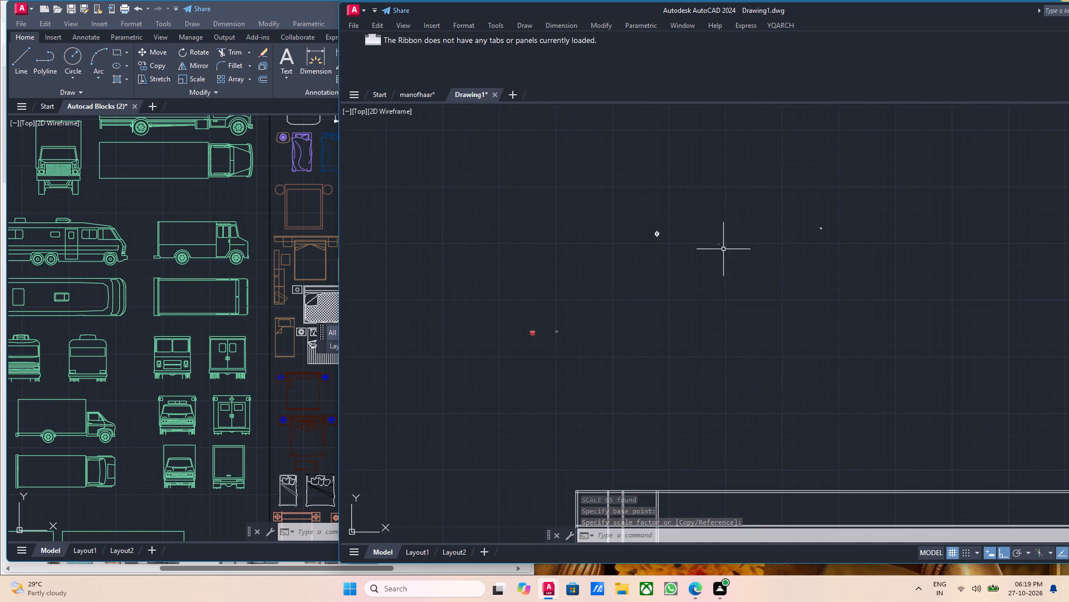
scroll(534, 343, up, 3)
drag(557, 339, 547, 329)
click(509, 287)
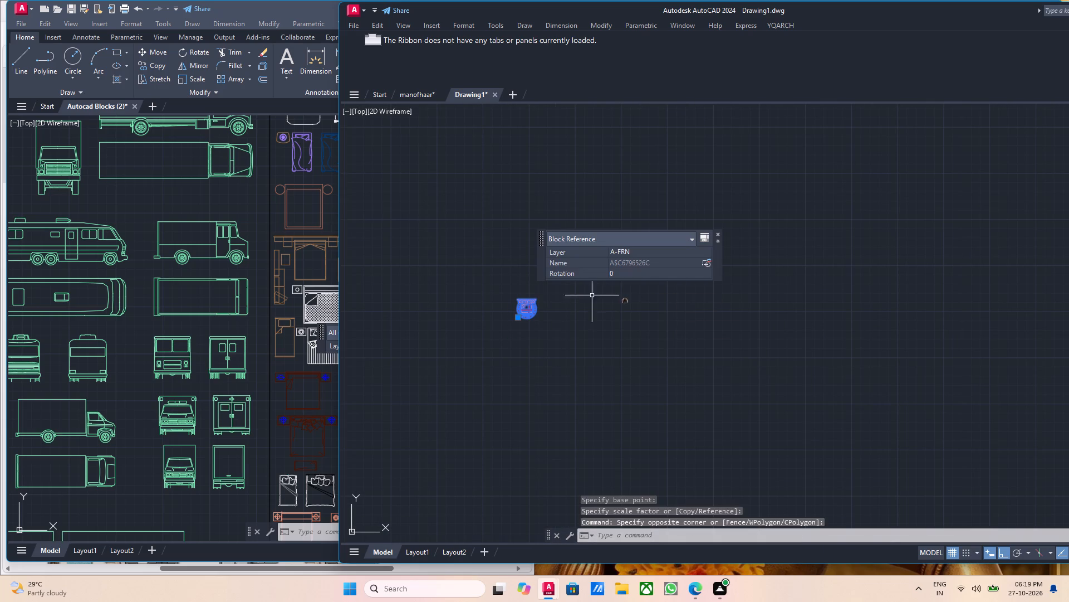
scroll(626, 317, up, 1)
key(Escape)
Move the small armchair block horizontally to sit close beside the red bed block.
drag(645, 321, 636, 308)
click(614, 281)
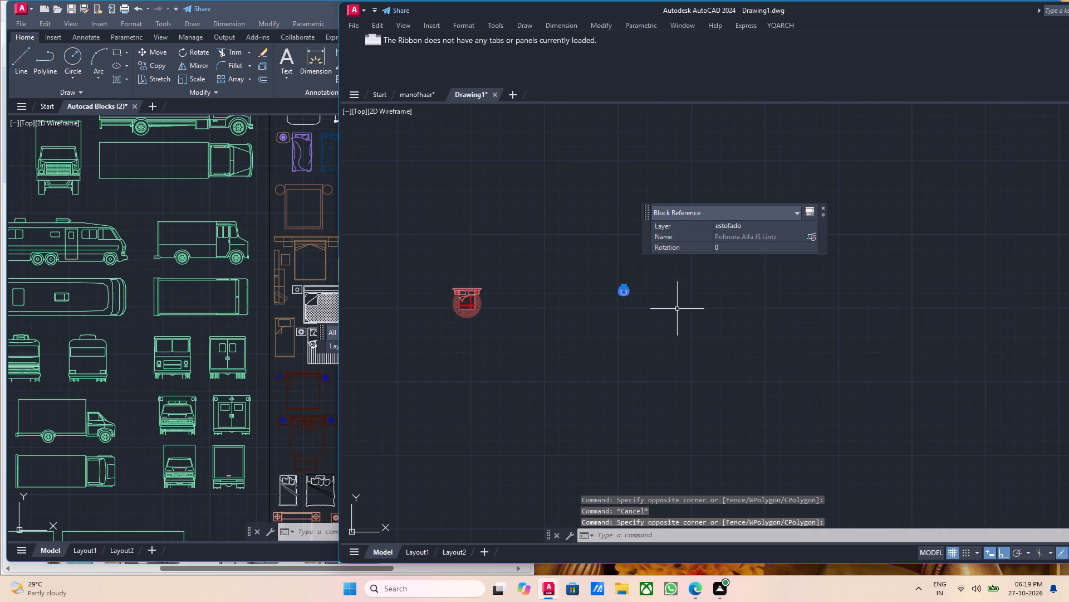
middle_drag(707, 318, 673, 318)
key(m)
key(Return)
click(610, 300)
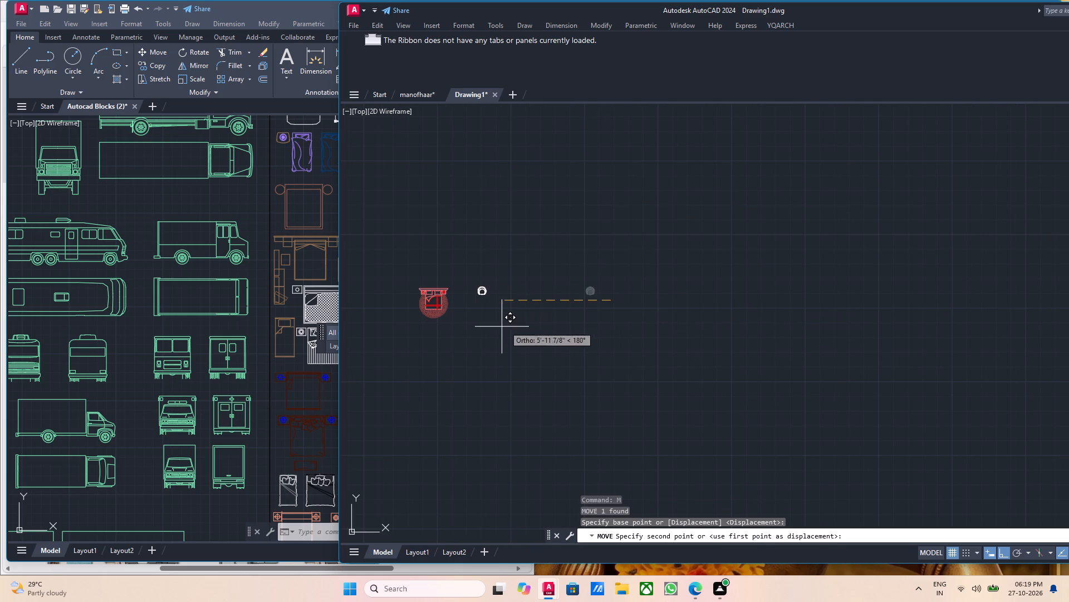
click(491, 328)
Move the oval dining table block, with Ortho turned off, beside the armchair and red bed blocks.
middle_drag(579, 270, 508, 445)
scroll(568, 370, down, 2)
middle_drag(608, 351, 595, 411)
scroll(602, 407, down, 1)
middle_drag(822, 297, 791, 319)
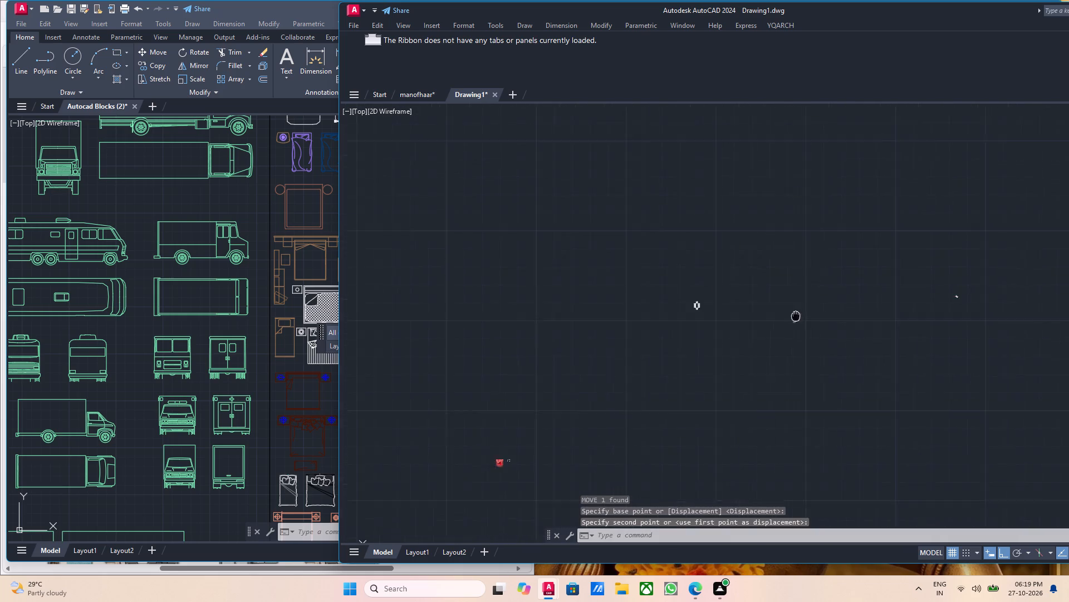
middle_drag(791, 319, 784, 324)
scroll(774, 323, up, 4)
scroll(551, 338, down, 2)
middle_drag(534, 334, 764, 301)
drag(743, 306, 702, 291)
click(618, 251)
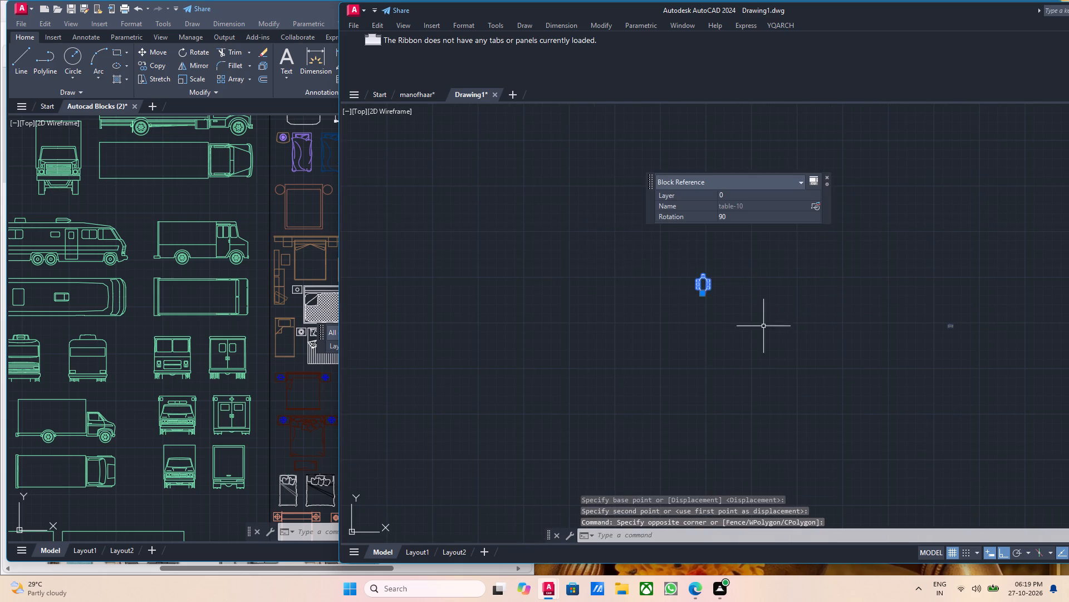
middle_drag(764, 326, 724, 304)
key(m)
key(Return)
scroll(688, 286, up, 2)
click(673, 258)
scroll(661, 345, down, 4)
middle_drag(653, 397, 648, 322)
key(F8)
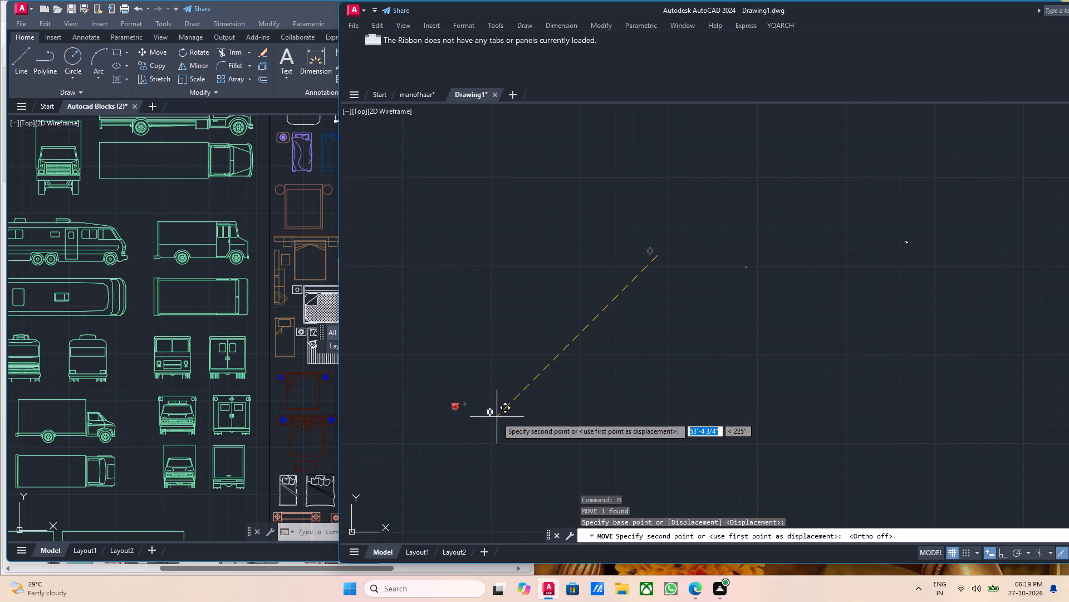
scroll(496, 416, up, 3)
click(426, 394)
Move the five-burner hob block beside the oval dining table block.
scroll(483, 392, down, 3)
middle_drag(640, 362, 625, 414)
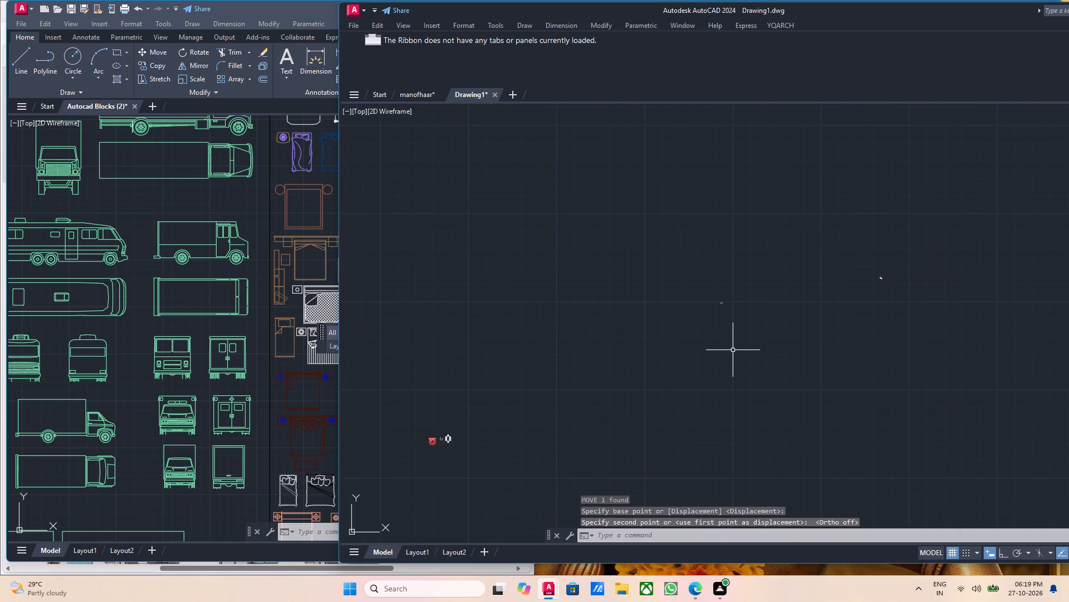
drag(733, 348, 729, 323)
click(689, 261)
middle_drag(741, 329, 727, 325)
key(m)
key(Return)
scroll(715, 320, up, 3)
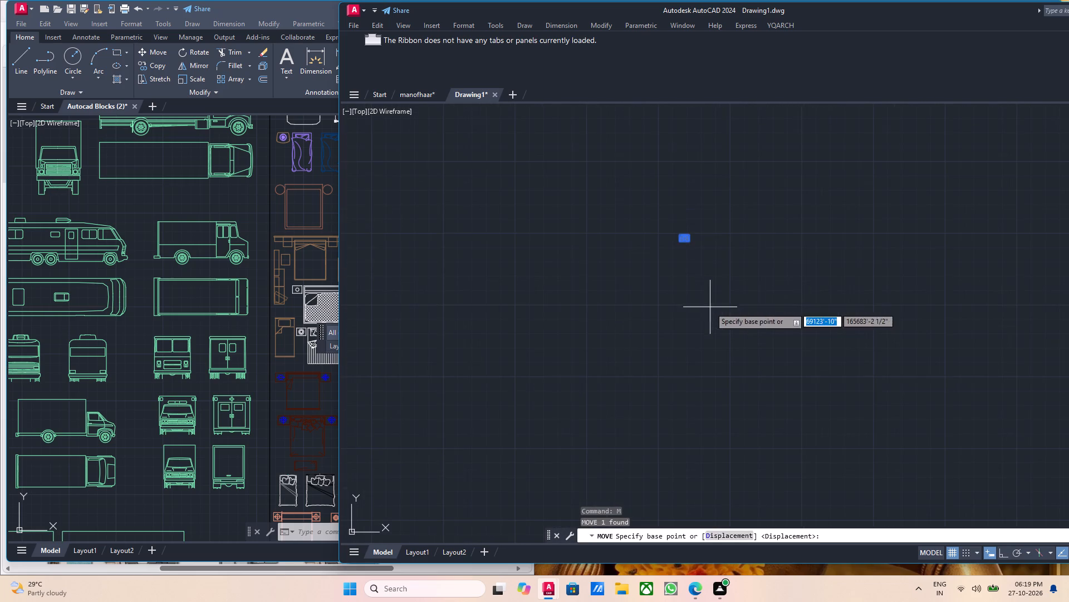
click(674, 245)
scroll(620, 390, down, 3)
middle_drag(546, 410, 726, 328)
scroll(615, 370, up, 3)
middle_drag(526, 447, 638, 383)
scroll(548, 394, up, 3)
click(413, 457)
Move the three-circle mixer tap block next to the five-burner hob block.
scroll(461, 440, down, 4)
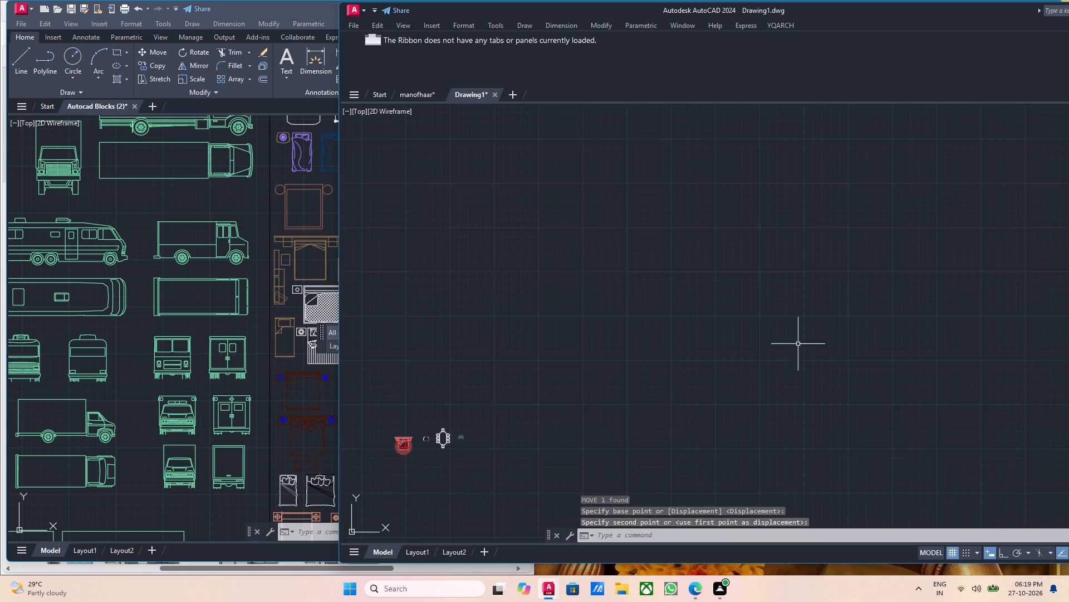
middle_drag(765, 353, 629, 410)
scroll(630, 410, down, 3)
middle_drag(857, 367, 835, 376)
drag(835, 359, 806, 352)
click(770, 342)
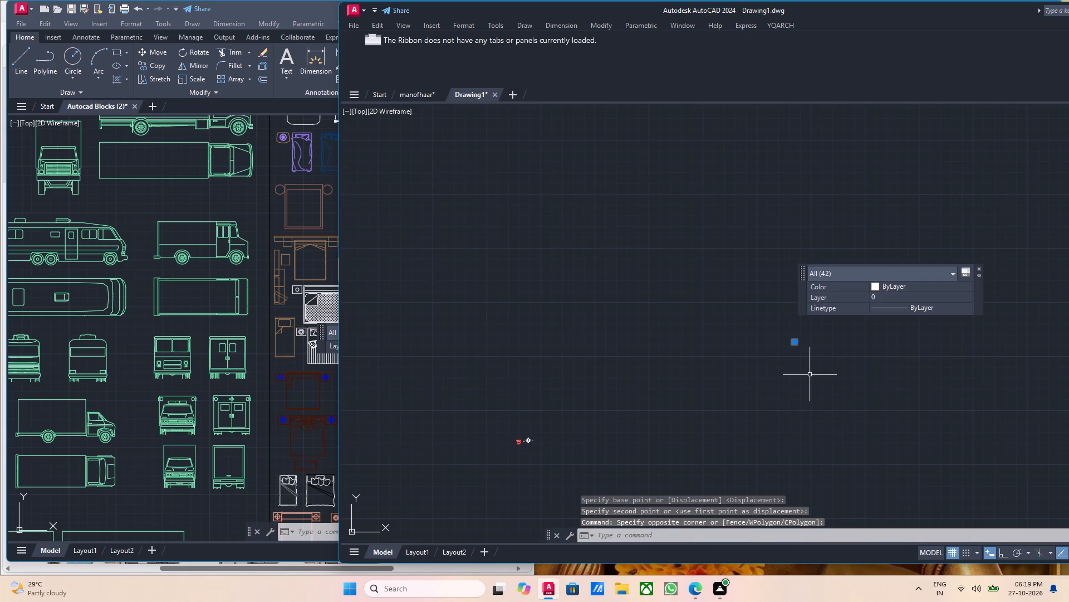
key(m)
key(Return)
scroll(811, 350, up, 8)
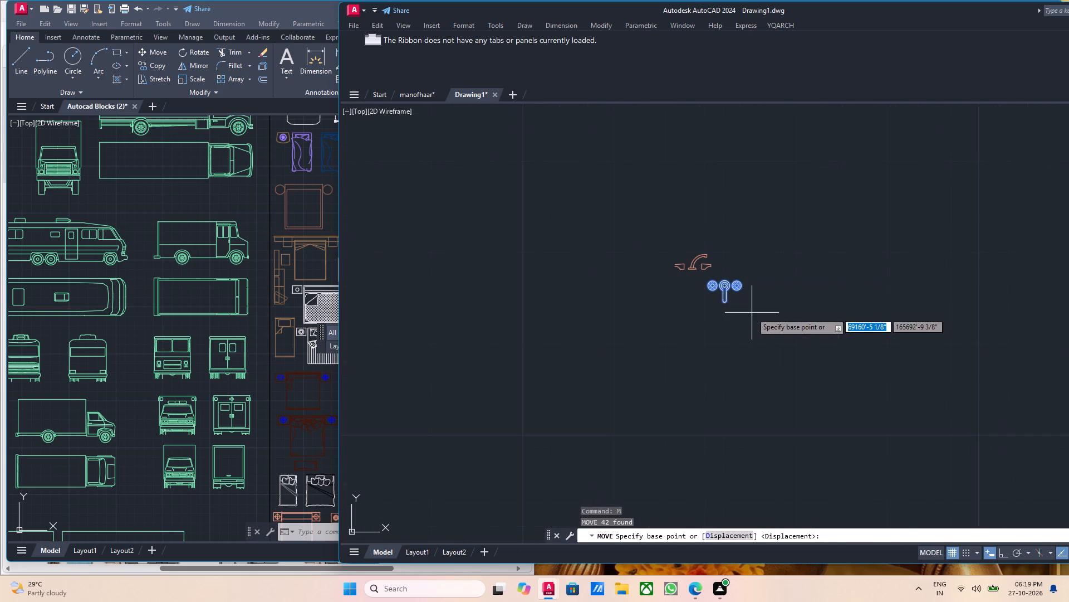
click(743, 299)
scroll(566, 450, down, 3)
middle_drag(507, 464, 760, 318)
scroll(623, 404, down, 6)
scroll(526, 439, up, 6)
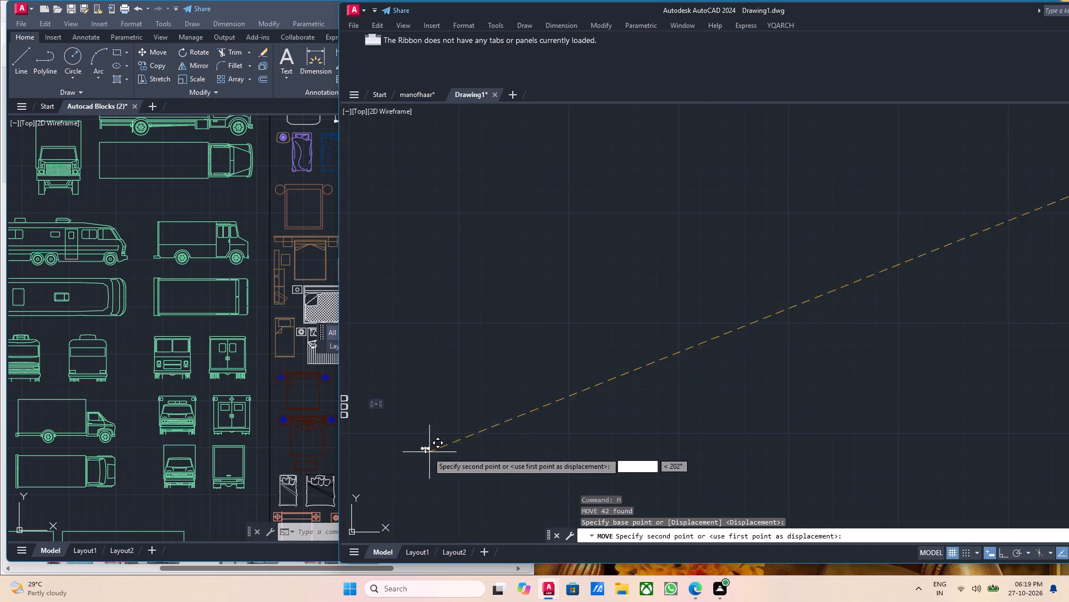
middle_drag(430, 417, 687, 380)
scroll(654, 372, up, 2)
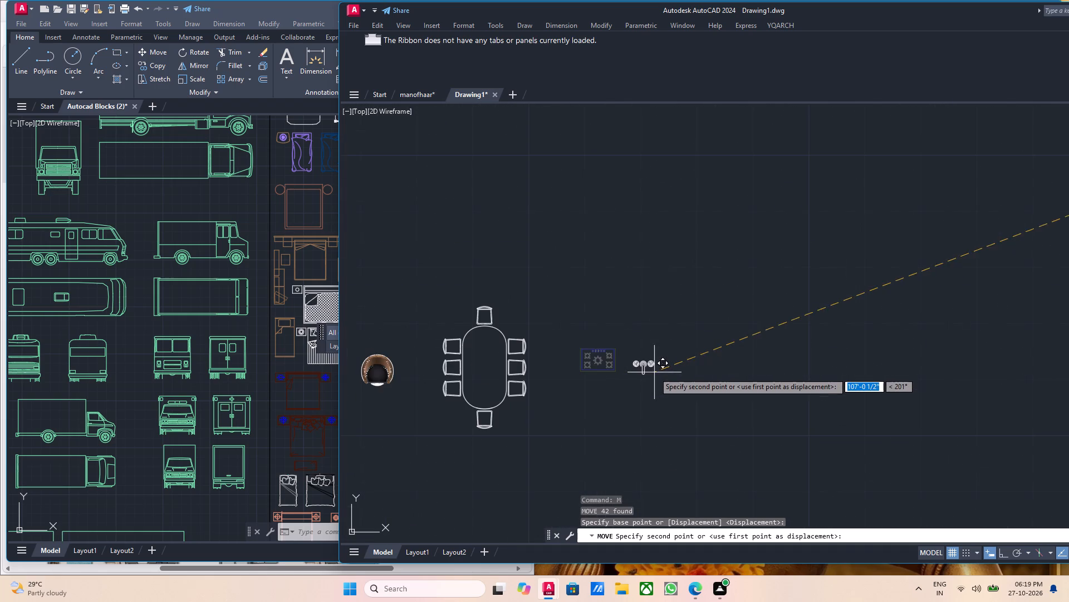
click(655, 371)
Move the salmon-coloured curved tap block to sit just below the five-burner hob block.
scroll(655, 371, down, 7)
middle_drag(884, 277, 762, 348)
scroll(979, 294, up, 2)
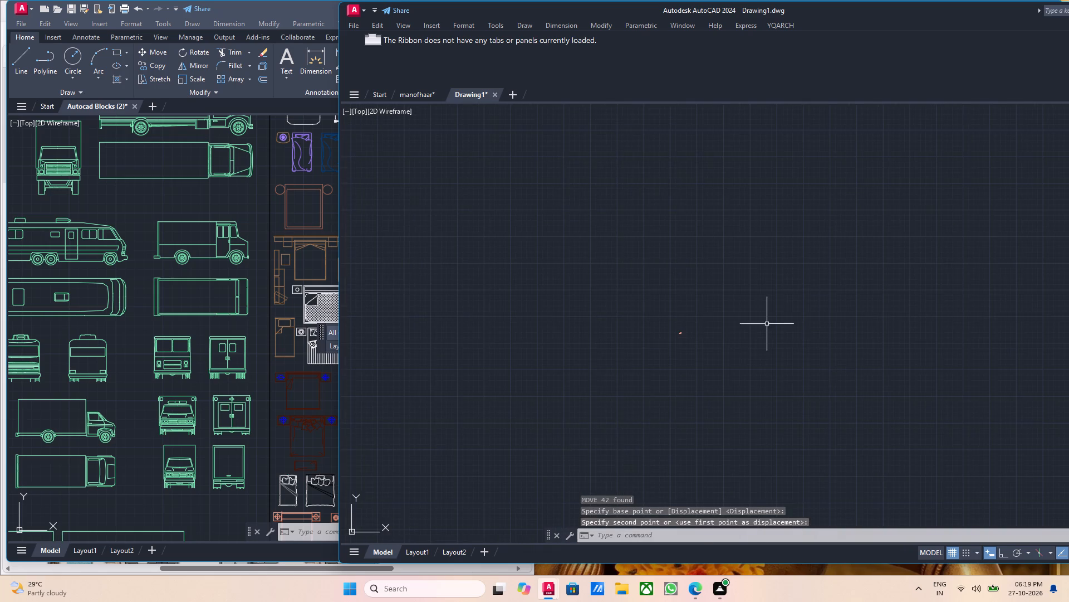
scroll(684, 343, up, 3)
drag(686, 337, 685, 328)
click(659, 290)
middle_drag(787, 324, 784, 304)
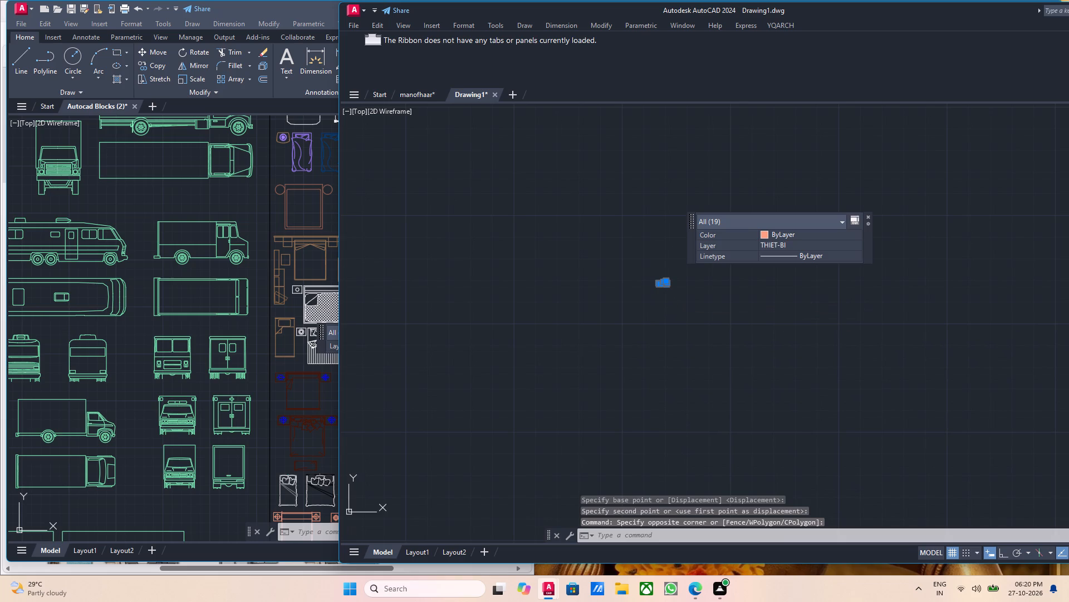
key(m)
key(Return)
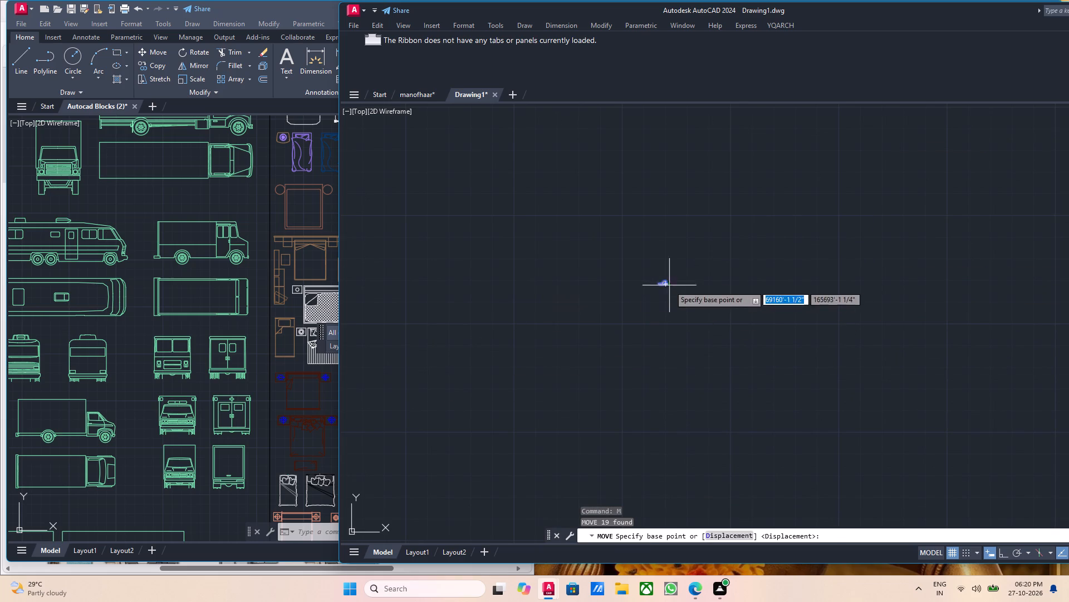
click(665, 284)
scroll(462, 431, down, 3)
middle_drag(436, 446, 631, 277)
scroll(560, 346, up, 1)
scroll(560, 346, down, 4)
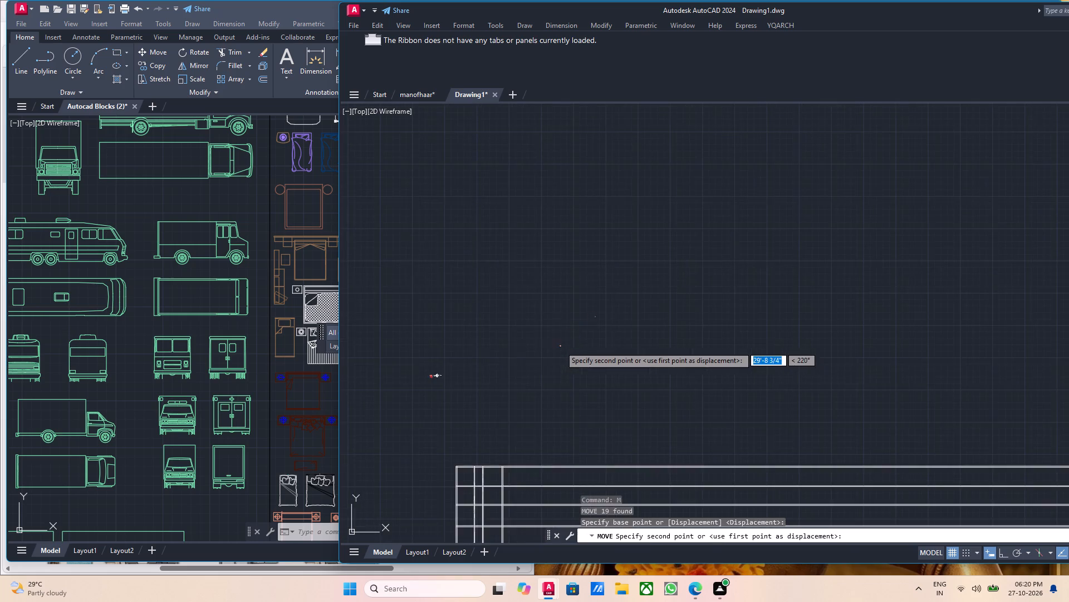
middle_drag(502, 356, 707, 301)
scroll(654, 327, up, 9)
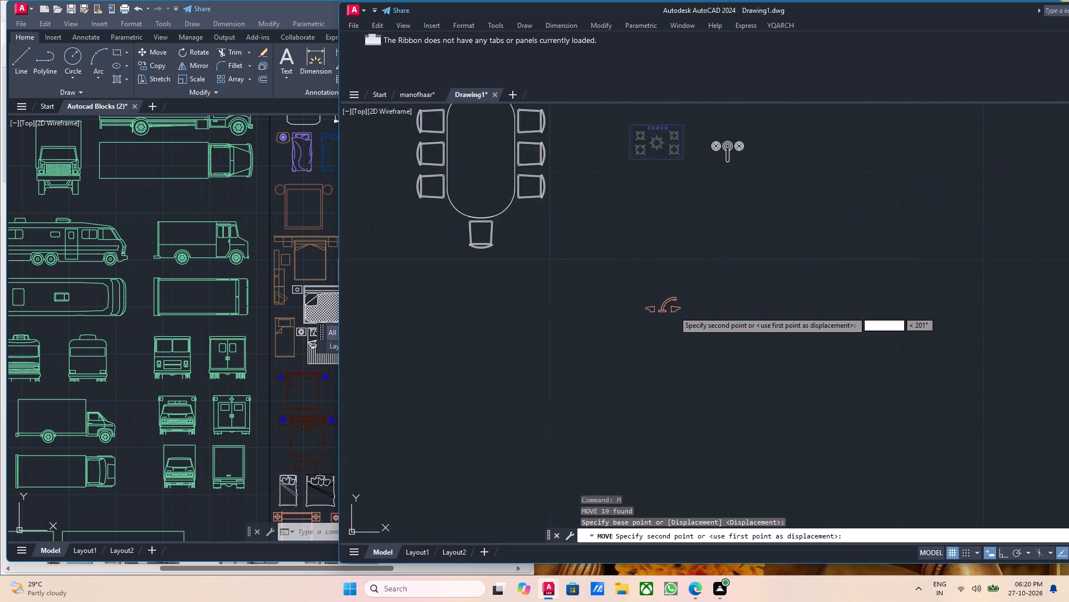
scroll(674, 311, up, 1)
click(668, 303)
scroll(668, 303, down, 4)
key(Escape)
key(Escape)
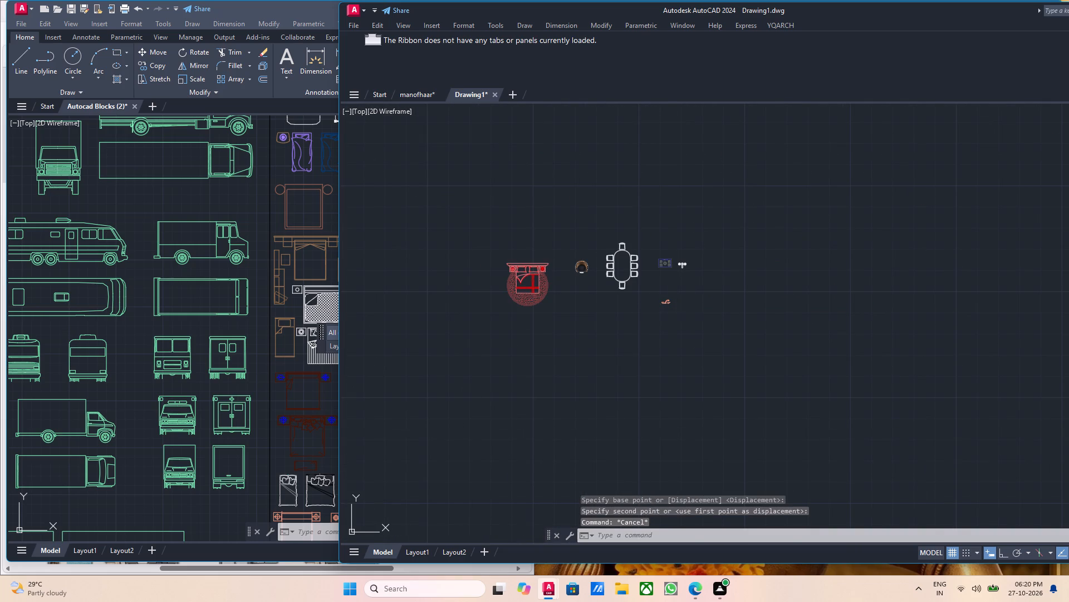
Scale up all the gathered furniture, hob and tap blocks from a base point just below them, picking the factor freehand.
click(728, 314)
click(431, 236)
middle_drag(787, 305, 767, 317)
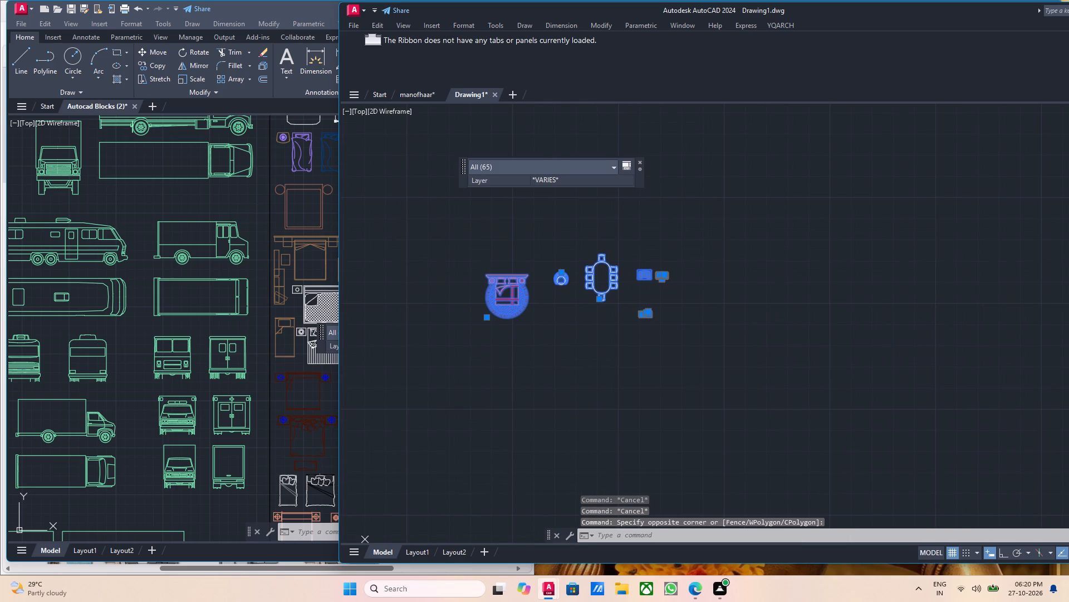
text(sc)
key(Return)
drag(620, 348, 627, 350)
scroll(748, 453, down, 2)
scroll(752, 453, up, 1)
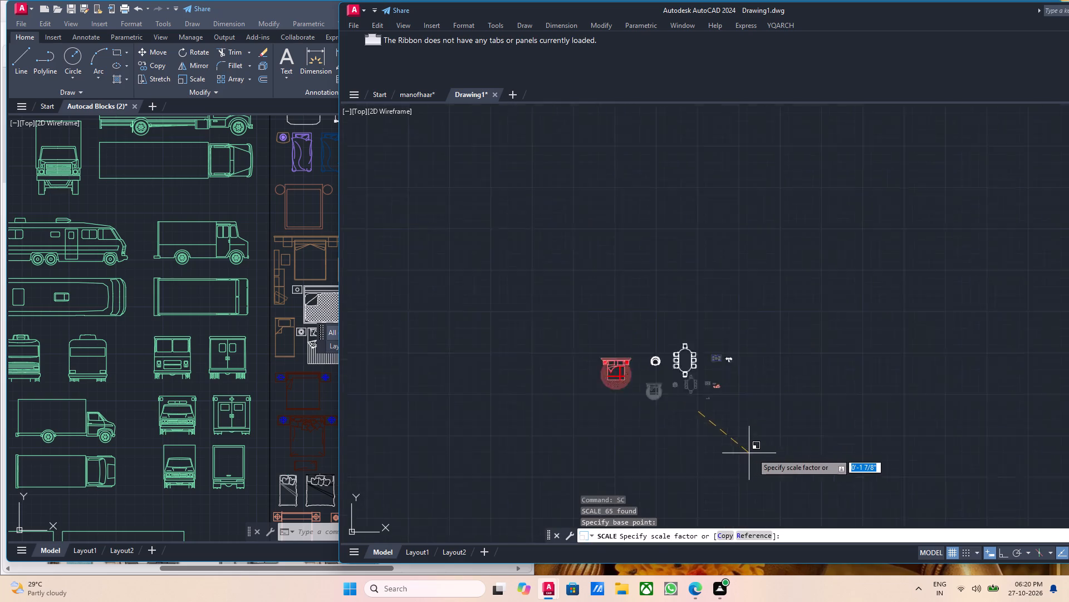
middle_drag(760, 453, 769, 377)
scroll(776, 373, down, 5)
middle_drag(788, 399, 759, 341)
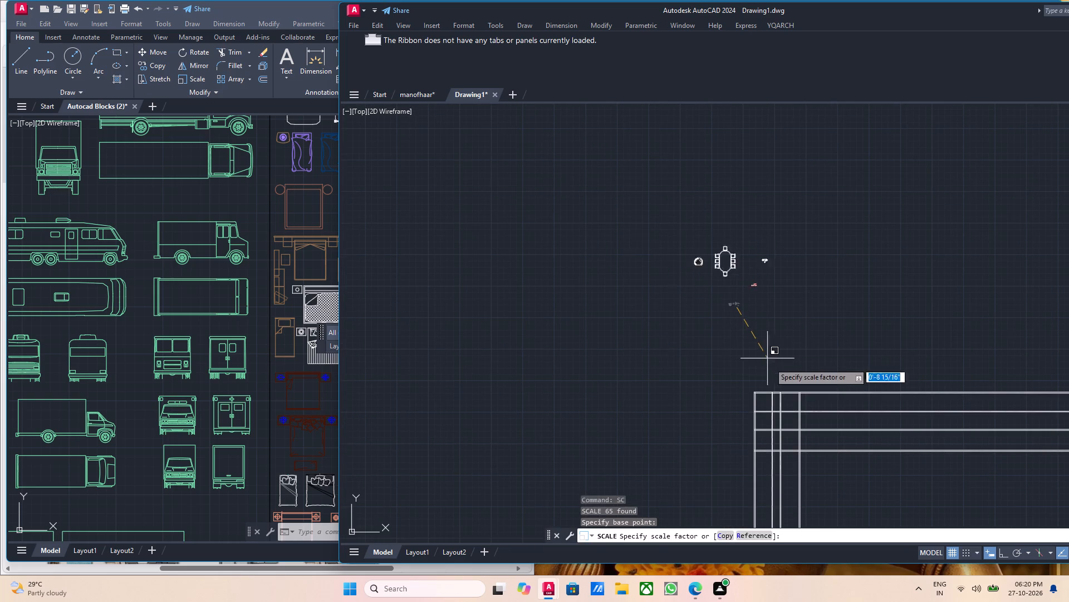
click(781, 367)
middle_drag(697, 289, 694, 346)
key(grave)
key(Escape)
Examine the size of the scaled blocks against the wall lines of the nearby floor plan grid.
middle_drag(714, 376, 609, 279)
middle_drag(678, 353, 586, 246)
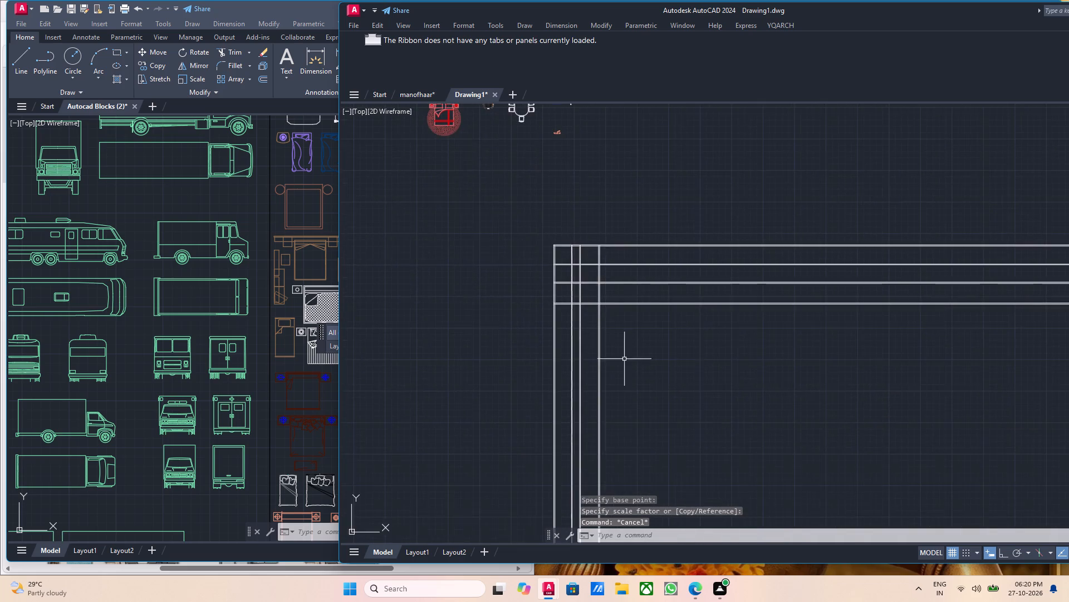
middle_drag(623, 367, 629, 396)
middle_drag(498, 233, 563, 399)
scroll(560, 316, up, 1)
middle_drag(560, 316, 561, 322)
scroll(567, 327, down, 3)
middle_drag(586, 358, 524, 210)
middle_drag(550, 275, 553, 263)
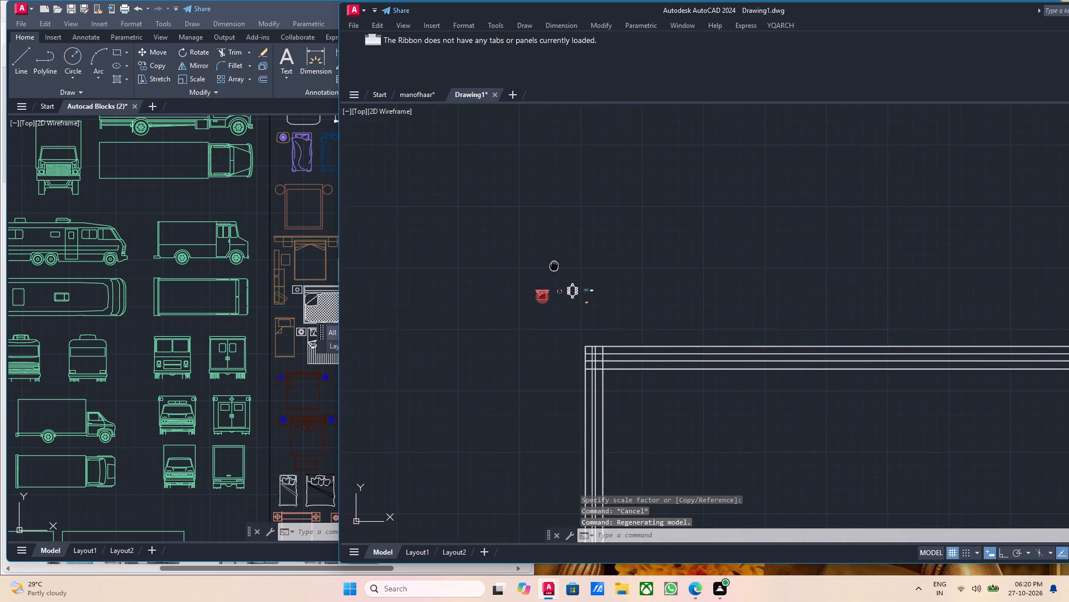
middle_drag(553, 263, 553, 261)
scroll(431, 283, down, 2)
middle_drag(494, 299, 494, 314)
middle_drag(472, 302, 587, 321)
middle_drag(595, 342, 702, 307)
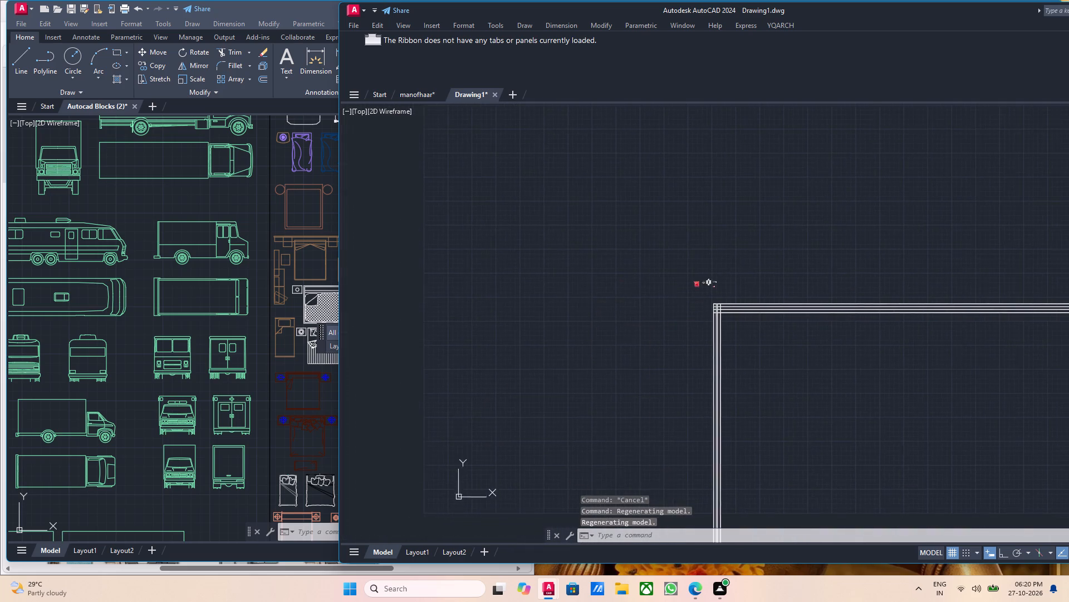
scroll(700, 271, up, 7)
middle_click(669, 325)
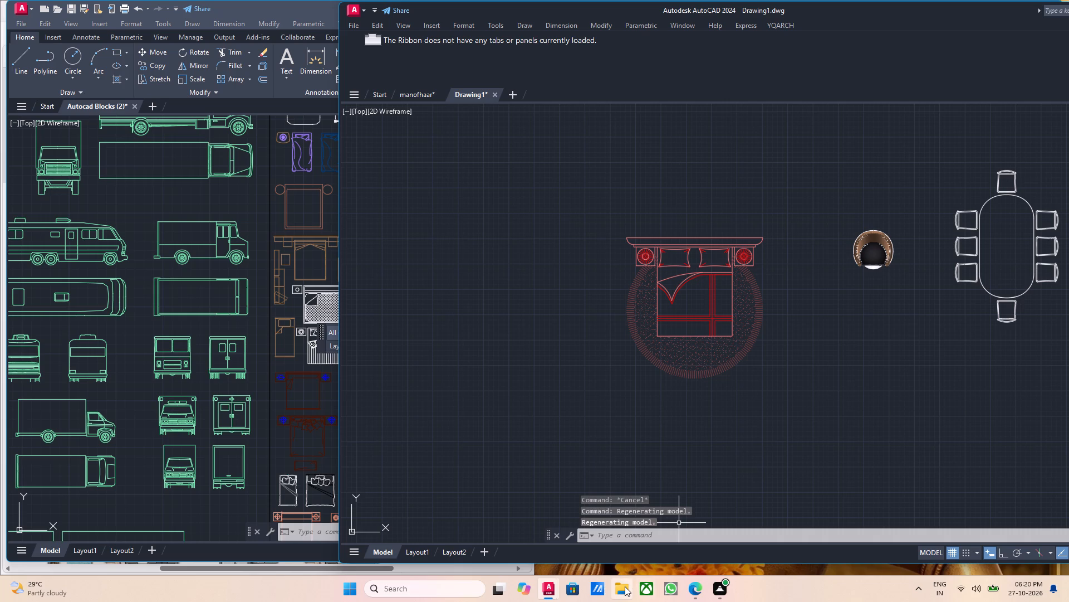
scroll(276, 122, down, 2)
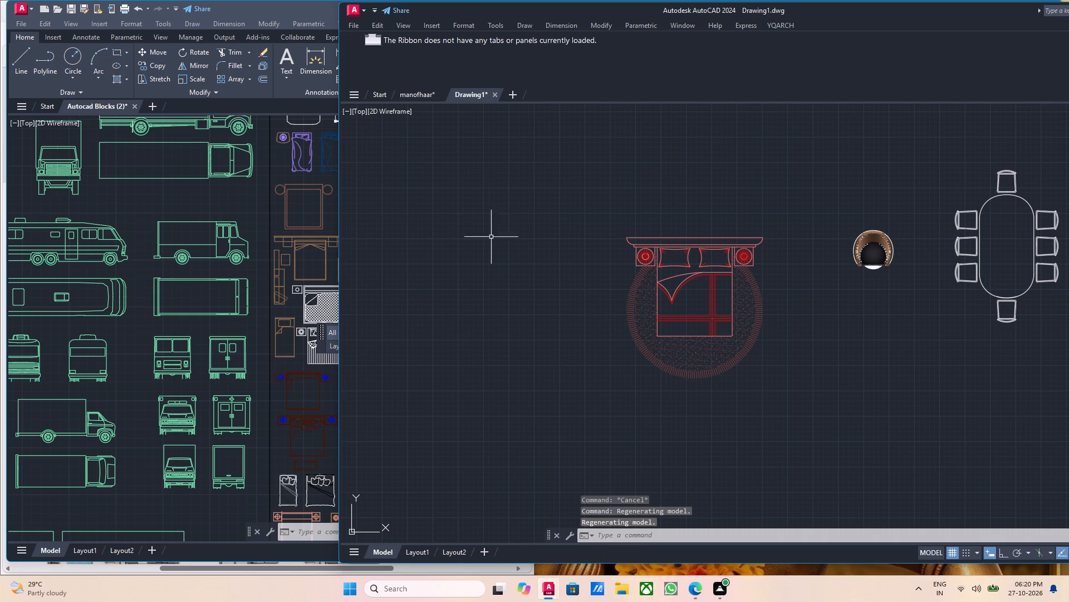
click(489, 247)
double_click(489, 247)
scroll(493, 186, down, 2)
middle_drag(632, 161, 573, 191)
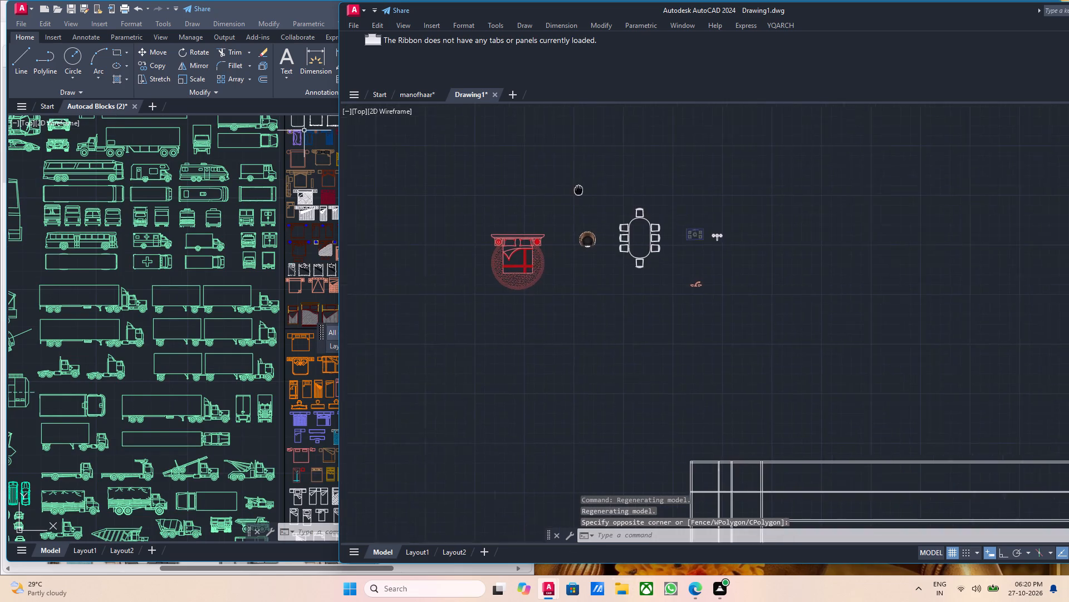
middle_drag(573, 191, 556, 198)
middle_drag(658, 200, 581, 256)
middle_drag(430, 268, 561, 200)
scroll(577, 214, down, 1)
scroll(591, 250, up, 1)
middle_drag(590, 259, 555, 212)
scroll(554, 211, down, 1)
scroll(721, 312, up, 1)
middle_drag(702, 322, 616, 290)
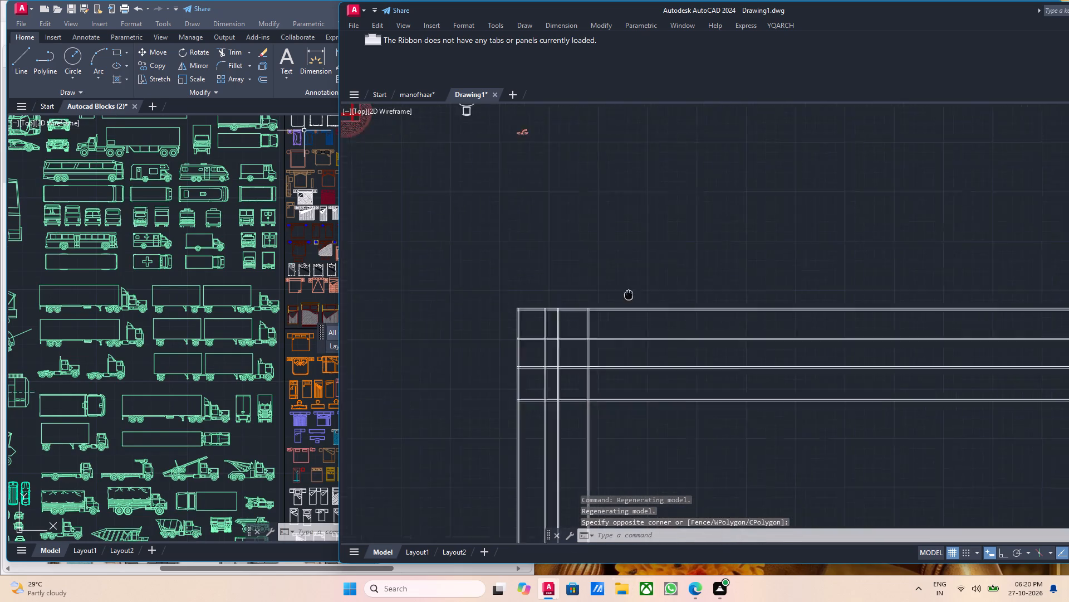
middle_drag(616, 290, 558, 250)
scroll(558, 250, down, 1)
scroll(664, 334, up, 1)
middle_click(600, 355)
scroll(605, 353, down, 4)
middle_drag(956, 41, 863, 142)
scroll(647, 46, down, 2)
key(Escape)
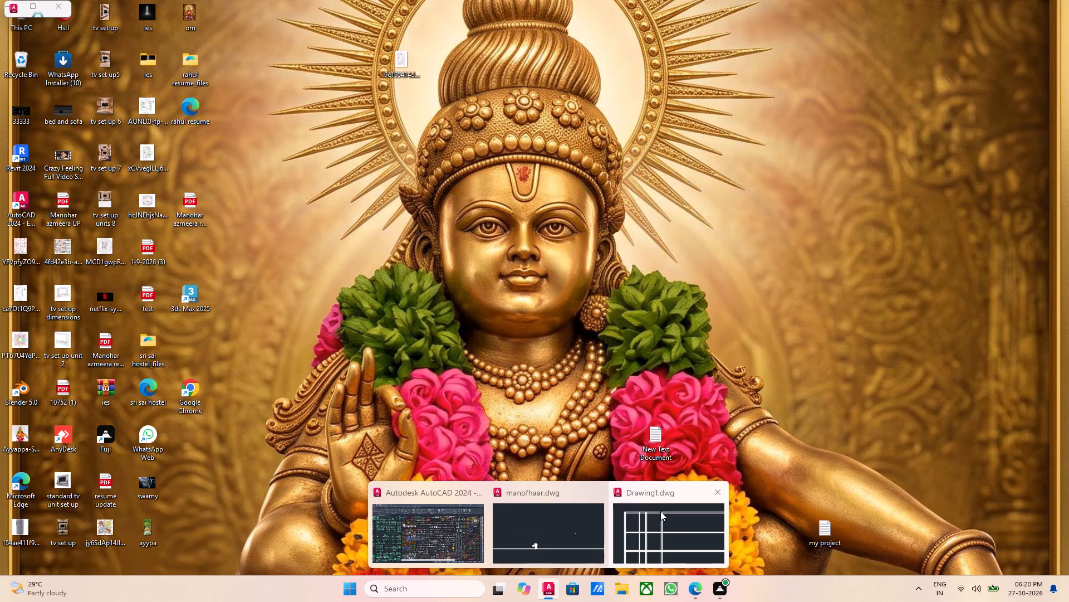
Bring the Drawing1 window back to the front from the desktop.
click(660, 511)
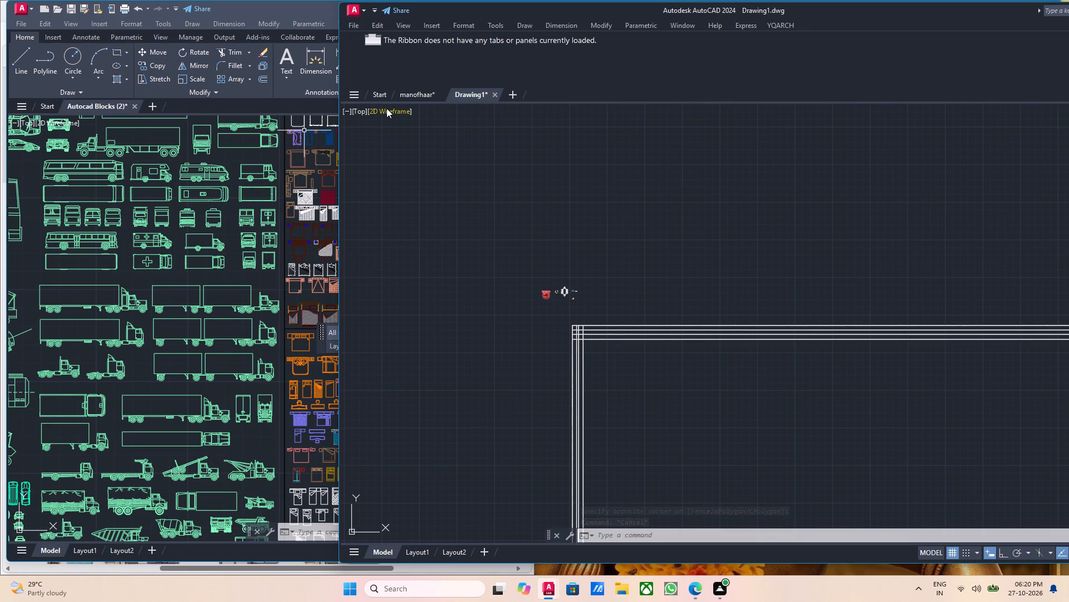
click(462, 95)
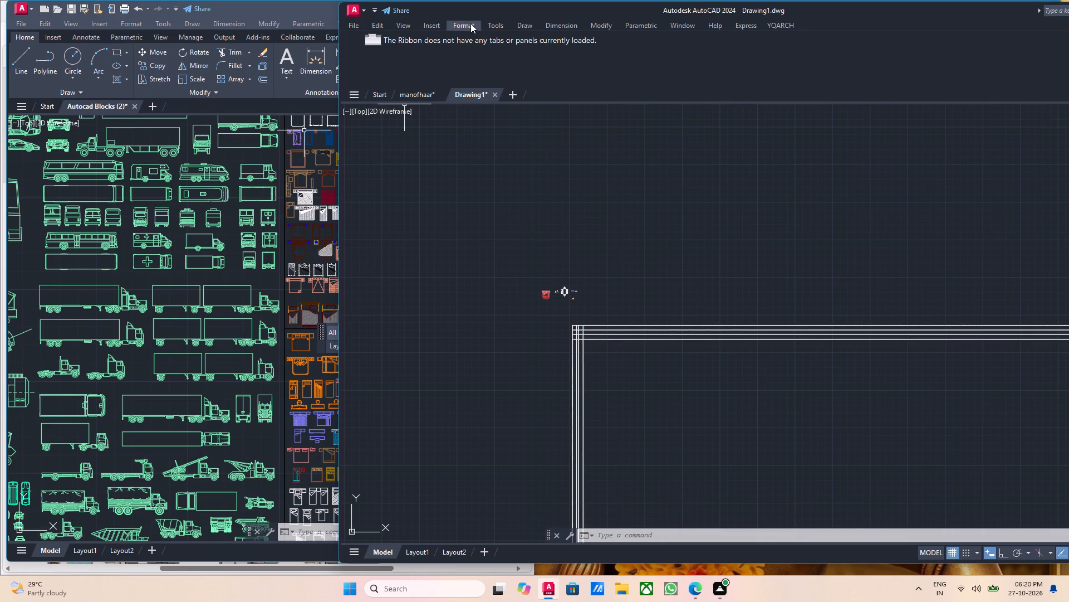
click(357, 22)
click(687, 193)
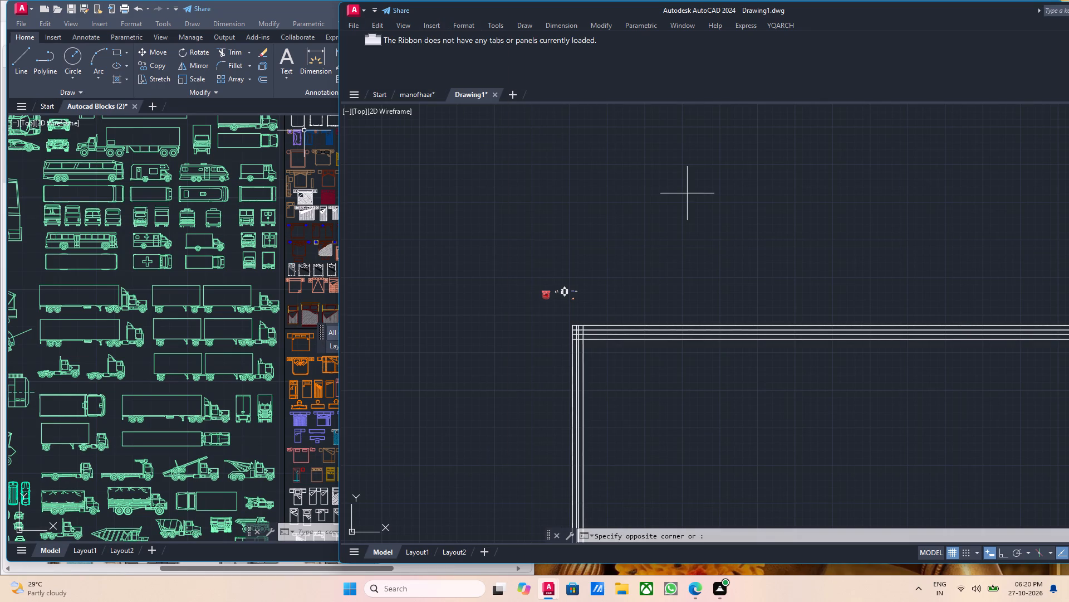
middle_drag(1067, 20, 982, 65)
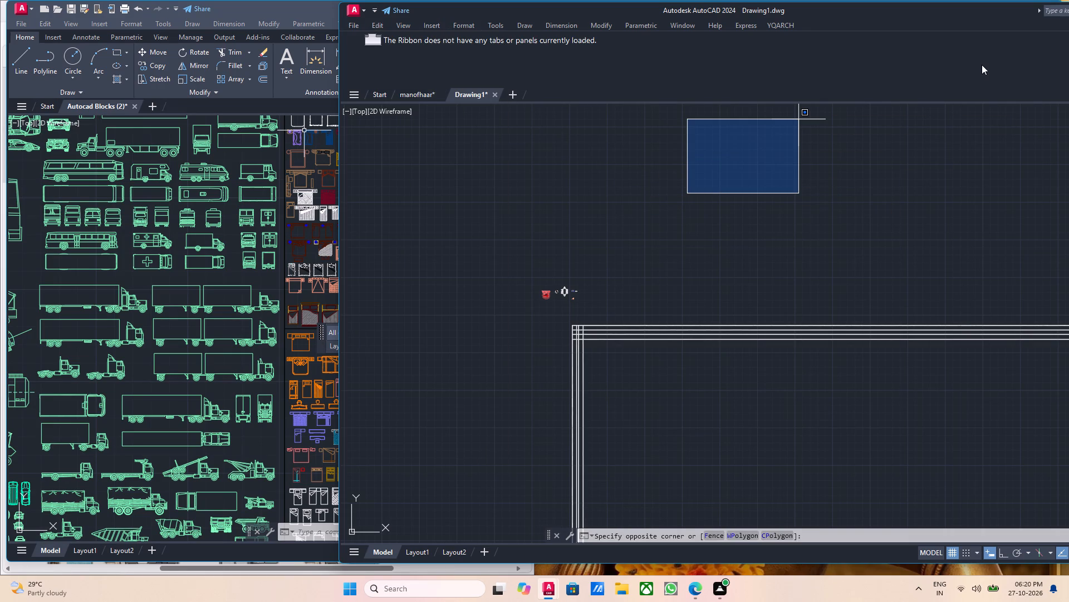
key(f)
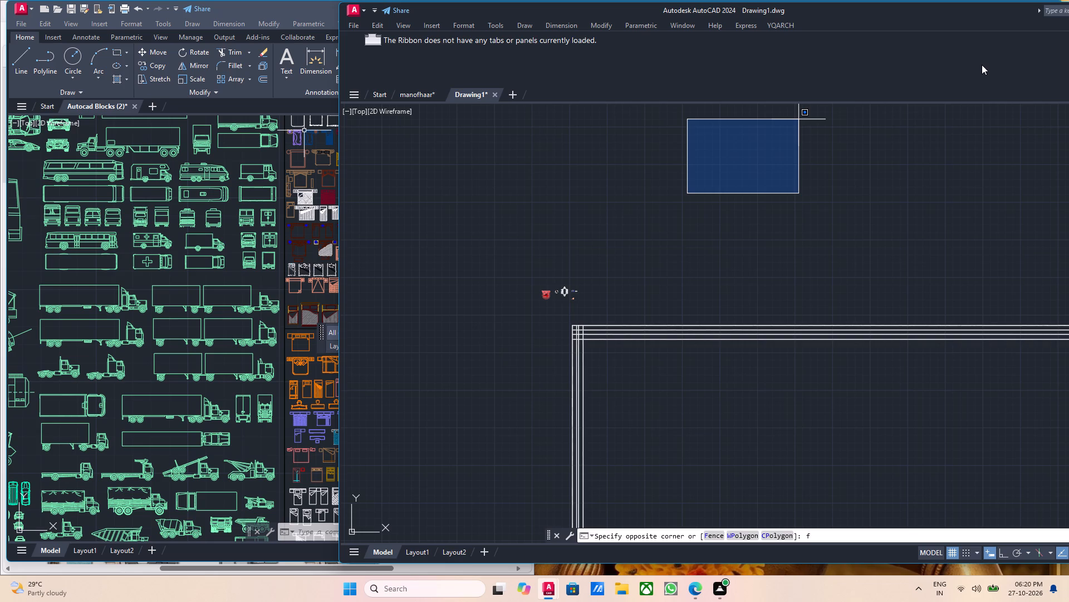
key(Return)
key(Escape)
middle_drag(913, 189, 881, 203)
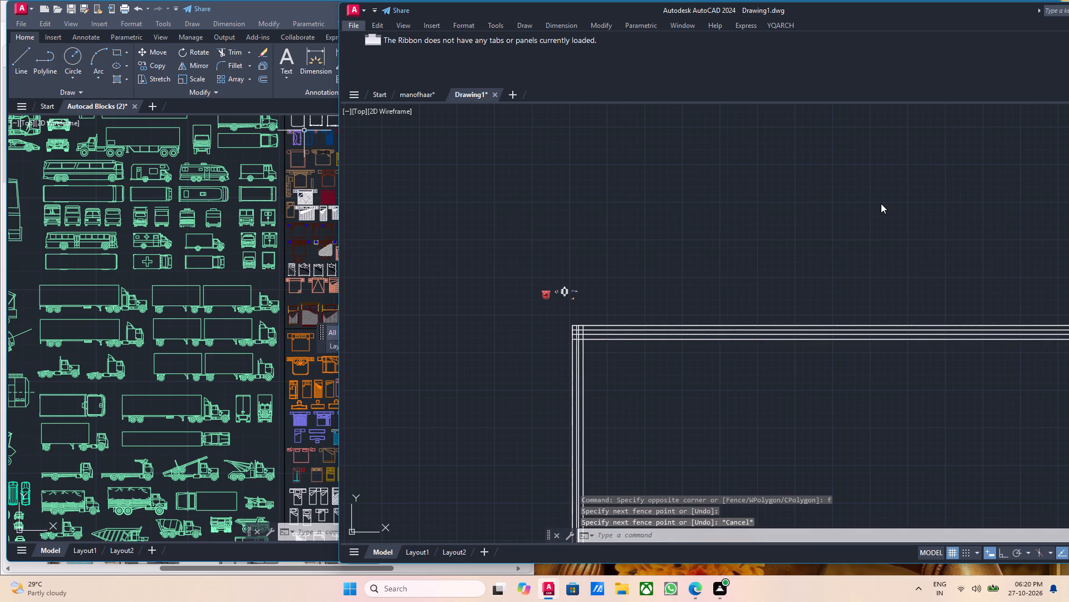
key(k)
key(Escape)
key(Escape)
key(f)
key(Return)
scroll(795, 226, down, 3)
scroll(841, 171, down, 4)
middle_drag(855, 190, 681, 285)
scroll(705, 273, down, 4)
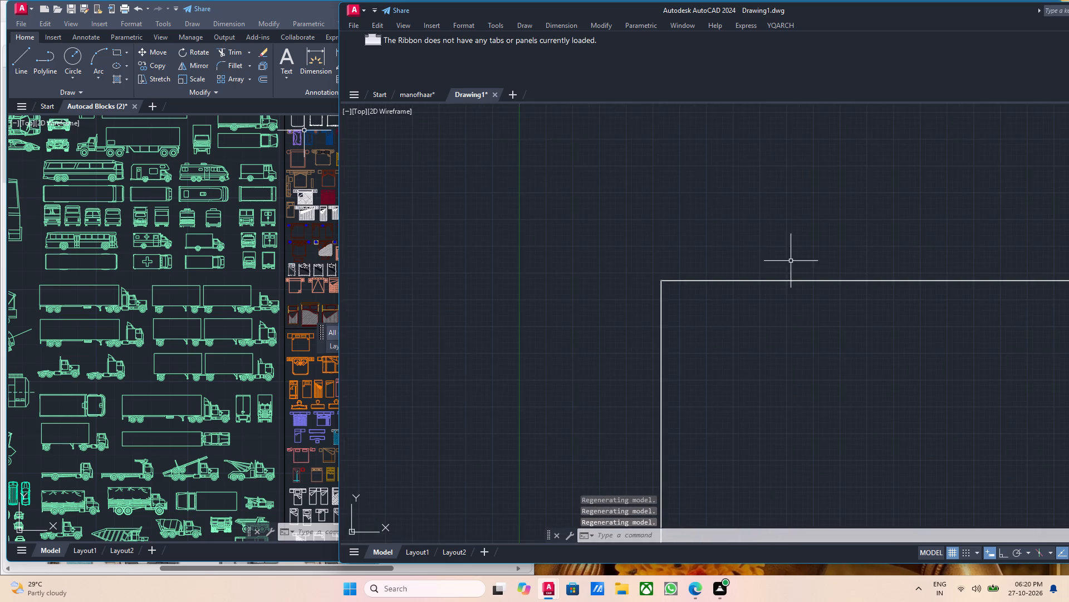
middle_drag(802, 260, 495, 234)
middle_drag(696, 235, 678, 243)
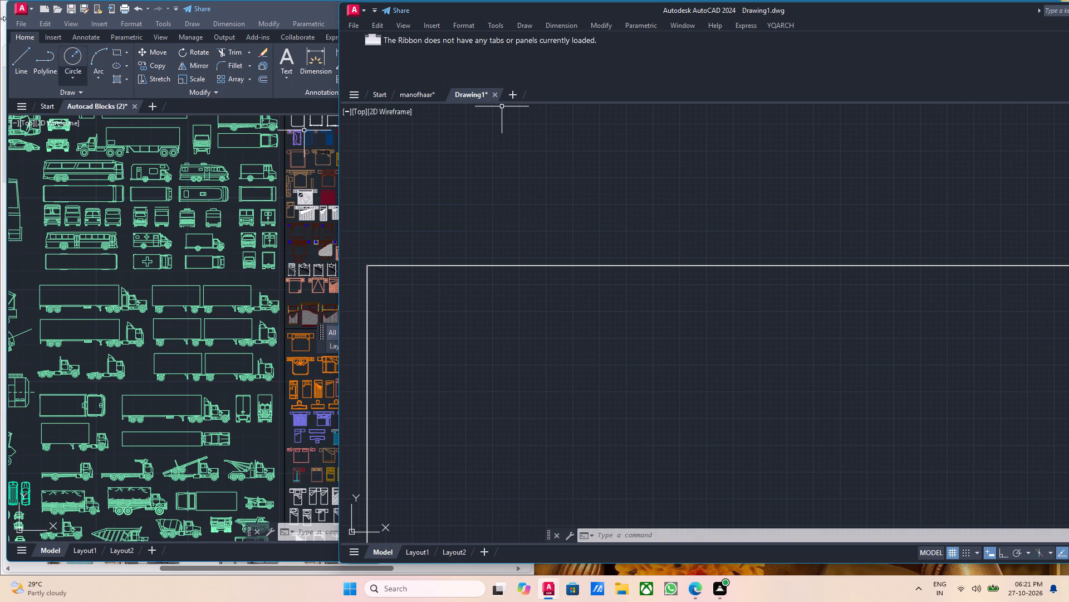
Tile the Drawing1 window into a quarter of the screen, directly above the Autocad Blocks (2) library window.
drag(542, 15, 315, 42)
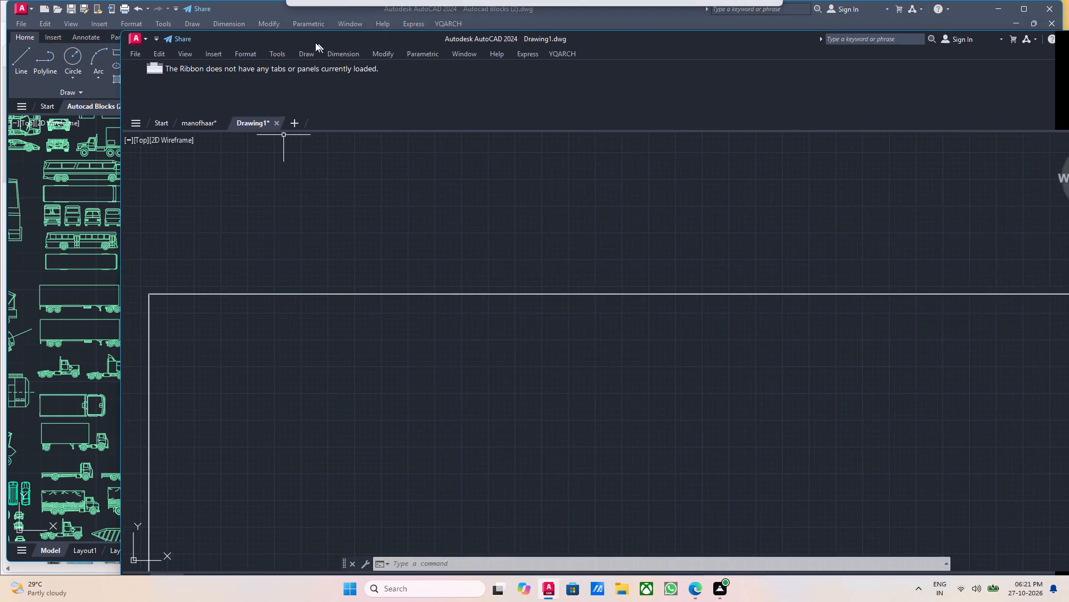
drag(315, 42, 260, 47)
scroll(529, 91, down, 3)
scroll(445, 252, down, 3)
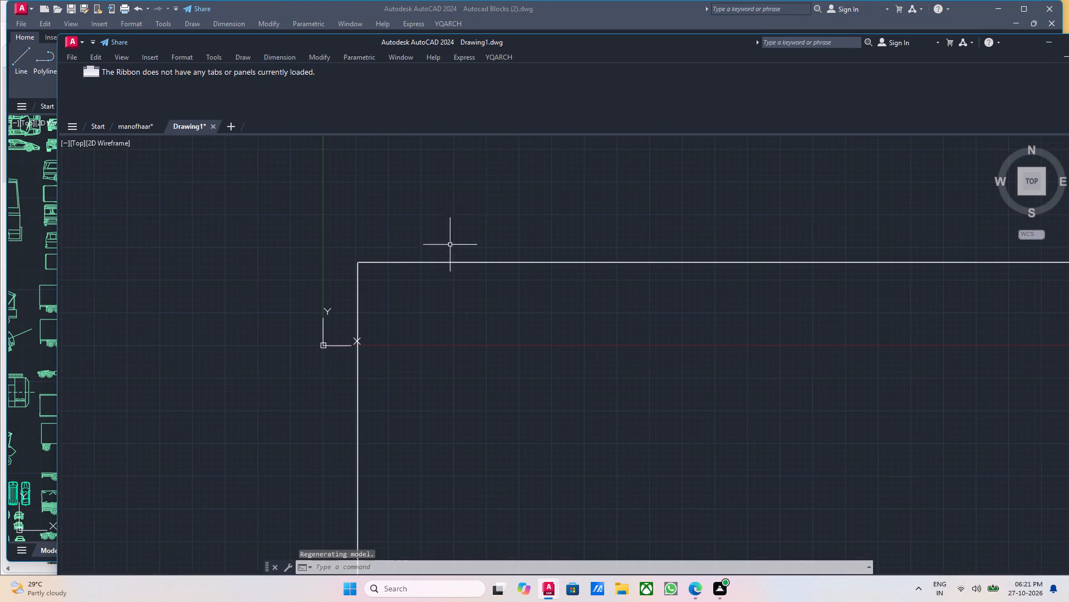
middle_drag(476, 191, 513, 217)
drag(576, 40, 553, 0)
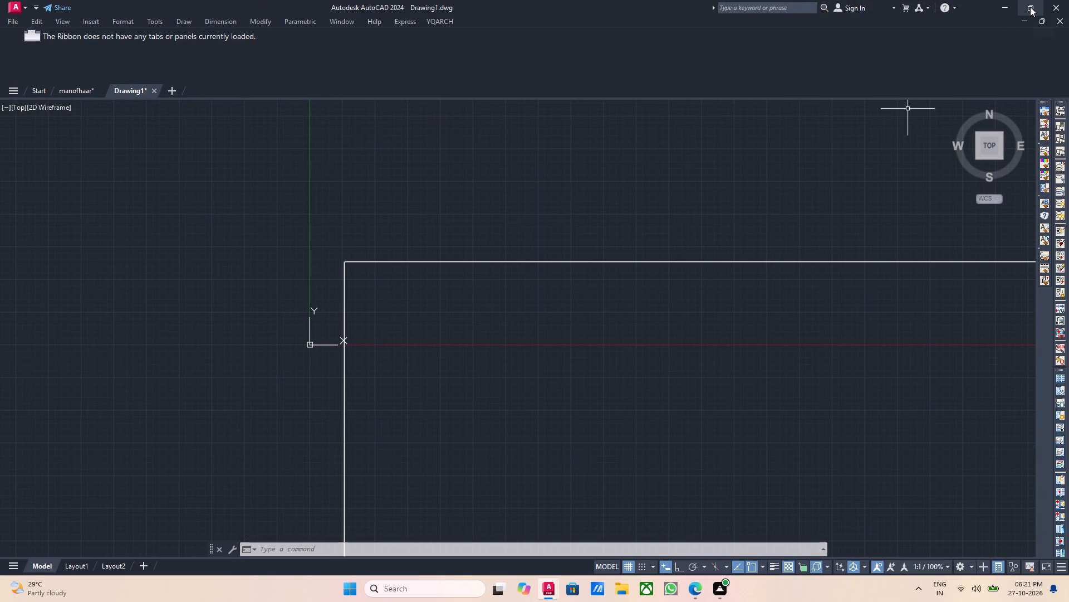
click(1045, 49)
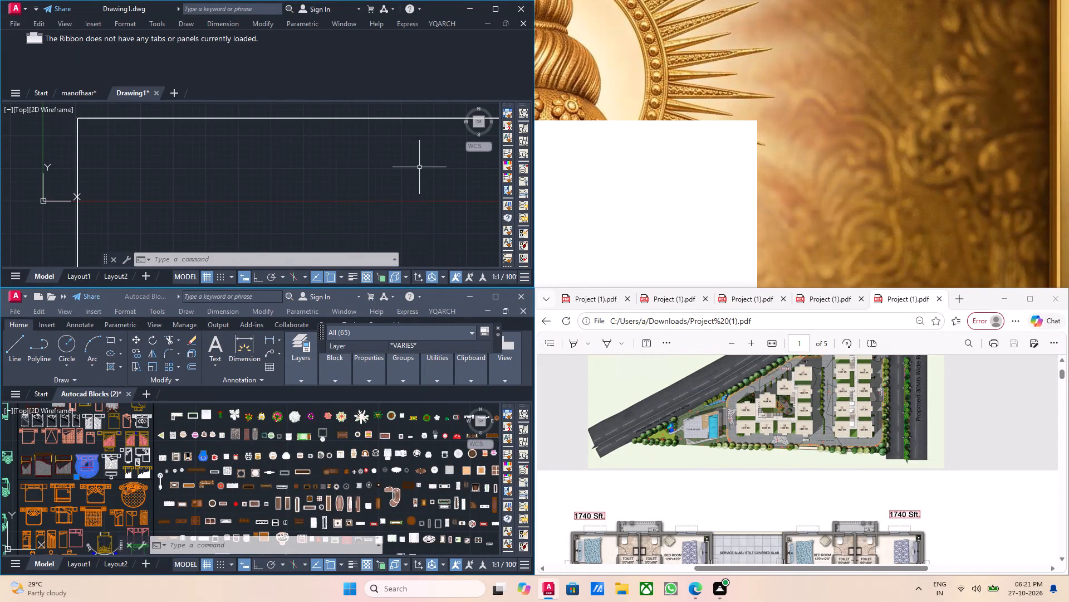
Minimize the Autocad Blocks (2) library window and extend the Drawing1 window down to the full screen height.
click(470, 297)
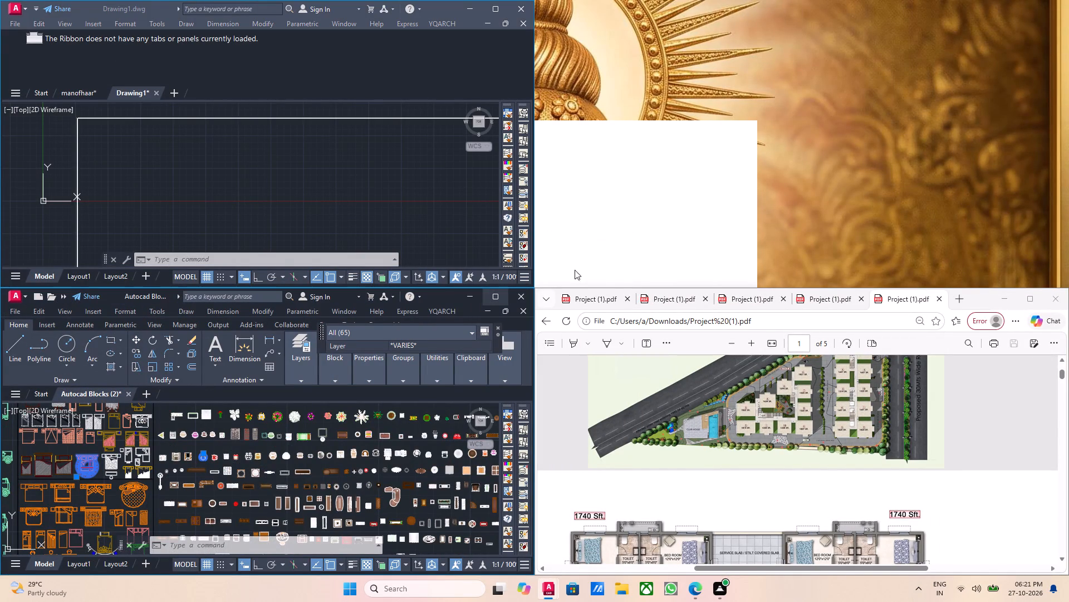
click(463, 298)
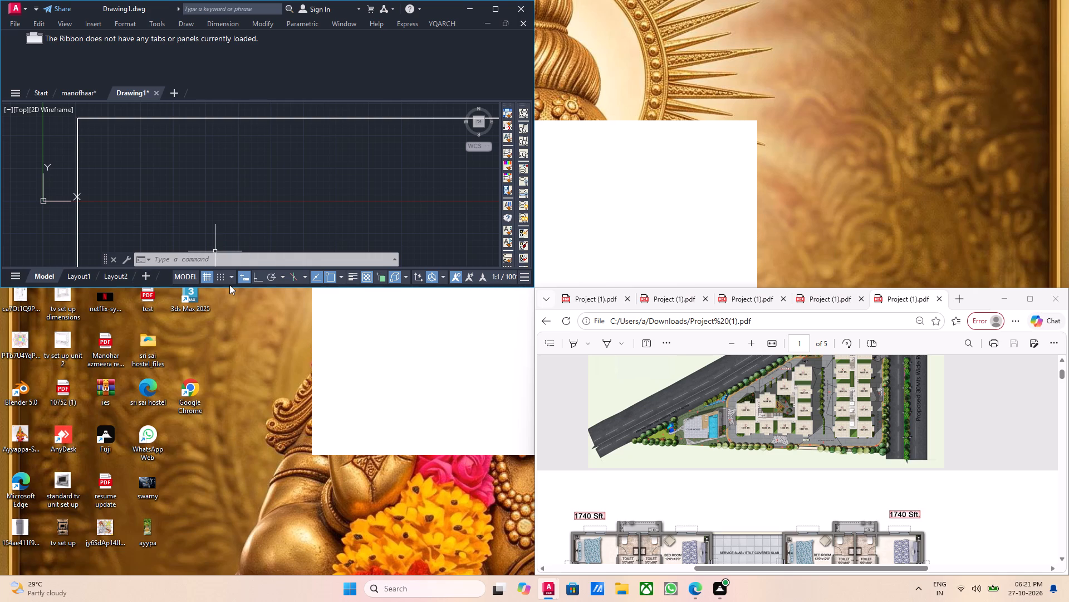
drag(229, 287, 224, 572)
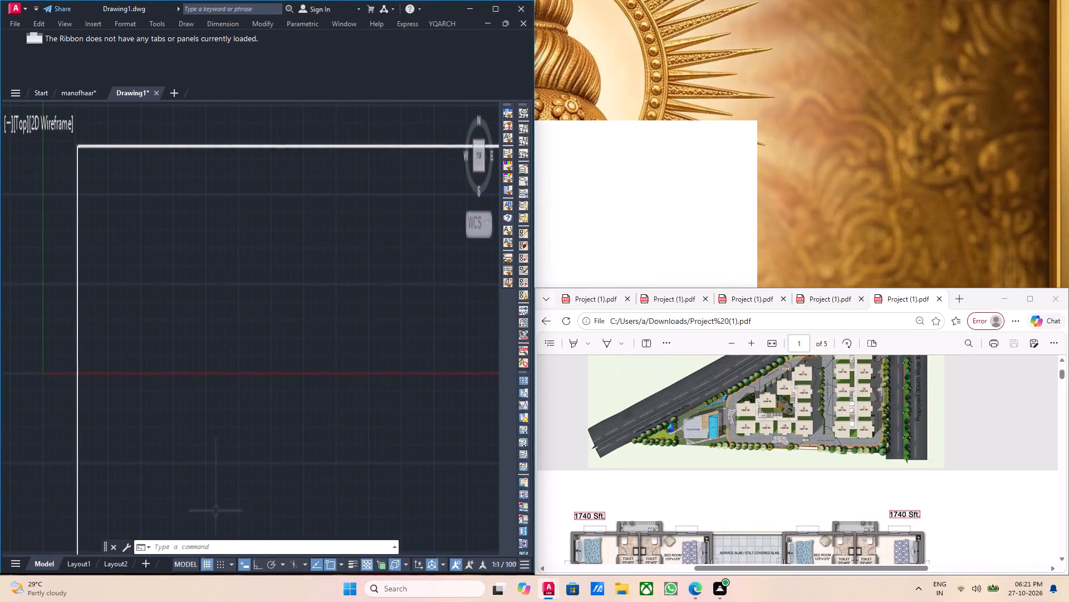
Extend the PDF brochure window to the full screen height and enlarge the 1740 Sft. flat plan on page 2.
click(856, 287)
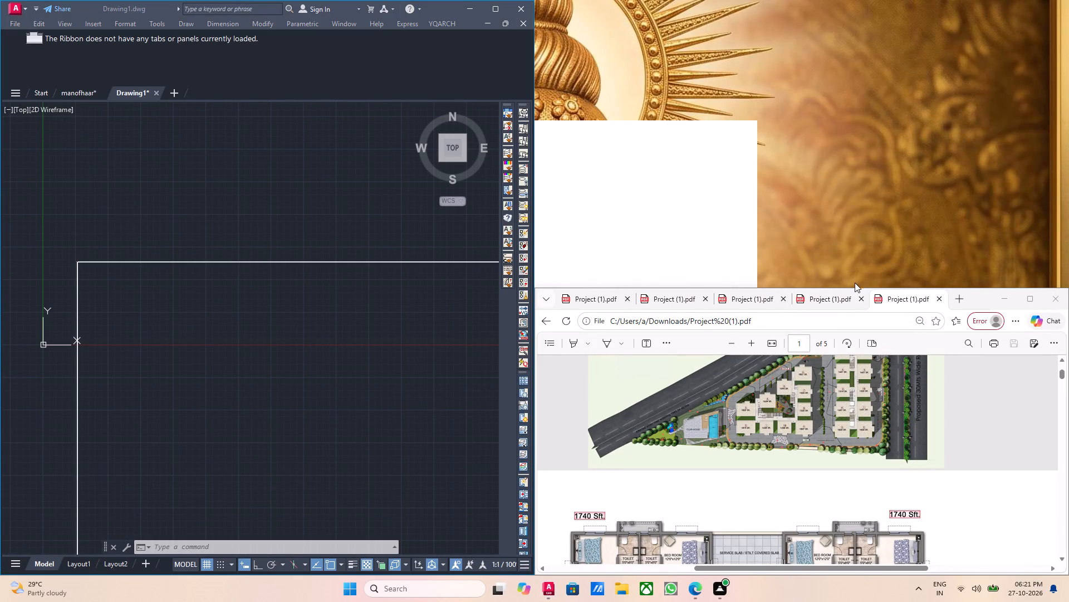
drag(855, 288, 855, 0)
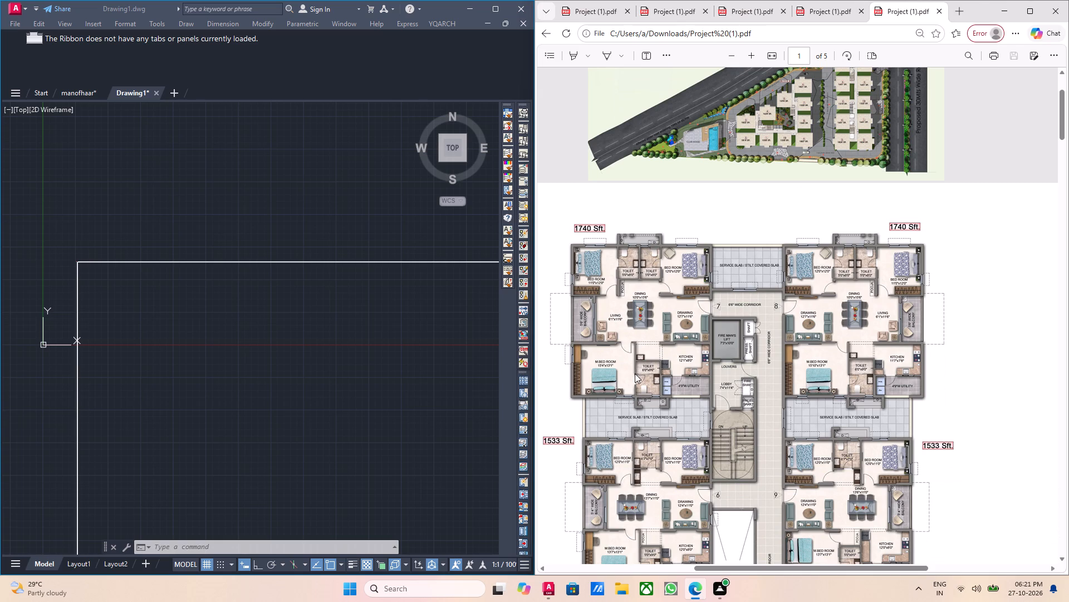
ctrl+scroll(668, 385, up, 4)
middle_click(668, 381)
ctrl+middle_drag(669, 380, 617, 380)
scroll(725, 328, up, 4)
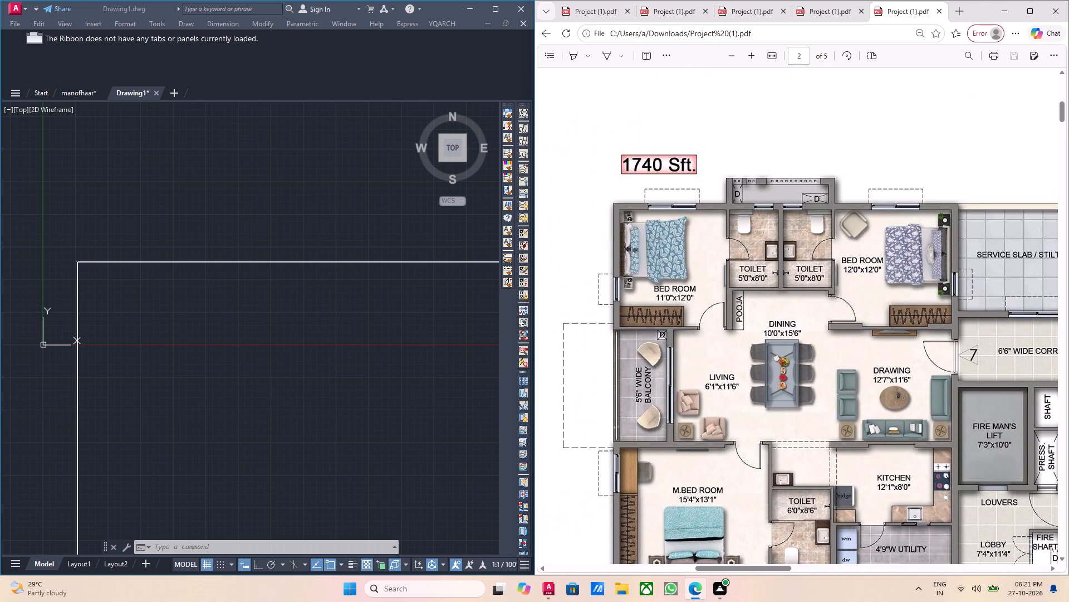
scroll(725, 328, down, 1)
scroll(42, 230, up, 5)
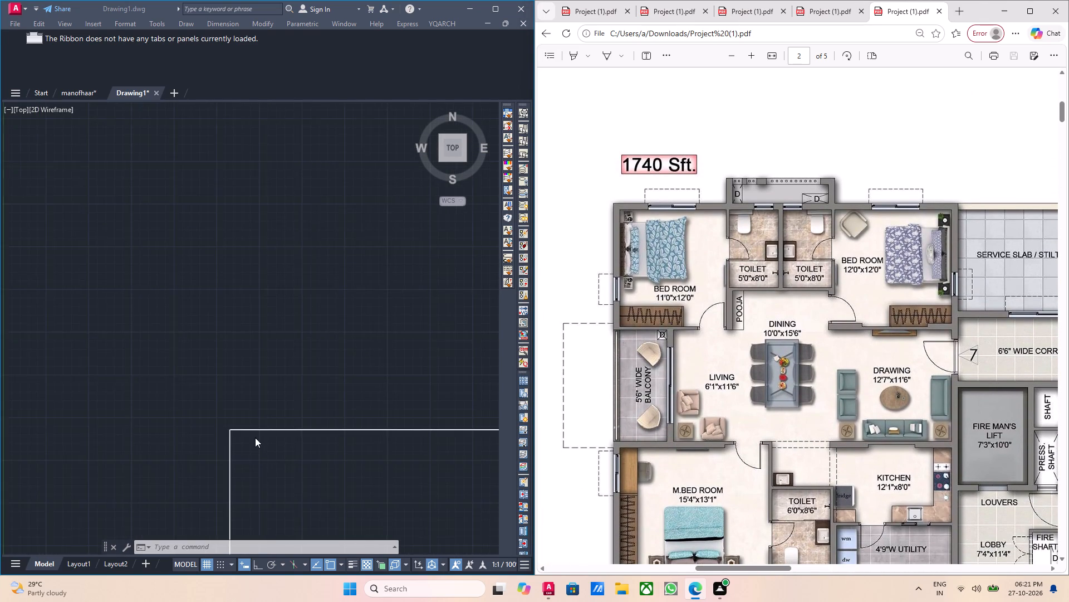
Examine the scaled bed, chair, dining table, hob and tap blocks beside the floor plan grid in Drawing1.
middle_drag(255, 438, 199, 290)
scroll(246, 417, up, 1)
middle_drag(253, 424, 179, 258)
middle_drag(217, 336, 188, 234)
scroll(254, 312, up, 3)
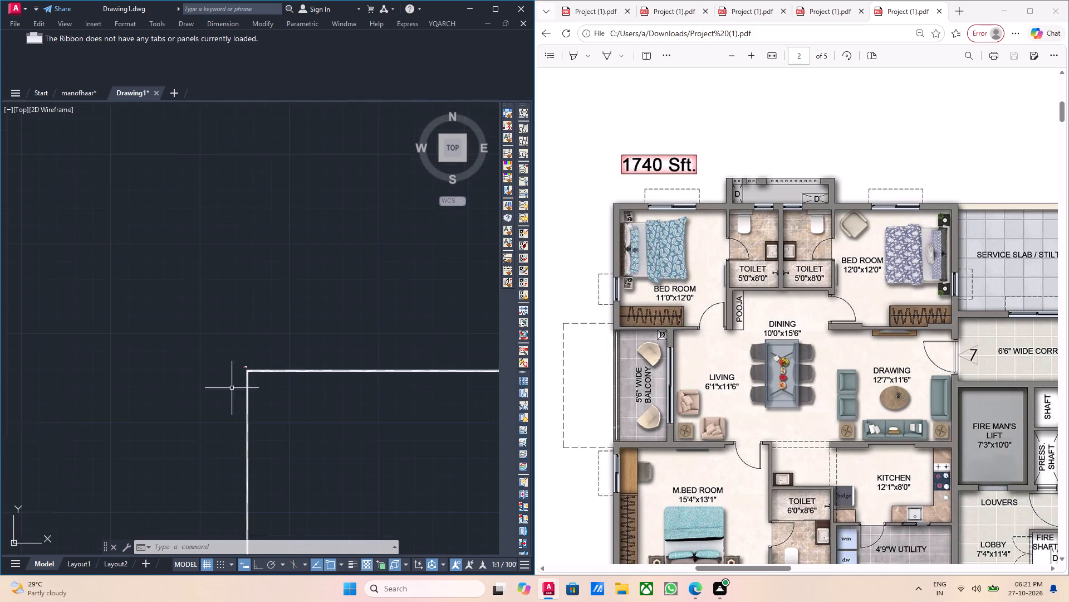
scroll(233, 387, up, 5)
middle_drag(160, 339, 319, 362)
middle_click(302, 363)
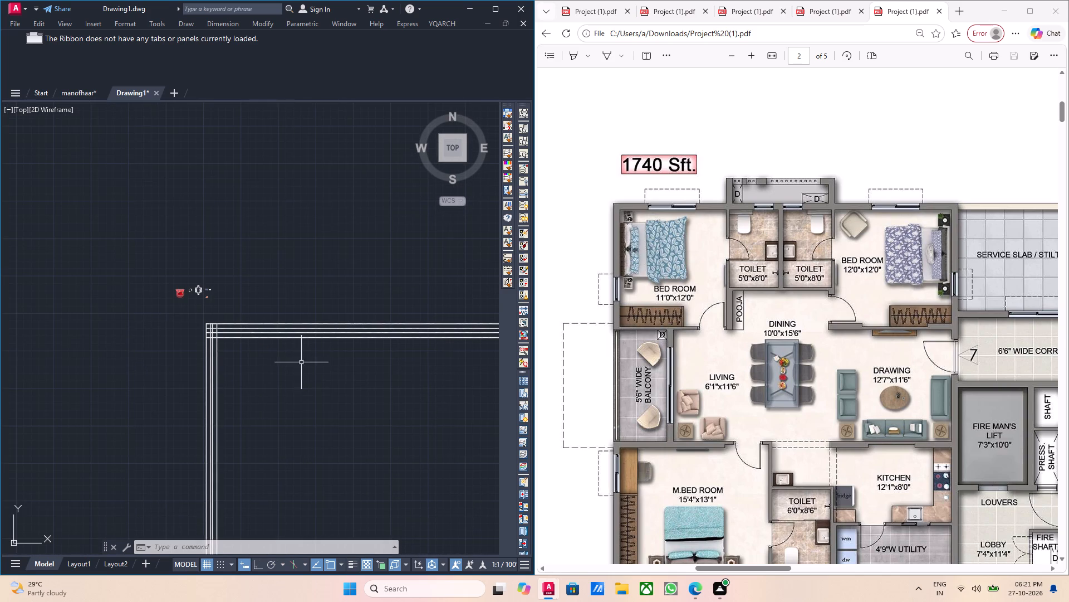
scroll(298, 363, up, 3)
middle_drag(280, 355, 445, 402)
scroll(288, 333, down, 2)
middle_drag(267, 322, 338, 366)
scroll(271, 309, up, 3)
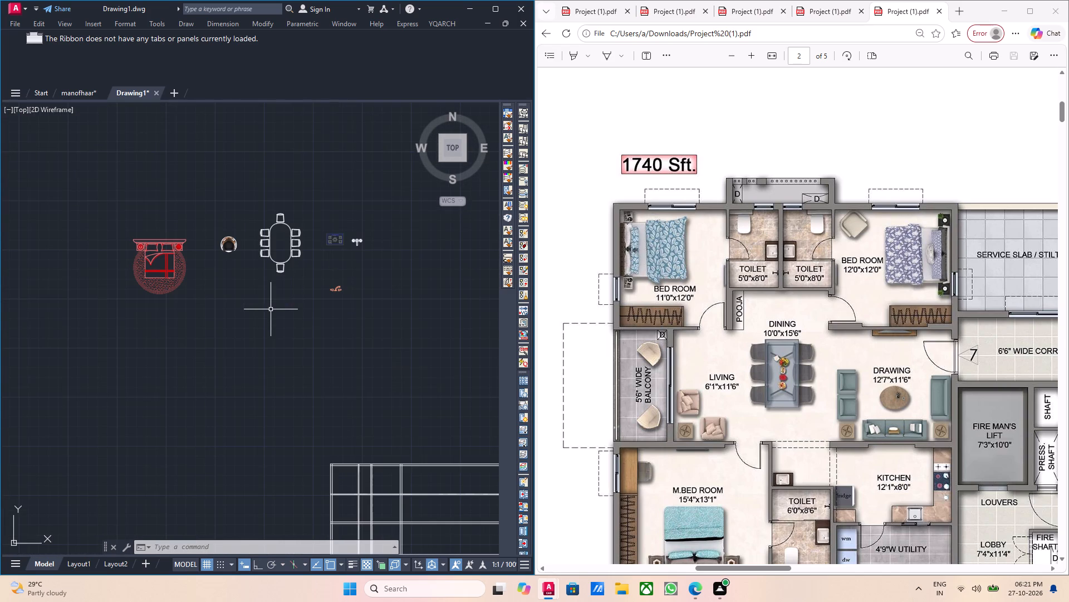
middle_click(271, 309)
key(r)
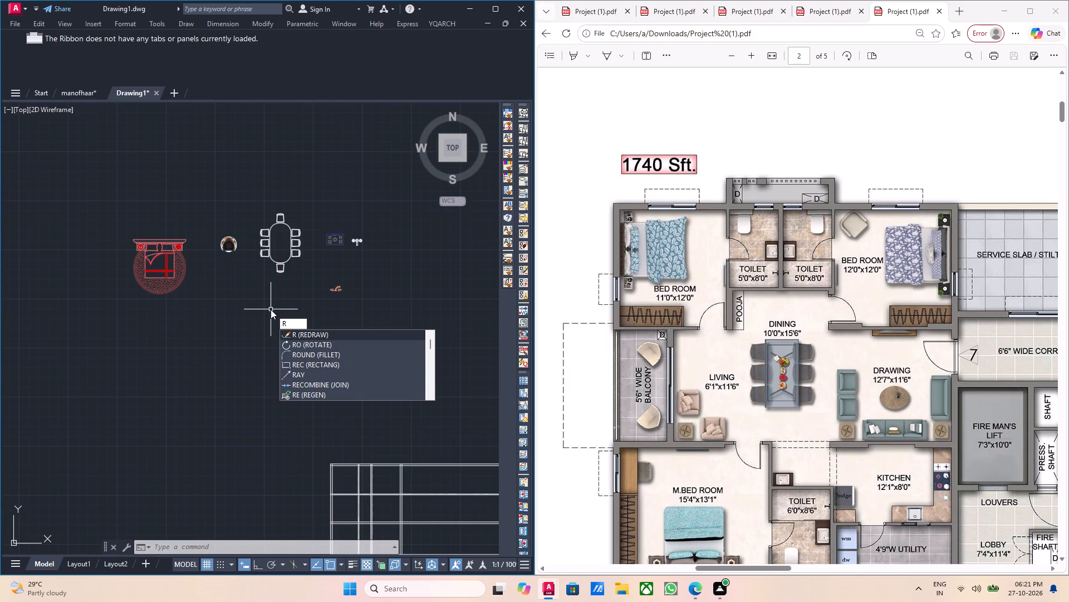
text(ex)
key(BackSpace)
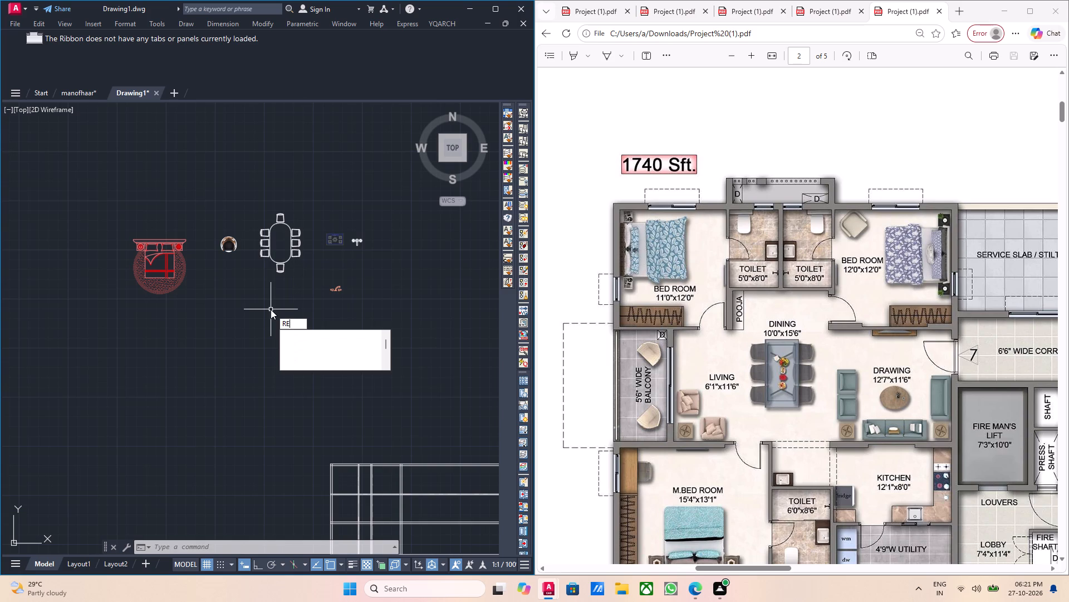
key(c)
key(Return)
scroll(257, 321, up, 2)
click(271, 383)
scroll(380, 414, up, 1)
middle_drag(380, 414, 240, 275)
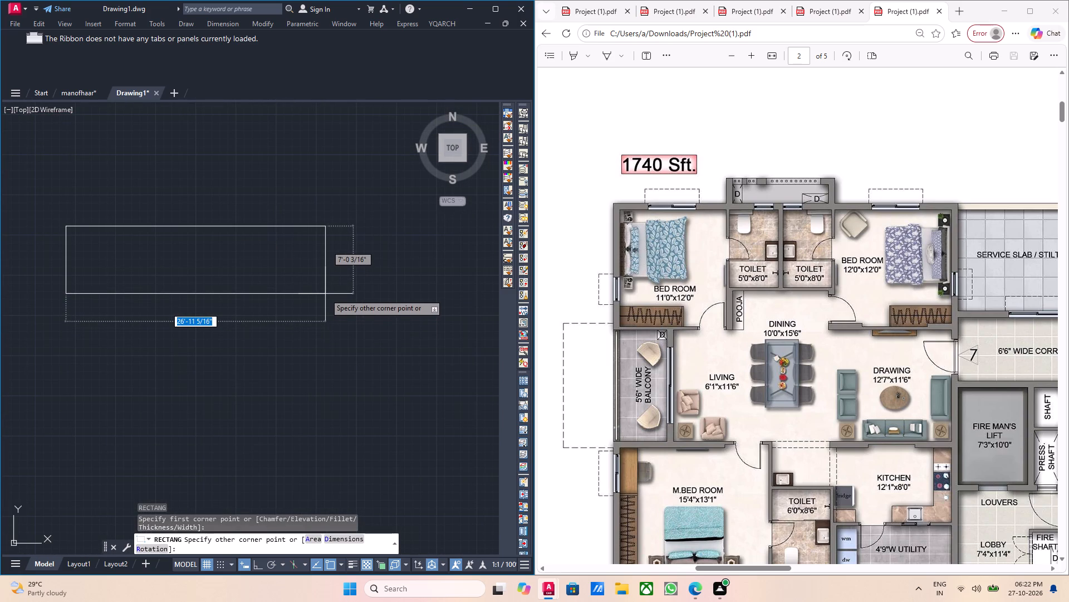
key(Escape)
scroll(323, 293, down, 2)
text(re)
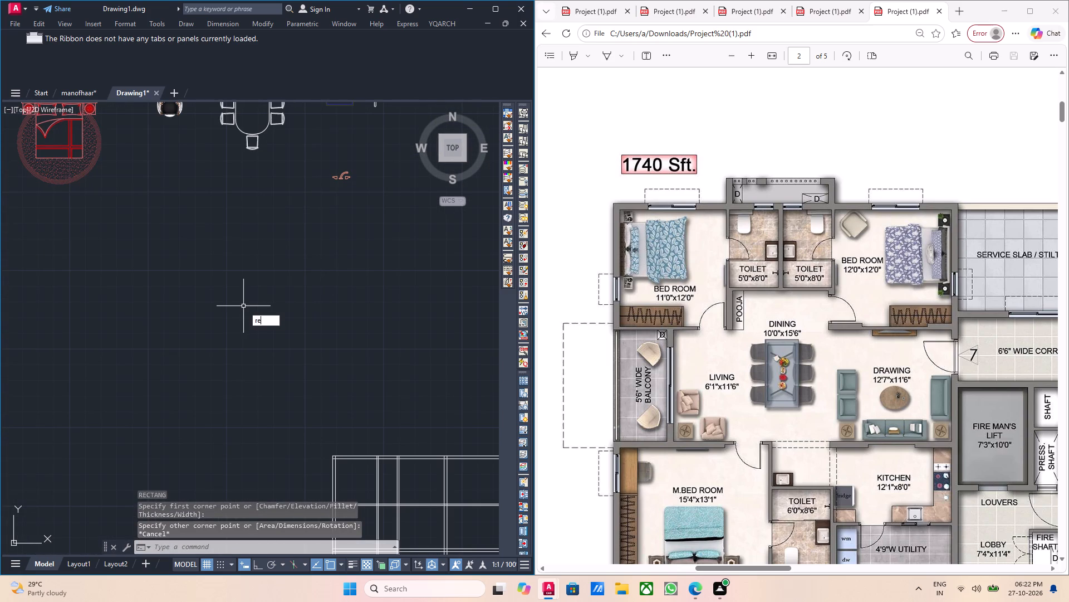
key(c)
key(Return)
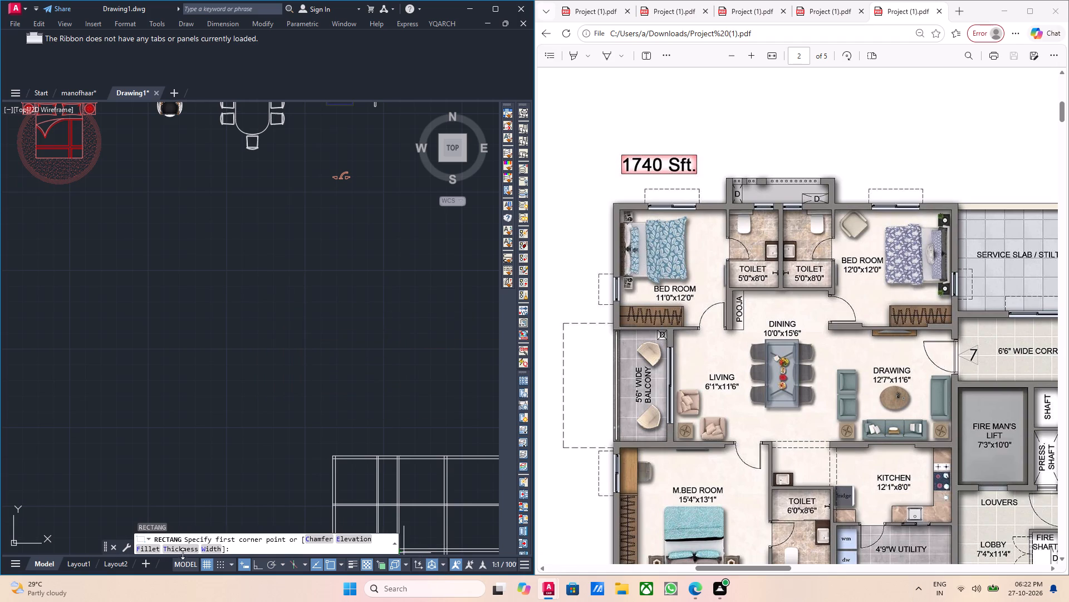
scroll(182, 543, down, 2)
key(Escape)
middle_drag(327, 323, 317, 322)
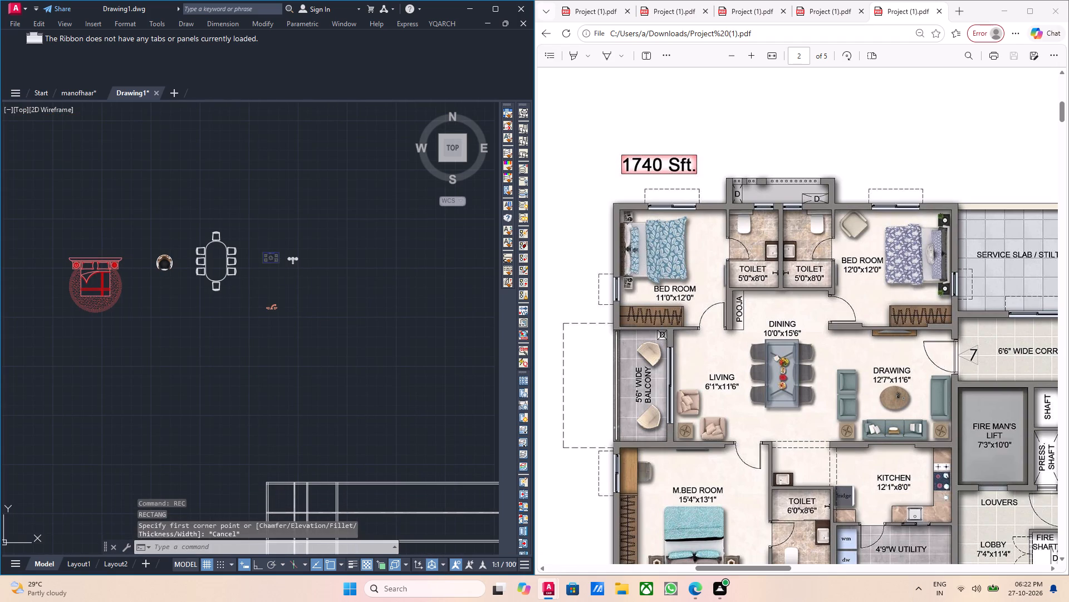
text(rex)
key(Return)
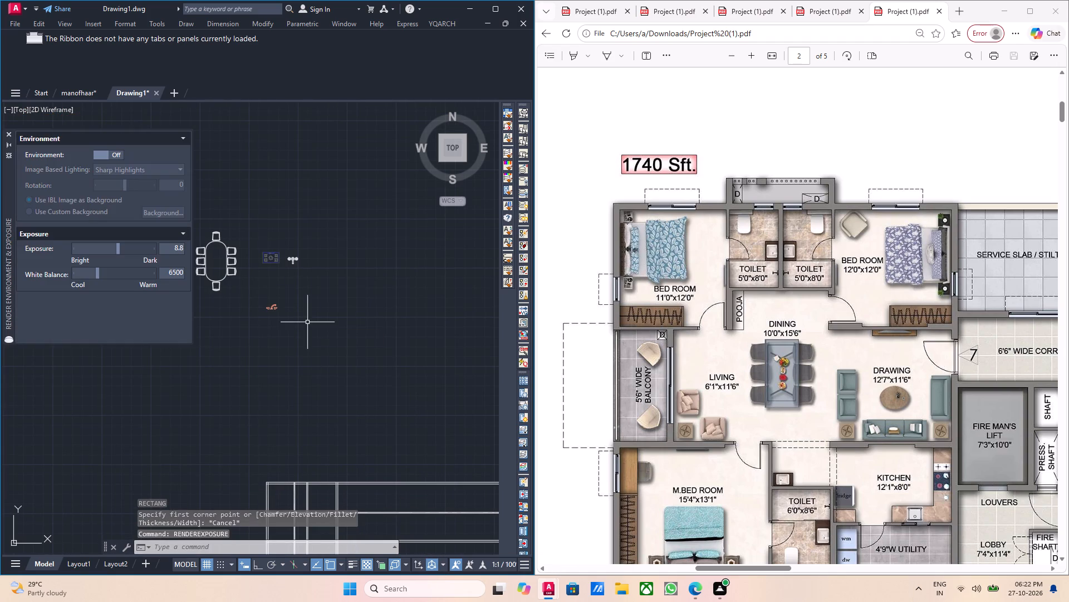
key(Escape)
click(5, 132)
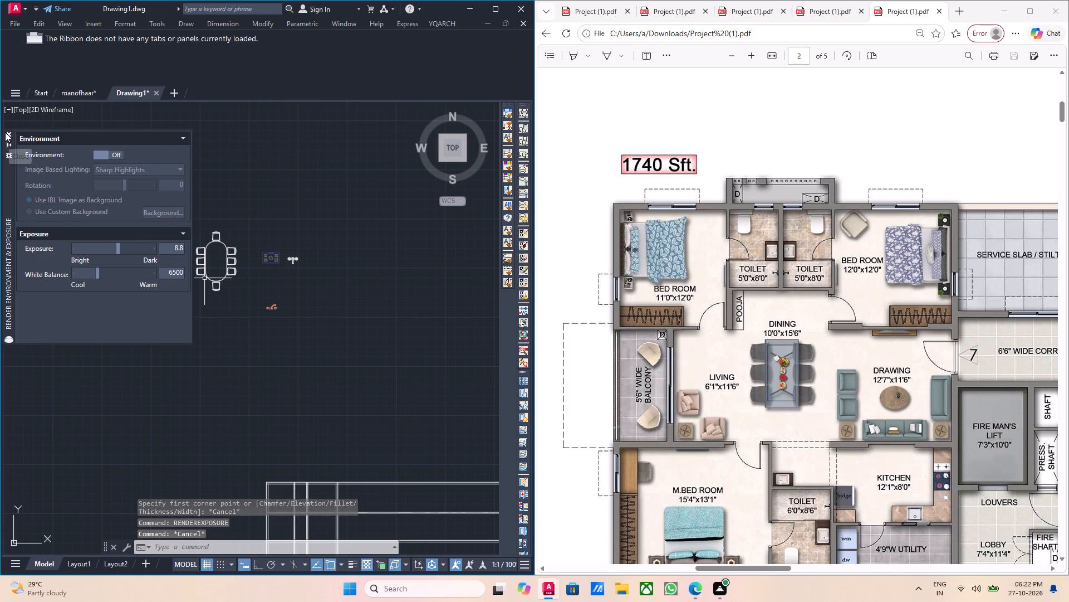
Draw a rectangle 6' long and 2' wide in the empty space below the dining table block.
key(r)
key(e)
key(c)
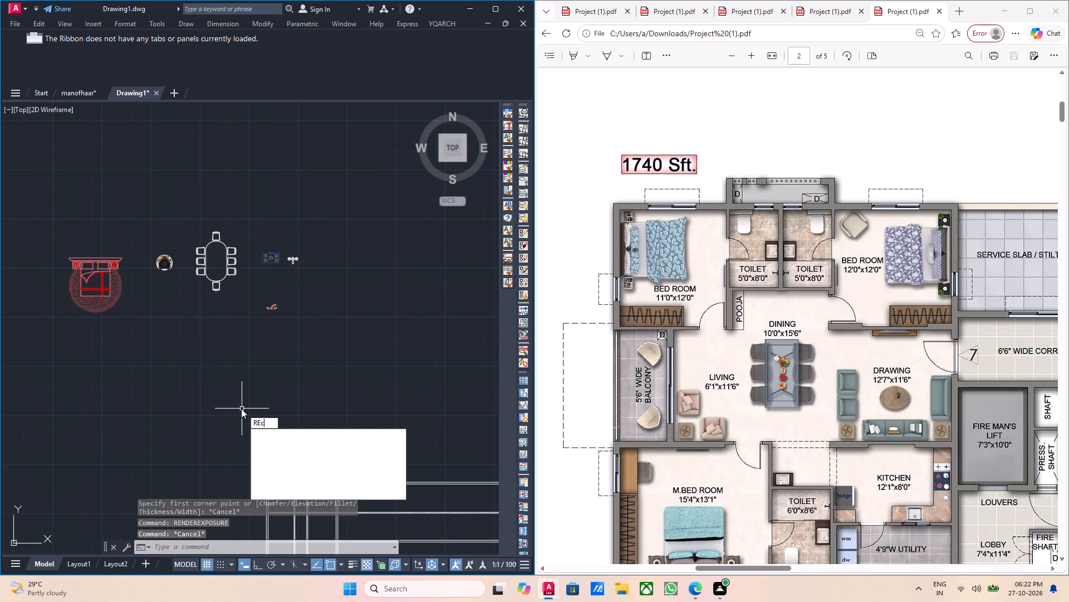
key(Return)
click(221, 366)
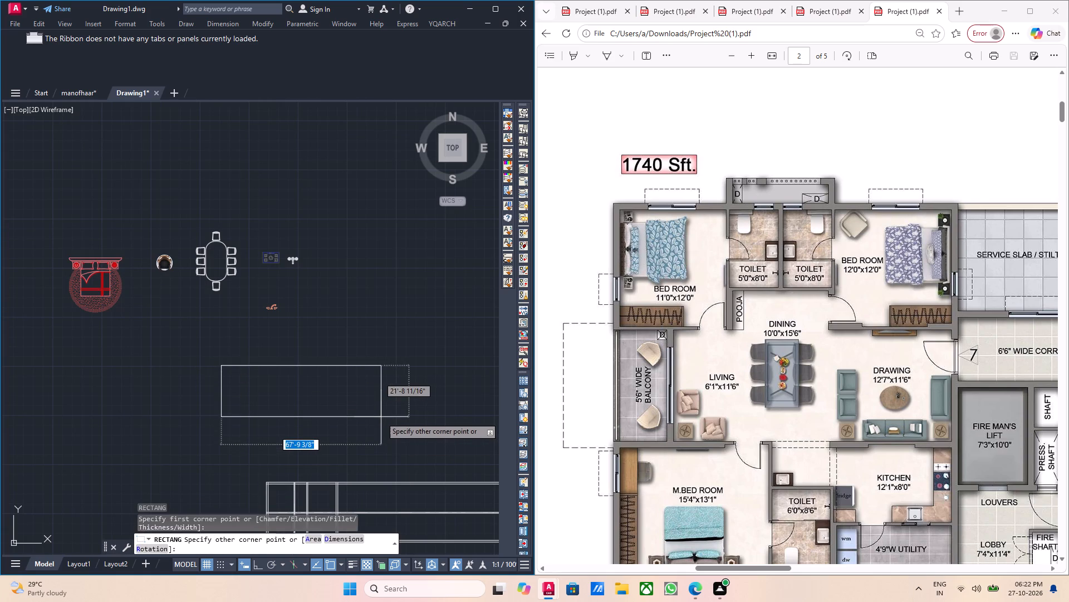
click(336, 539)
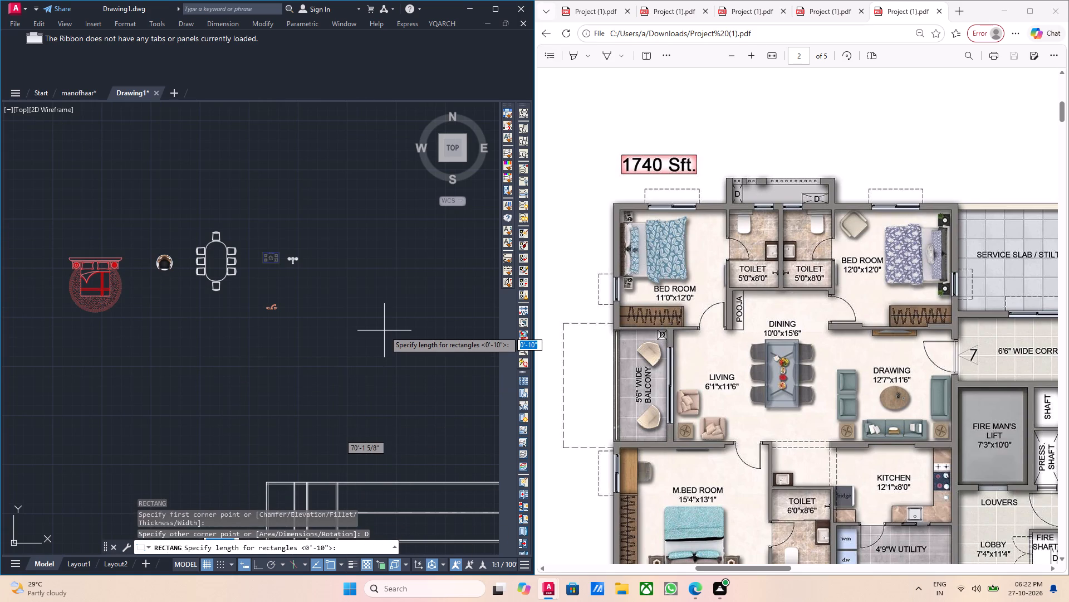
key(2)
key(BackSpace)
text(6')
key(Return)
text(2')
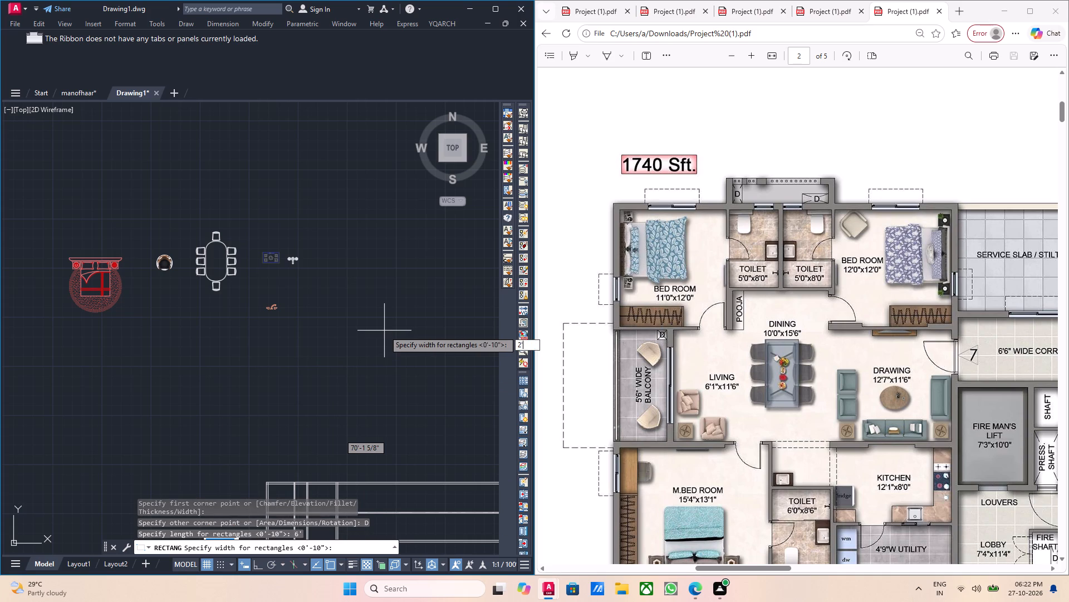
key(Return)
scroll(195, 353, up, 5)
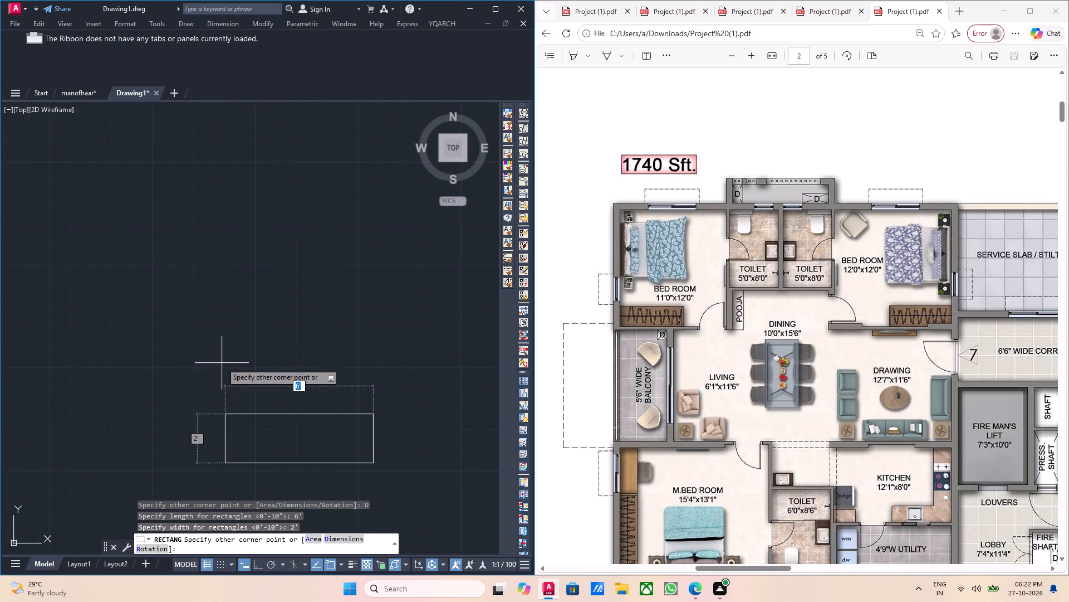
click(228, 359)
scroll(220, 367, down, 2)
middle_drag(300, 439, 238, 385)
key(Escape)
Draw a horizontal line through the middle of the 6' by 2' rectangle, joining its two short sides.
scroll(222, 360, up, 3)
middle_drag(195, 343, 365, 353)
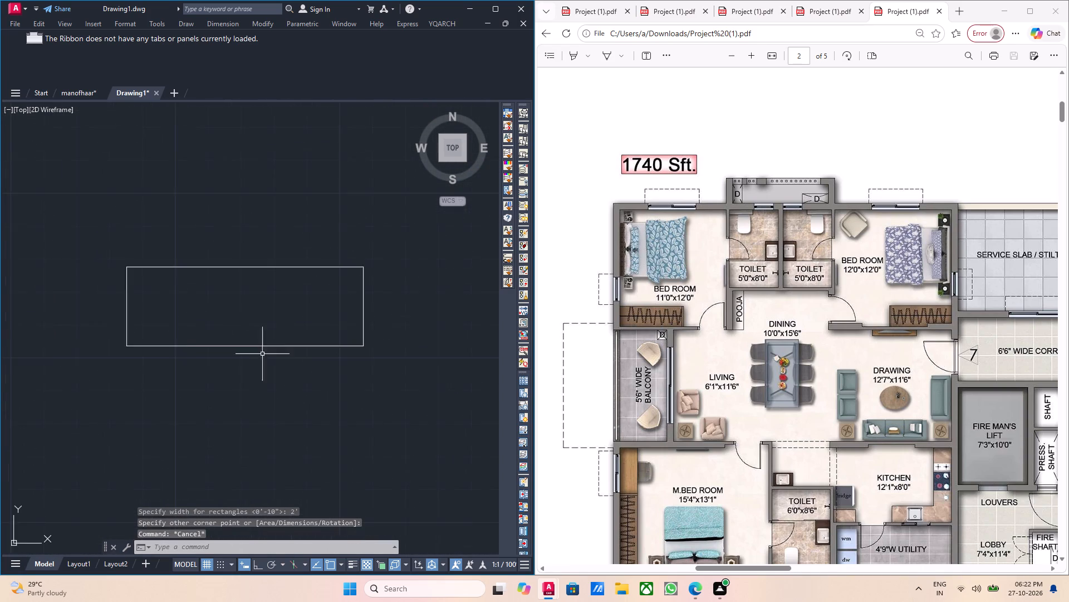
middle_drag(167, 351, 276, 351)
scroll(189, 312, up, 1)
middle_drag(190, 312, 215, 386)
scroll(297, 388, up, 1)
middle_click(297, 388)
middle_drag(268, 321, 174, 339)
scroll(271, 367, down, 2)
middle_drag(344, 392, 267, 392)
key(l)
key(Return)
scroll(204, 393, up, 2)
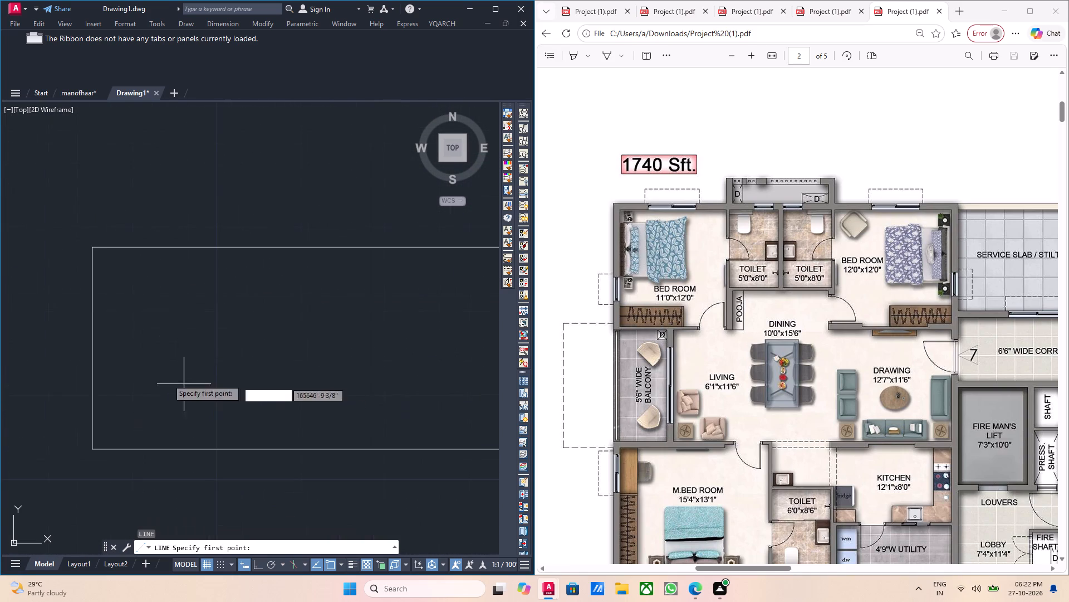
click(90, 347)
scroll(213, 373, down, 3)
middle_drag(349, 373, 252, 368)
scroll(251, 368, up, 3)
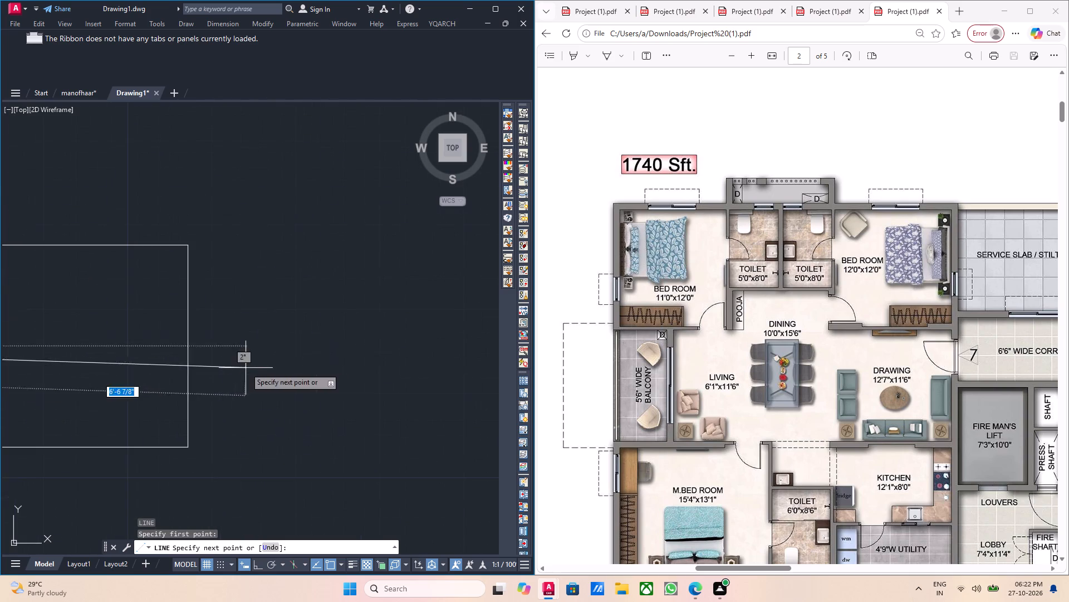
click(190, 347)
scroll(190, 346, down, 4)
middle_drag(183, 346, 242, 347)
key(Escape)
scroll(227, 341, up, 2)
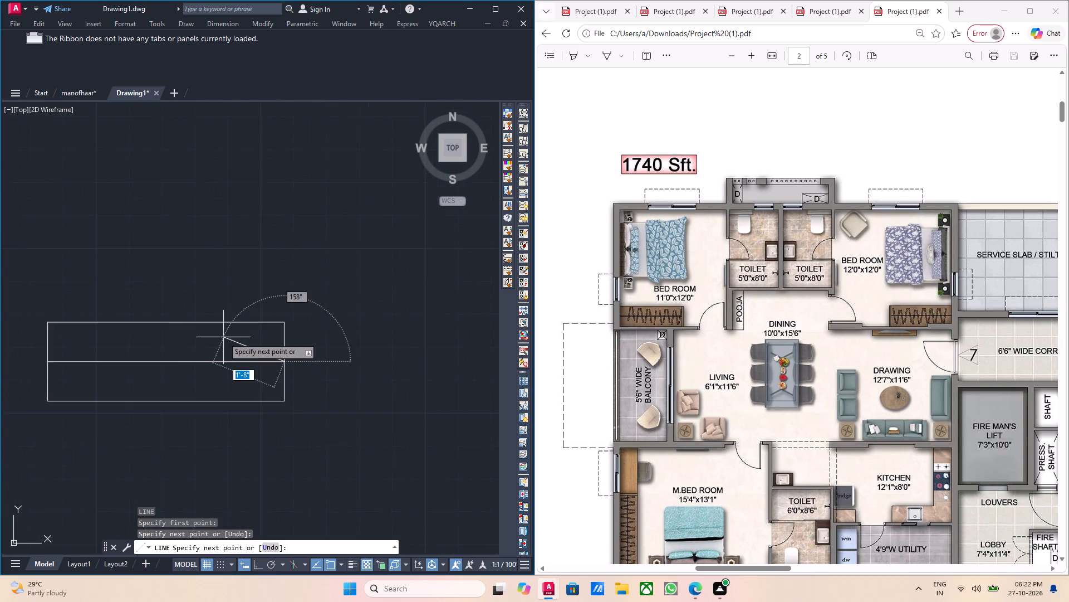
middle_drag(161, 351, 366, 343)
key(Escape)
Draw a narrow upright rectangle about 1'-10" tall just inside the left end of the 6' by 2' rectangle, crossing the centre line.
middle_drag(295, 391, 263, 355)
scroll(263, 355, up, 1)
middle_drag(263, 355, 264, 375)
text(rex)
key(BackSpace)
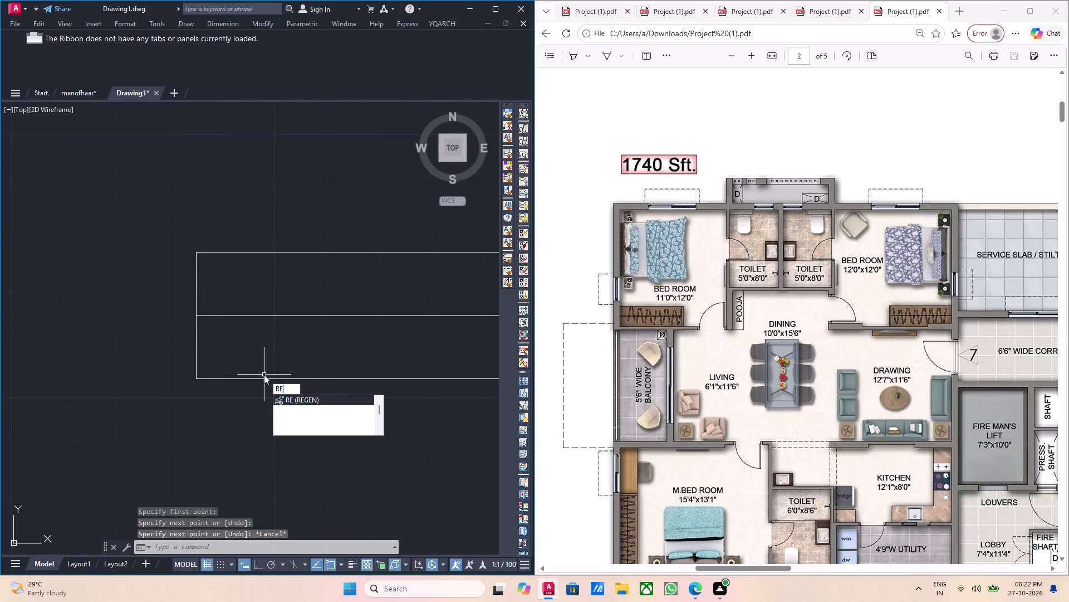
key(x)
key(BackSpace)
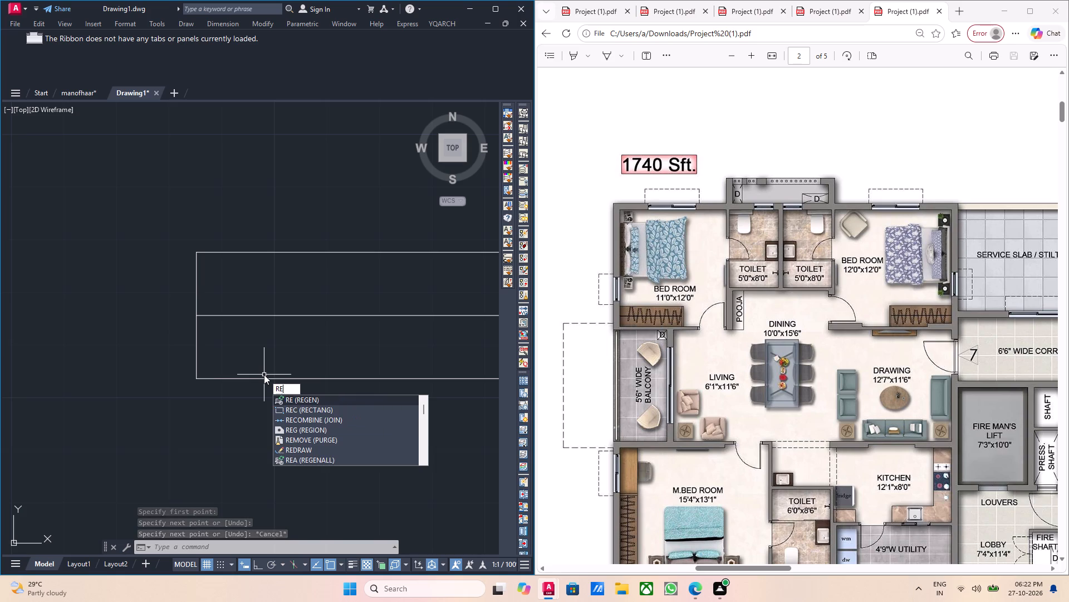
key(c)
key(Return)
scroll(269, 352, up, 1)
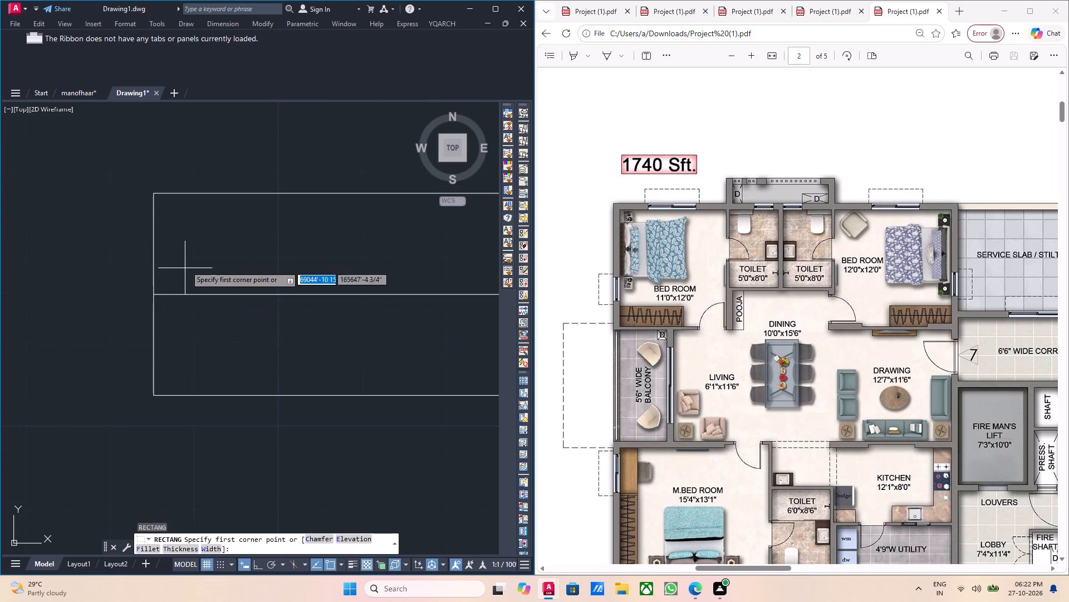
scroll(161, 232, up, 1)
middle_drag(161, 232, 183, 260)
scroll(183, 230, up, 2)
click(176, 212)
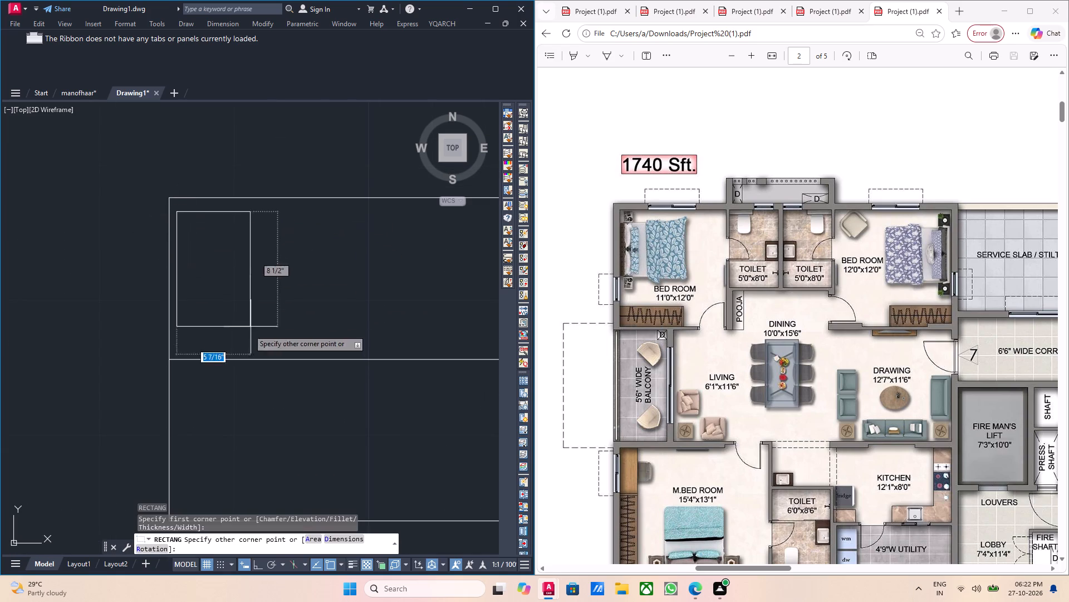
middle_drag(204, 502, 219, 347)
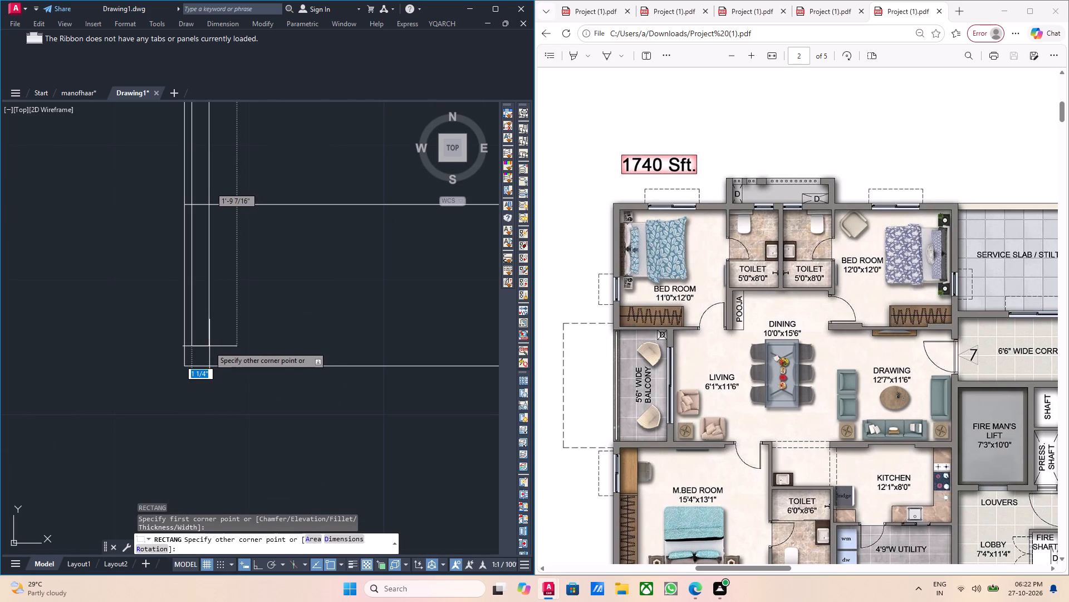
click(203, 356)
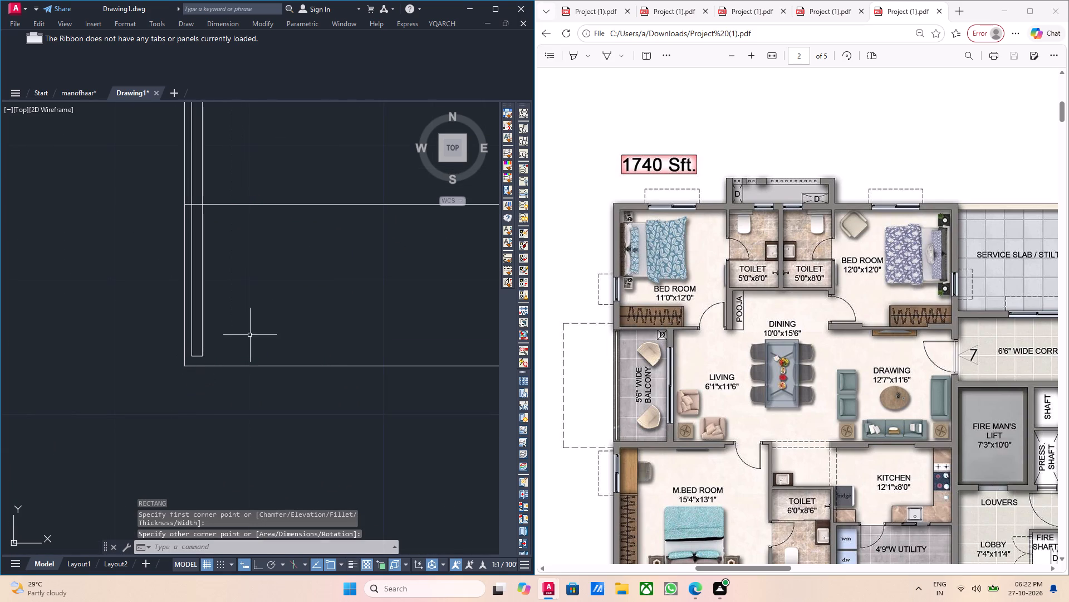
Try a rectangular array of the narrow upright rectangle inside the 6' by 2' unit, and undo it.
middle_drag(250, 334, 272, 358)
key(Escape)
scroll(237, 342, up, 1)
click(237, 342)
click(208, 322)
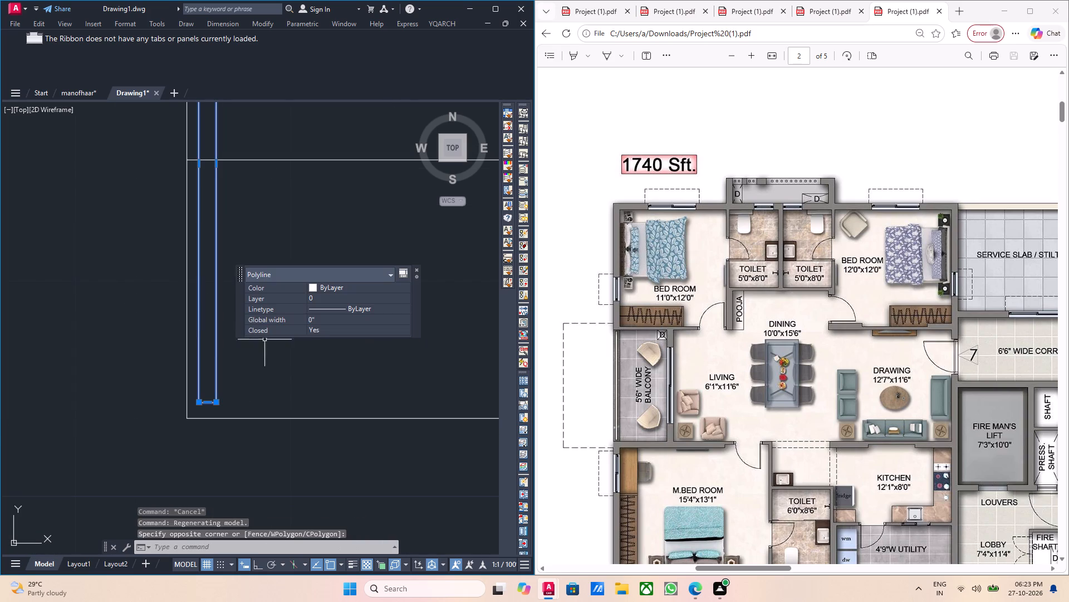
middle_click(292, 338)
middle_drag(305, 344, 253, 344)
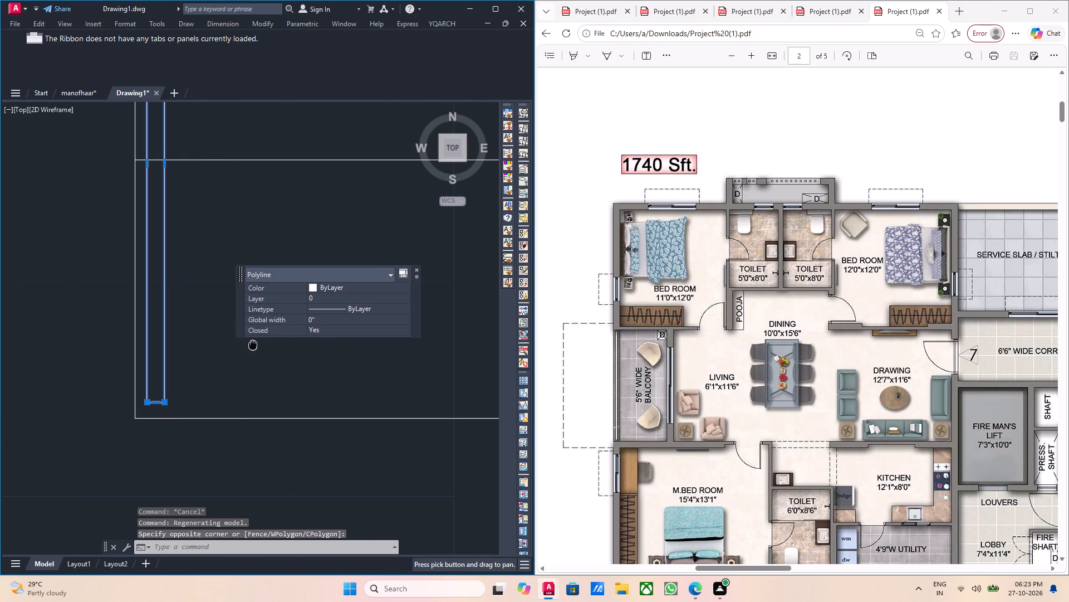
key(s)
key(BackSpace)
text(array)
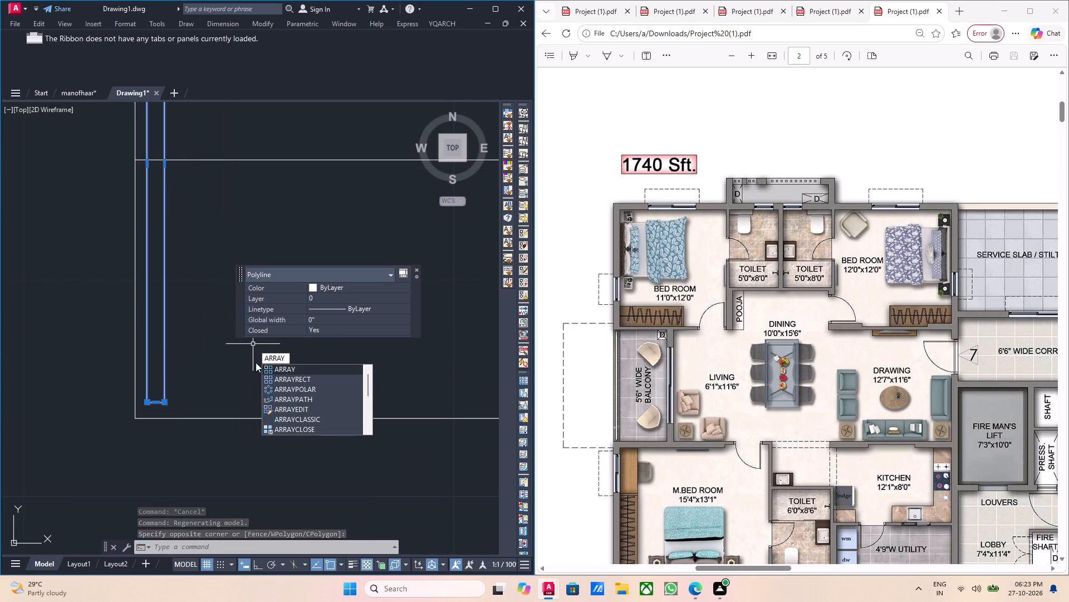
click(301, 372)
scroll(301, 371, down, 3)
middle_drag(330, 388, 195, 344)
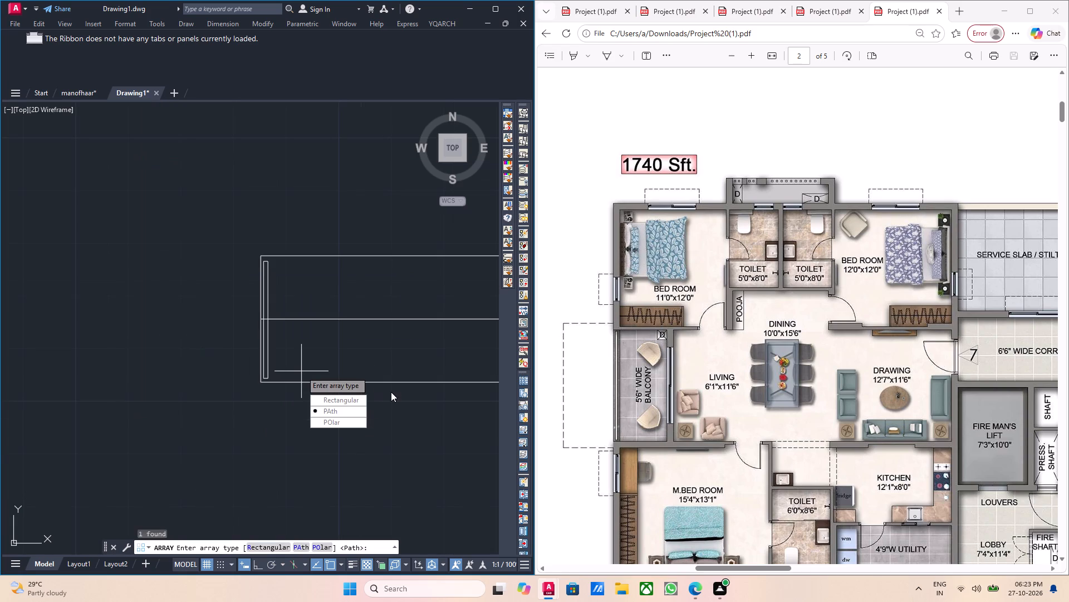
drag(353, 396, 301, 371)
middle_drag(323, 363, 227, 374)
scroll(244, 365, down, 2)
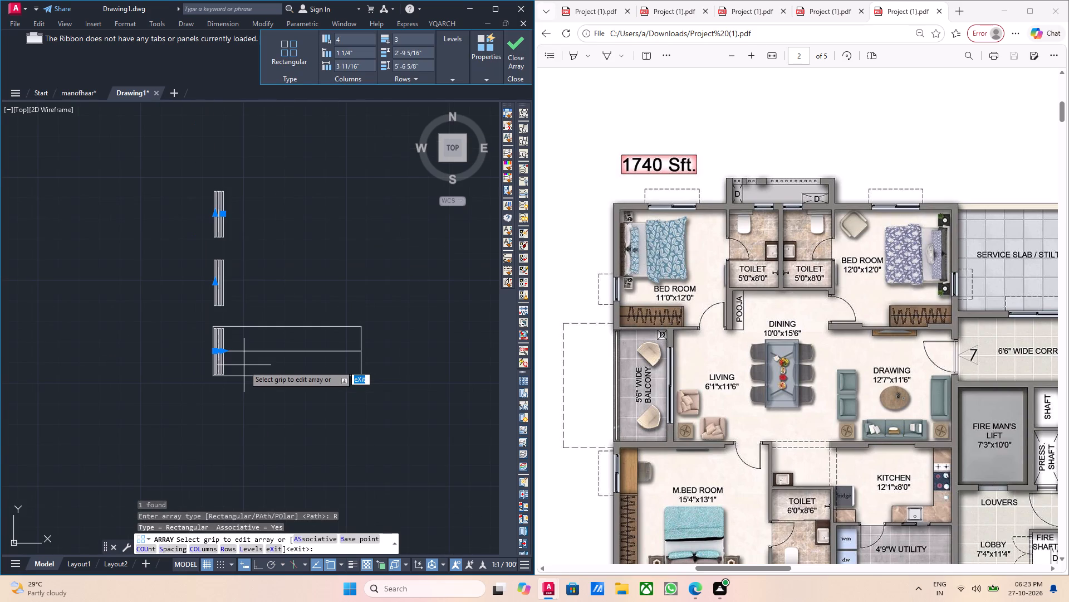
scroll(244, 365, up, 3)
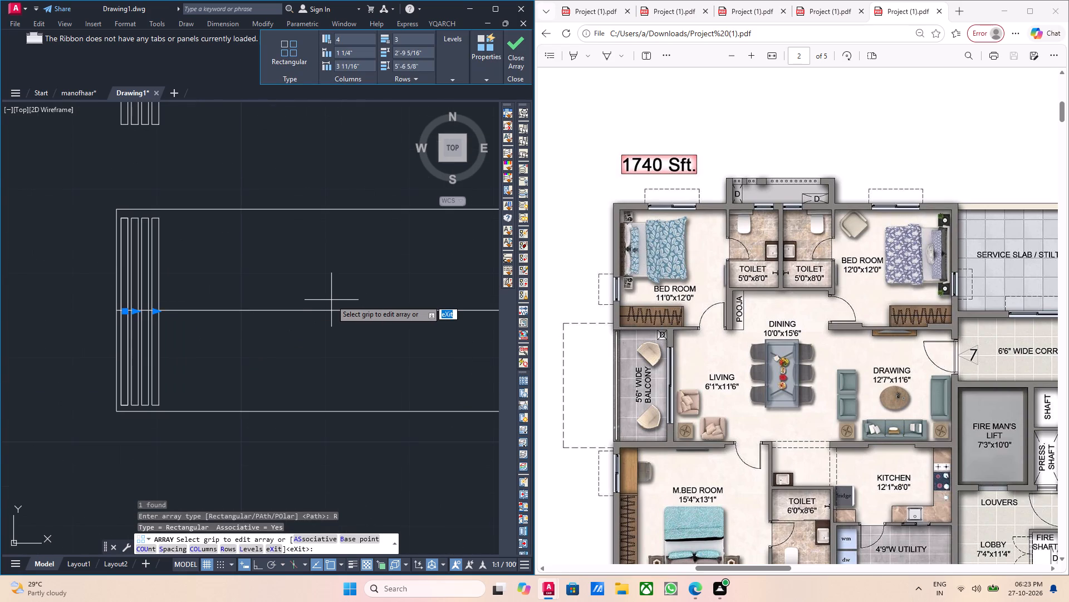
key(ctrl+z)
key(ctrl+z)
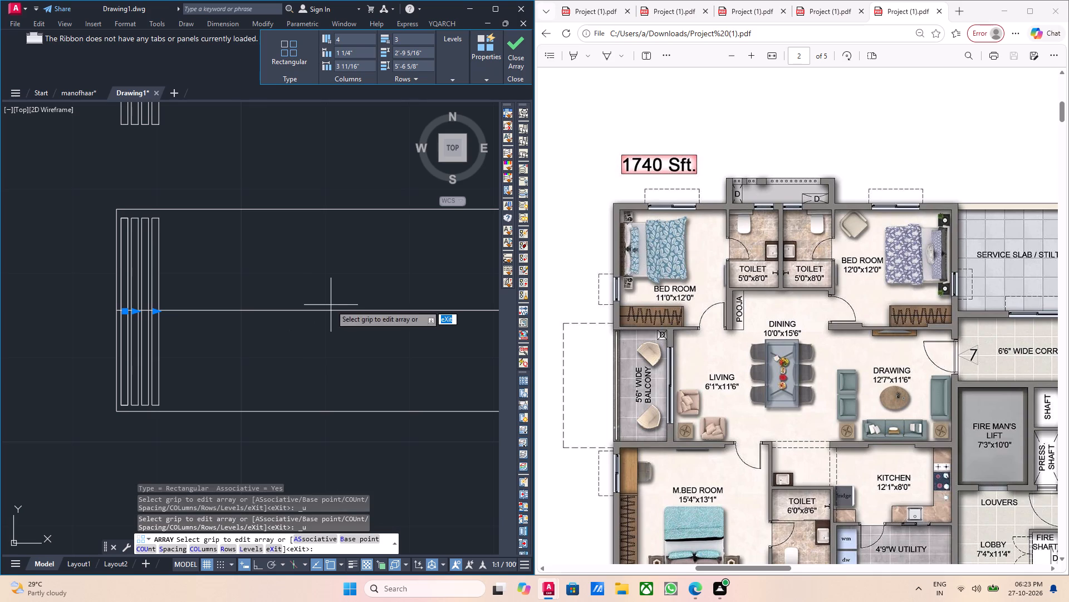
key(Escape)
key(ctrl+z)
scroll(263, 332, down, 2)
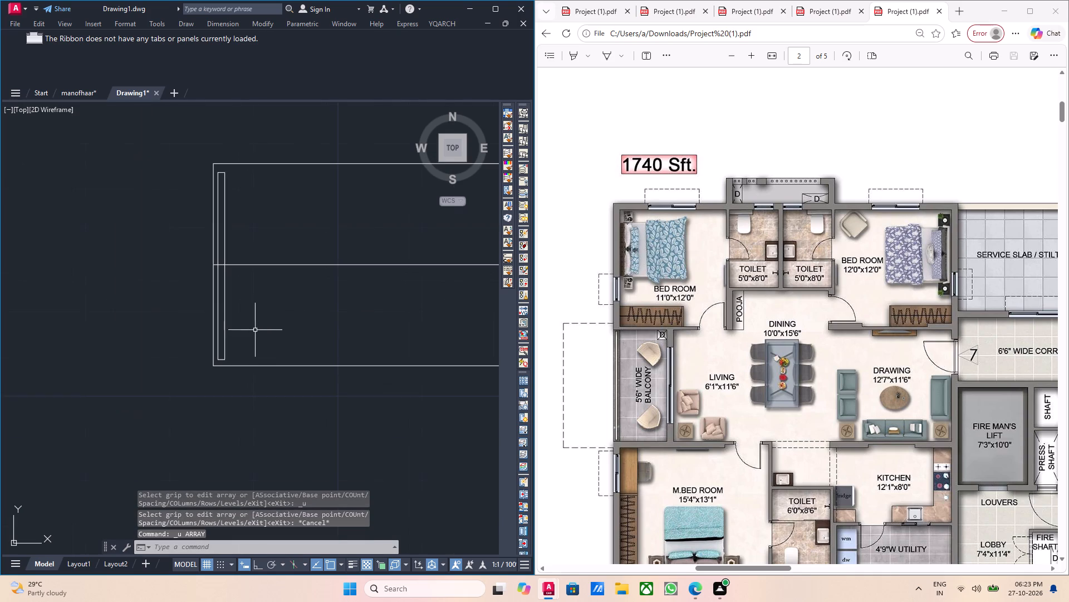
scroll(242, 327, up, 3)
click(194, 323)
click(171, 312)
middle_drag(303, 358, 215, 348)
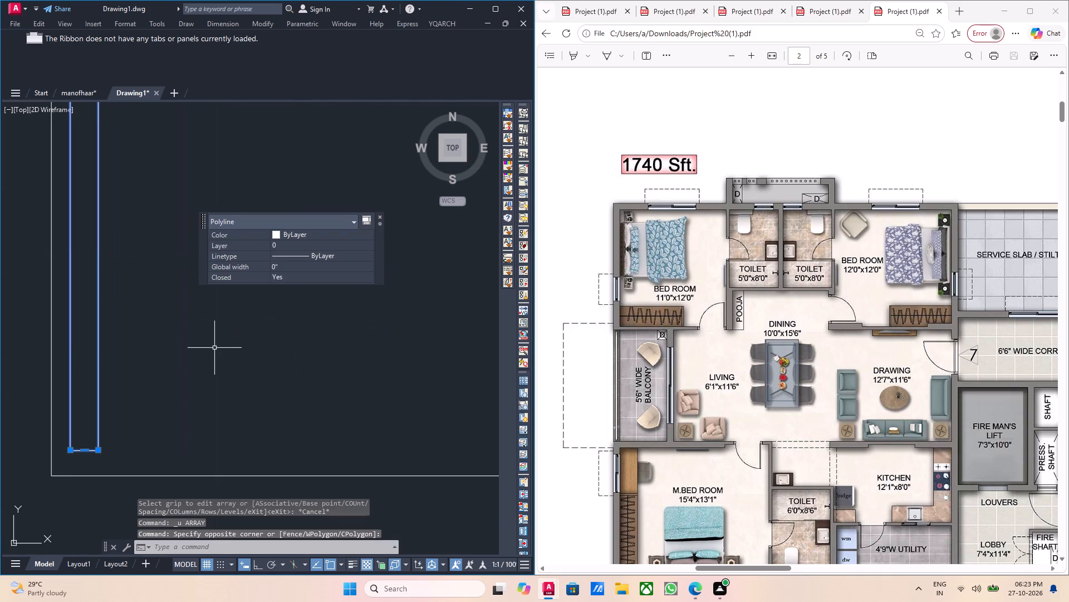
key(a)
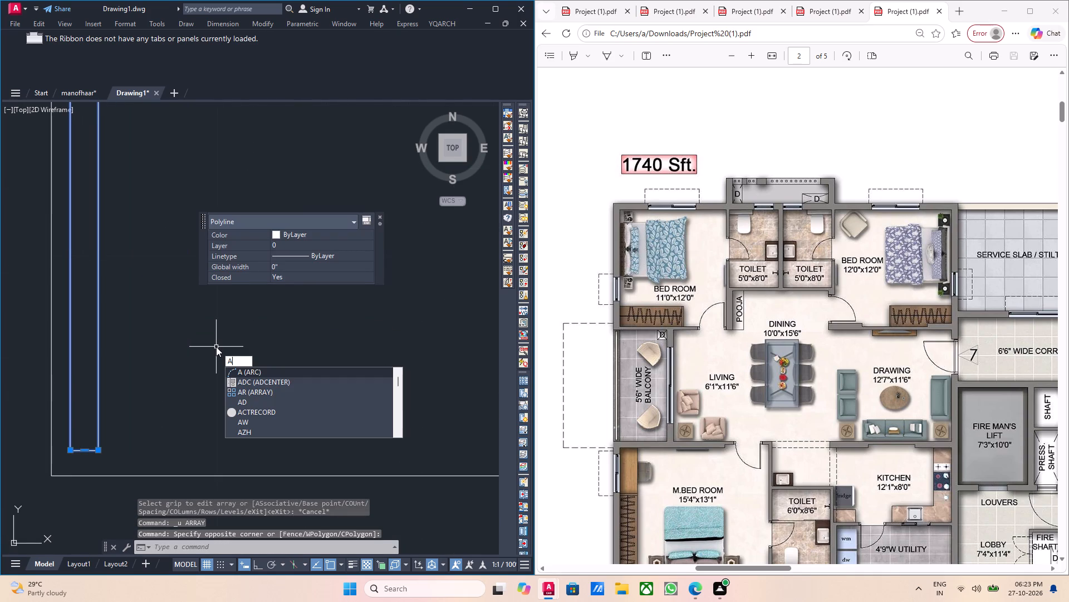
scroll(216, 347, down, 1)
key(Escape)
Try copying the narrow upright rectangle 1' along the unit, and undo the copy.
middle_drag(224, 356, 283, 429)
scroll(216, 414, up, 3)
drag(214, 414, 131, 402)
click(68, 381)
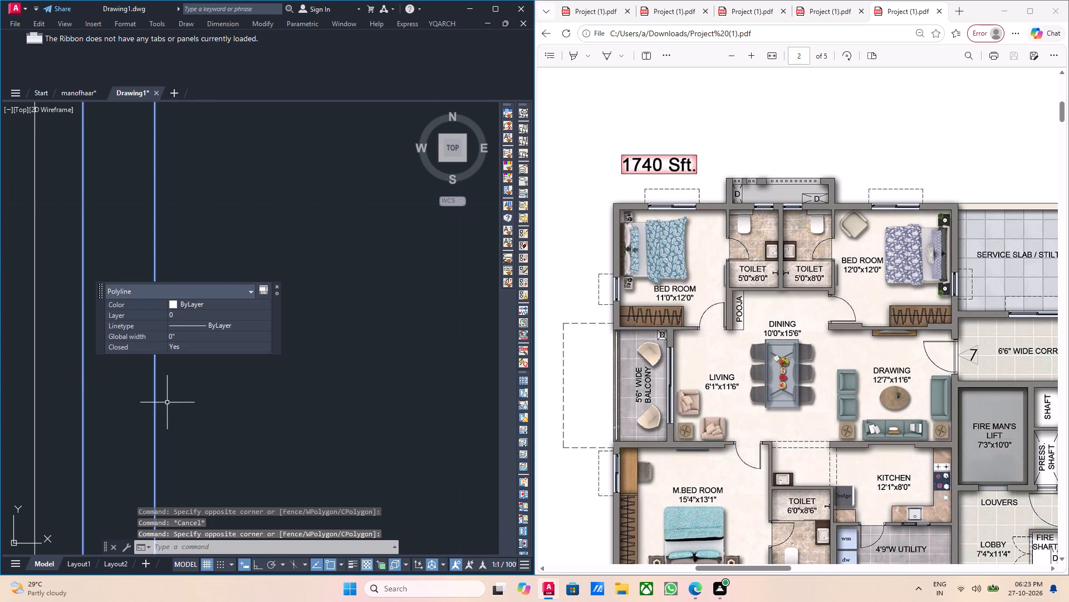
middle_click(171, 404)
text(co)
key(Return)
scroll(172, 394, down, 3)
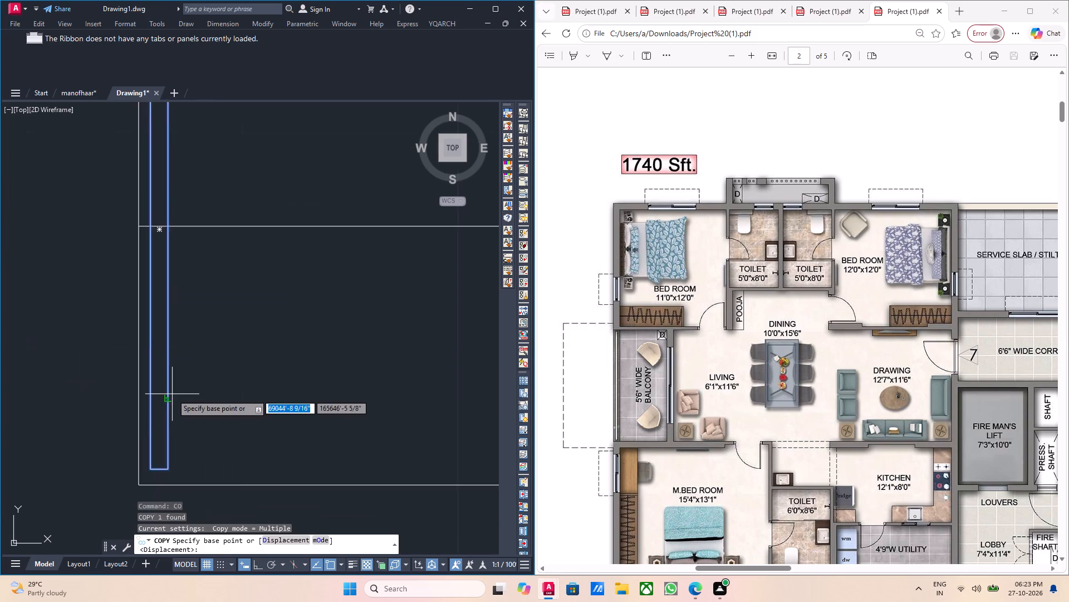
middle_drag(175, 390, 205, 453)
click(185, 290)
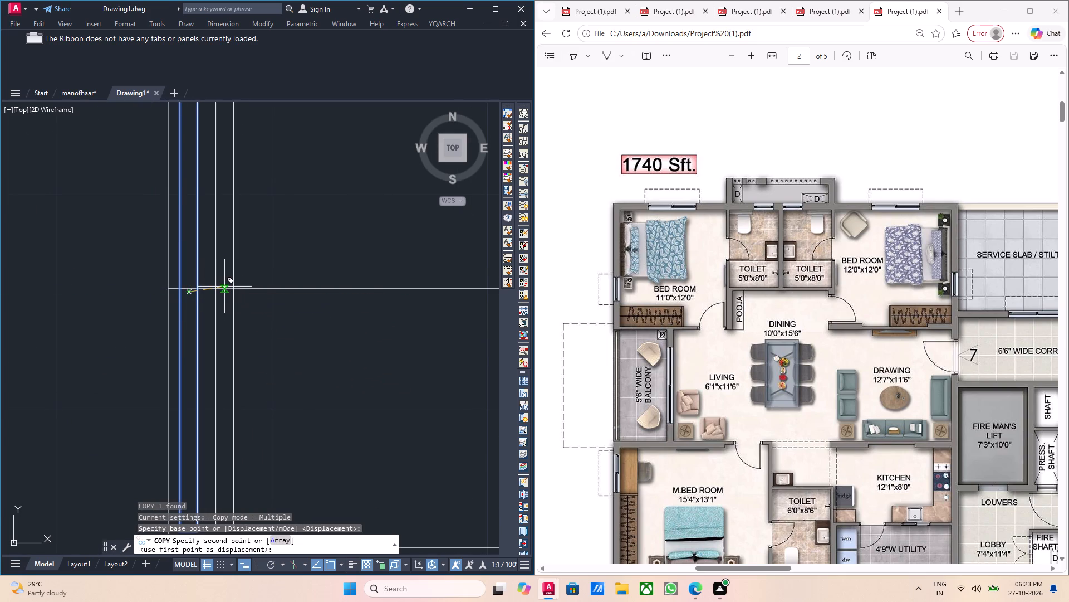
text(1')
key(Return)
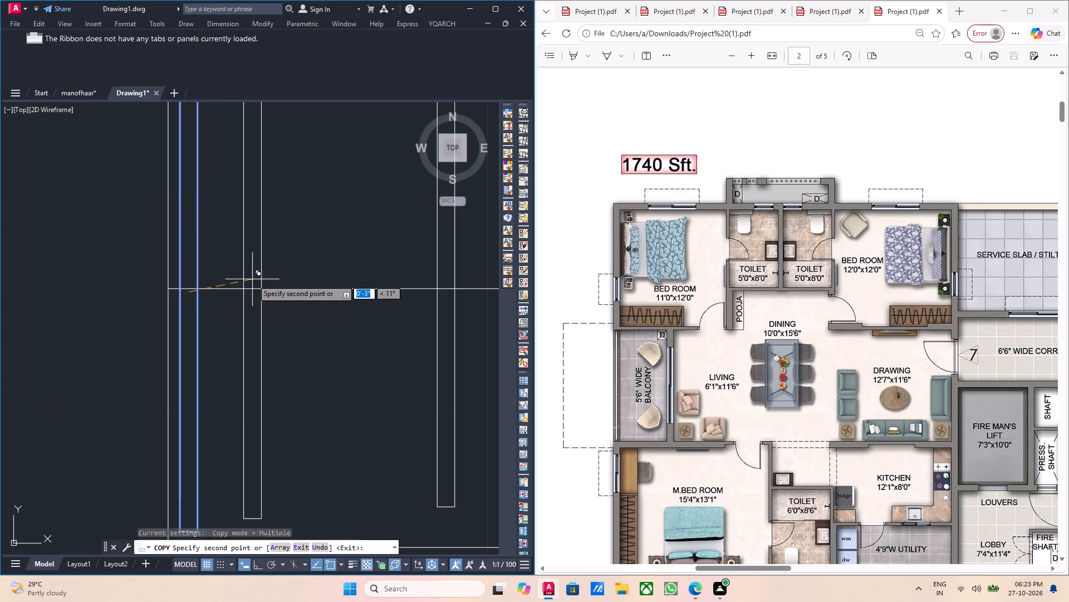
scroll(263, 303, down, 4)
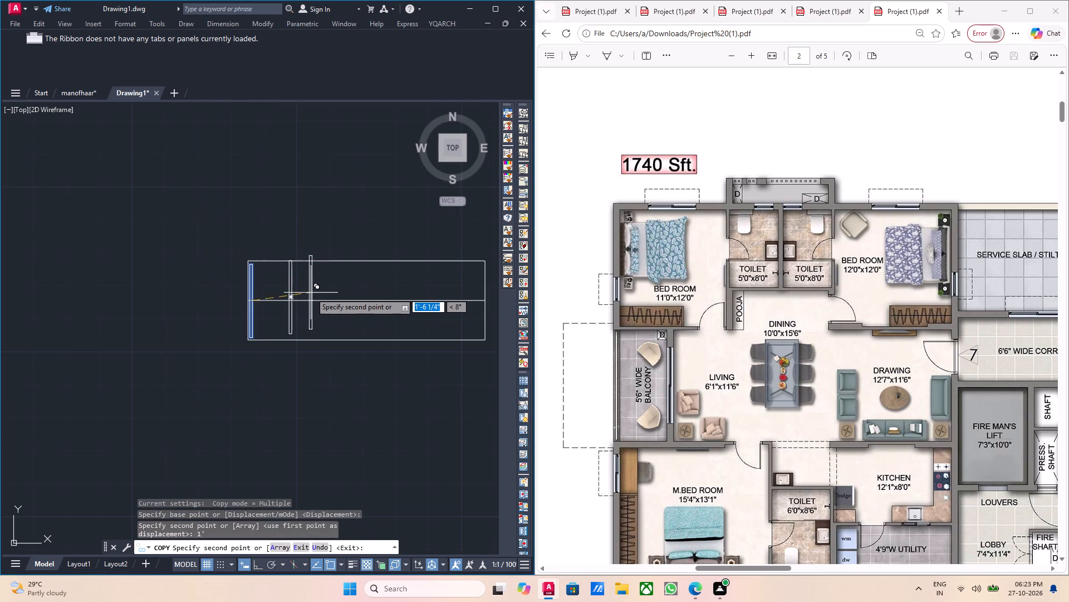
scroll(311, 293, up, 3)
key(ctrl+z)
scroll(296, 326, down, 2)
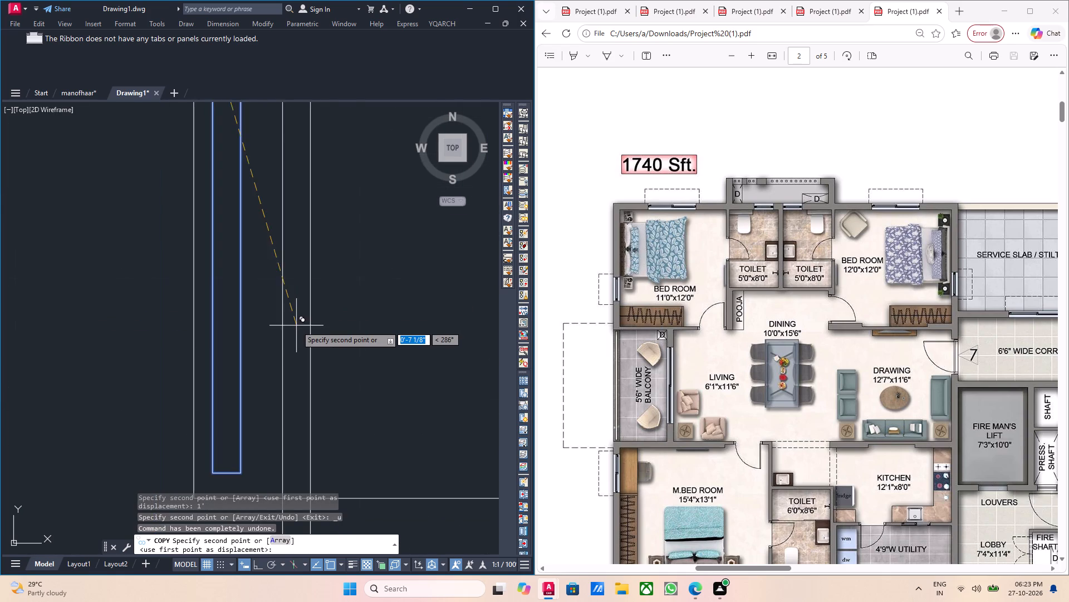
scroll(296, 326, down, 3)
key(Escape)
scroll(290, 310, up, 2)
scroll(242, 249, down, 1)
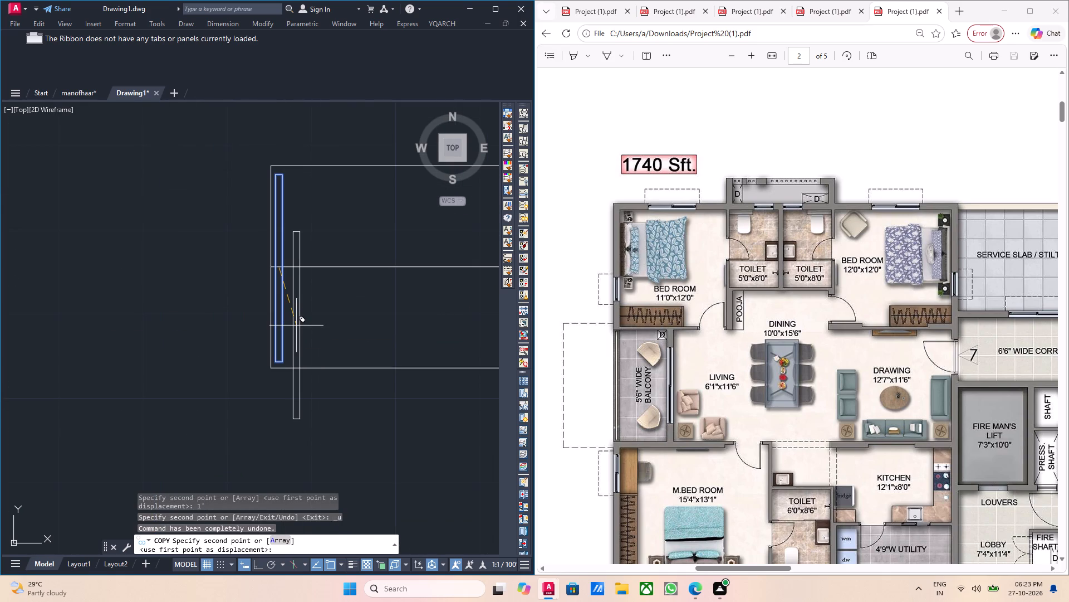
Copy the narrow upright rectangle as an array of 20 items, fitted along the centre line to the unit's right end.
middle_drag(301, 365, 165, 348)
scroll(173, 329, up, 2)
drag(173, 317, 149, 309)
click(147, 308)
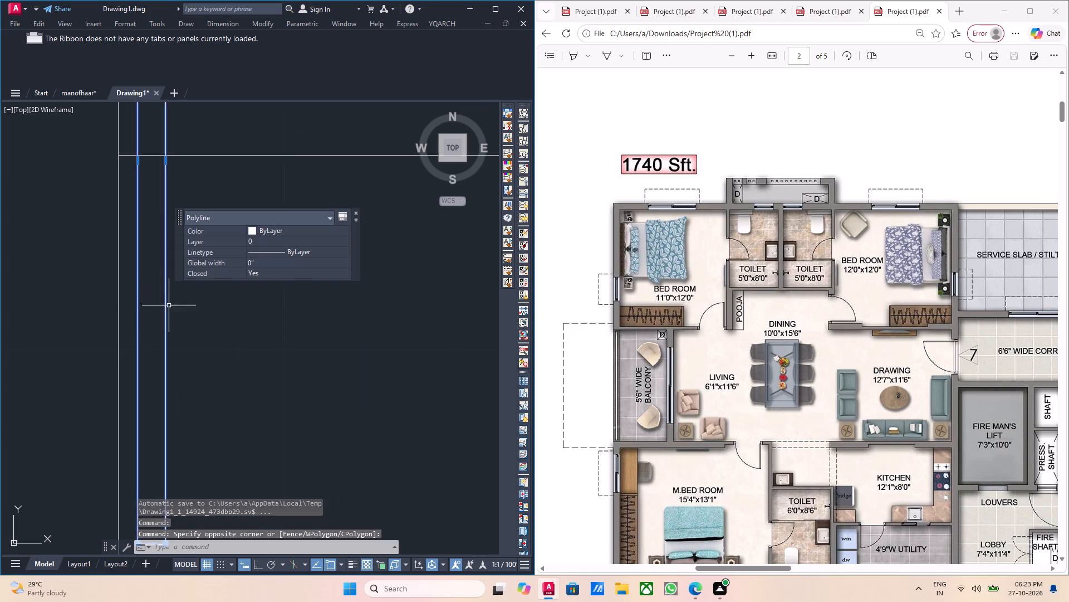
middle_drag(210, 307, 208, 356)
scroll(208, 356, down, 1)
middle_drag(217, 352, 217, 387)
scroll(217, 365, down, 1)
middle_drag(216, 386, 214, 365)
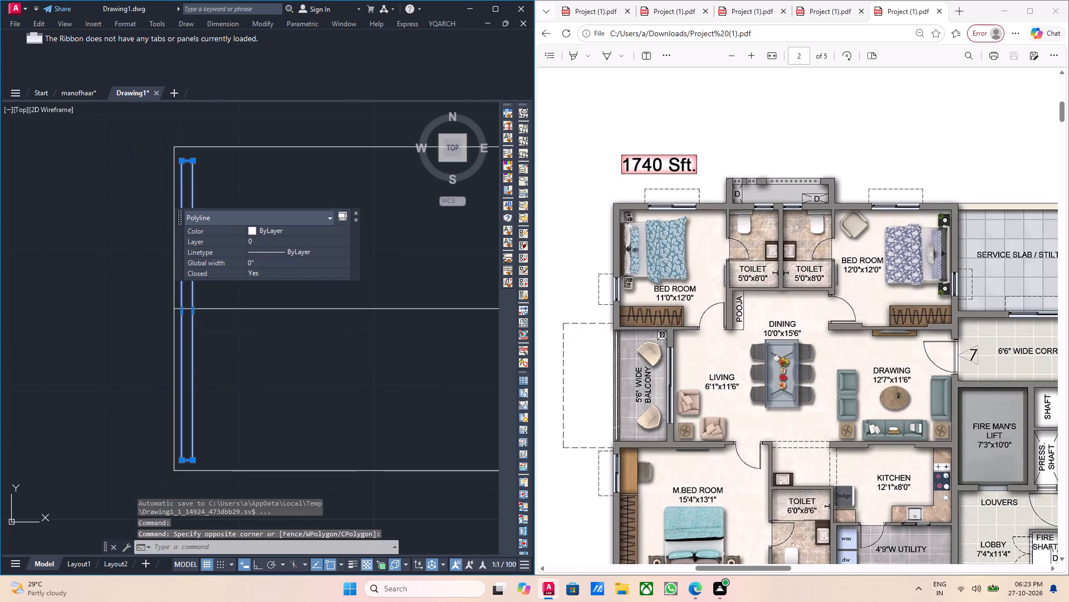
text(co)
key(Return)
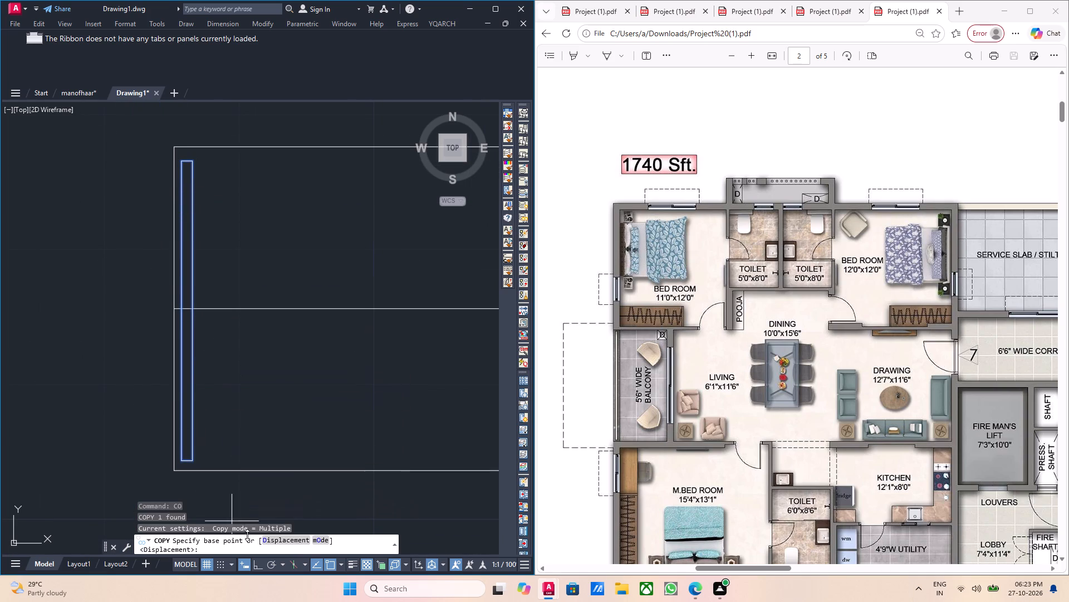
scroll(180, 303, up, 3)
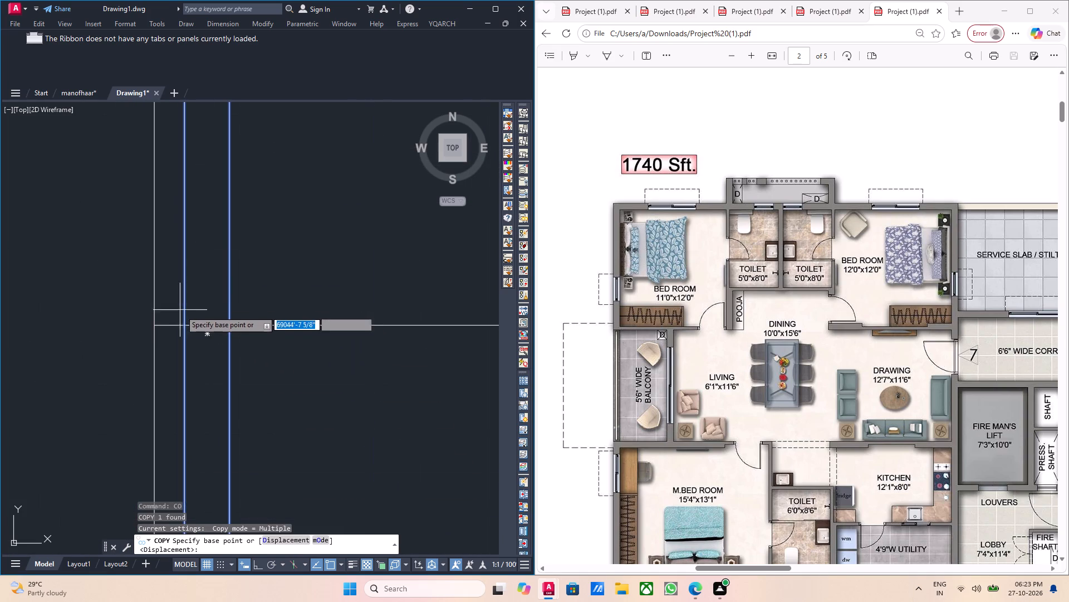
click(209, 337)
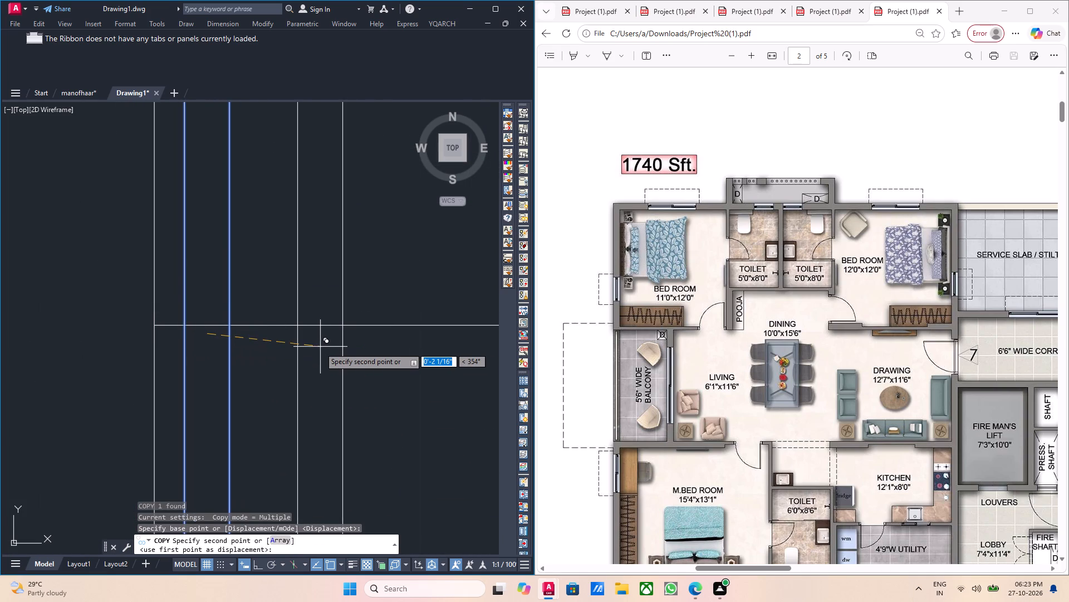
click(278, 542)
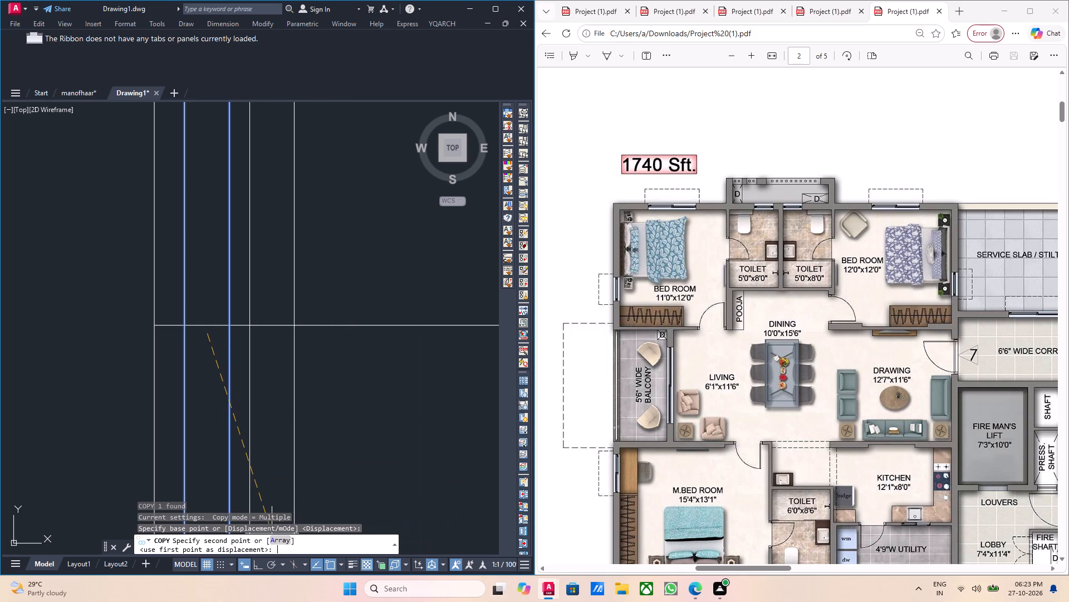
scroll(261, 449, down, 3)
middle_drag(354, 434, 161, 380)
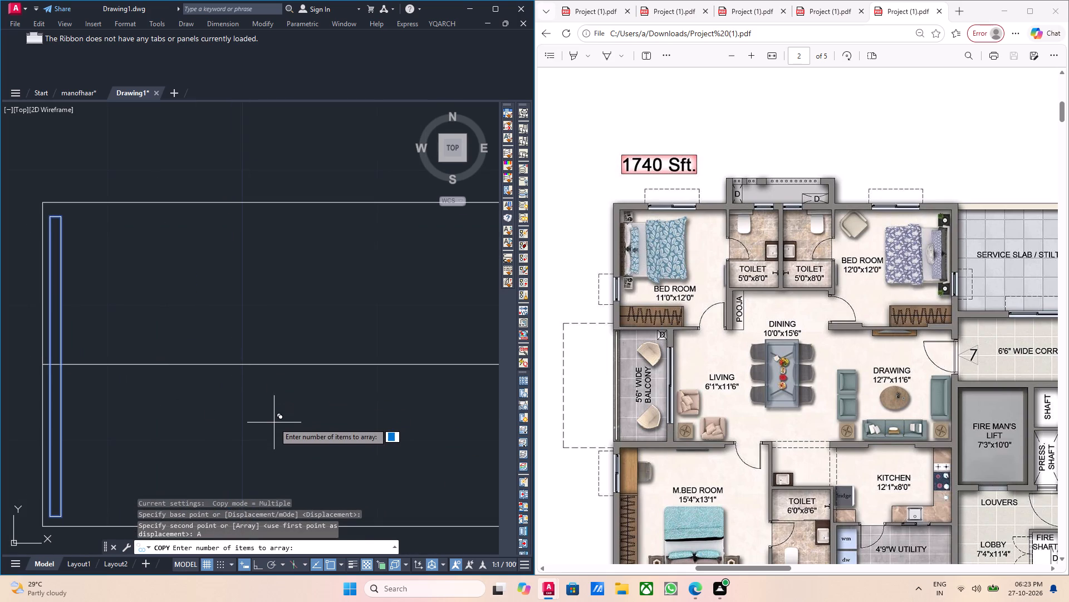
text(20)
key(Return)
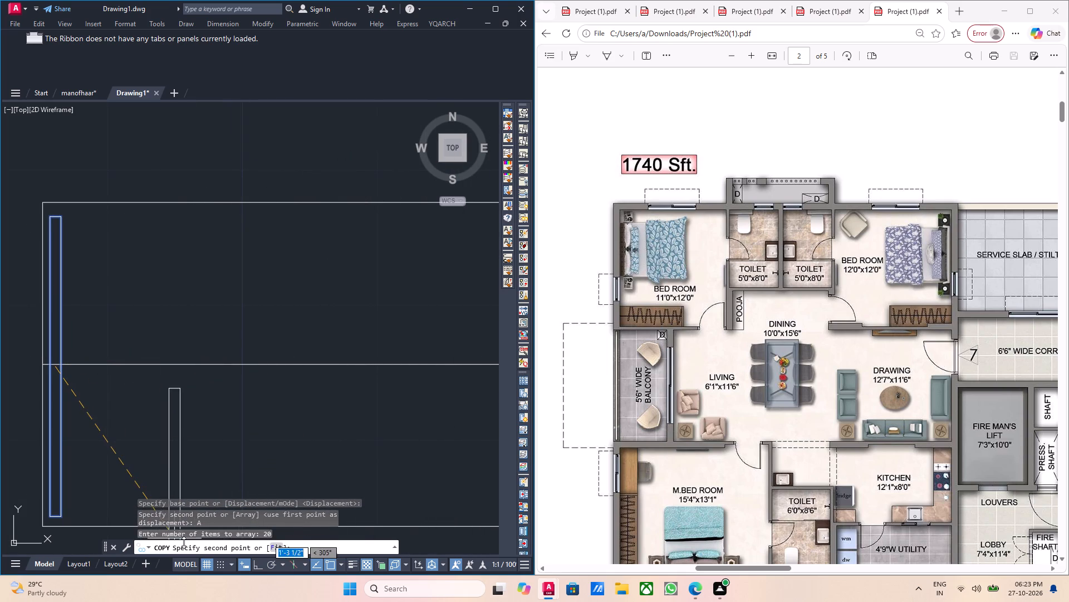
click(277, 547)
scroll(236, 415, down, 4)
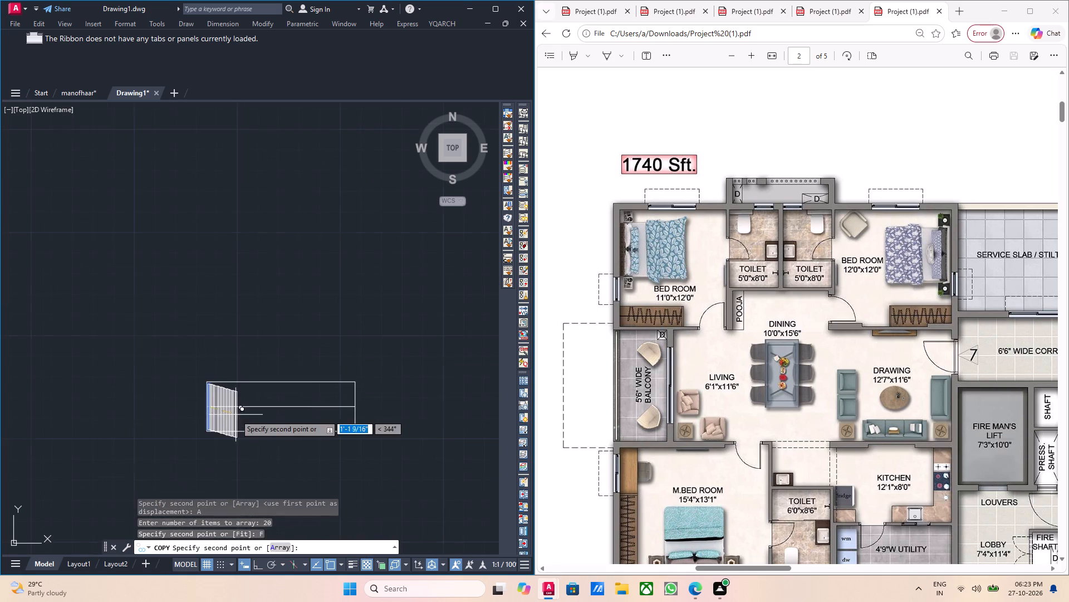
middle_click(309, 402)
scroll(339, 416, up, 3)
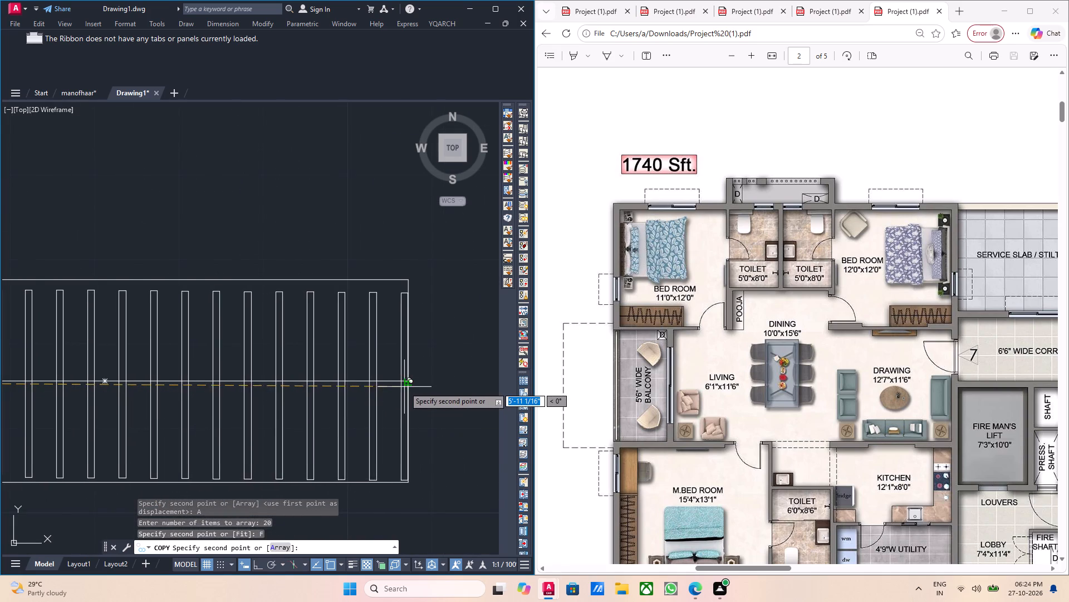
click(404, 387)
scroll(415, 395, up, 3)
key(Escape)
key(grave)
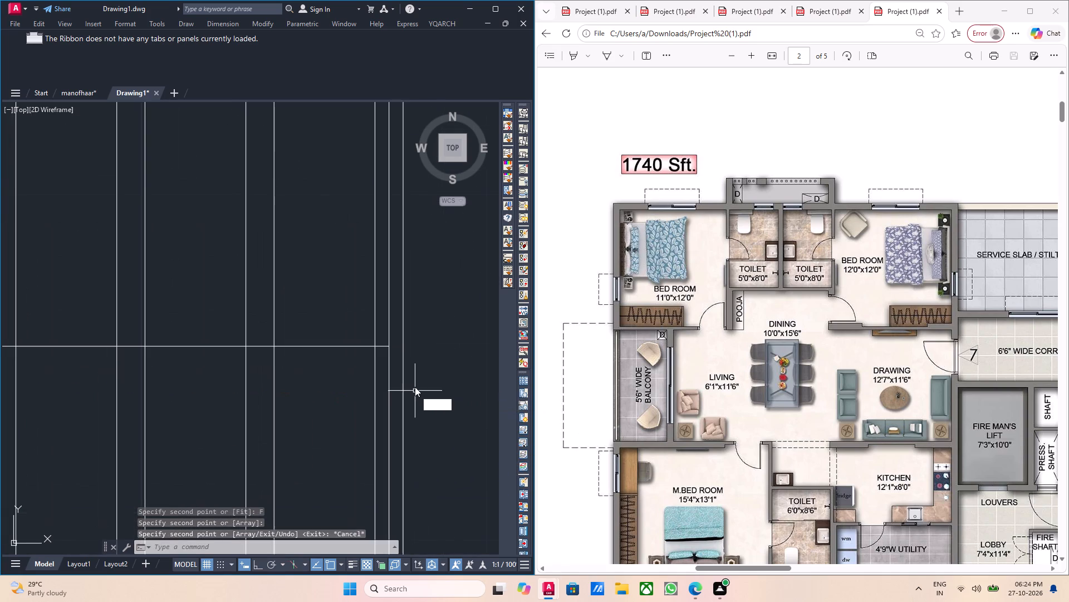
key(Escape)
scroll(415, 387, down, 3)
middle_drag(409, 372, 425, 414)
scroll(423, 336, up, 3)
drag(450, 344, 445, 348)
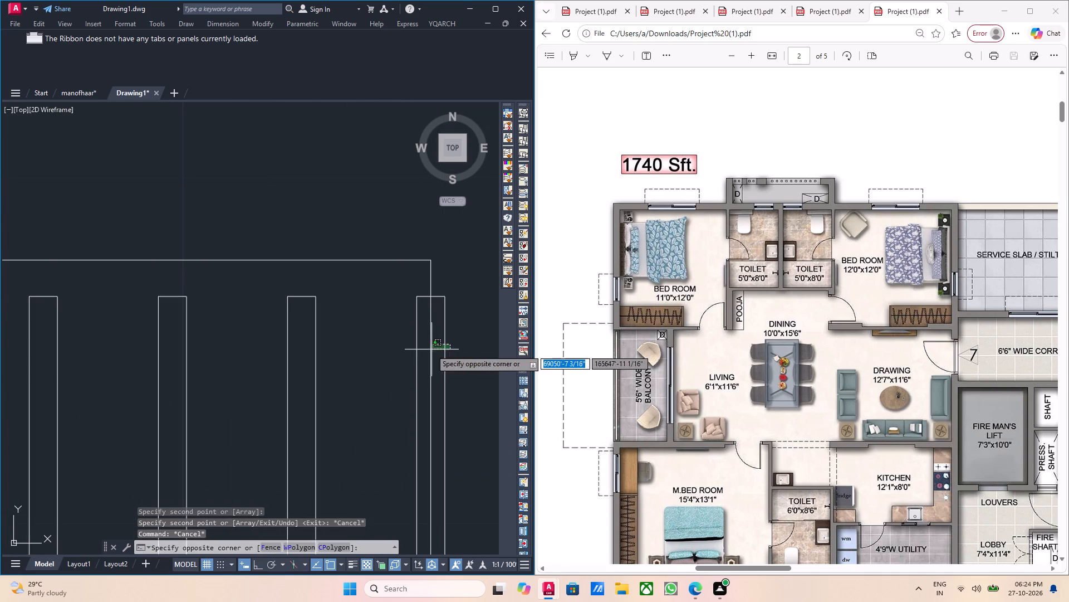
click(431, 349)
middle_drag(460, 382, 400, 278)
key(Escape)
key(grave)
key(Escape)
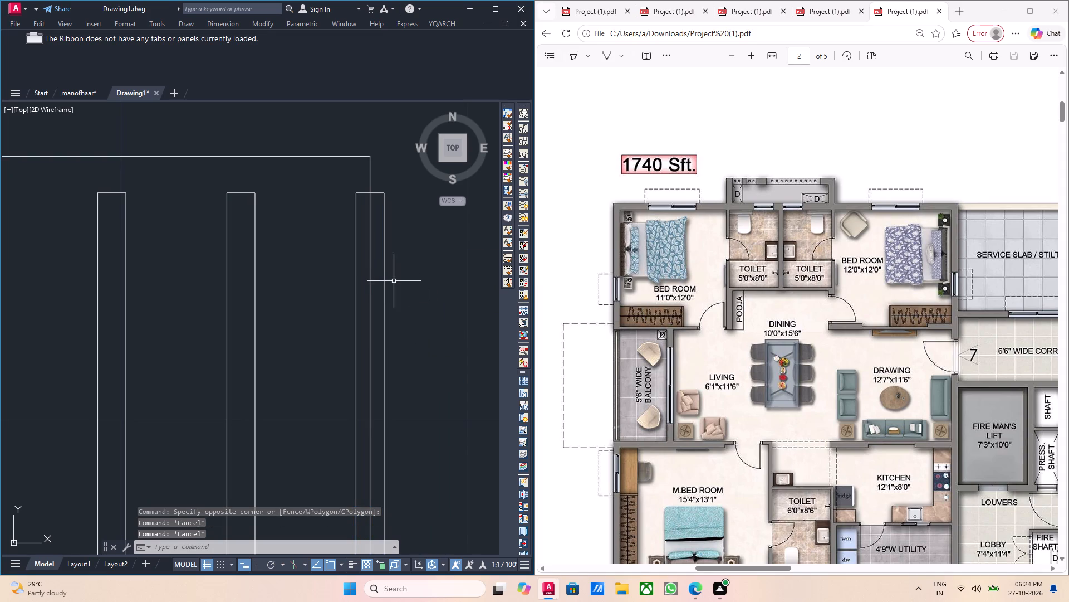
Move the last narrow rectangle inward so its outer edge's midpoint meets the right end of the centre line.
click(385, 278)
middle_drag(406, 313, 329, 144)
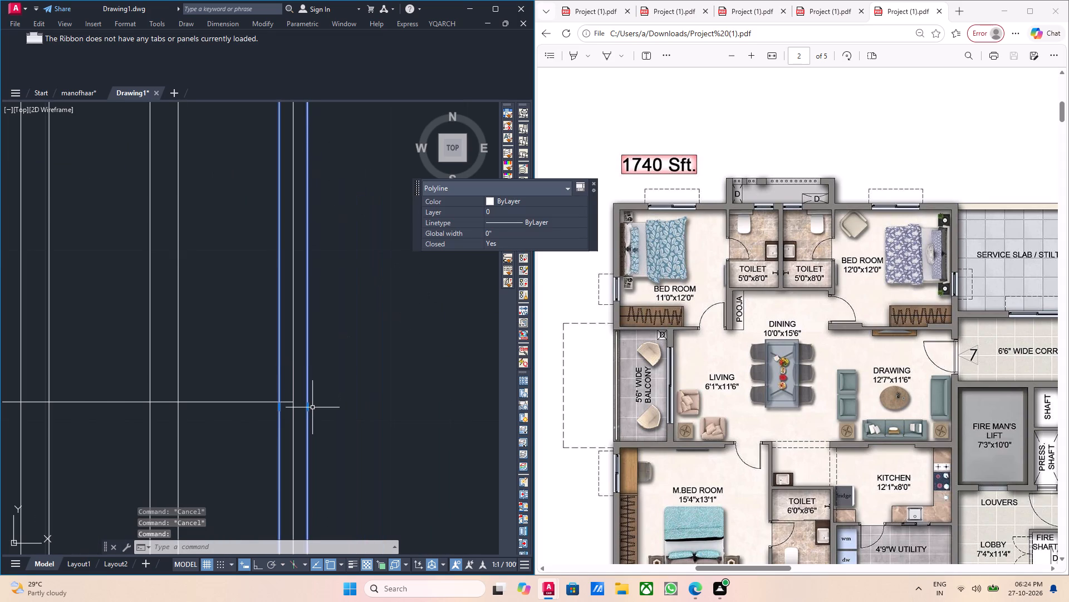
key(m)
key(Return)
click(310, 407)
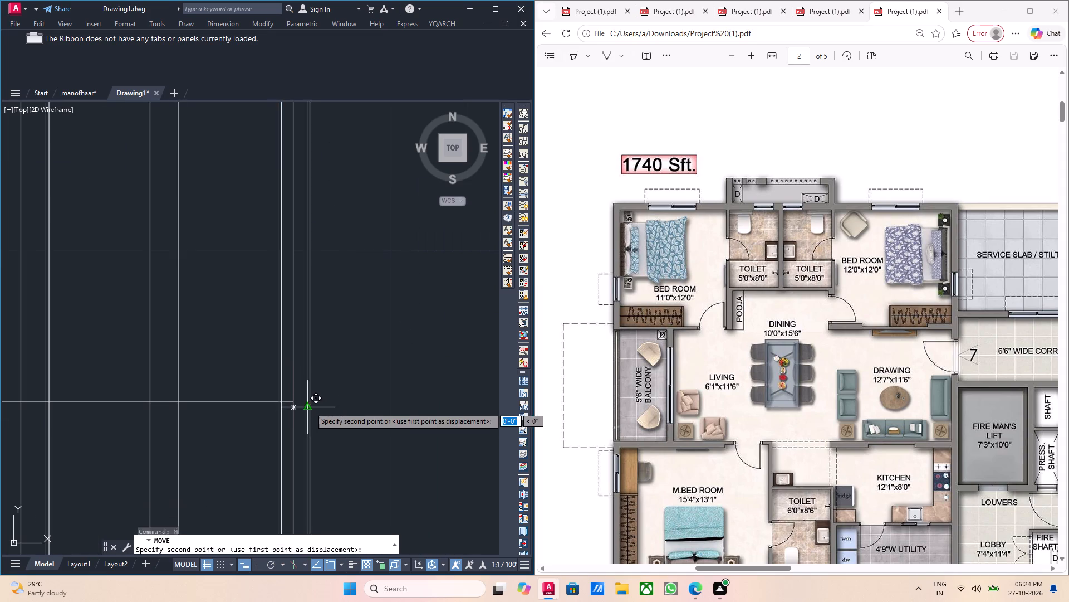
click(292, 401)
scroll(294, 401, down, 4)
key(Escape)
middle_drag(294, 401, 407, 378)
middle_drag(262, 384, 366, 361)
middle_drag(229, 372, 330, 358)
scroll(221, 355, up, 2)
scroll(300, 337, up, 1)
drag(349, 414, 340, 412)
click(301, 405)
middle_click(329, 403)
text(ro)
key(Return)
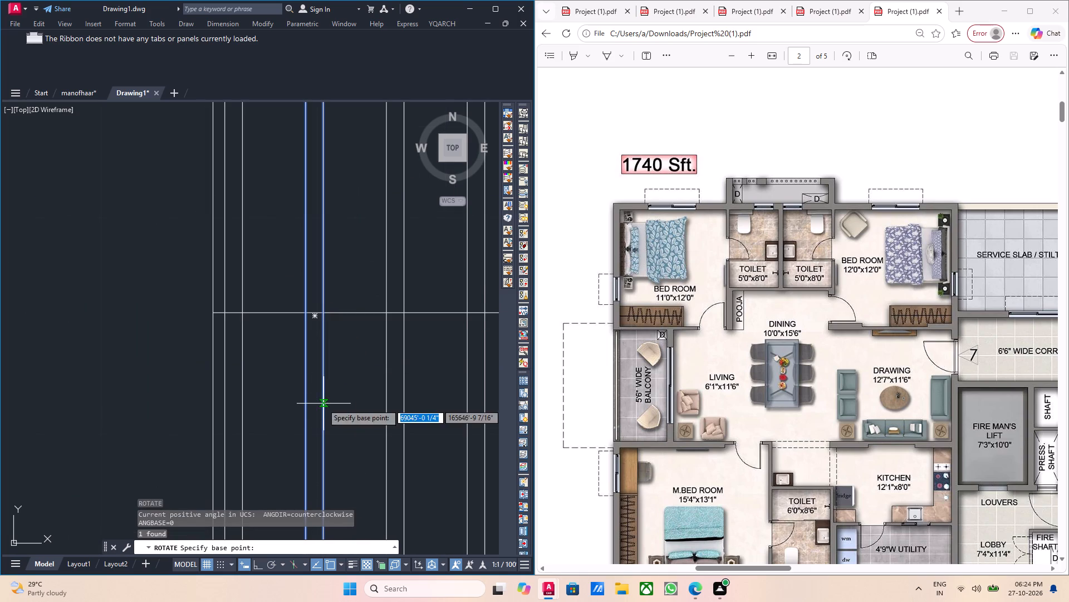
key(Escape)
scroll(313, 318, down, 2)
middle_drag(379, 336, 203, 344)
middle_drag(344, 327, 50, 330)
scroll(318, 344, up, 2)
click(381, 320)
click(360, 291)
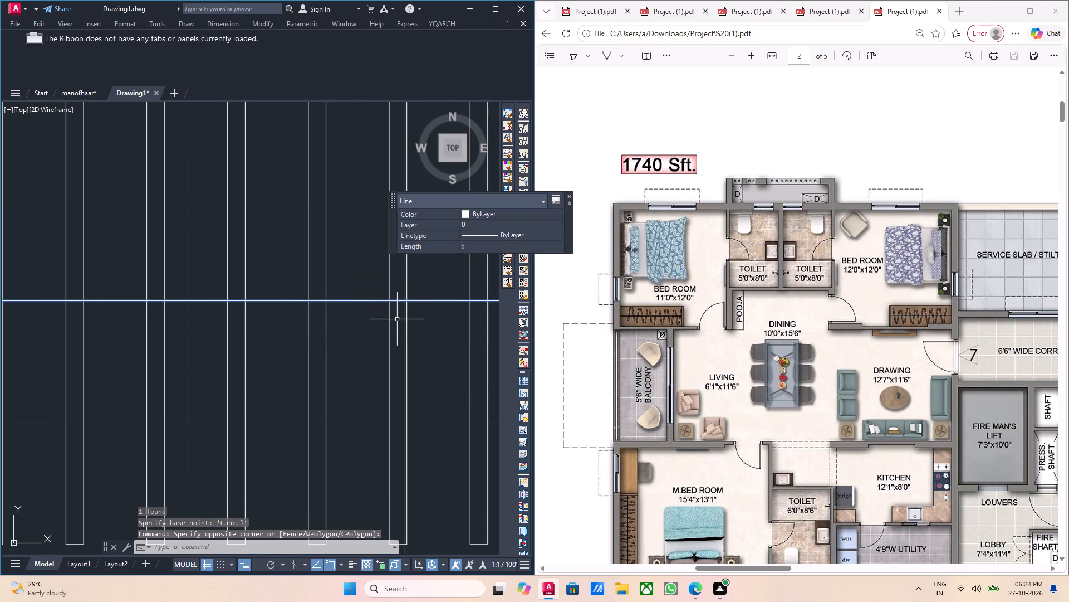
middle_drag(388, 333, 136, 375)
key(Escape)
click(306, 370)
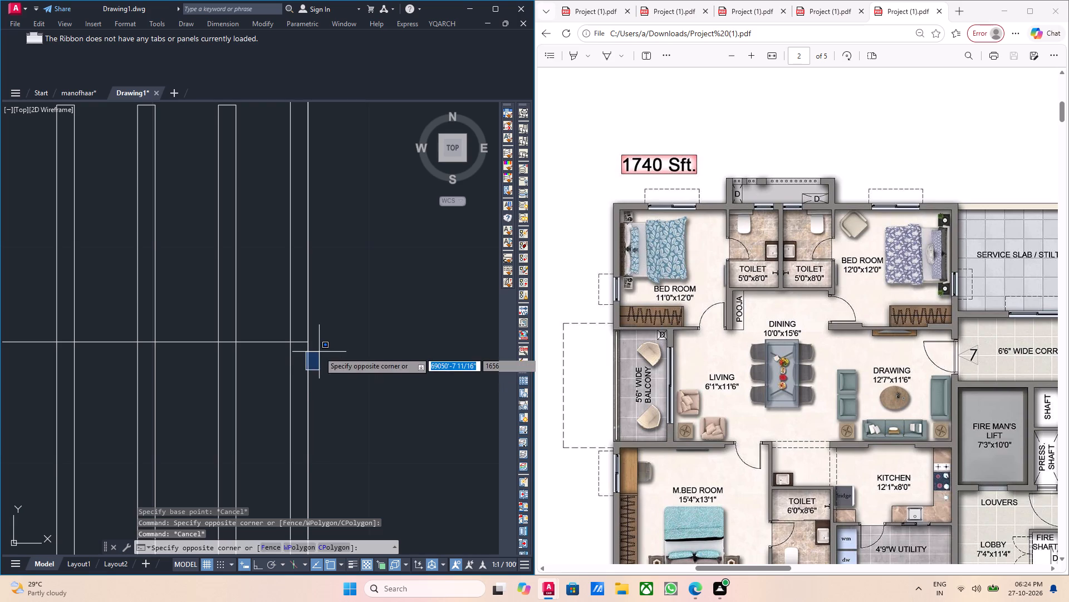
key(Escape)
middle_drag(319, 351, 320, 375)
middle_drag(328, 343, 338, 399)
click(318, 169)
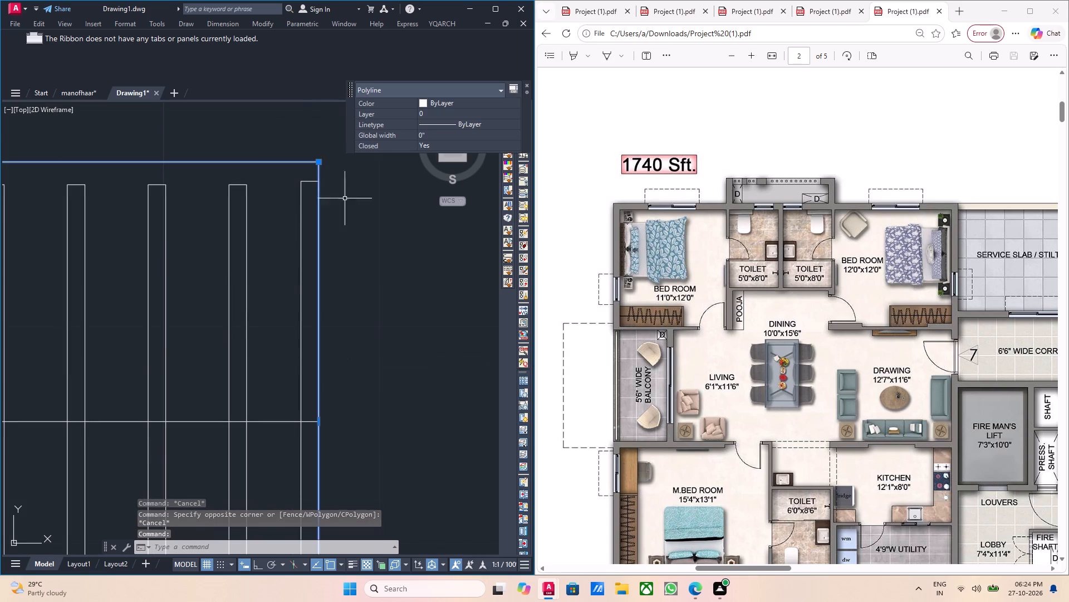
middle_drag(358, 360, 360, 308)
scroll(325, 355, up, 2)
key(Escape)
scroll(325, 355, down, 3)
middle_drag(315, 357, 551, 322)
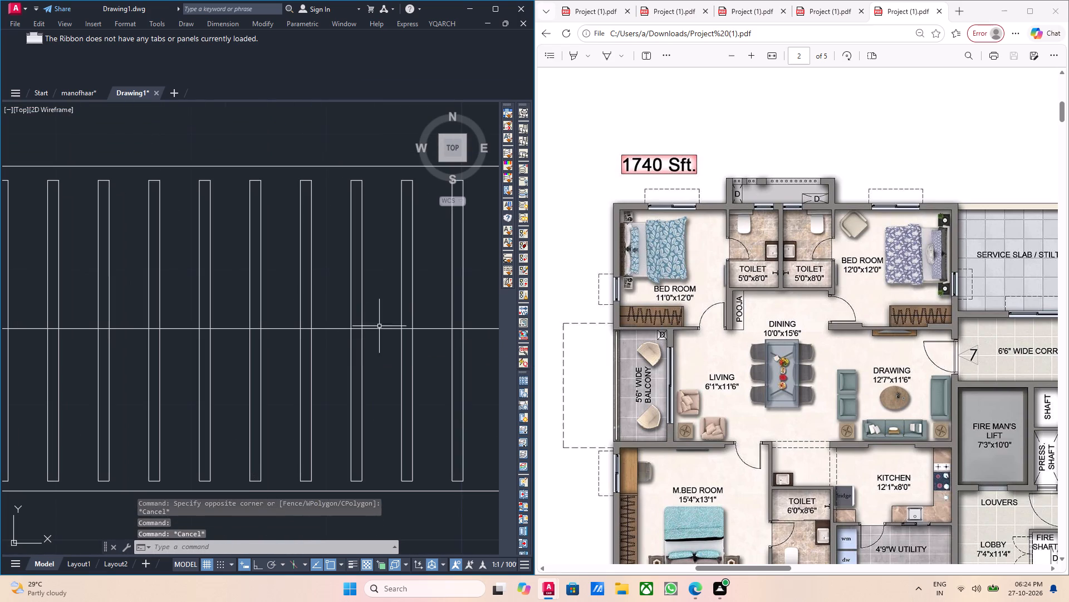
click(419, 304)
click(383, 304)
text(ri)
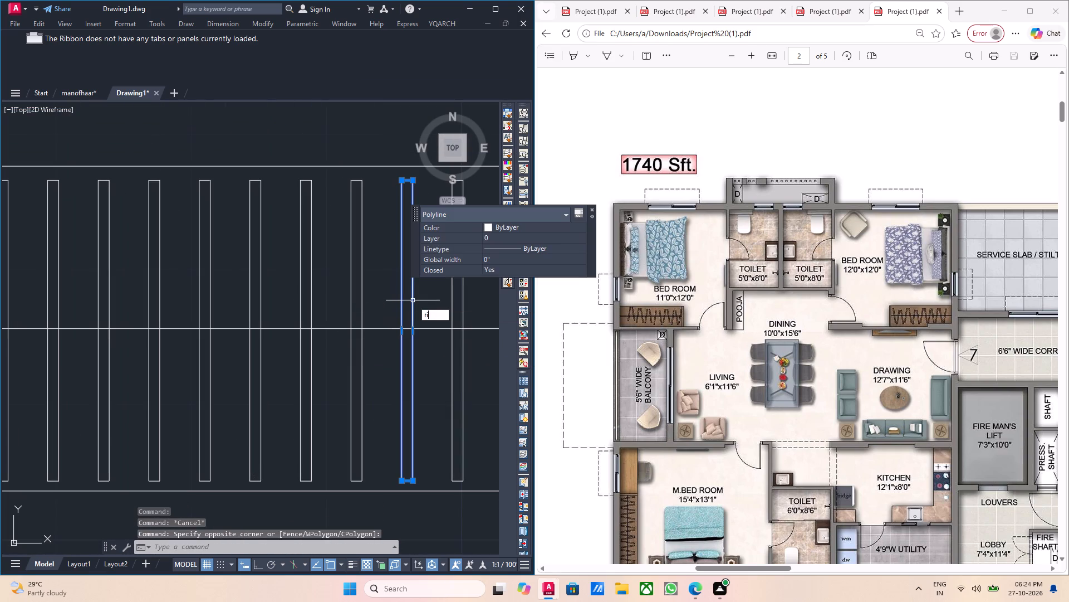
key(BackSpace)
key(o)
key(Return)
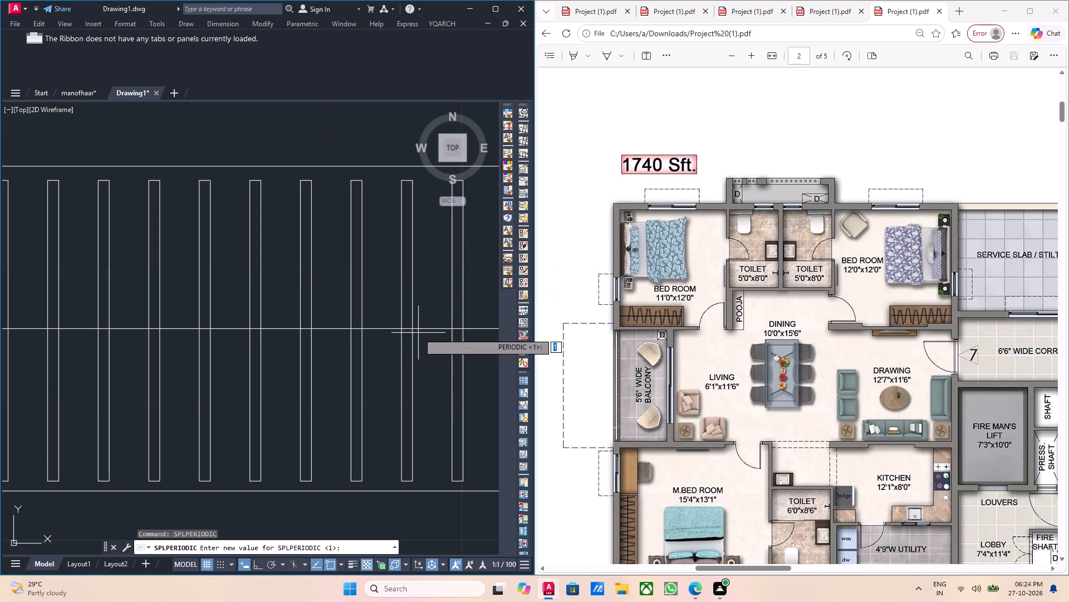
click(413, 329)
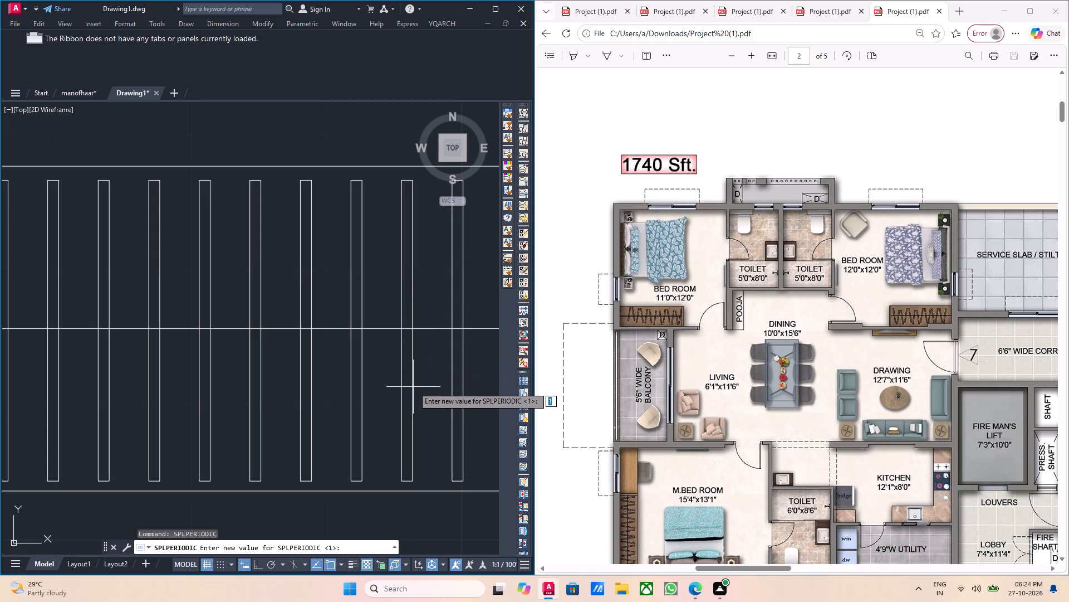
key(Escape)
Rotate the wardrobe's fourth narrow rectangle from the right end about 350° around its midpoint on the centre line.
text(ro)
key(Return)
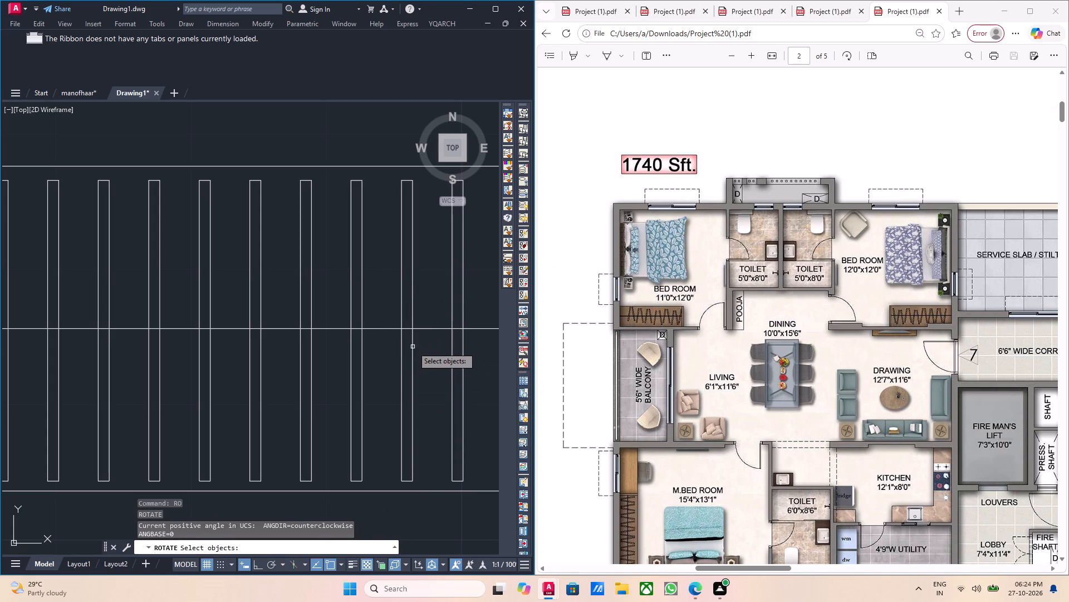
click(414, 349)
key(Return)
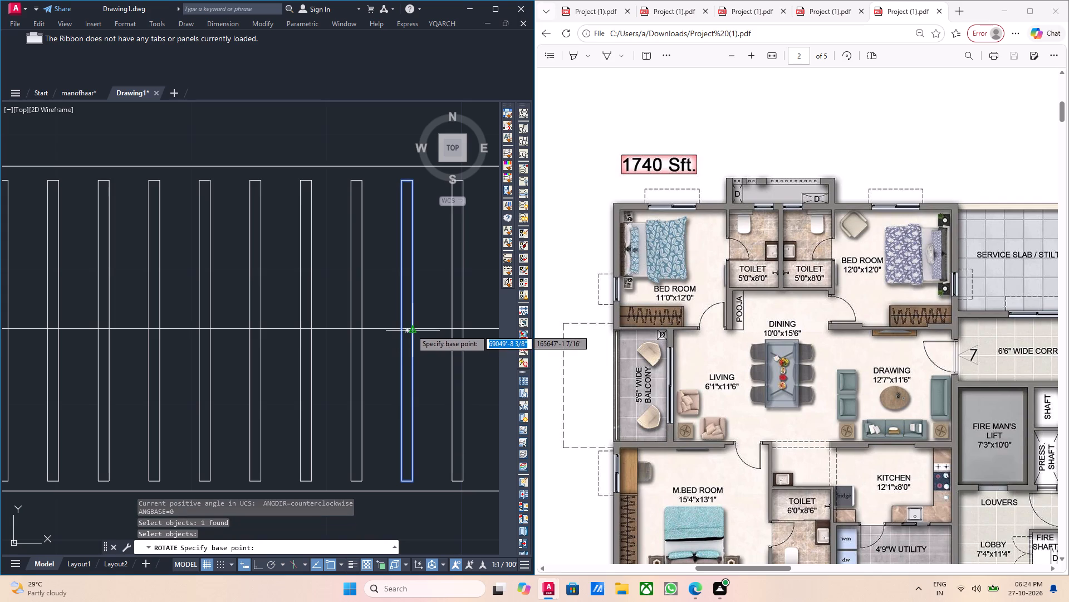
click(405, 329)
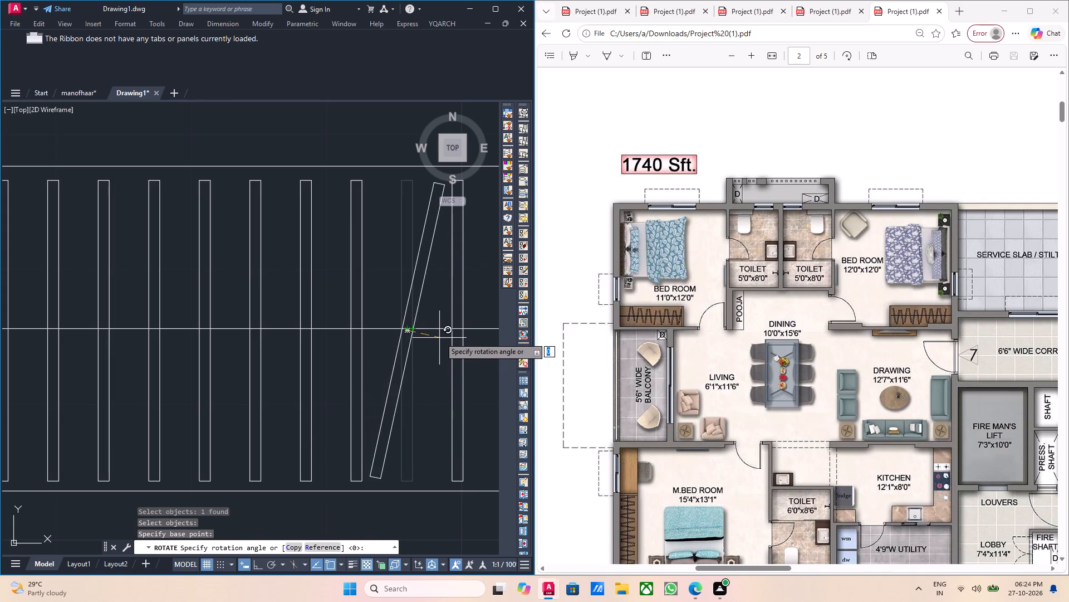
click(445, 337)
Rotate the fifteenth narrow rectangle from the wardrobe's left end about 5° around its midpoint, leaning it the opposite way.
middle_drag(351, 372, 440, 364)
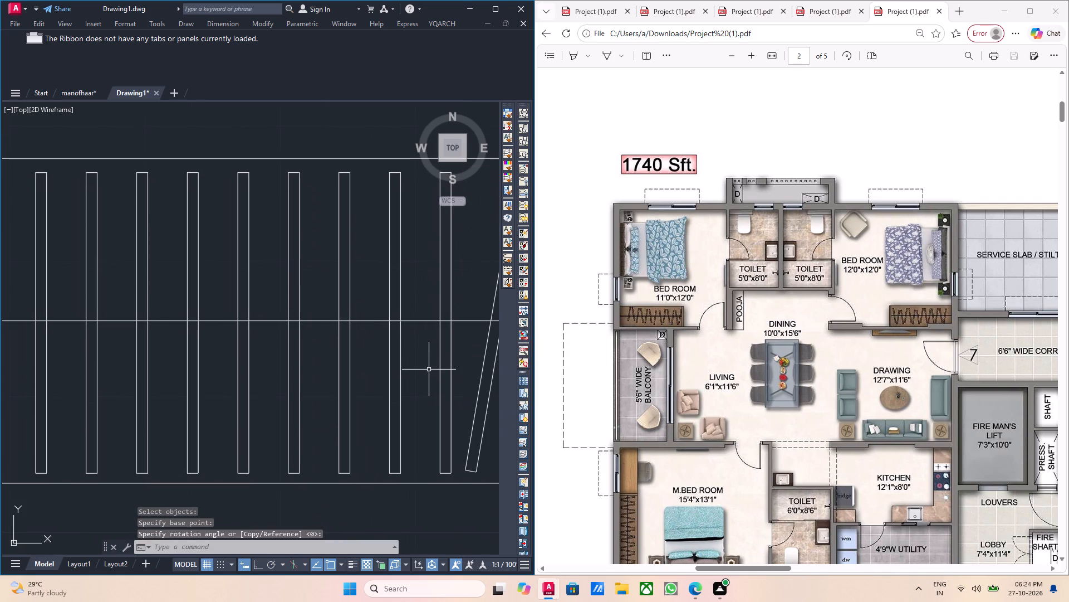
click(421, 373)
click(351, 373)
scroll(372, 377, down, 1)
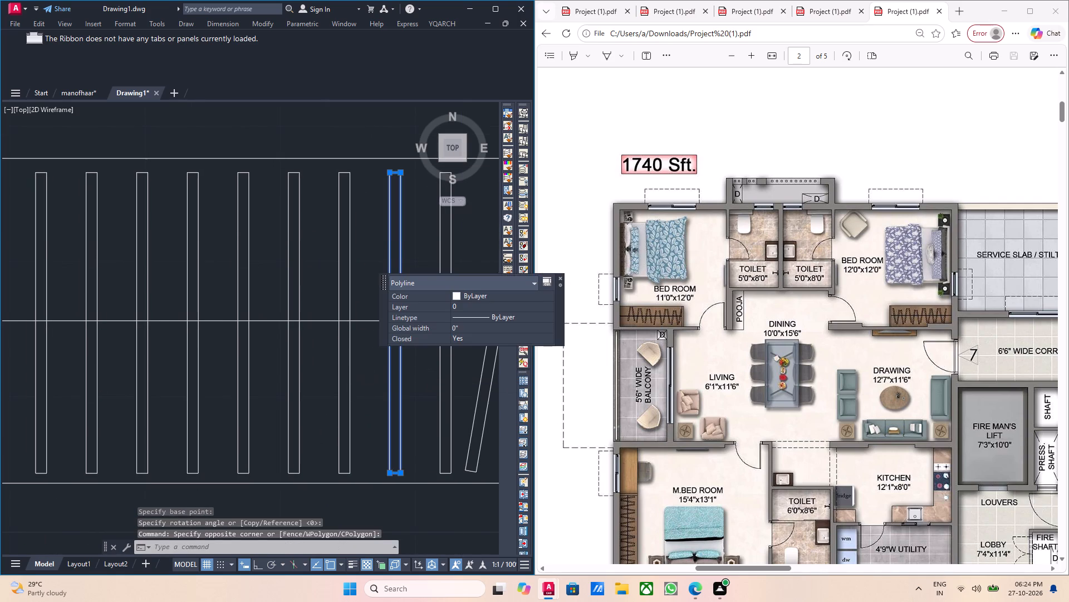
middle_click(375, 377)
text(ro)
key(Return)
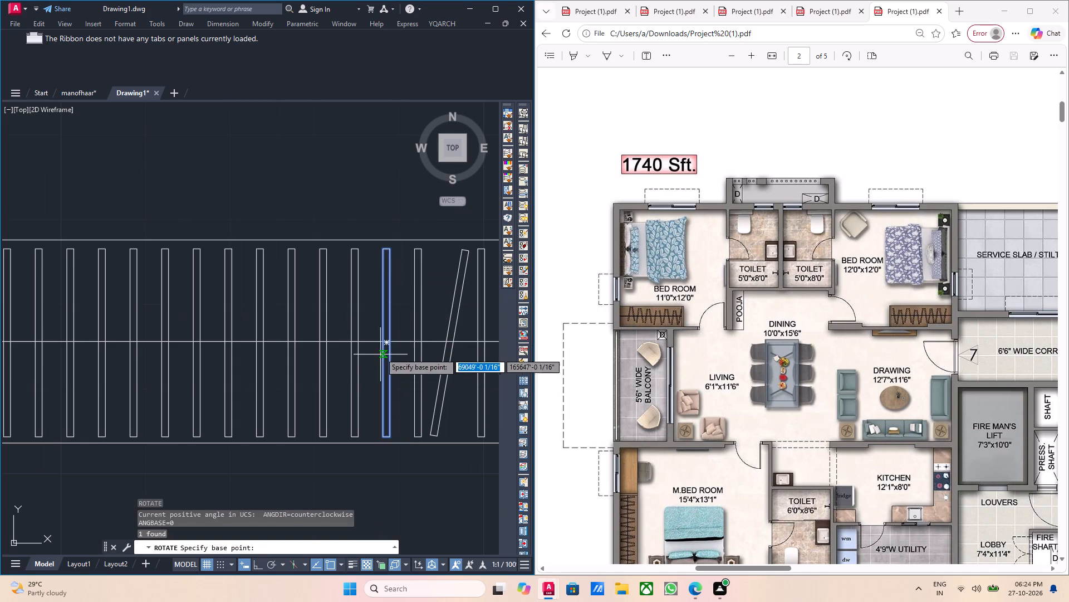
click(387, 346)
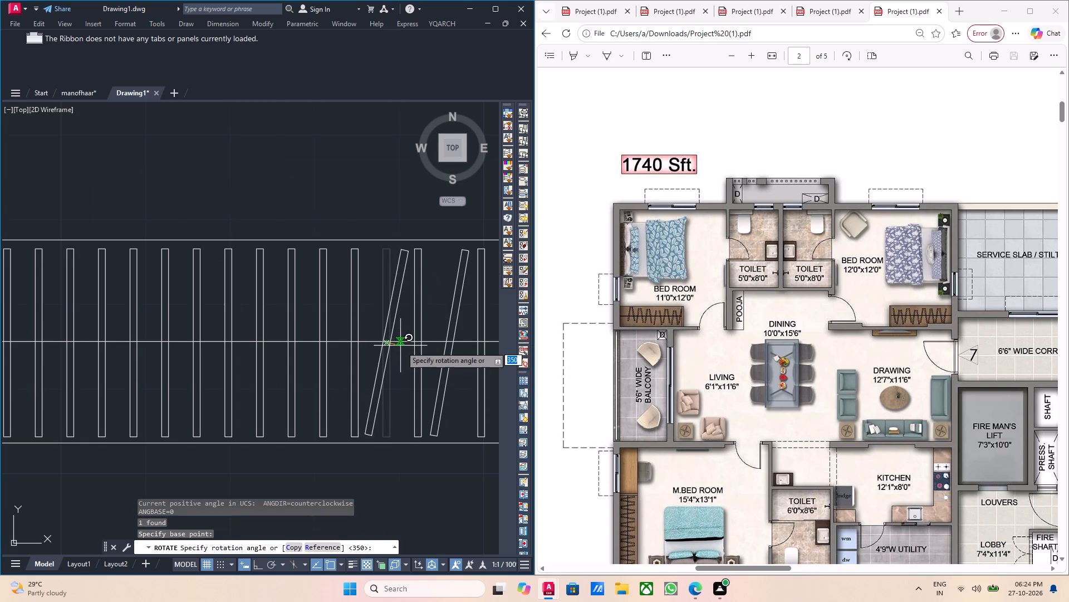
click(401, 346)
Rotate the thirteenth narrow rectangle from the wardrobe's left end about 348° around its midpoint on the centre line.
scroll(357, 384, down, 1)
middle_drag(357, 384, 409, 370)
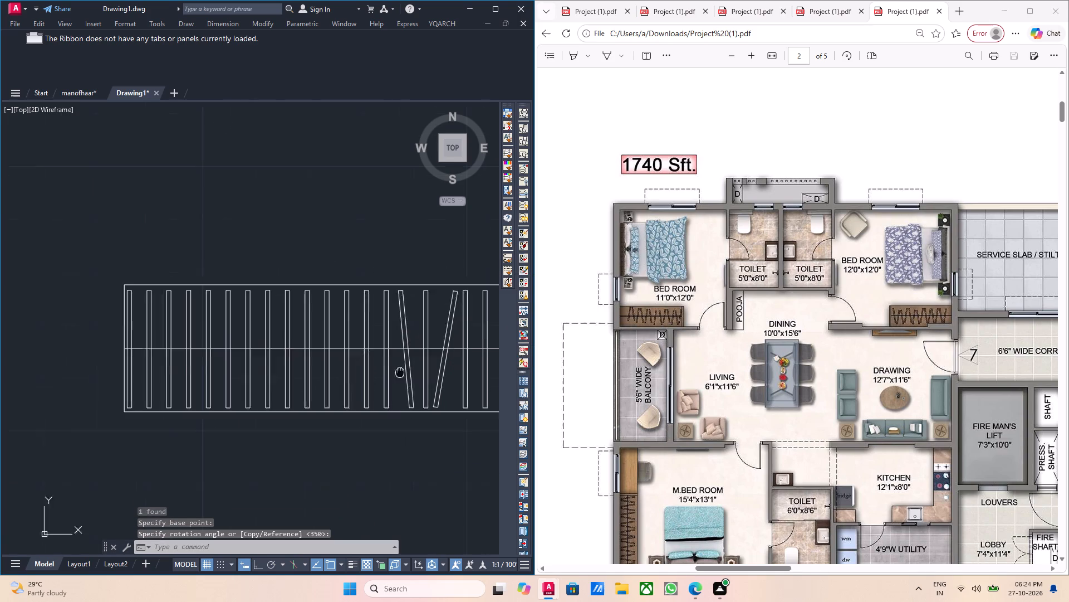
middle_drag(409, 370, 438, 361)
middle_click(430, 361)
scroll(433, 360, up, 1)
middle_drag(433, 360, 343, 365)
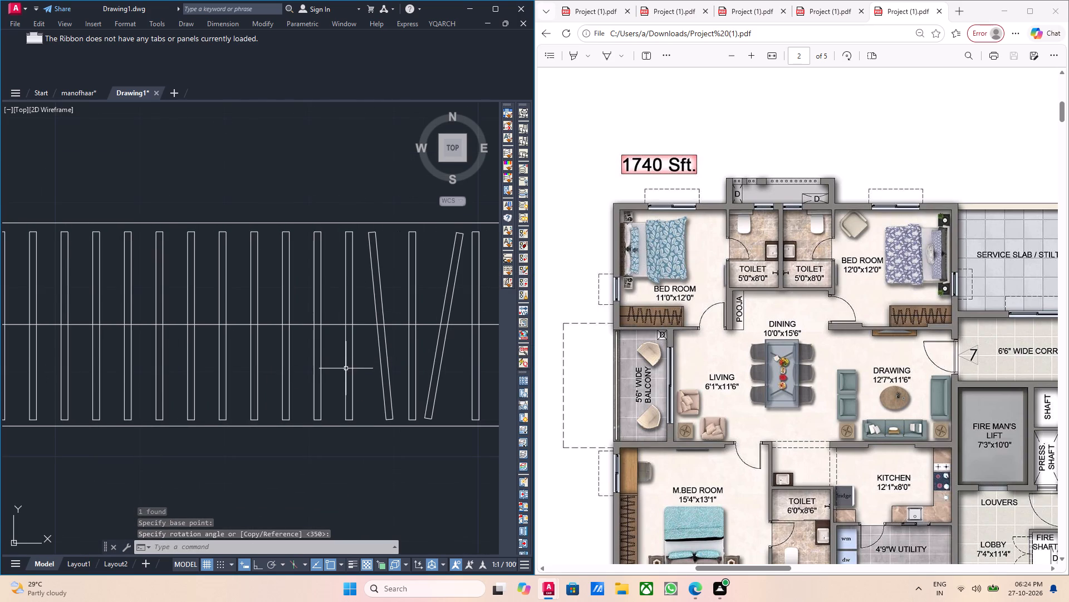
click(333, 362)
click(298, 358)
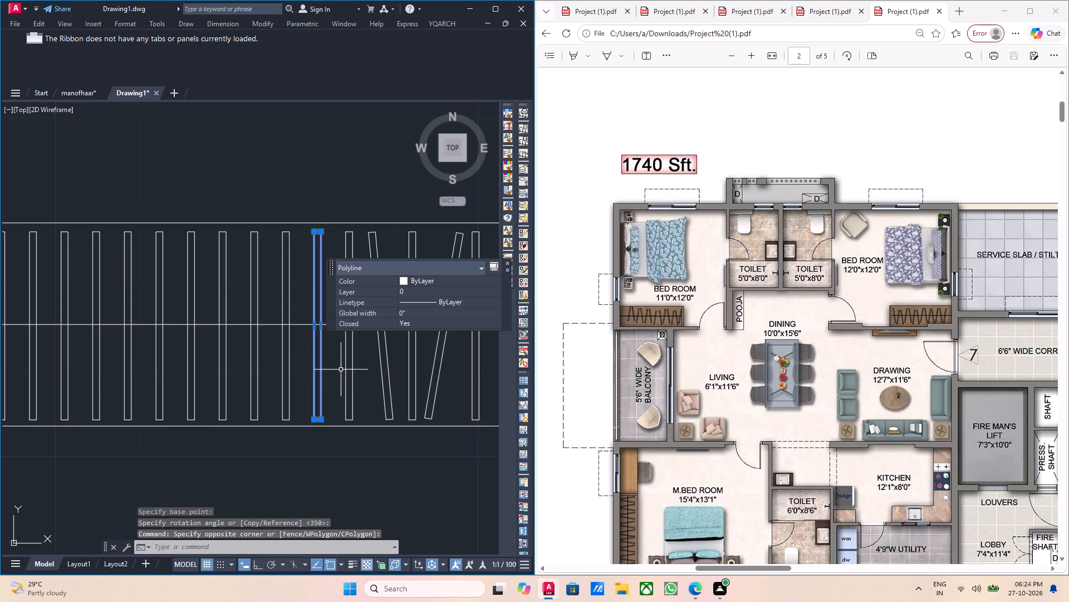
key(r)
key(o)
key(Return)
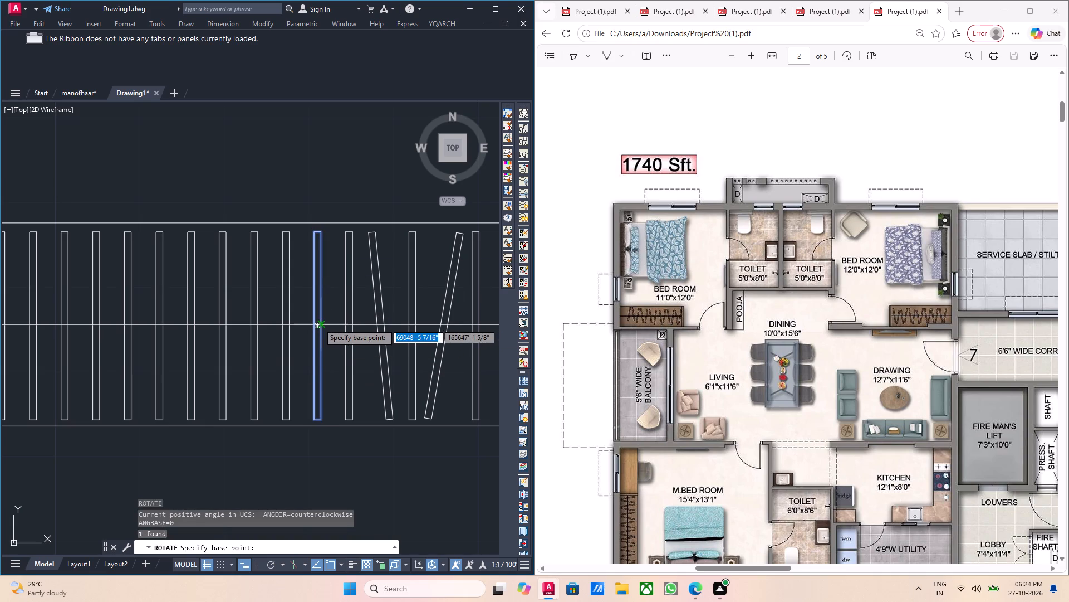
click(316, 327)
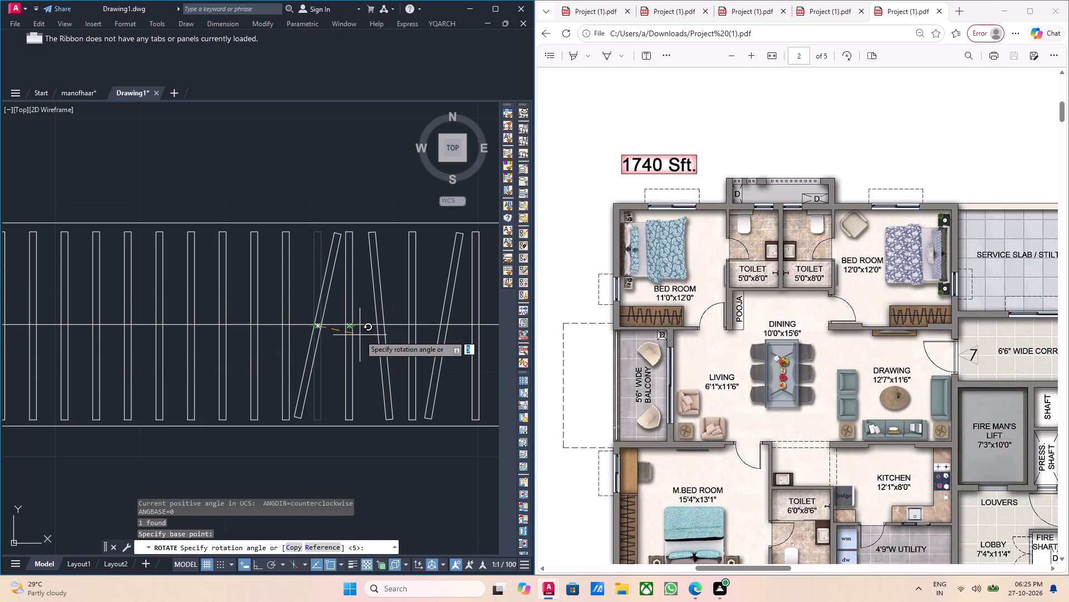
click(360, 335)
Rotate the eleventh narrow rectangle from the wardrobe's left end about 347° around its midpoint on the centre line.
middle_drag(328, 344, 414, 309)
click(350, 328)
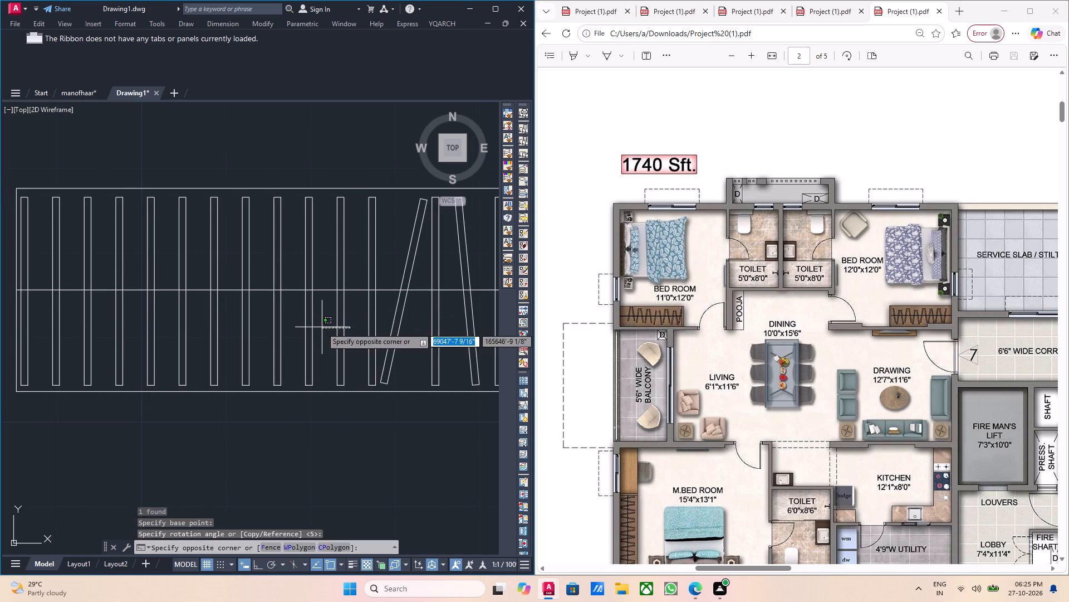
click(321, 327)
text(ro)
key(Return)
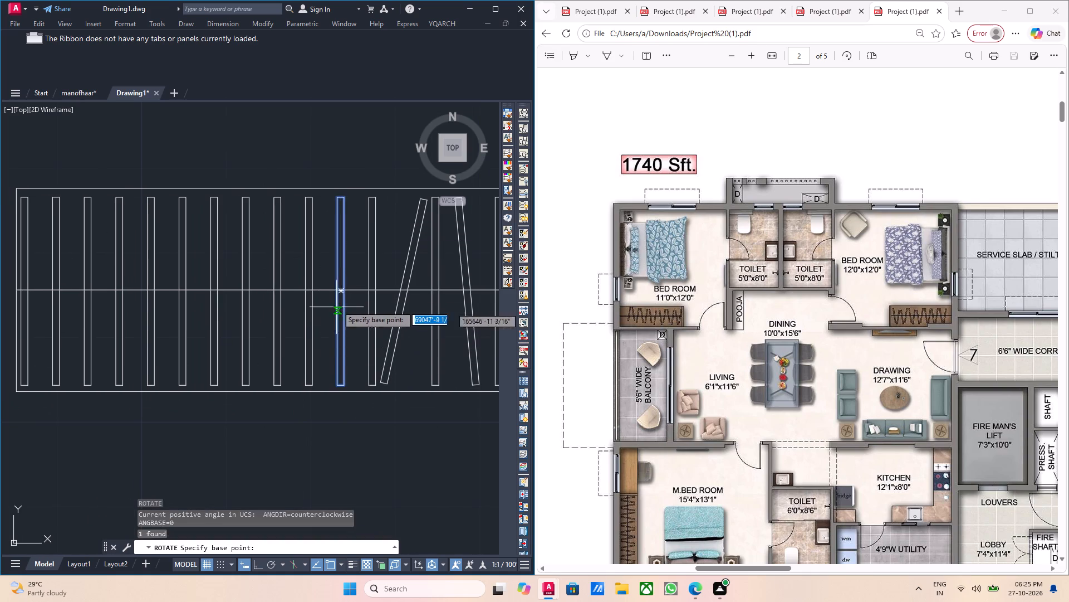
click(342, 293)
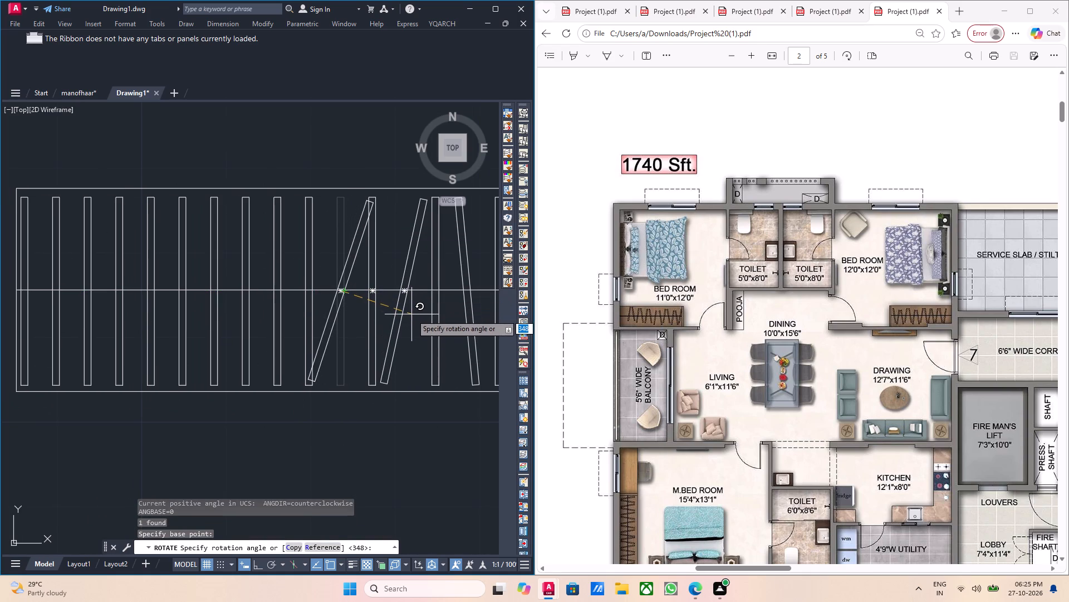
click(416, 308)
Rotate the ninth narrow rectangle from the wardrobe's left end about 13° around its midpoint on the centre line.
middle_drag(318, 328, 355, 333)
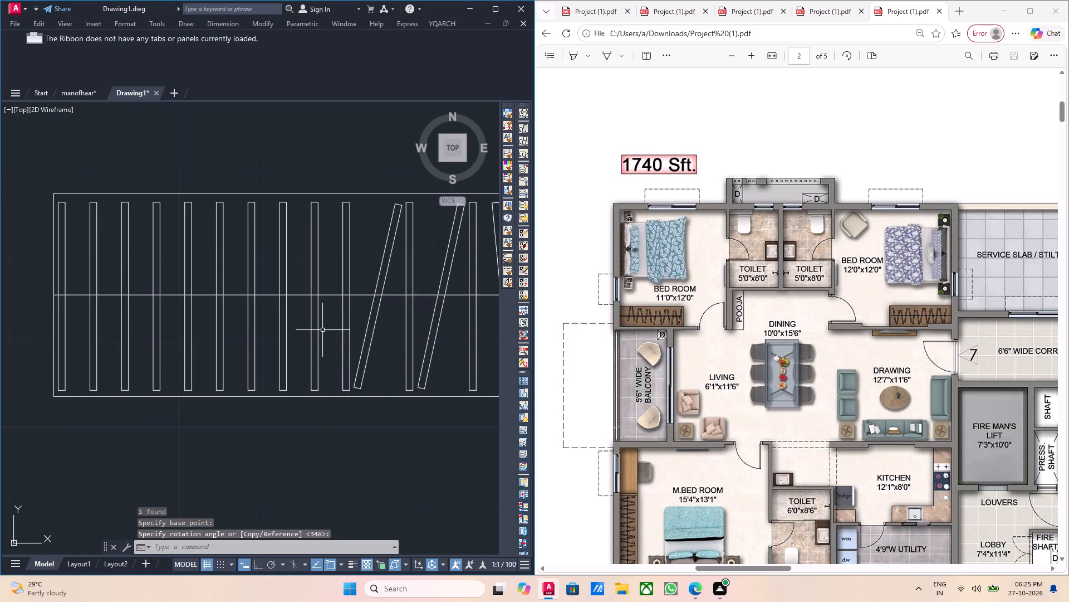
click(323, 327)
click(298, 325)
text(ro)
key(Return)
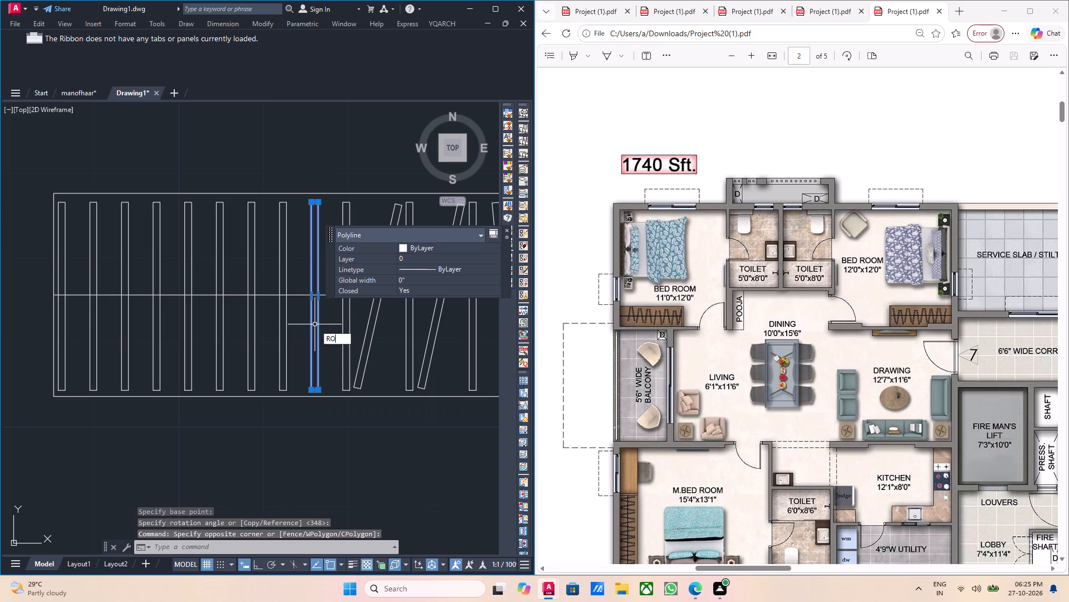
click(312, 295)
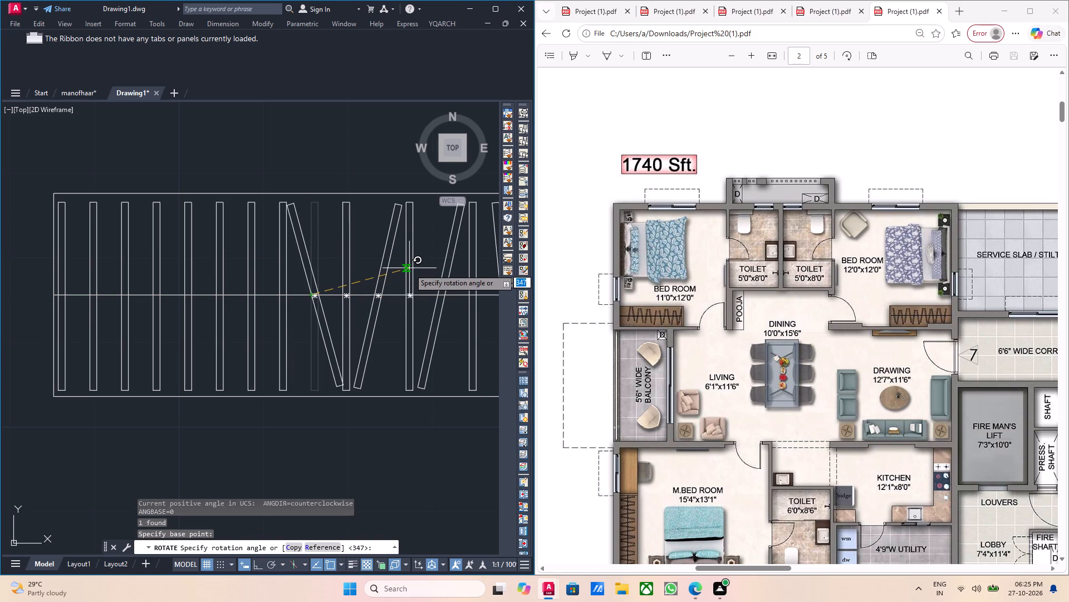
click(409, 274)
Rotate the seventh narrow rectangle from the wardrobe's left end about 351° around its midpoint on the centre line.
middle_drag(357, 331, 372, 331)
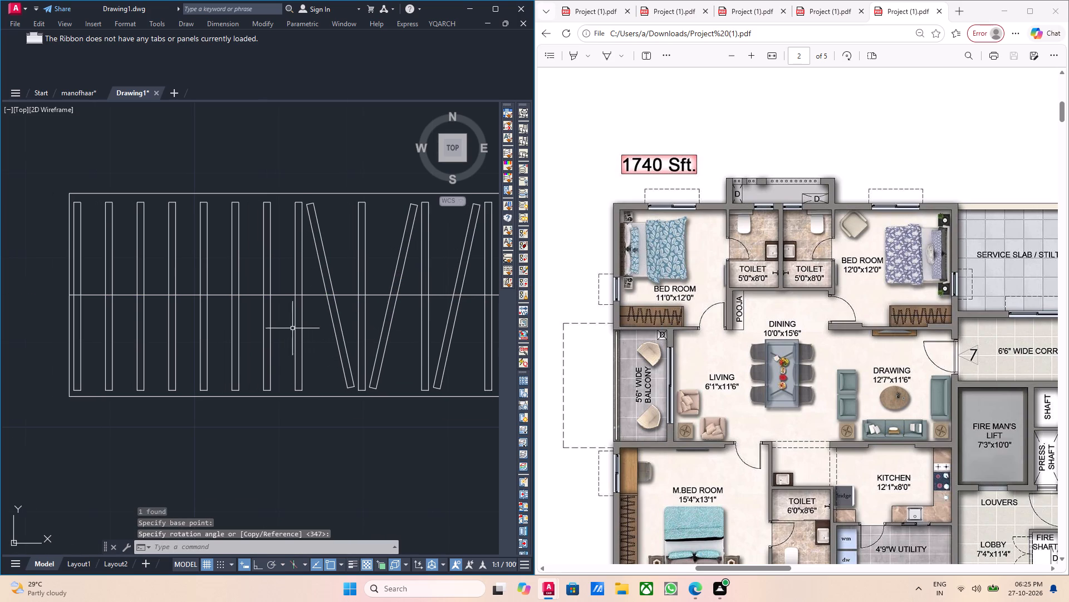
click(274, 338)
click(239, 334)
key(Escape)
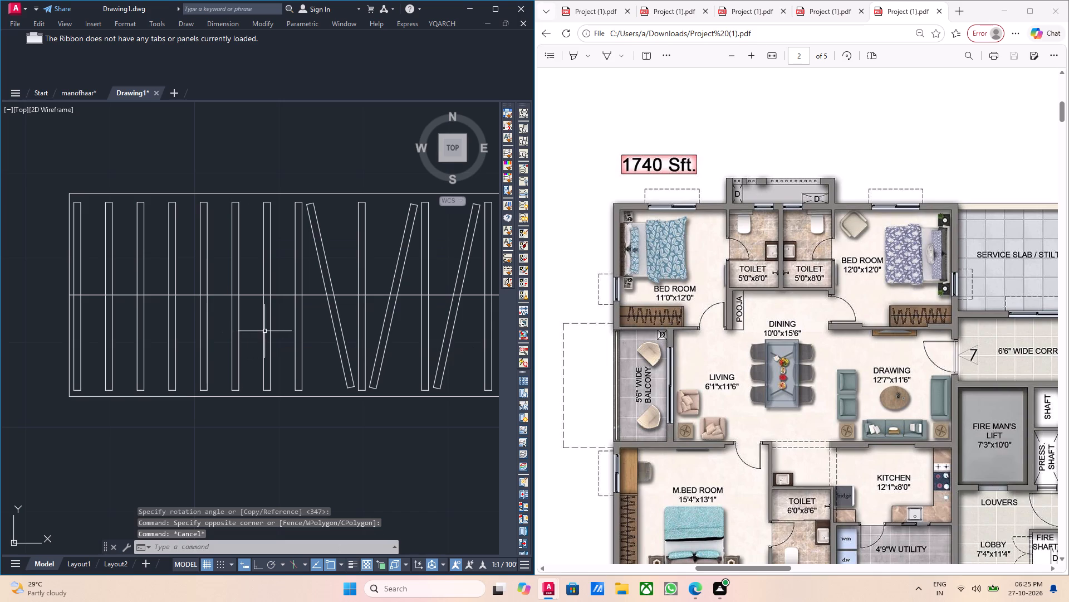
click(272, 334)
click(257, 336)
text(ro)
key(Return)
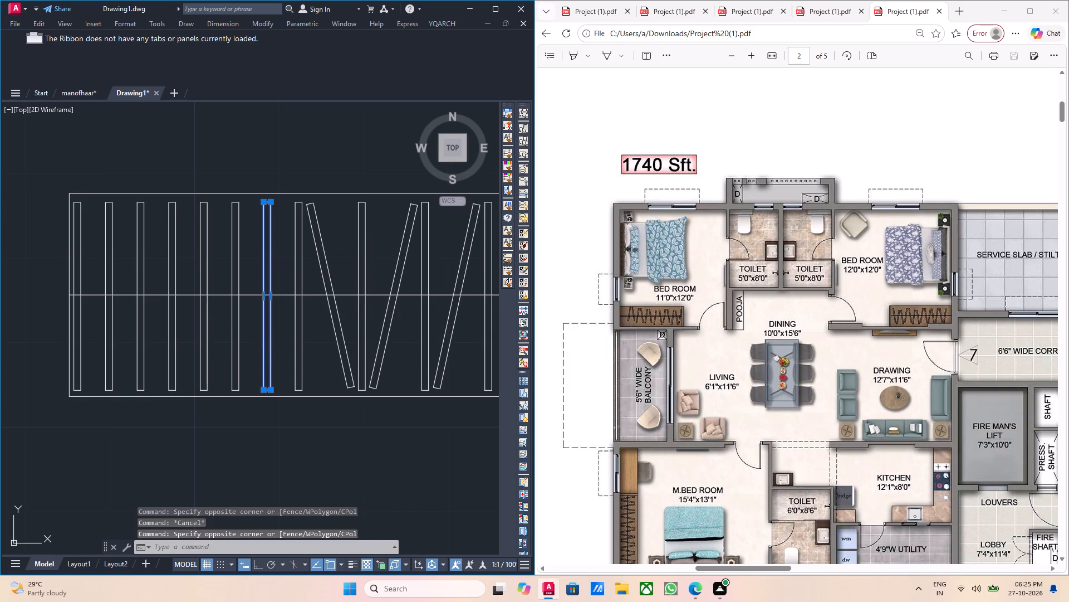
click(268, 295)
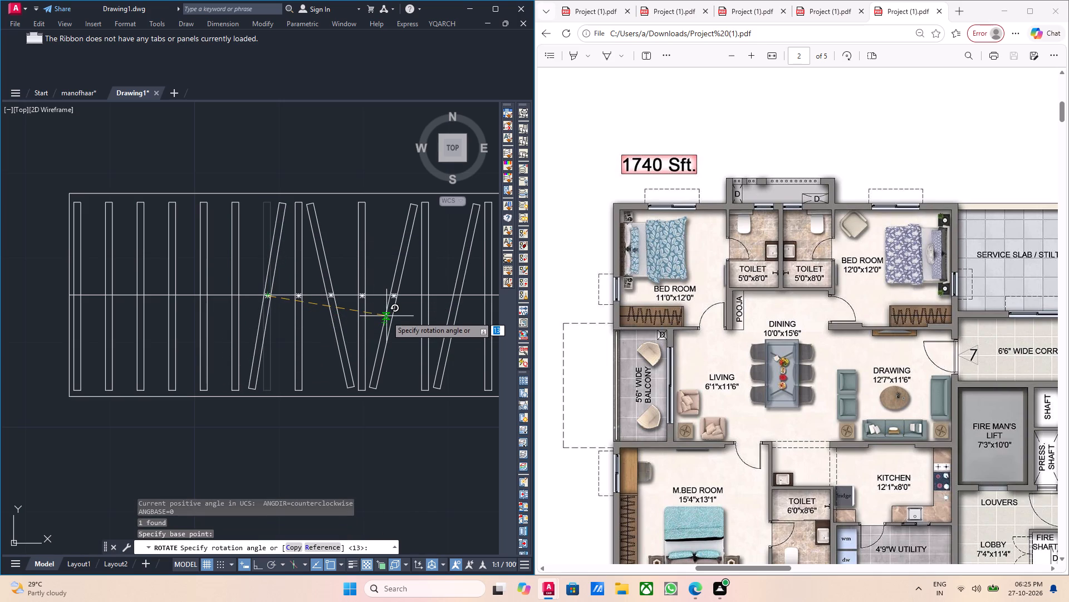
click(385, 315)
Rotate the fifth narrow rectangle from the wardrobe's left end about 351° around a point just beside it below the centre line.
middle_drag(239, 326, 354, 337)
click(319, 341)
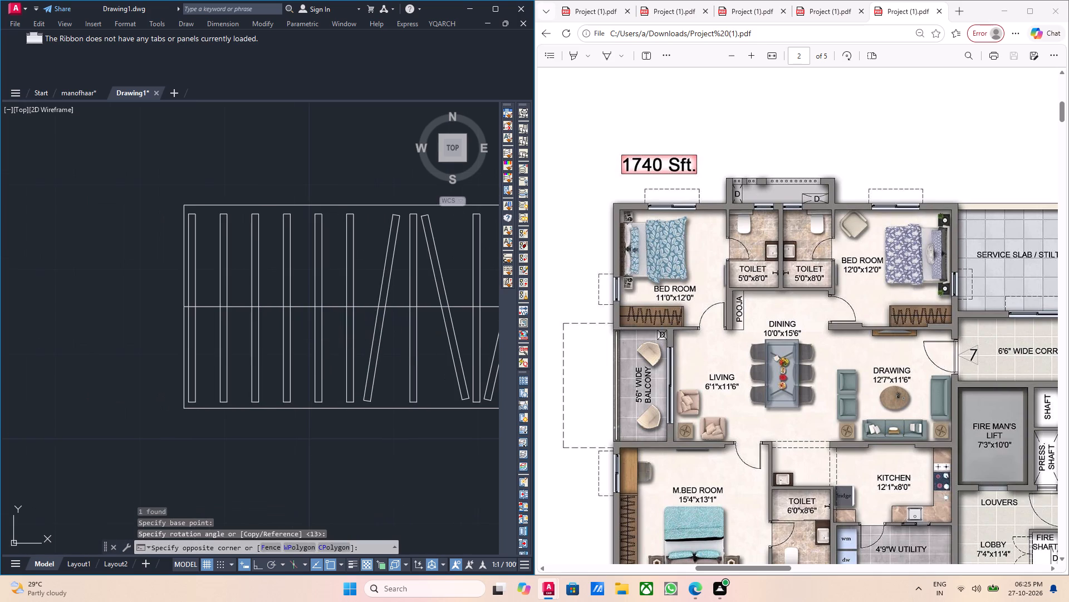
click(306, 341)
text(ro)
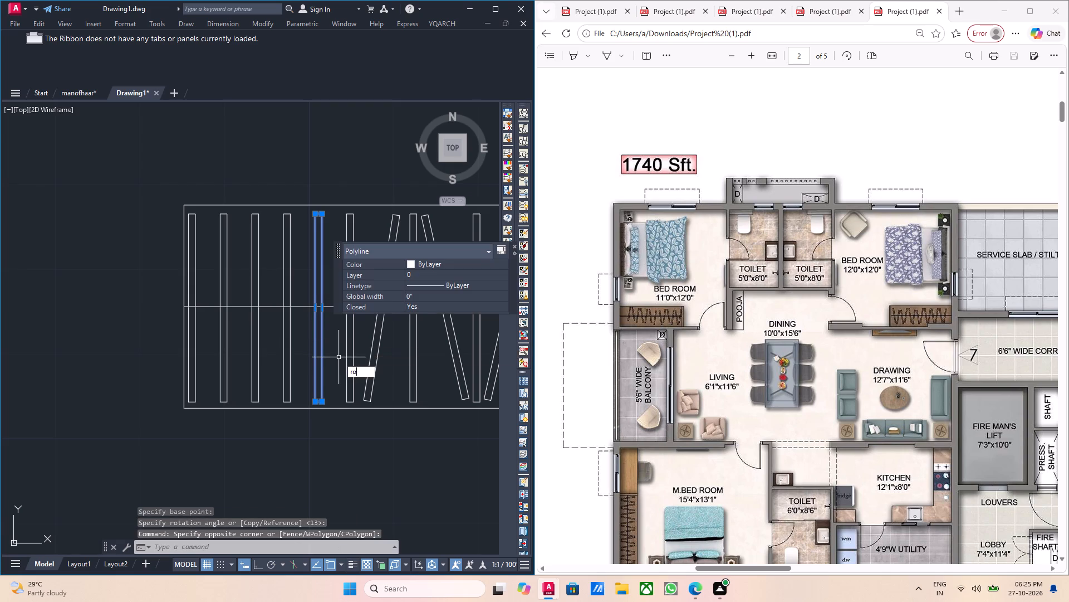
key(Return)
click(332, 333)
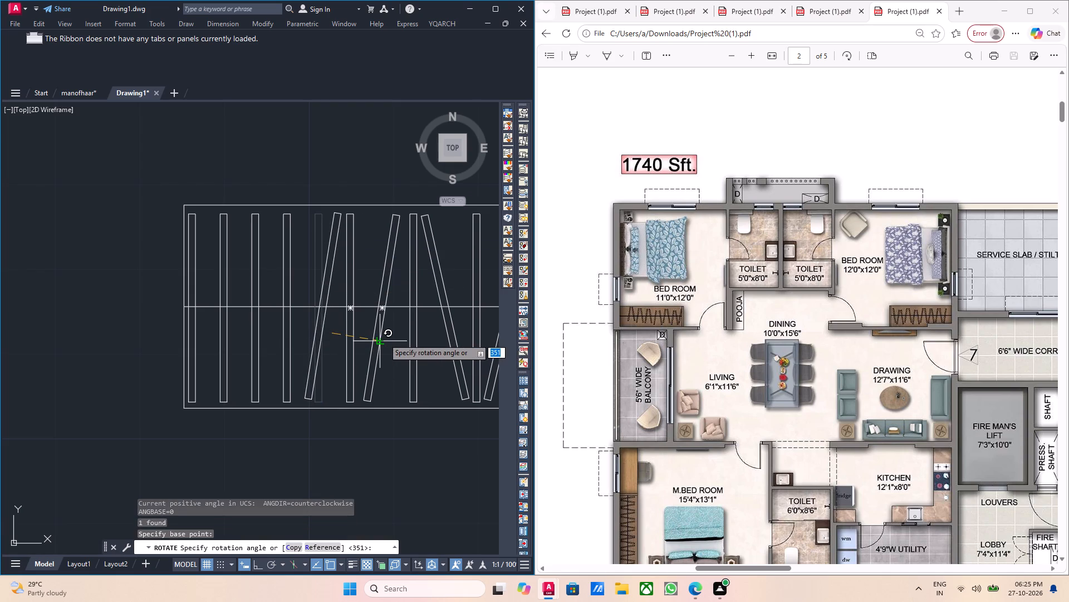
click(384, 338)
Rotate the third narrow rectangle from the wardrobe's left end slightly counterclockwise around a point just beside it below the centre line.
middle_drag(306, 353, 343, 375)
click(303, 367)
click(266, 361)
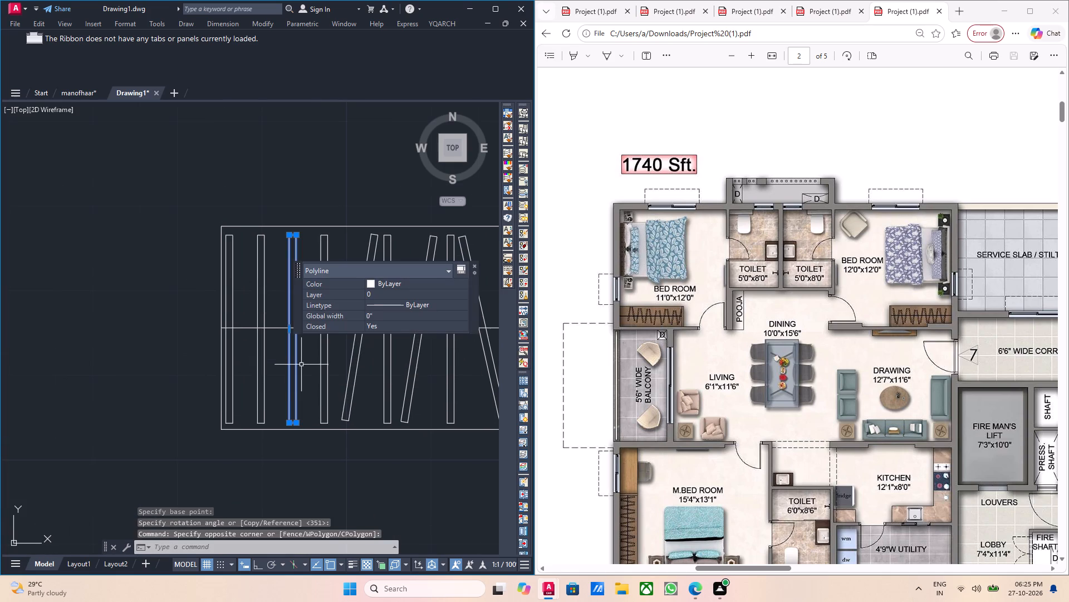
middle_drag(303, 365, 244, 366)
text(ro)
key(Return)
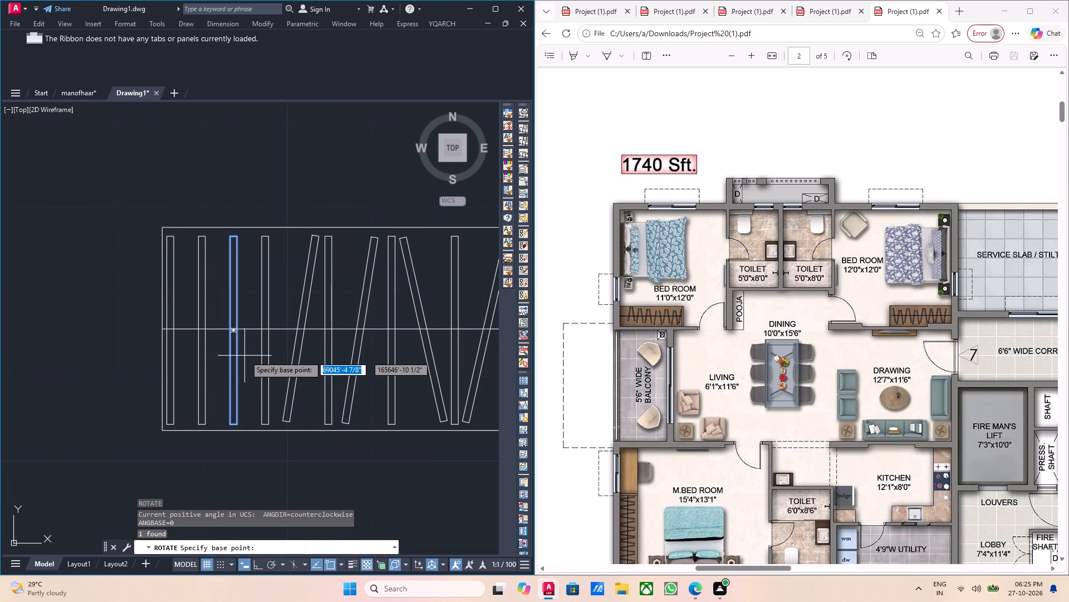
click(245, 356)
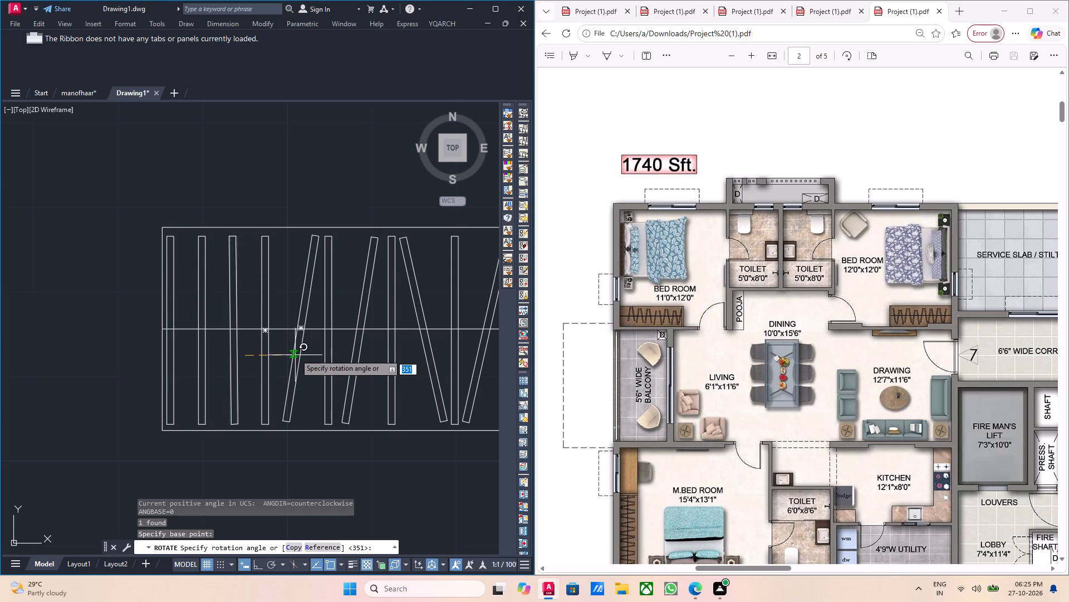
click(294, 348)
Group the wardrobe's outline, centre line and all its hanger rectangles into one unnamed group.
middle_drag(213, 365, 221, 371)
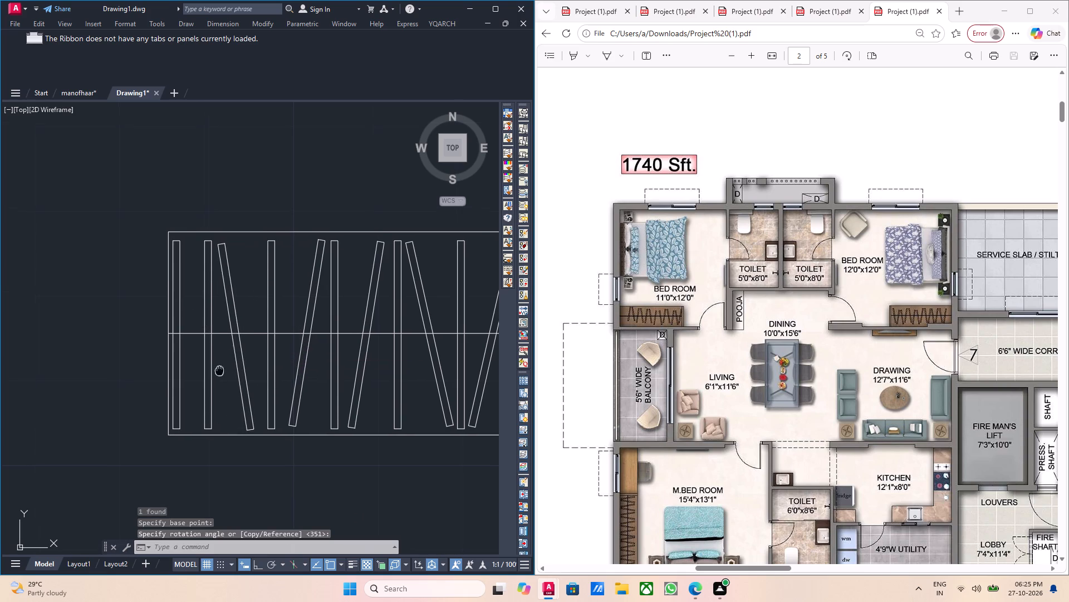
middle_drag(221, 371, 237, 381)
scroll(228, 380, down, 1)
middle_drag(296, 390, 95, 373)
key(Escape)
scroll(129, 359, down, 1)
middle_click(204, 369)
click(320, 406)
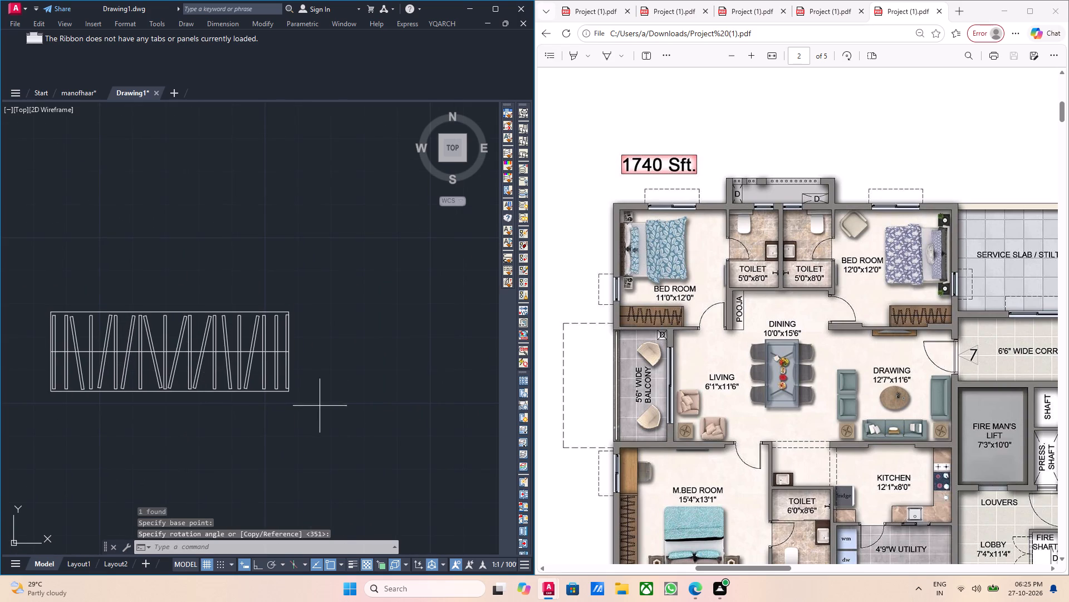
click(42, 281)
middle_drag(302, 385, 249, 350)
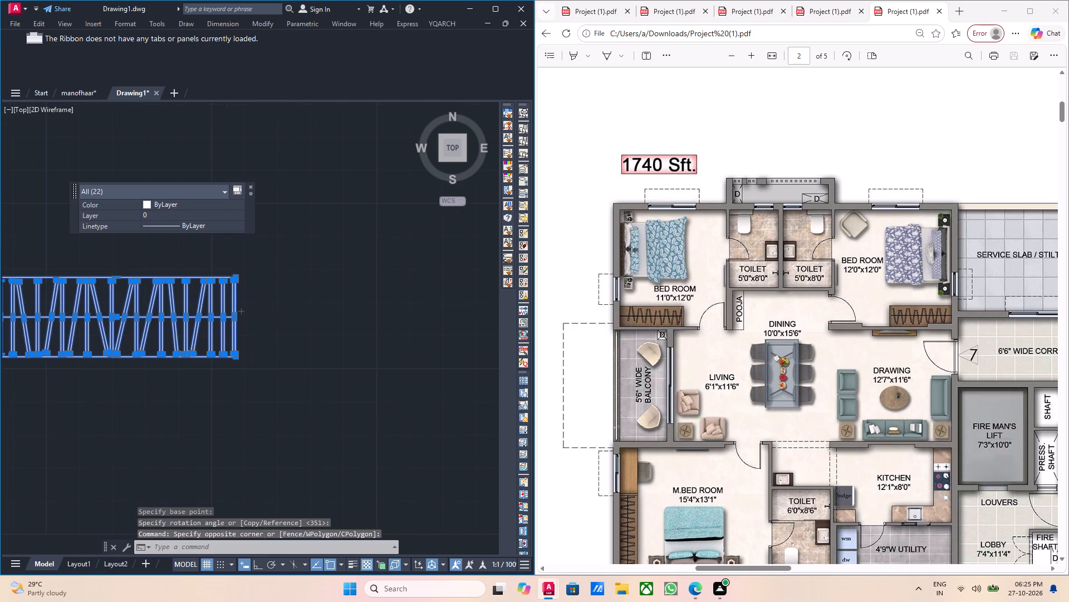
key(g)
key(Return)
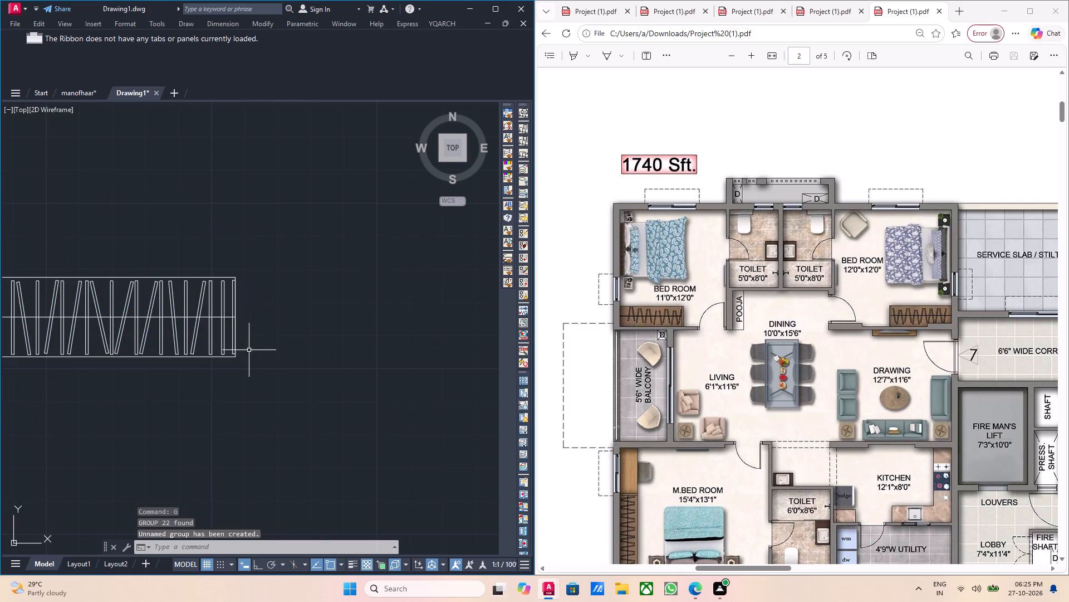
Move the wardrobe group by its lower-left corner to the inner lower-left corner of the plan's top-left bedroom.
scroll(249, 350, down, 3)
middle_drag(259, 356, 334, 362)
drag(334, 362, 326, 362)
click(280, 332)
scroll(356, 360, down, 1)
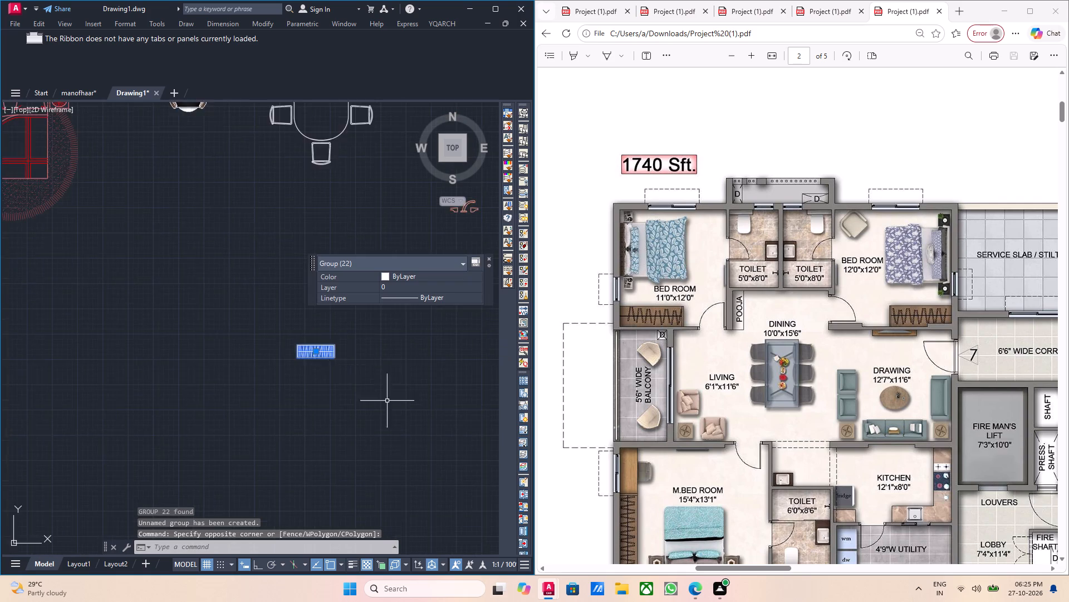
middle_drag(376, 436, 342, 397)
scroll(342, 390, down, 2)
middle_drag(350, 390, 296, 433)
middle_drag(292, 425, 233, 312)
middle_drag(252, 356, 284, 338)
key(m)
key(Return)
middle_click(250, 325)
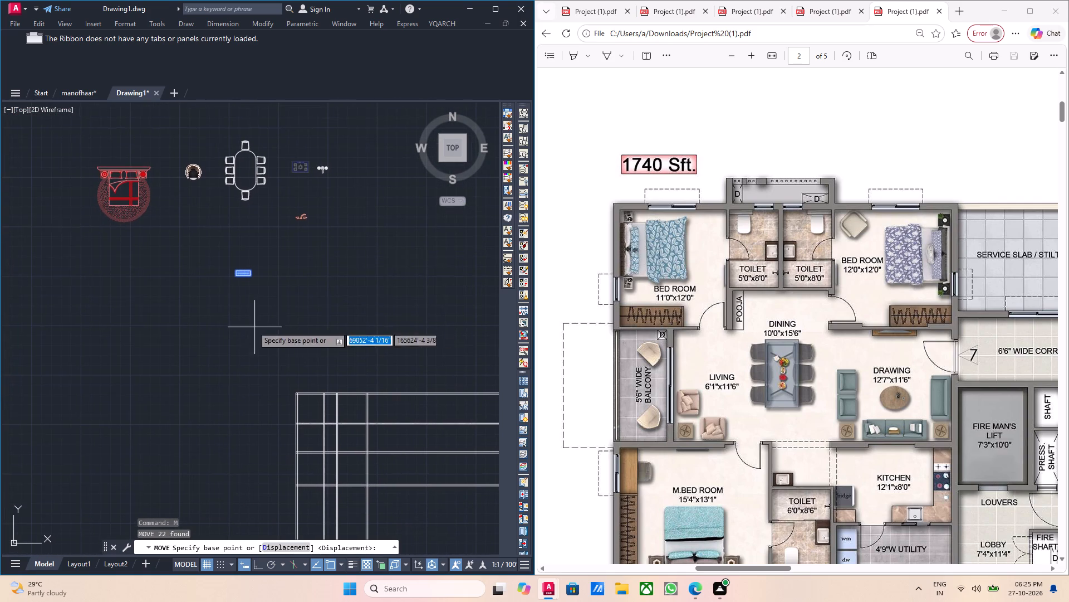
scroll(208, 294, up, 8)
middle_drag(304, 177, 296, 269)
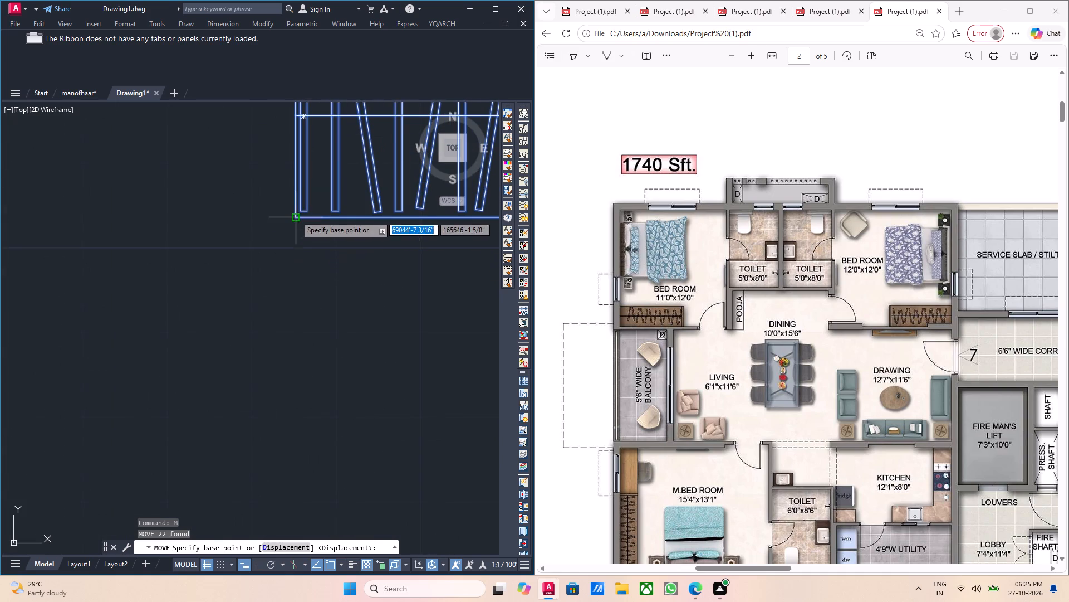
click(296, 216)
scroll(313, 337, down, 5)
middle_drag(313, 409, 248, 260)
scroll(291, 308, up, 1)
middle_drag(293, 428, 231, 223)
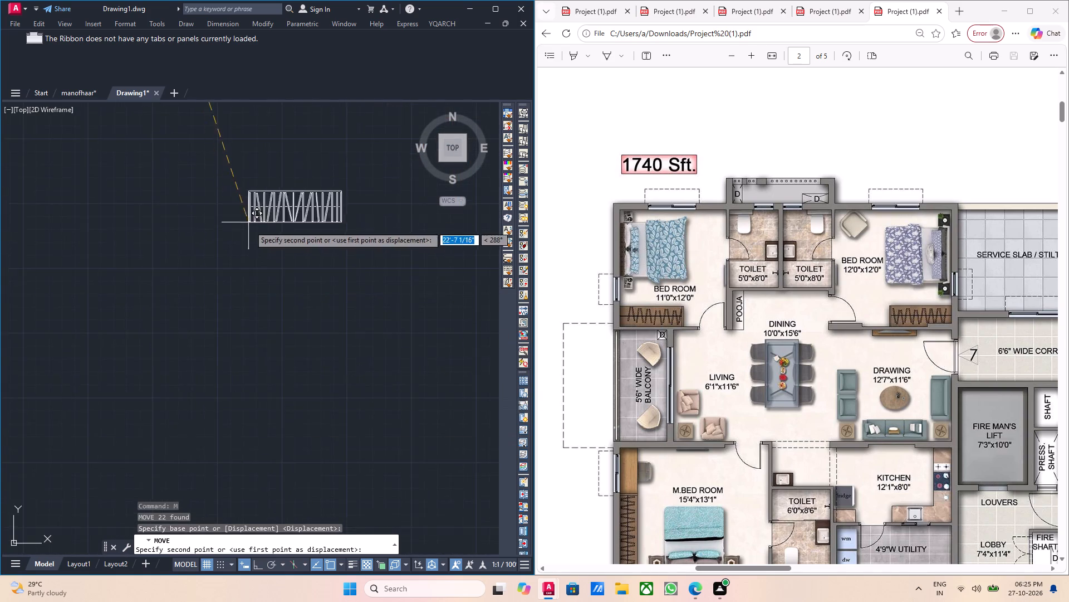
scroll(251, 230, down, 3)
scroll(283, 343, up, 1)
middle_drag(283, 343, 226, 241)
scroll(296, 290, up, 5)
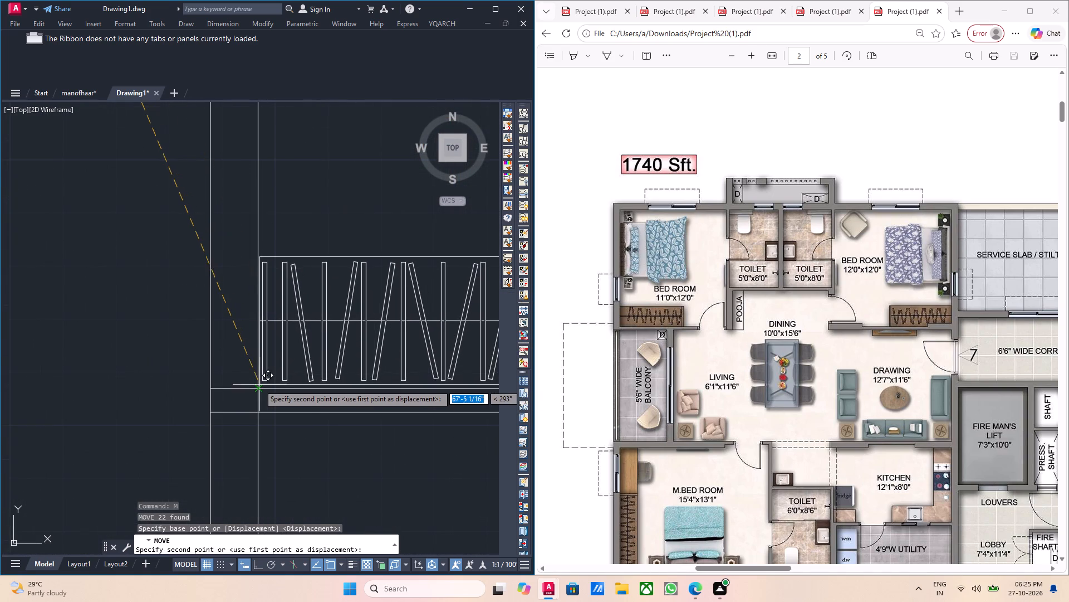
click(261, 389)
scroll(273, 385, down, 3)
scroll(282, 378, up, 3)
key(Escape)
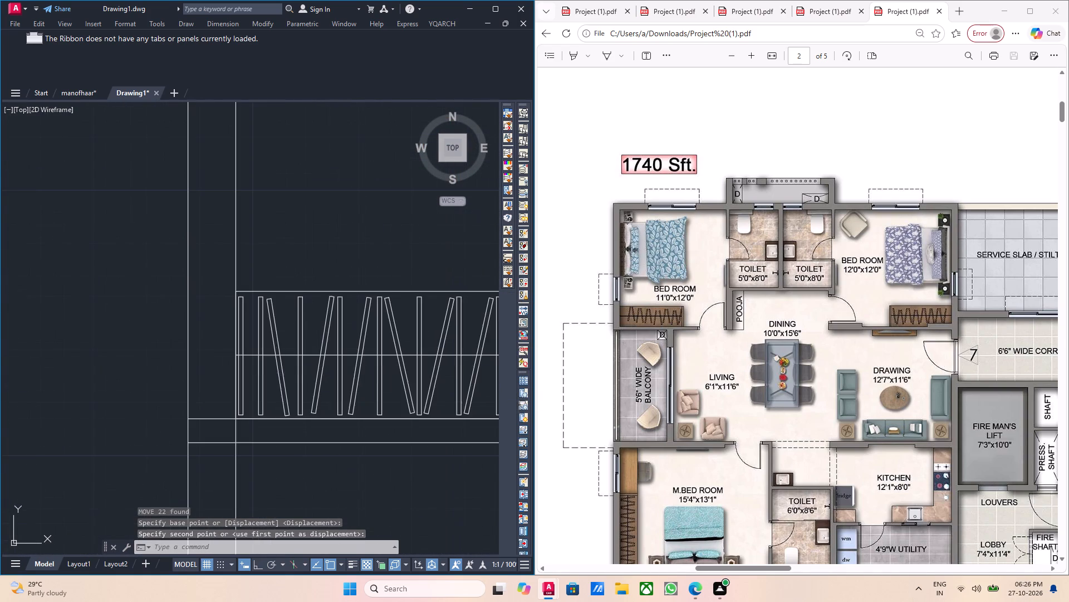
Examine the wardrobe's position in the top-left bedroom and the furniture blocks waiting above the plan.
scroll(272, 333, down, 4)
middle_drag(291, 307, 296, 390)
middle_drag(288, 347, 293, 351)
scroll(298, 348, down, 2)
middle_drag(321, 367, 341, 394)
middle_drag(307, 386, 309, 395)
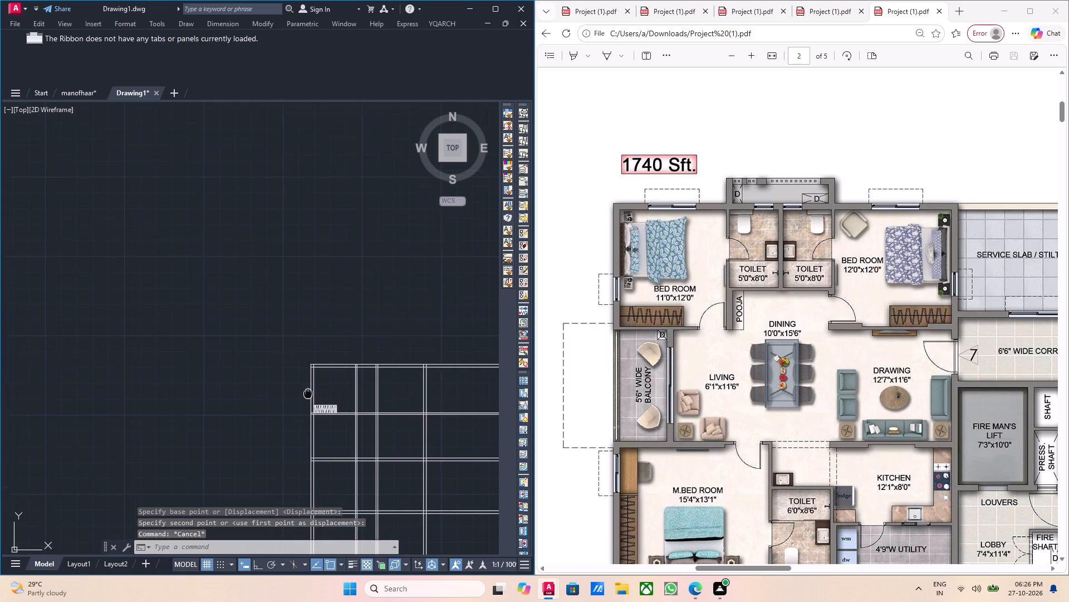
middle_drag(309, 395, 310, 401)
scroll(317, 403, up, 1)
middle_drag(313, 406, 273, 413)
scroll(282, 359, down, 1)
middle_drag(287, 331, 187, 297)
scroll(187, 297, down, 1)
middle_drag(229, 273, 243, 397)
middle_drag(225, 326, 303, 326)
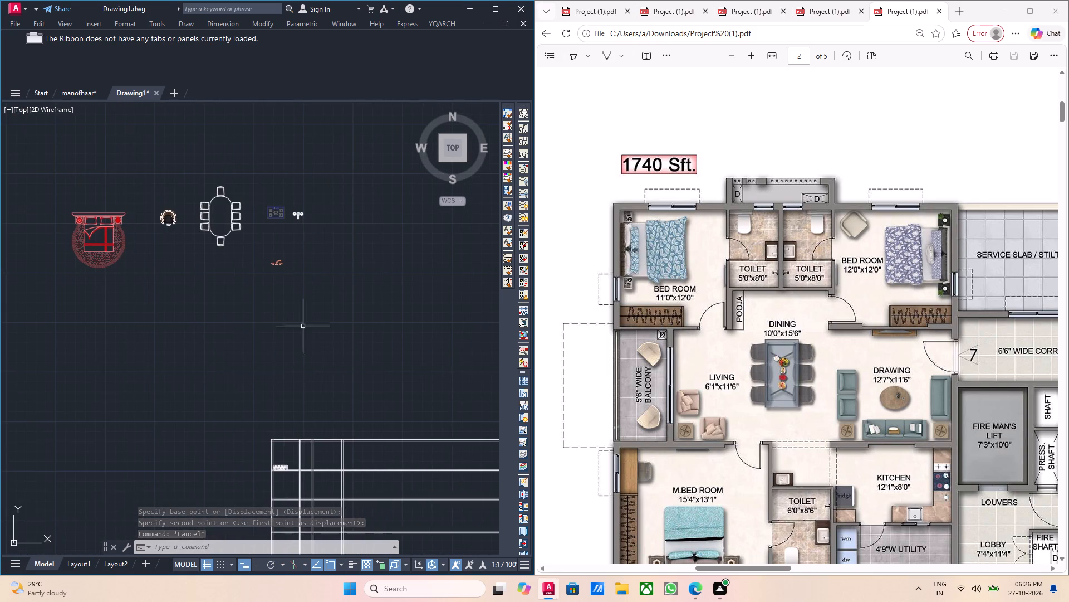